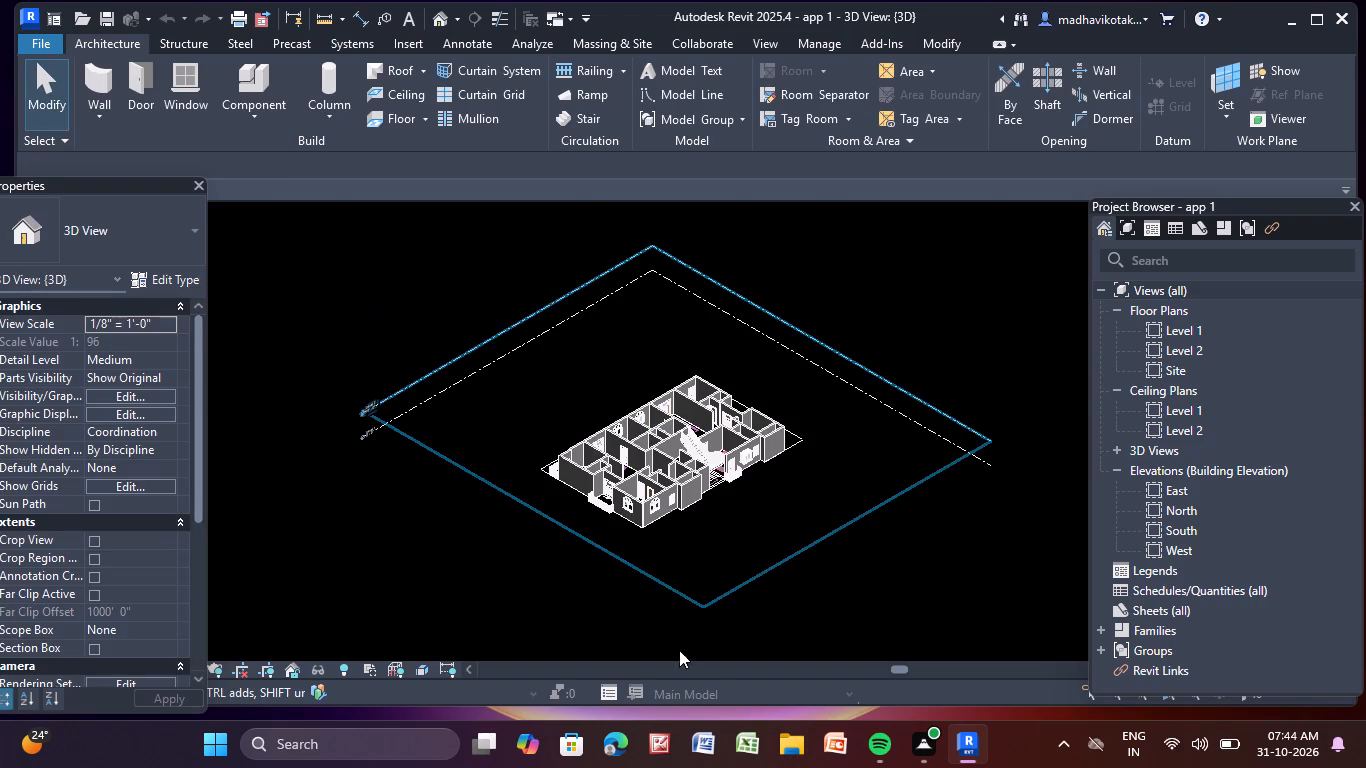
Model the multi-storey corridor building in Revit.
Examine the app 1 building model in 3D, covering the room layout, staircase and the facade with the entrance door and windows.
scroll(648, 419, up, 8)
middle_drag(665, 538, 573, 394)
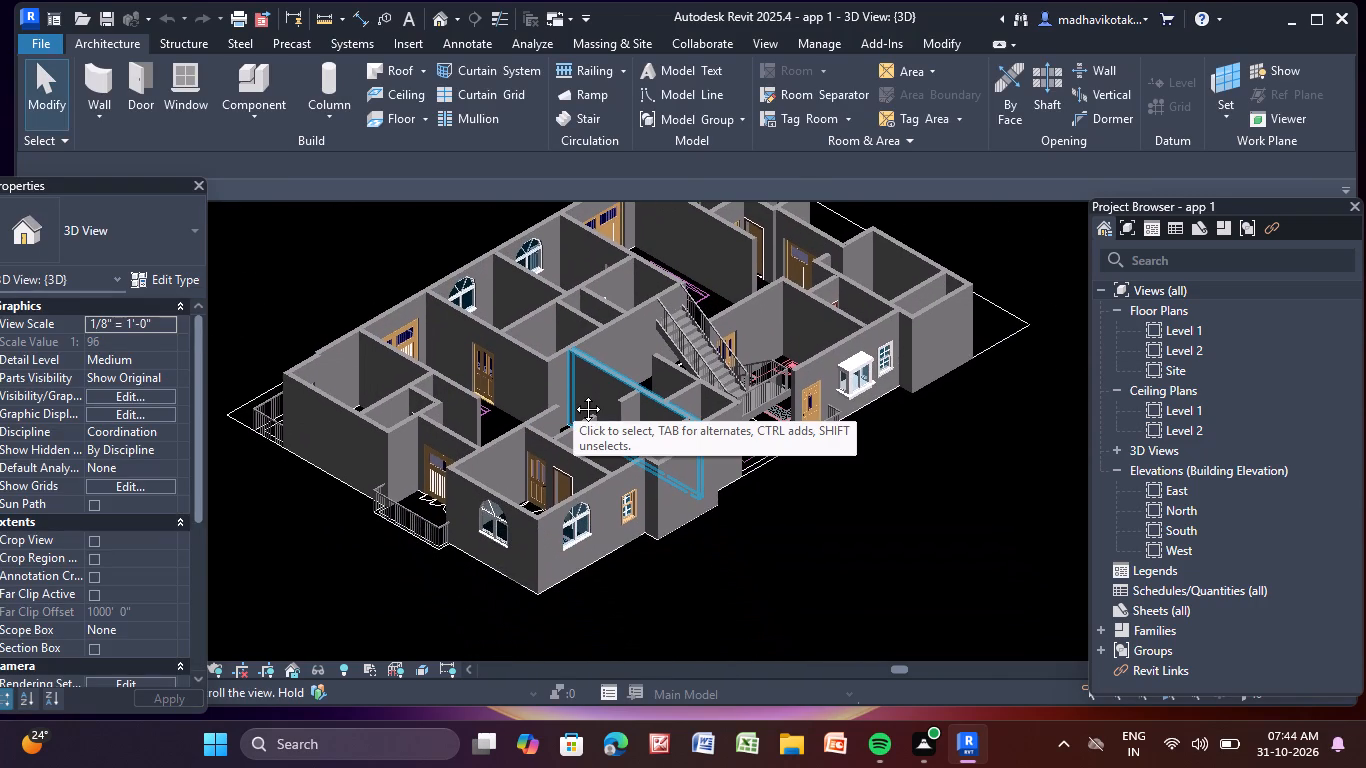
middle_drag(573, 394, 532, 438)
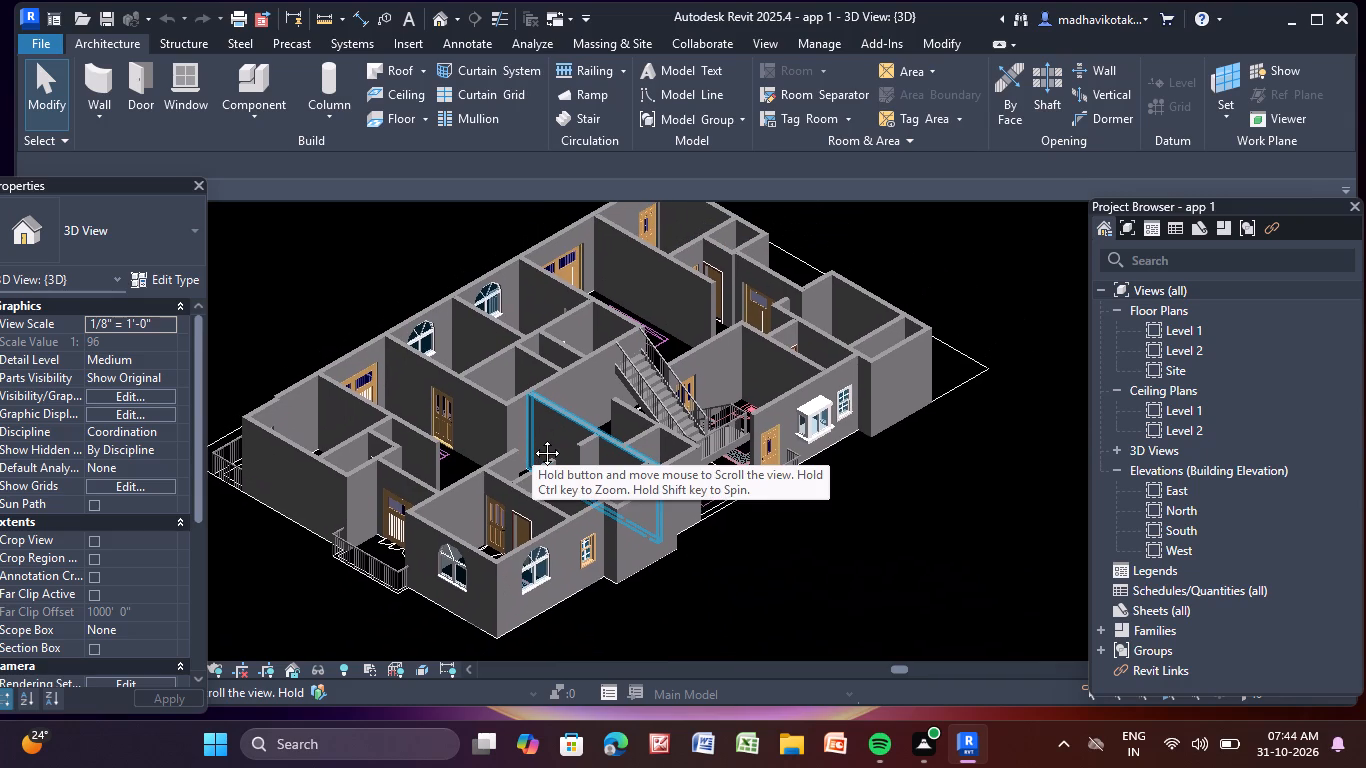
middle_drag(532, 438, 541, 464)
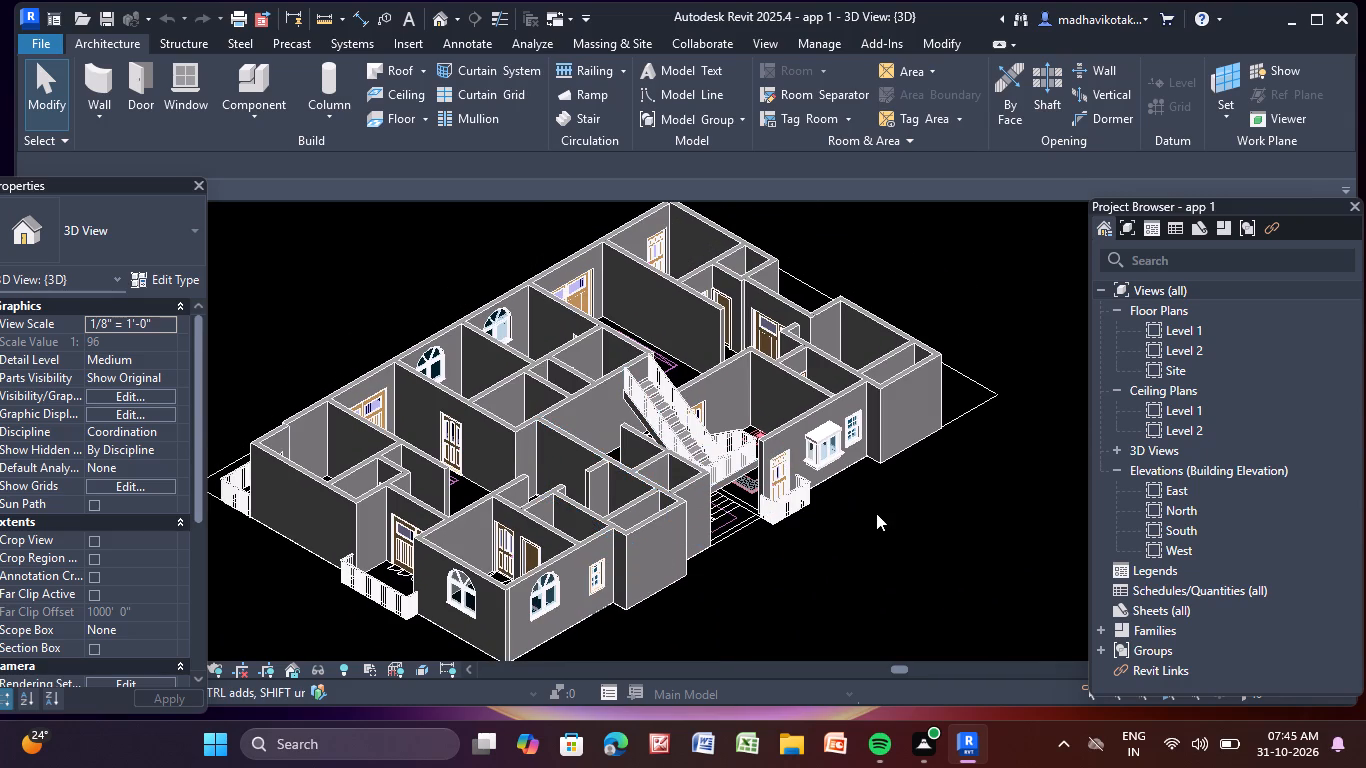
shift+middle_drag(851, 543, 748, 448)
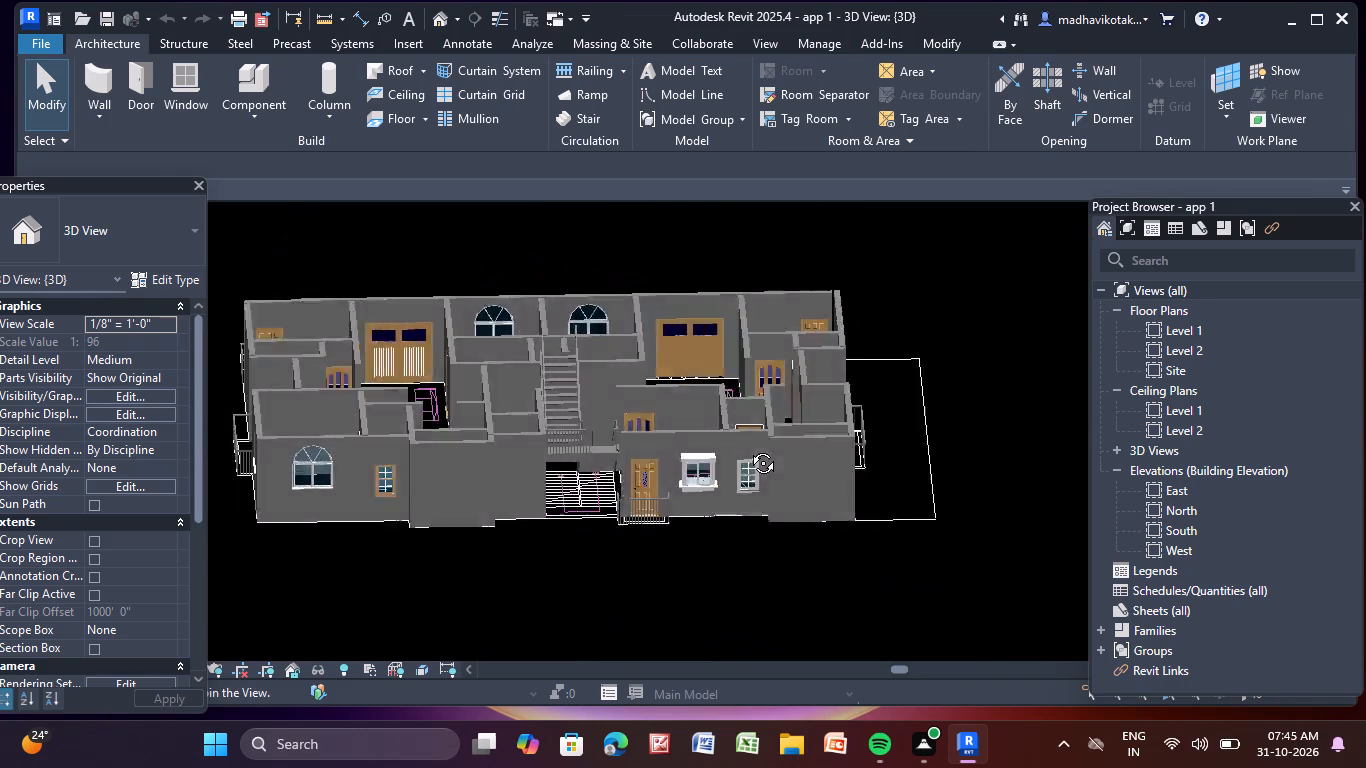
shift+middle_drag(748, 448, 742, 422)
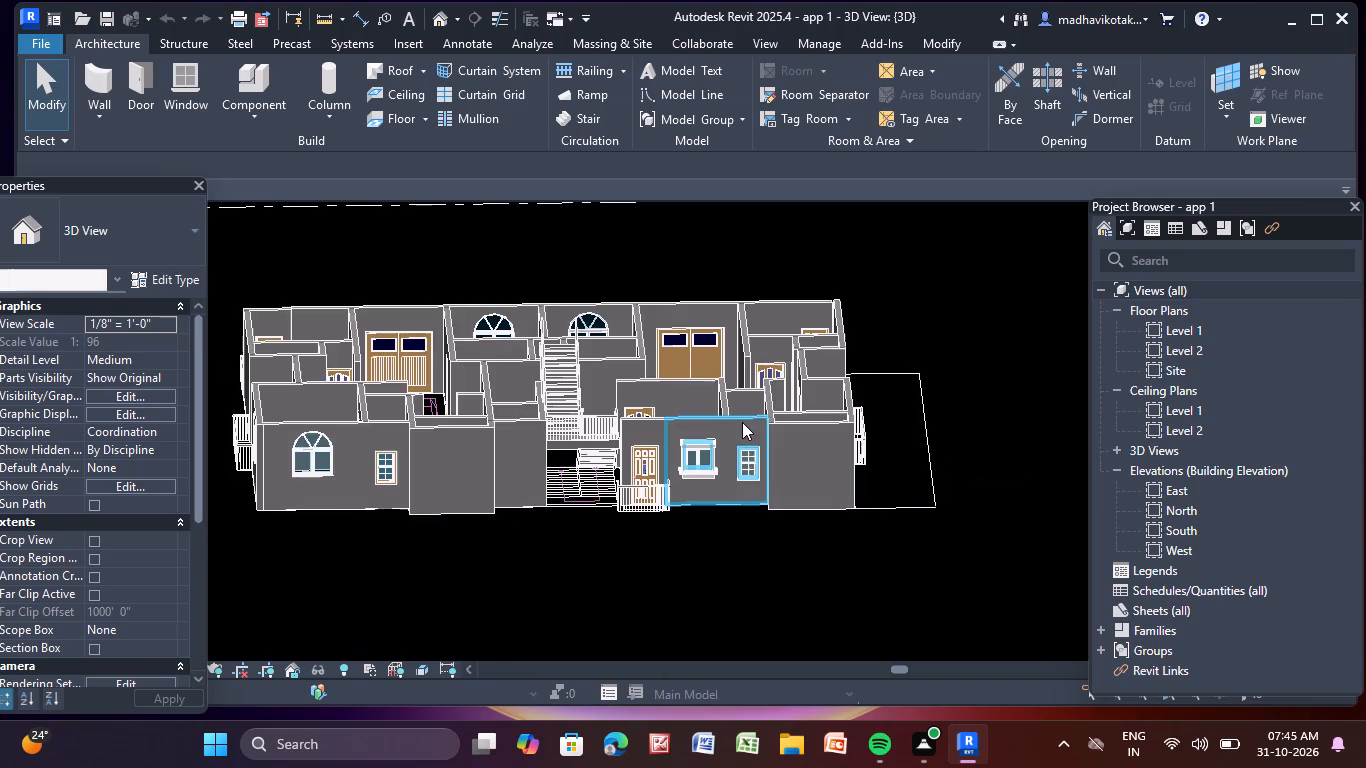
middle_drag(742, 424, 848, 474)
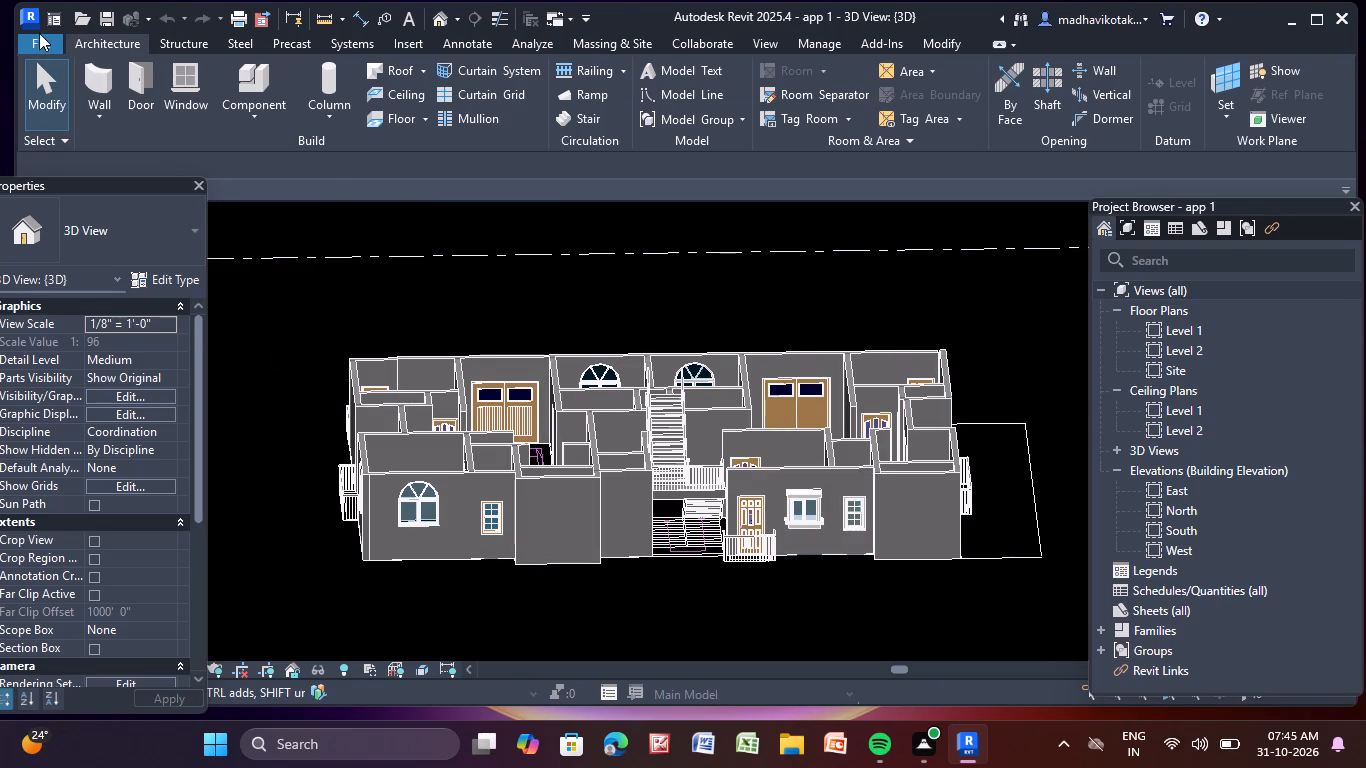
Open the recent project file MADHU 2.rvt.
click(39, 33)
click(39, 45)
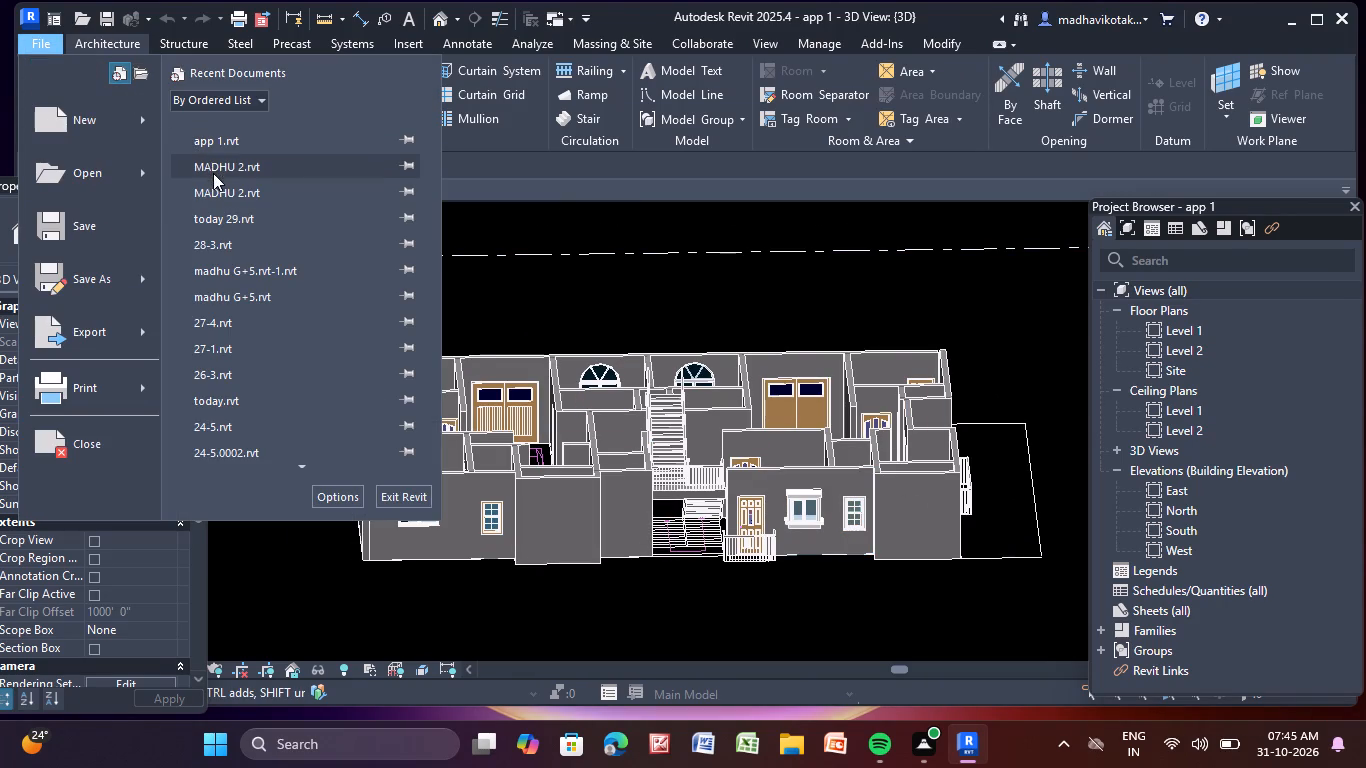
double_click(246, 172)
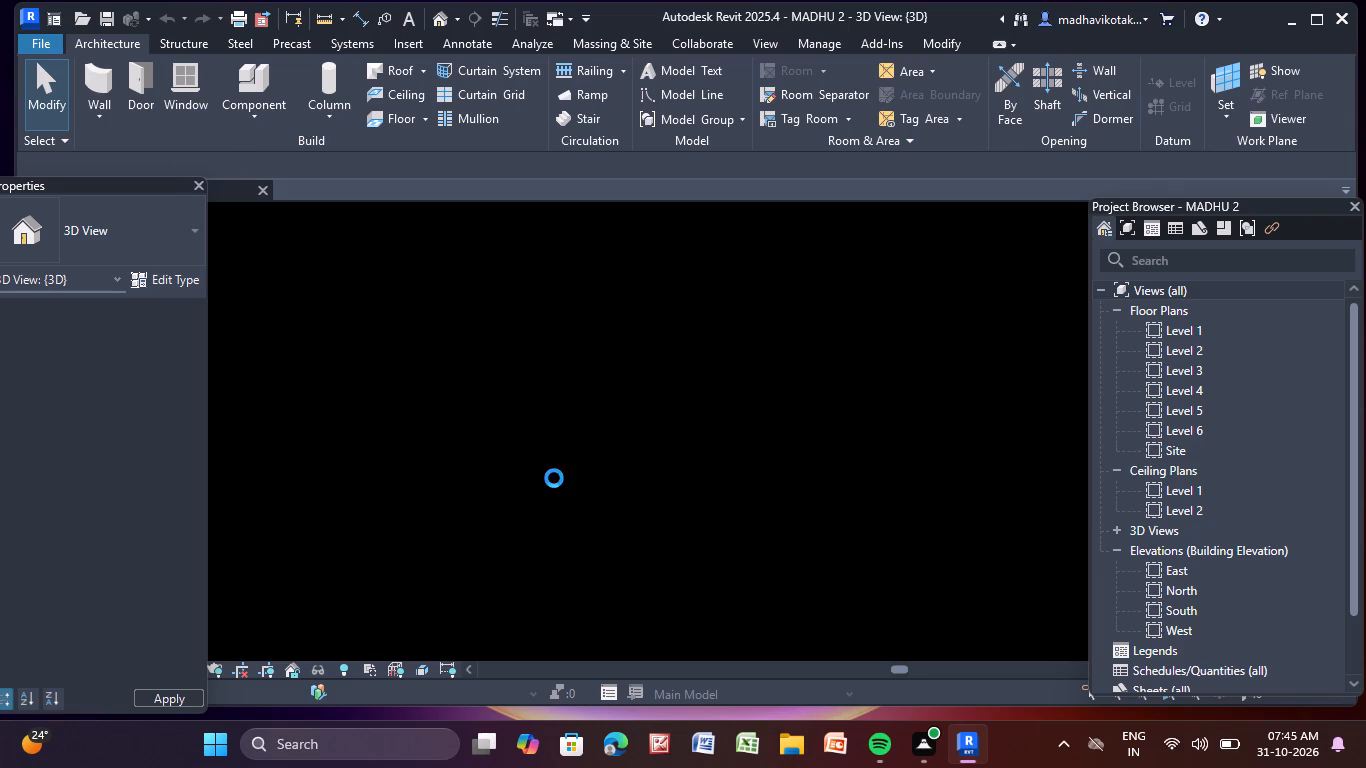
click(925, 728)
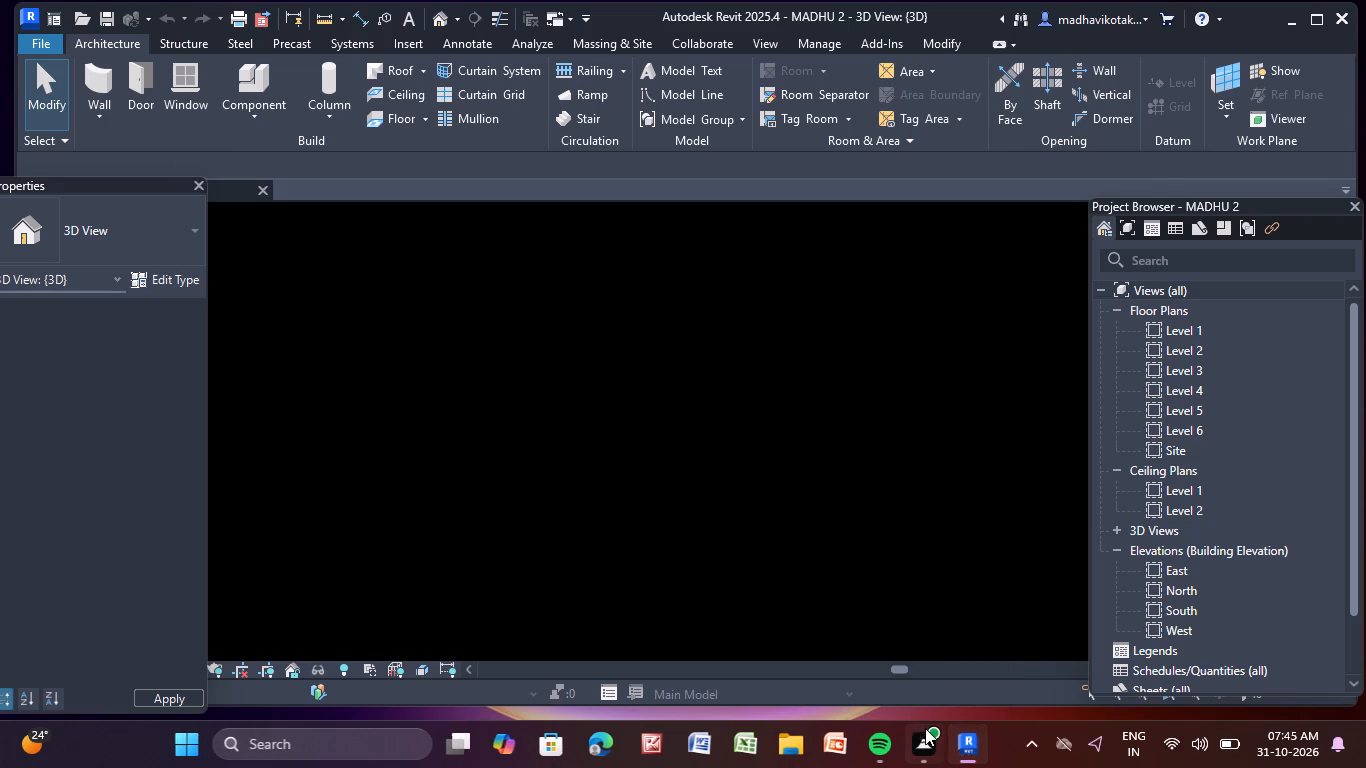
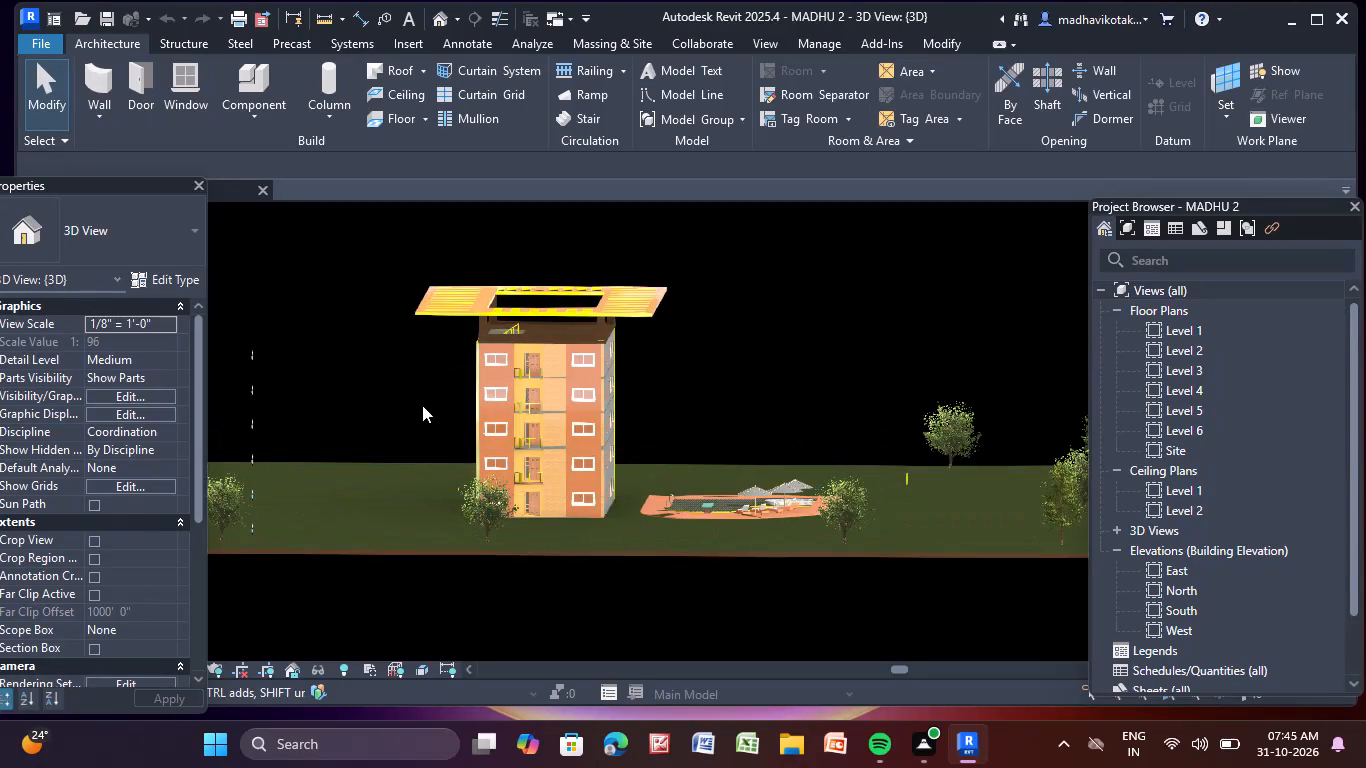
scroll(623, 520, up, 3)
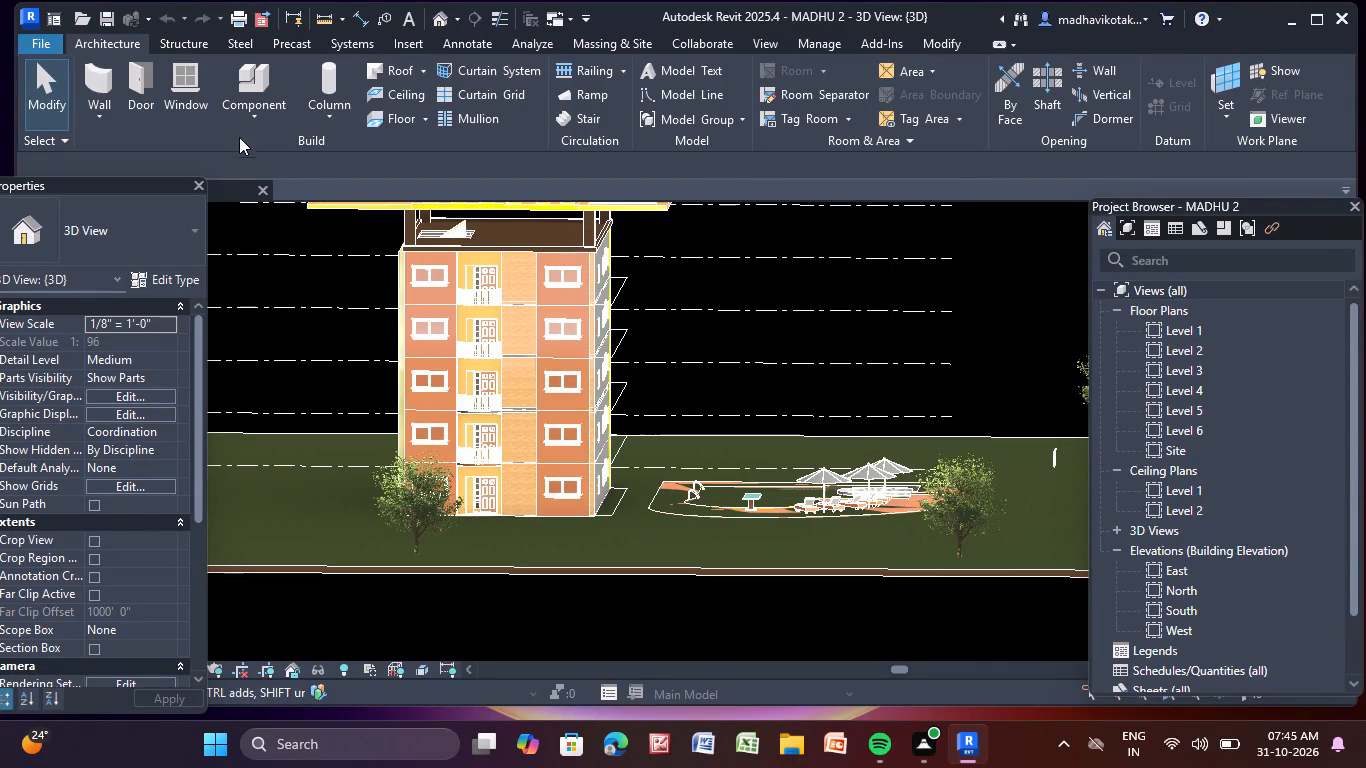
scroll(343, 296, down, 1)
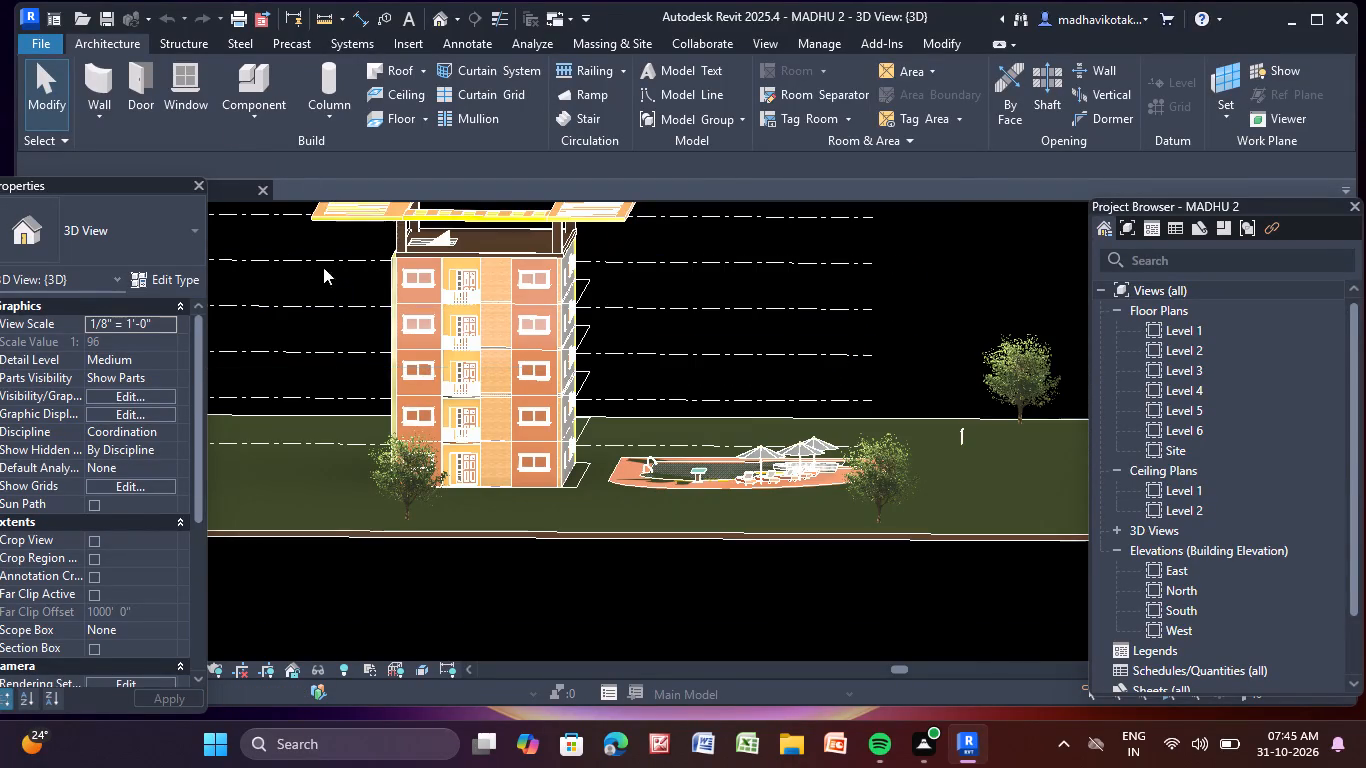
Open the project file appartment -1.rvt from the Documents folder.
click(50, 38)
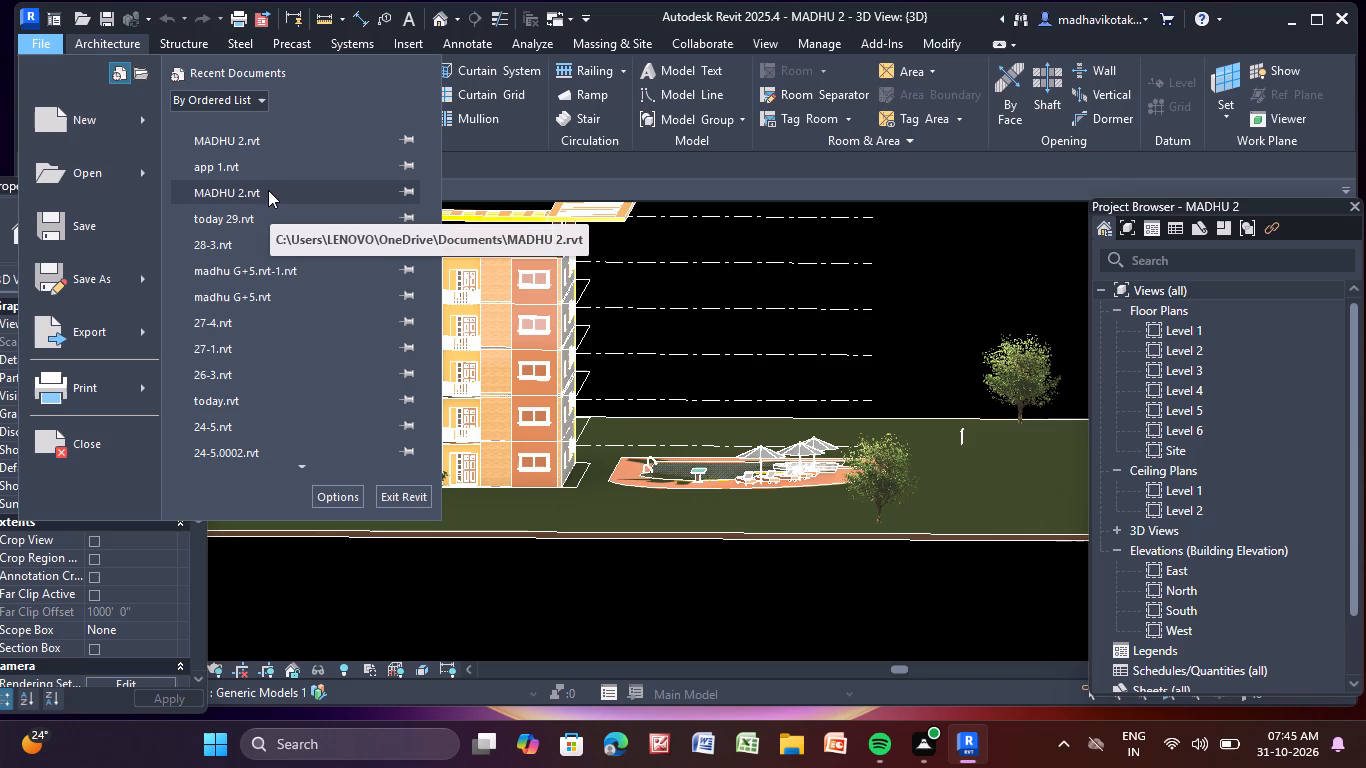
scroll(269, 171, up, 10)
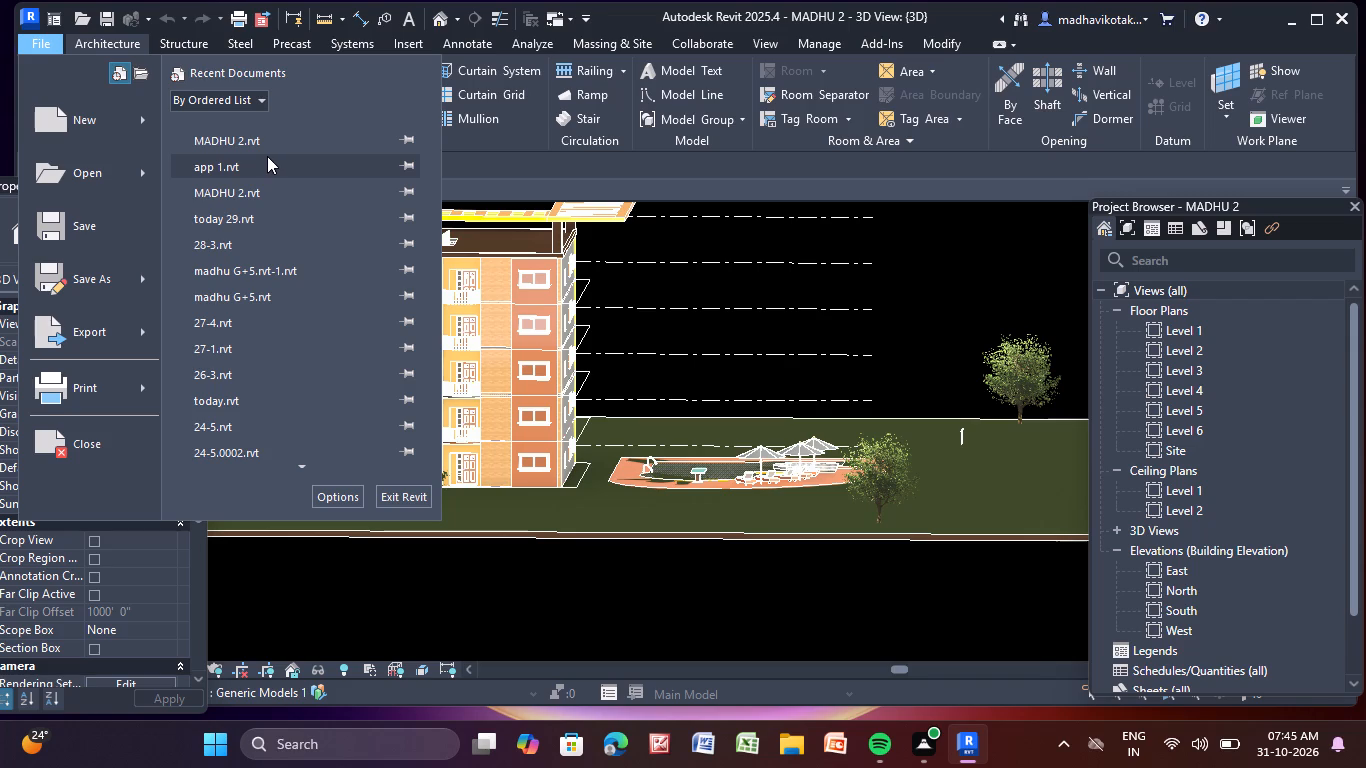
click(93, 180)
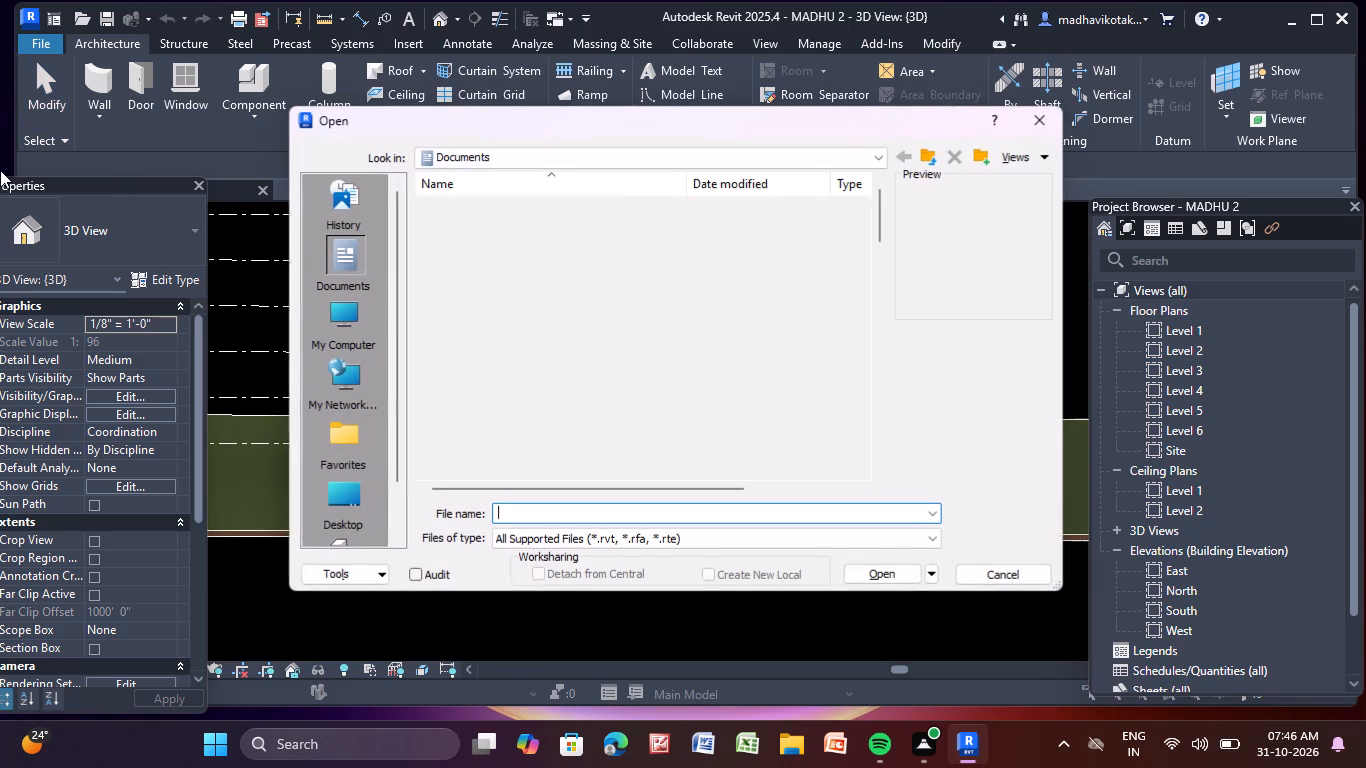
key(a)
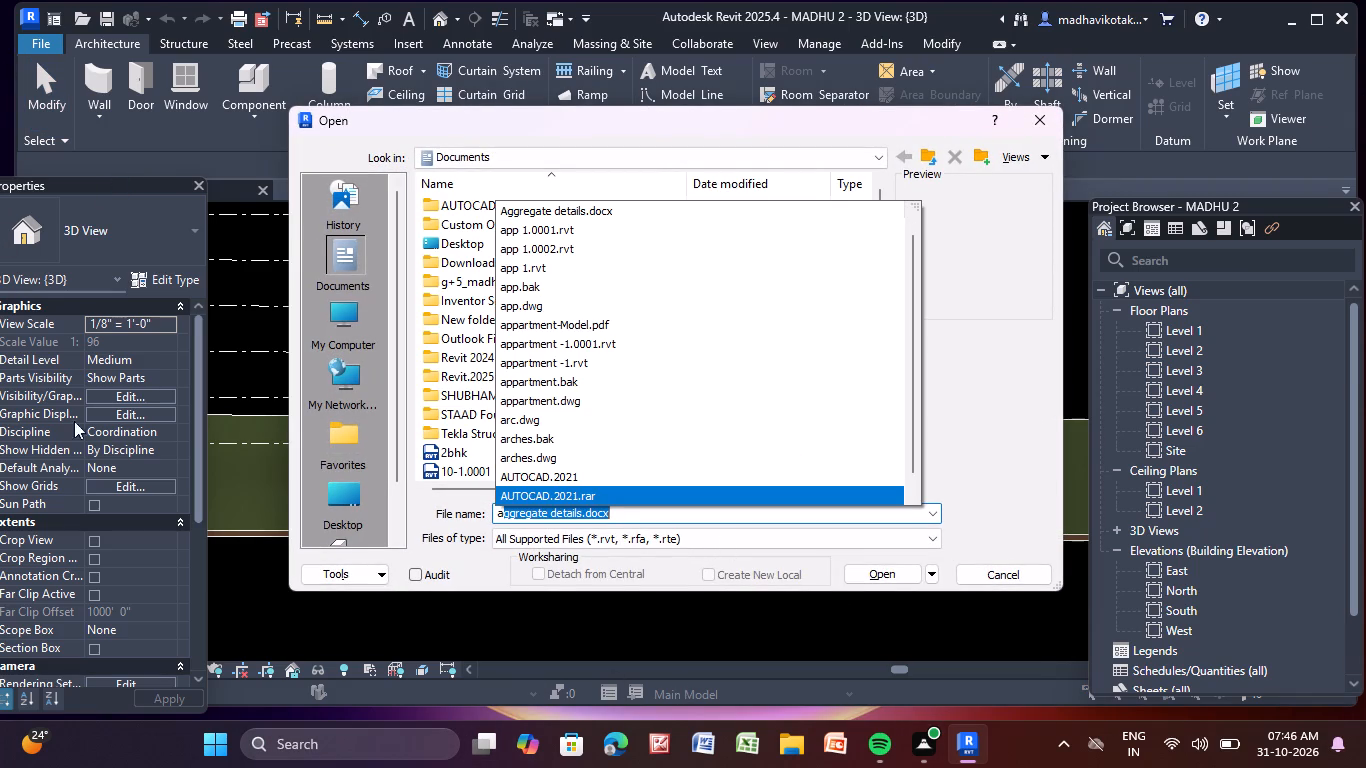
double_click(557, 368)
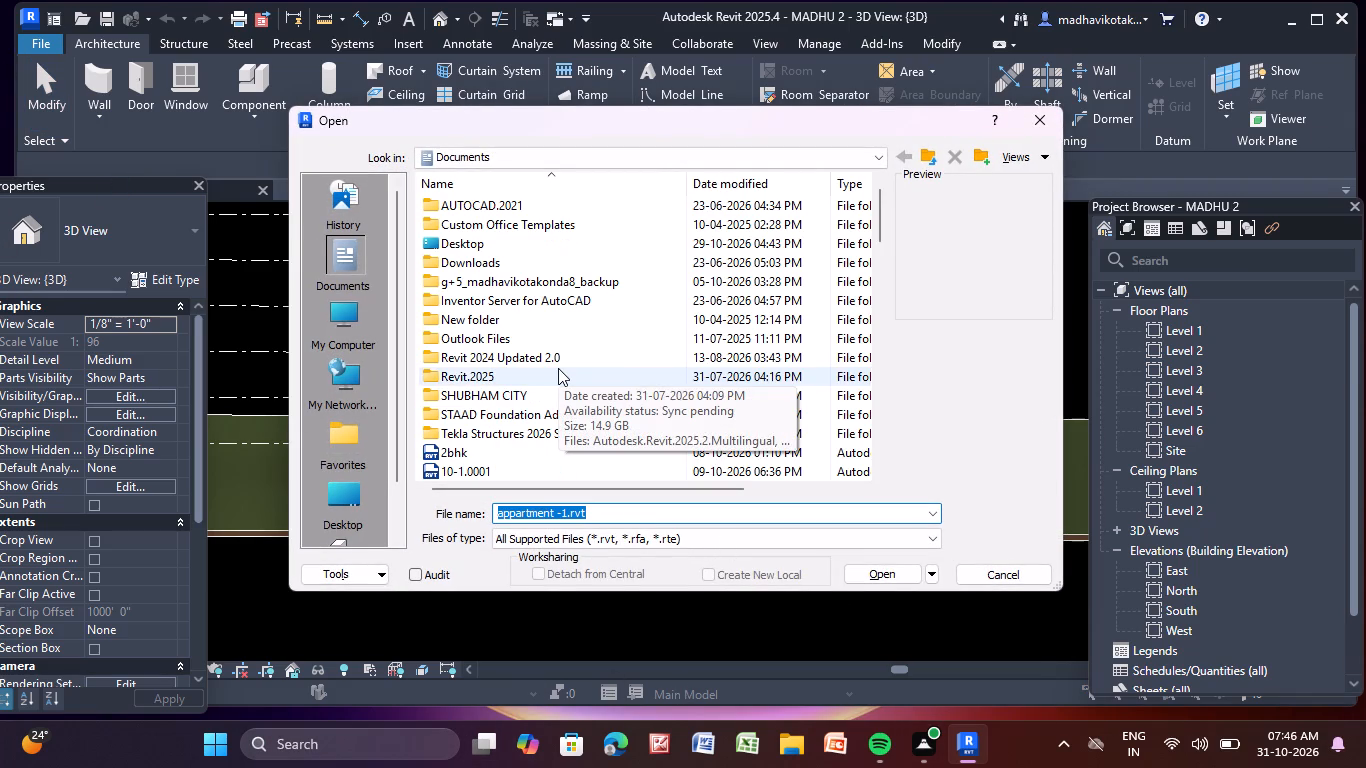
click(880, 580)
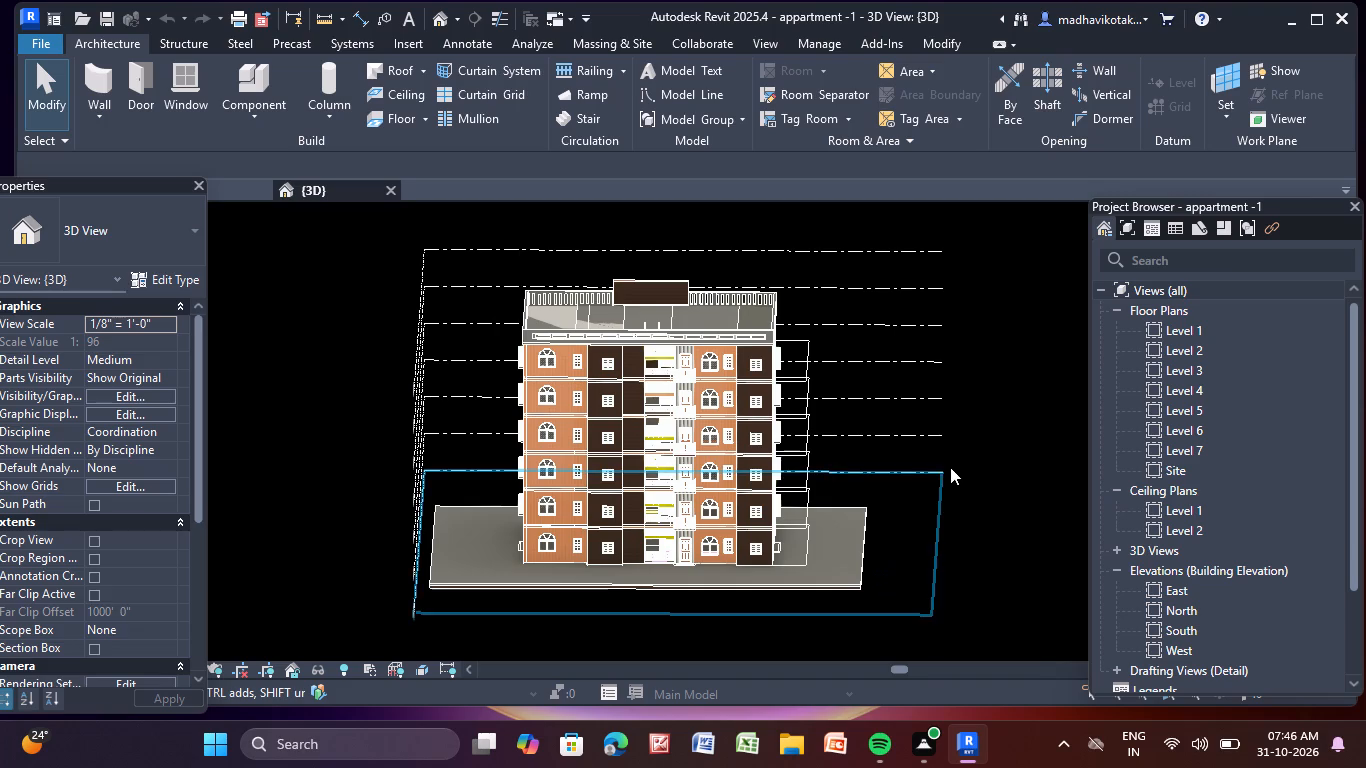
Examine the appartment -1 building in 3D from all sides, covering the facades, balconies, windows and roof parapet.
shift+middle_drag(950, 467, 768, 490)
scroll(671, 483, up, 7)
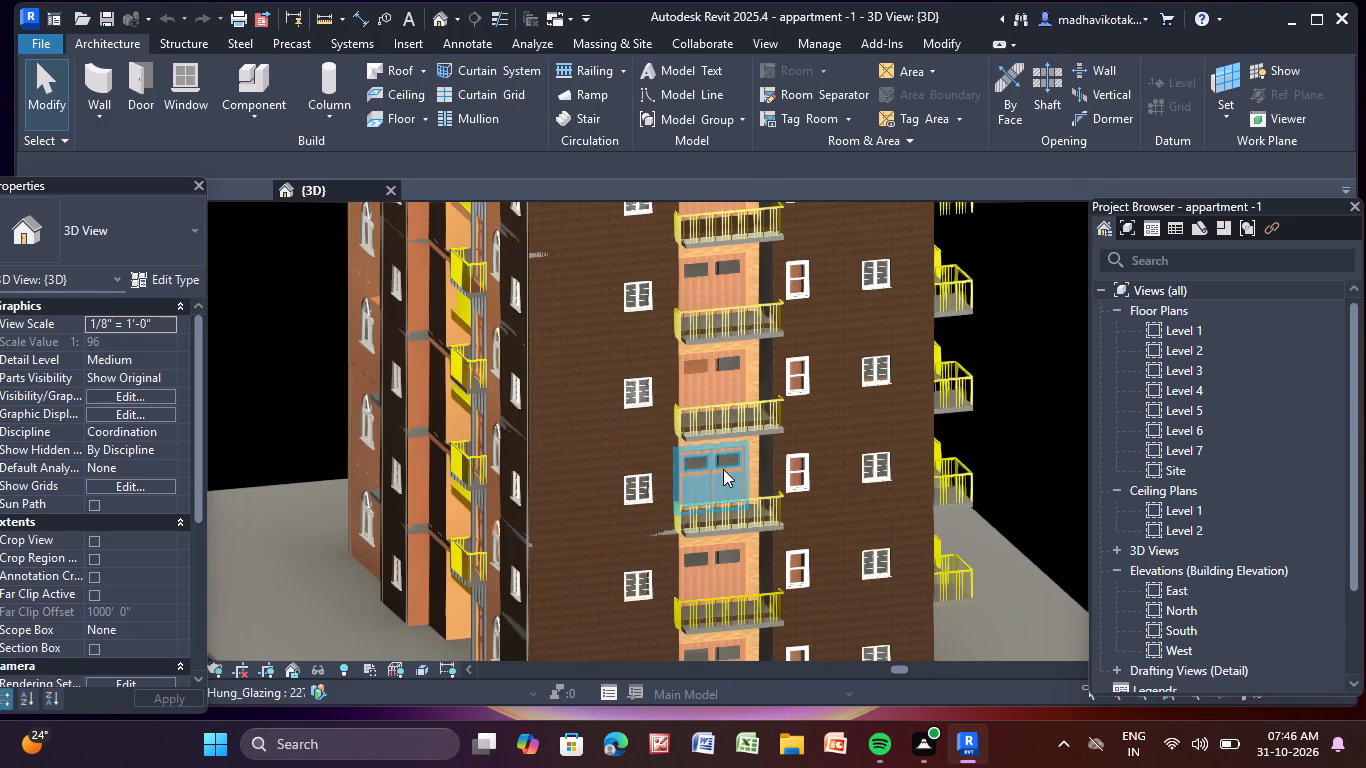
scroll(855, 491, down, 3)
middle_drag(906, 504, 700, 482)
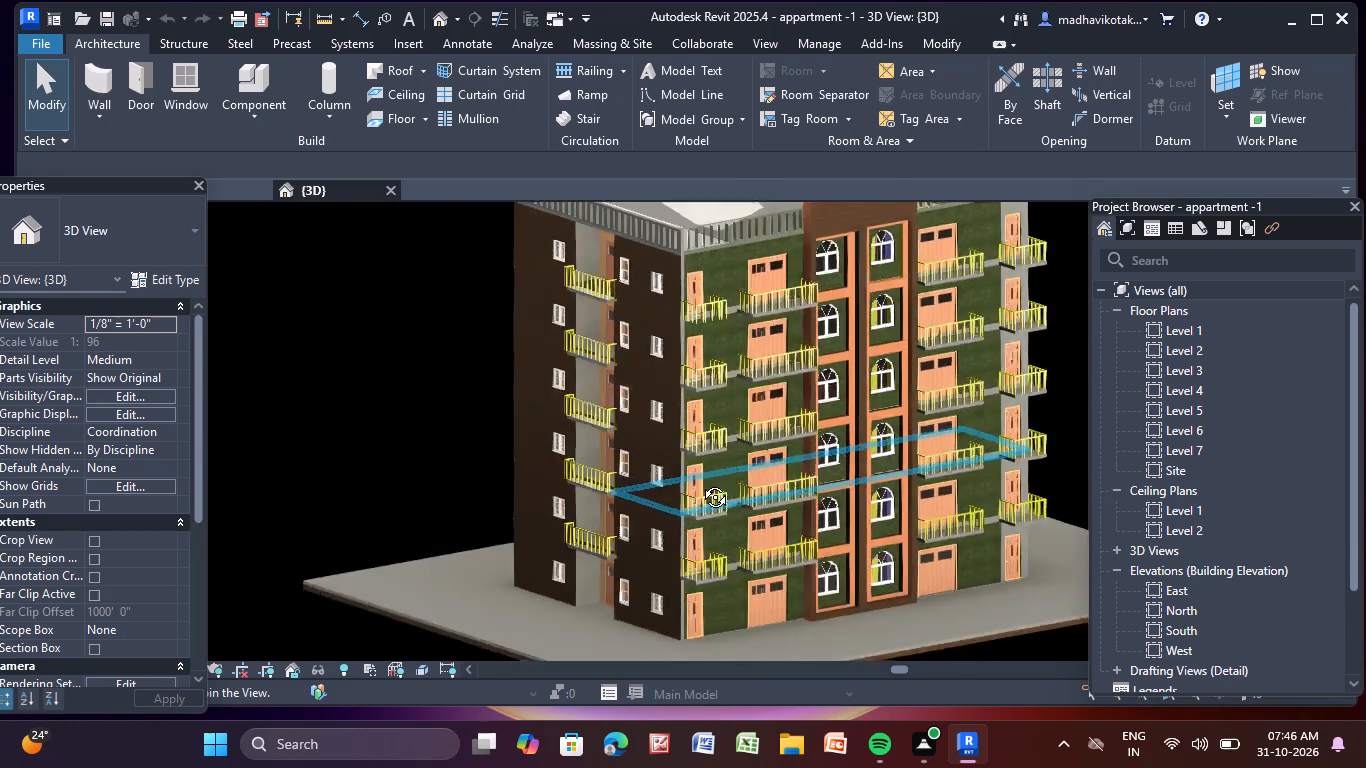
middle_drag(700, 482, 301, 467)
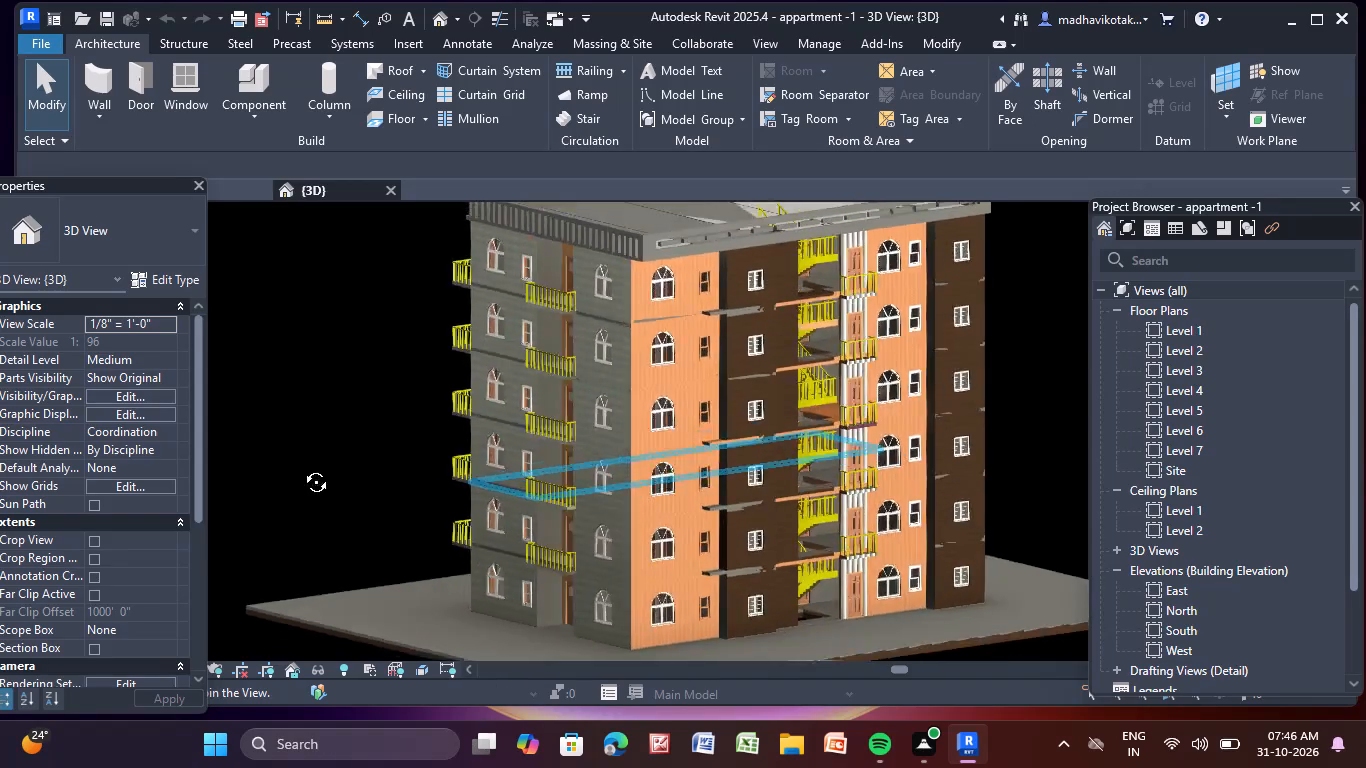
middle_drag(301, 467, 0, 442)
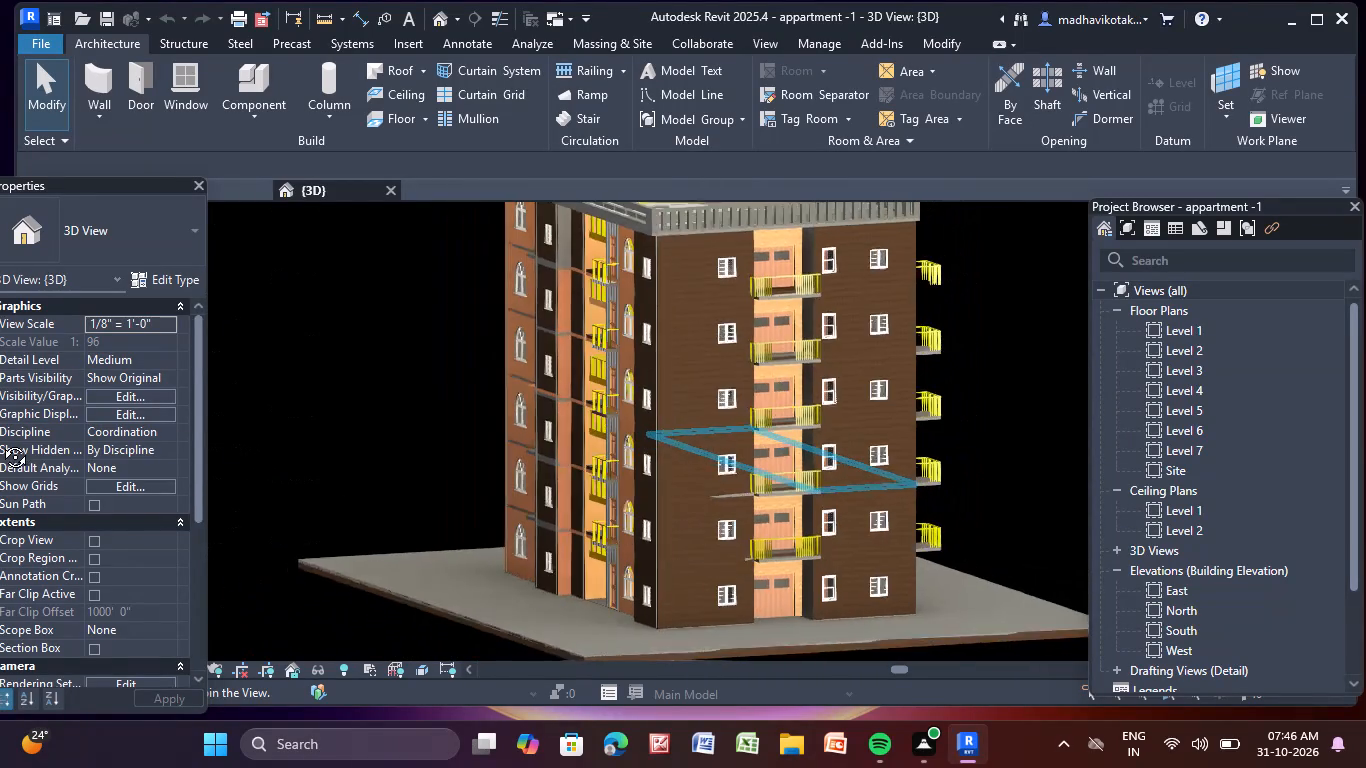
middle_drag(0, 442, 4, 445)
scroll(744, 438, down, 2)
middle_drag(769, 440, 548, 460)
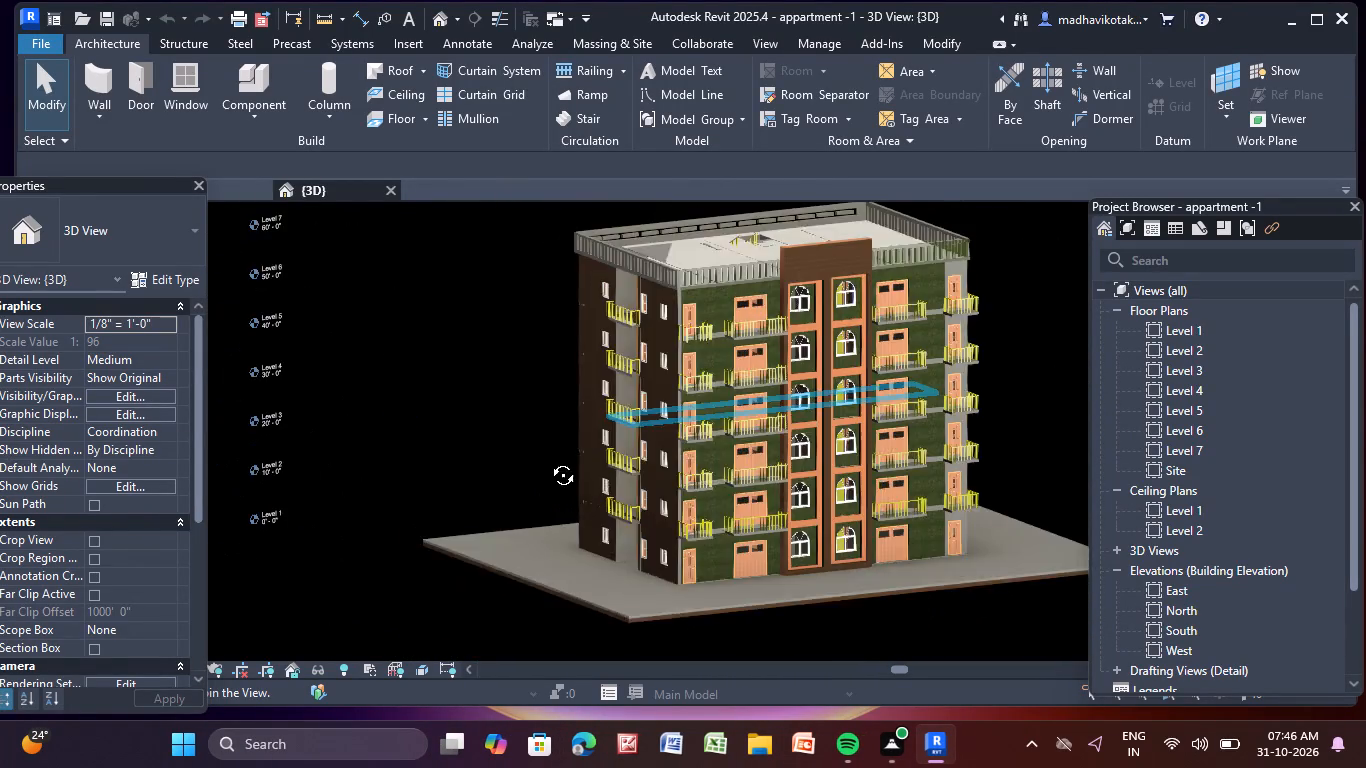
middle_drag(548, 460, 458, 439)
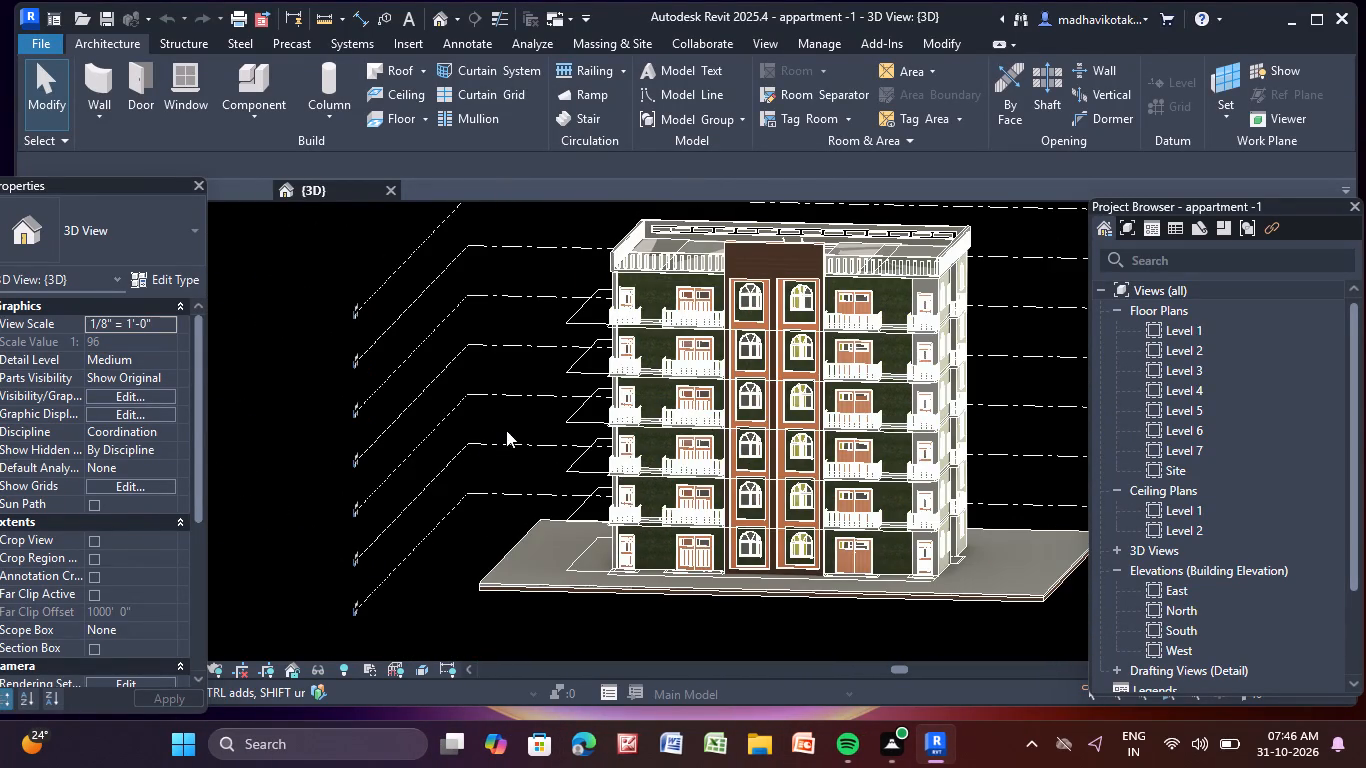
scroll(708, 493, down, 2)
middle_drag(704, 492, 463, 468)
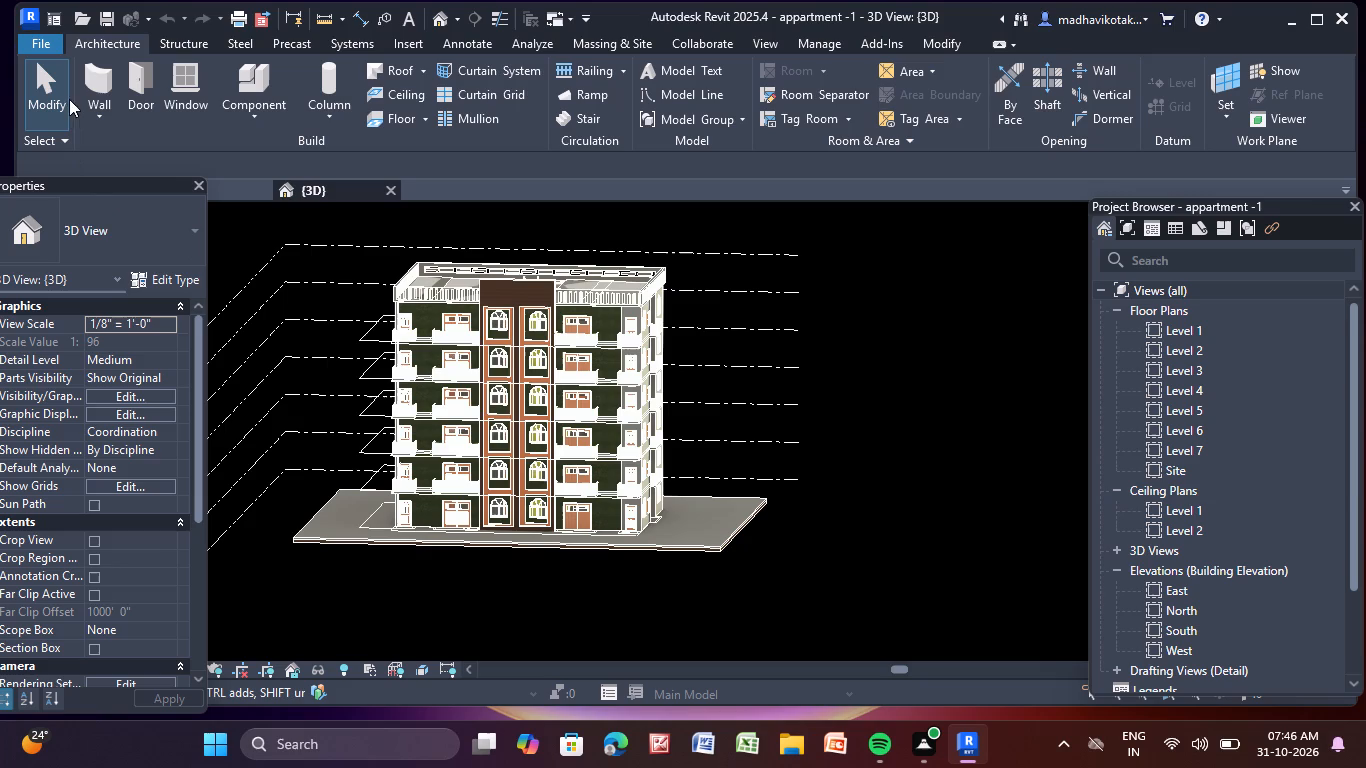
Create a new project from the default.rte template in the English-Imperial templates folder.
click(25, 39)
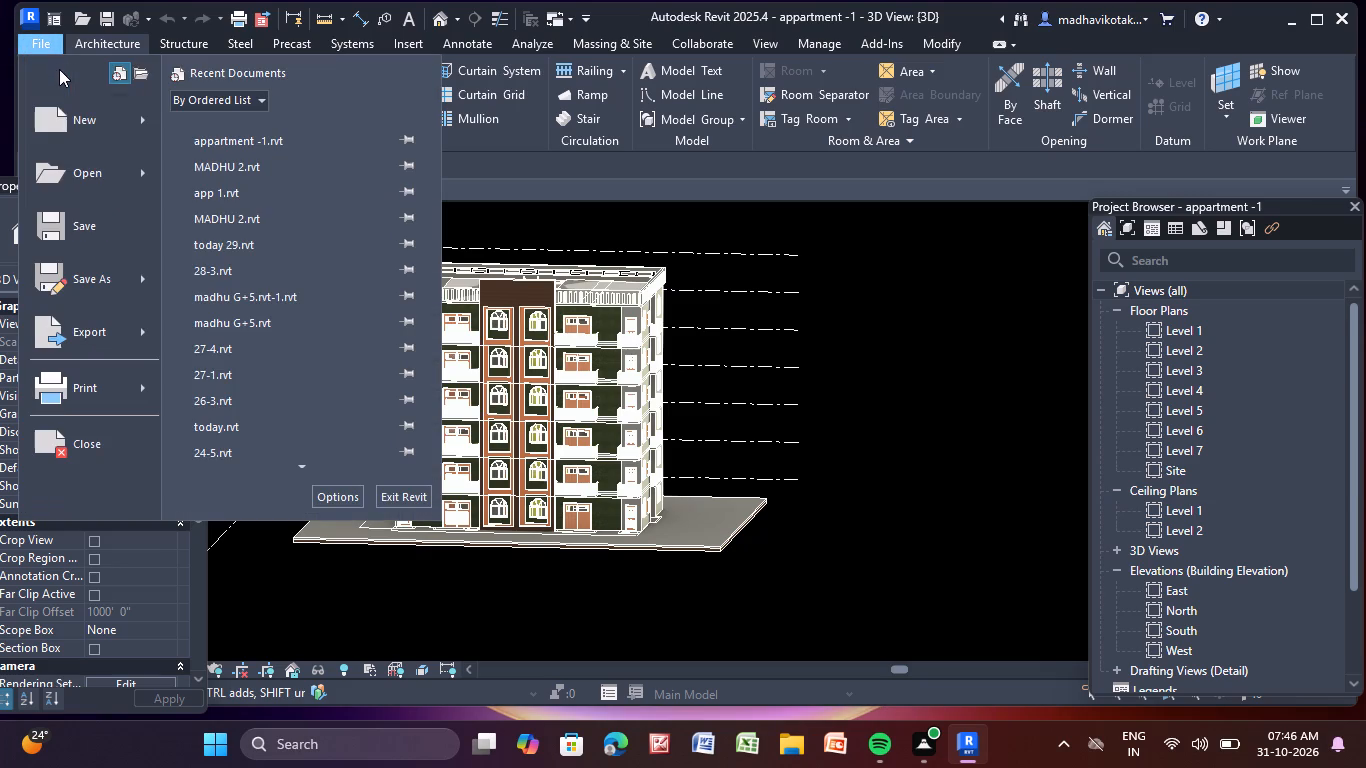
click(89, 133)
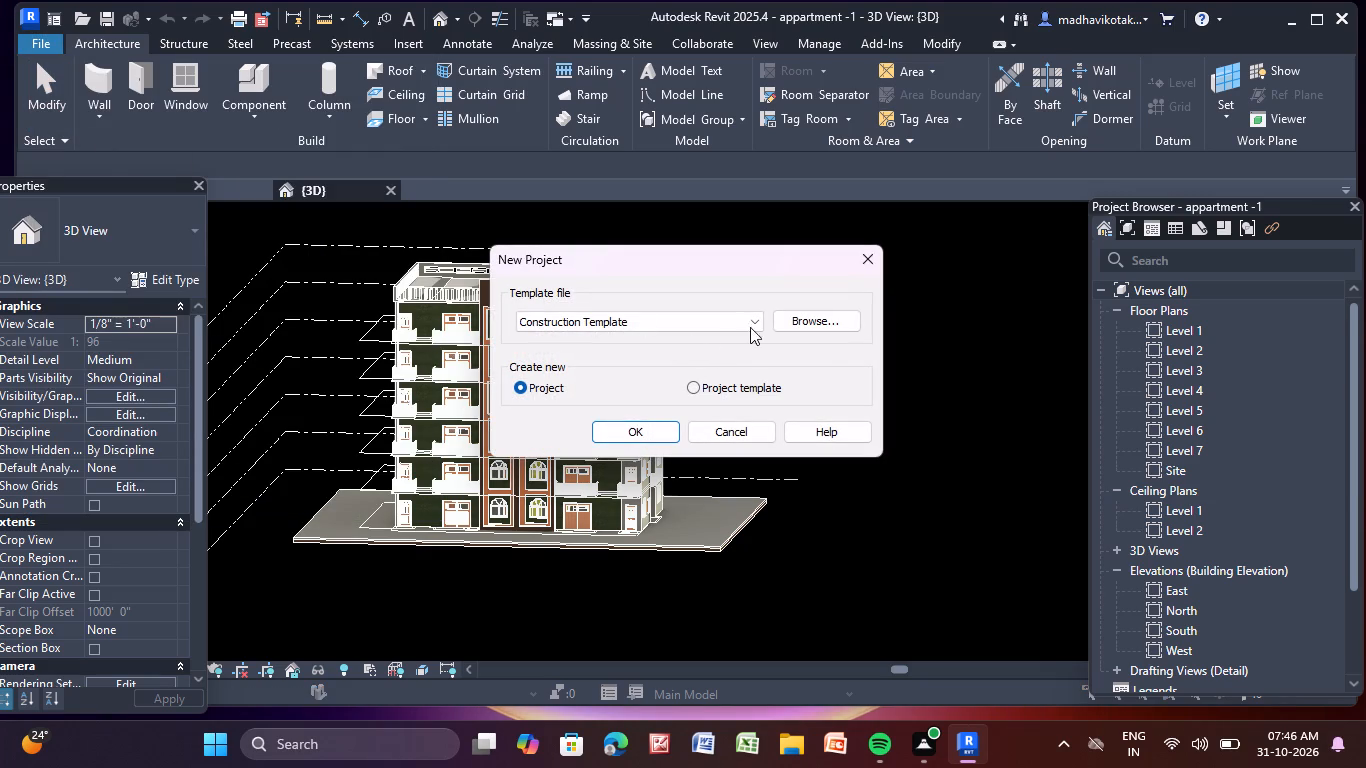
click(833, 318)
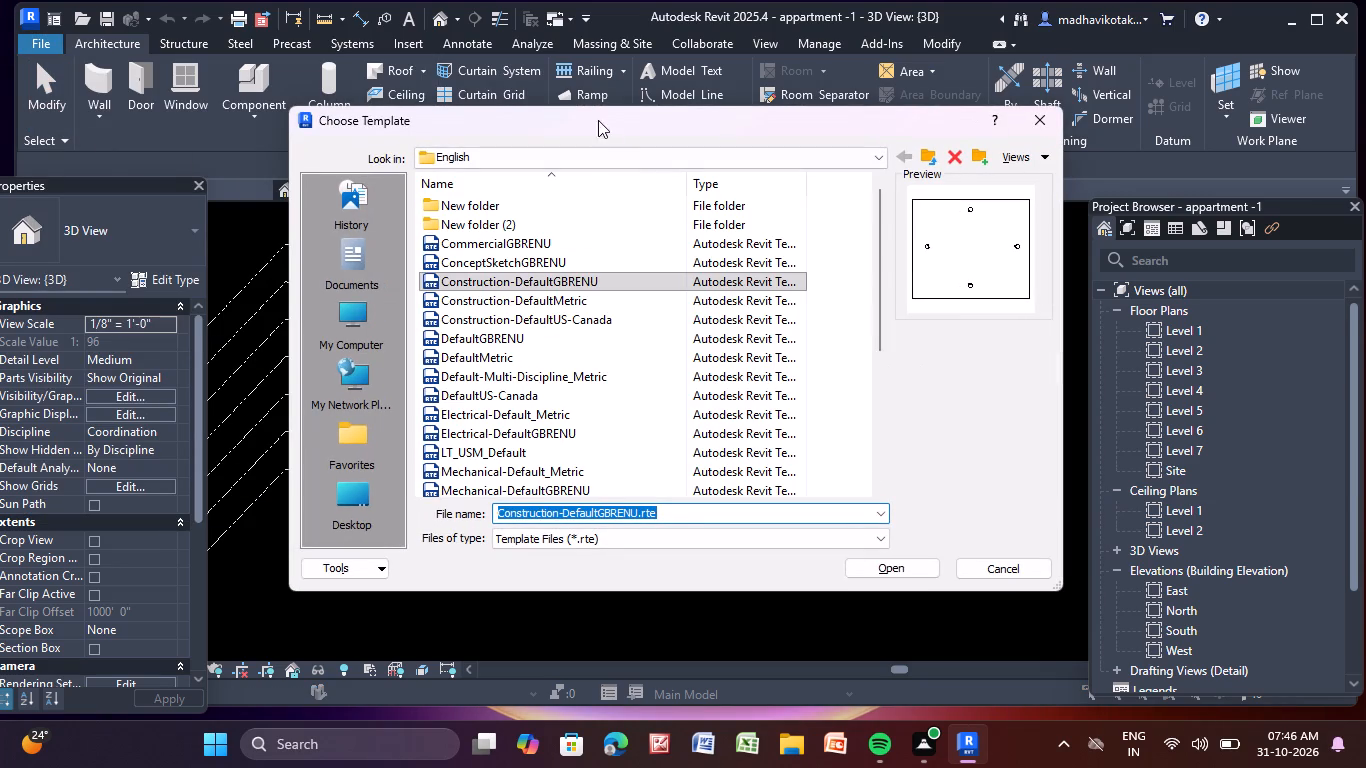
click(582, 153)
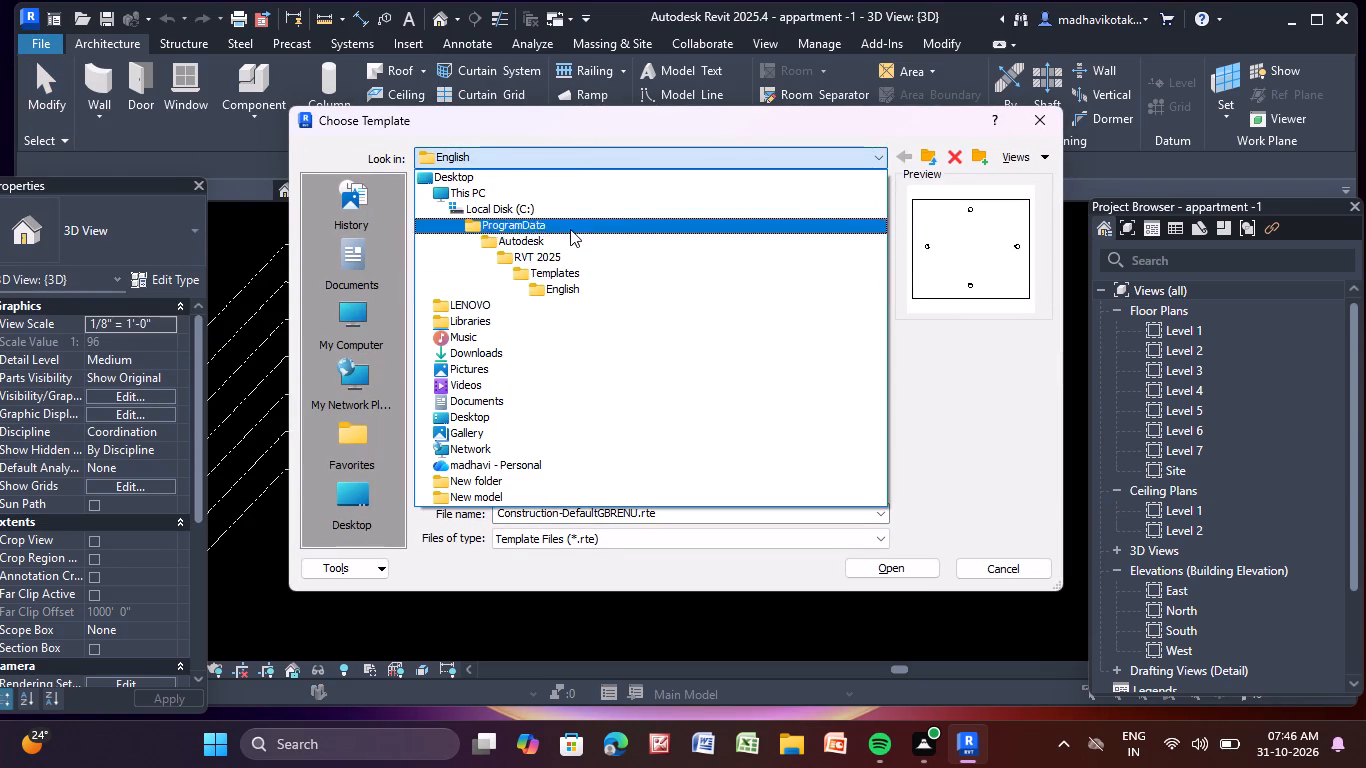
click(576, 271)
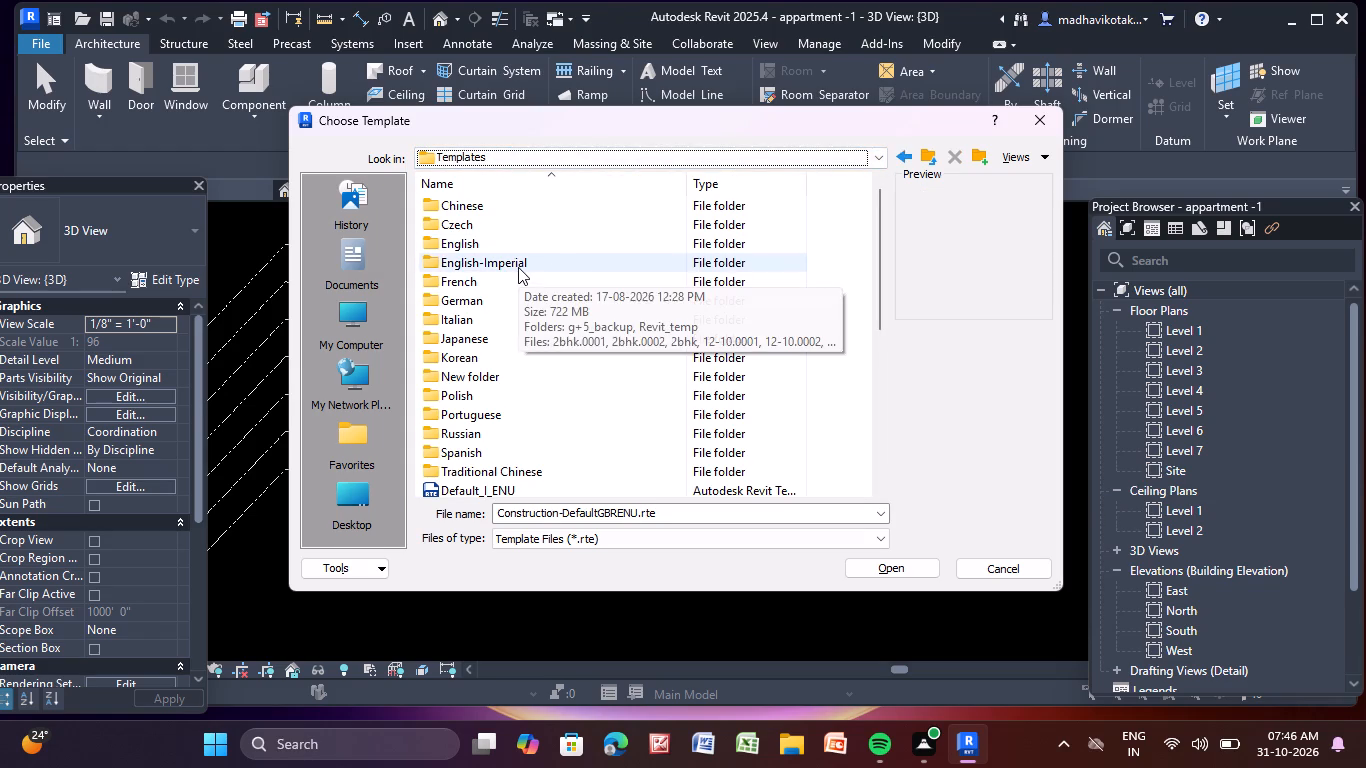
double_click(518, 264)
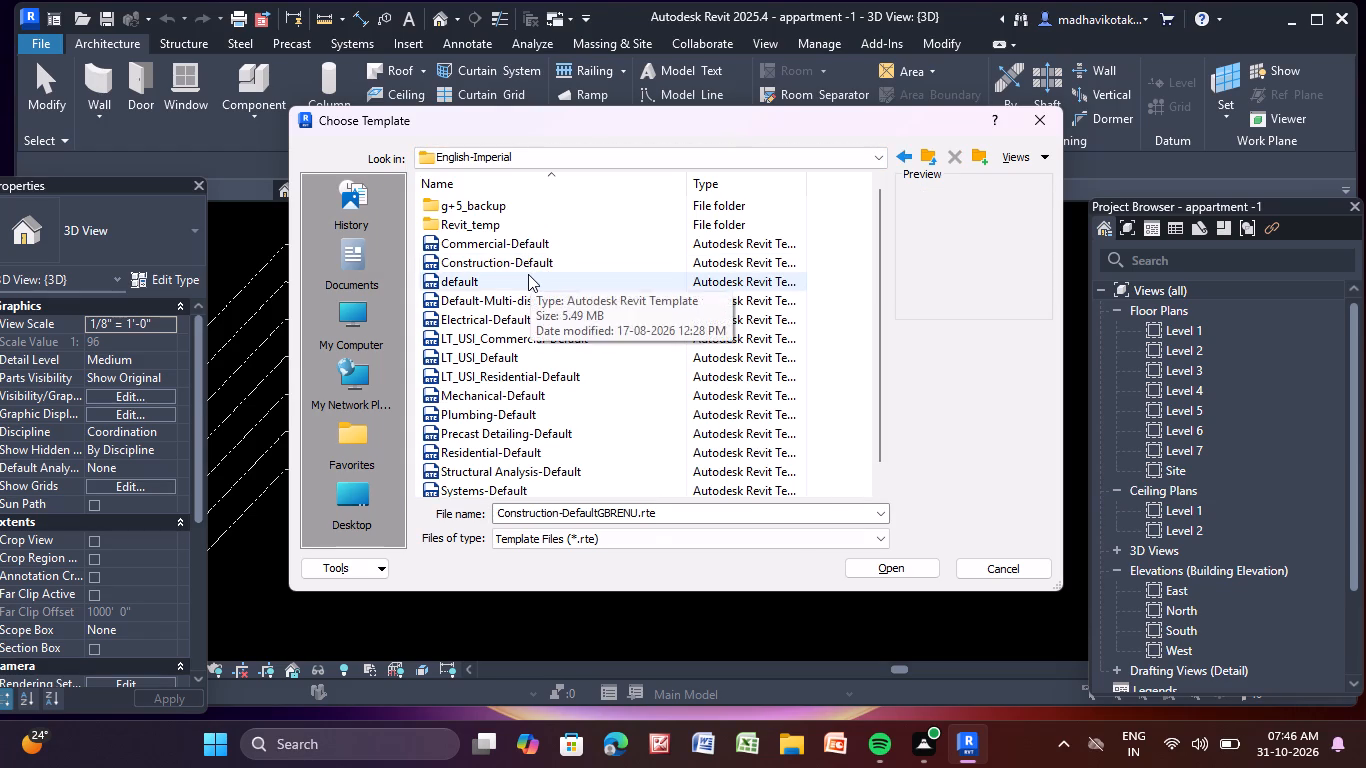
click(528, 274)
click(528, 274)
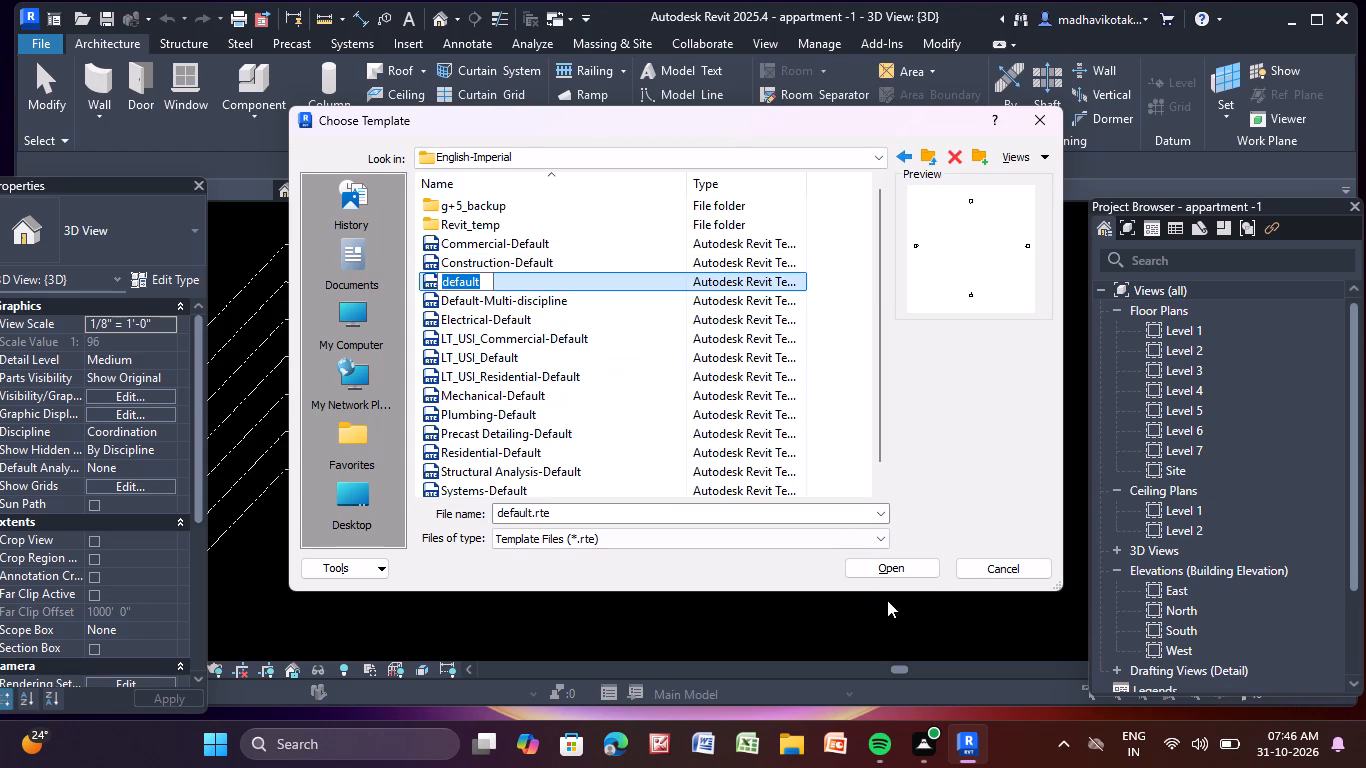
click(890, 571)
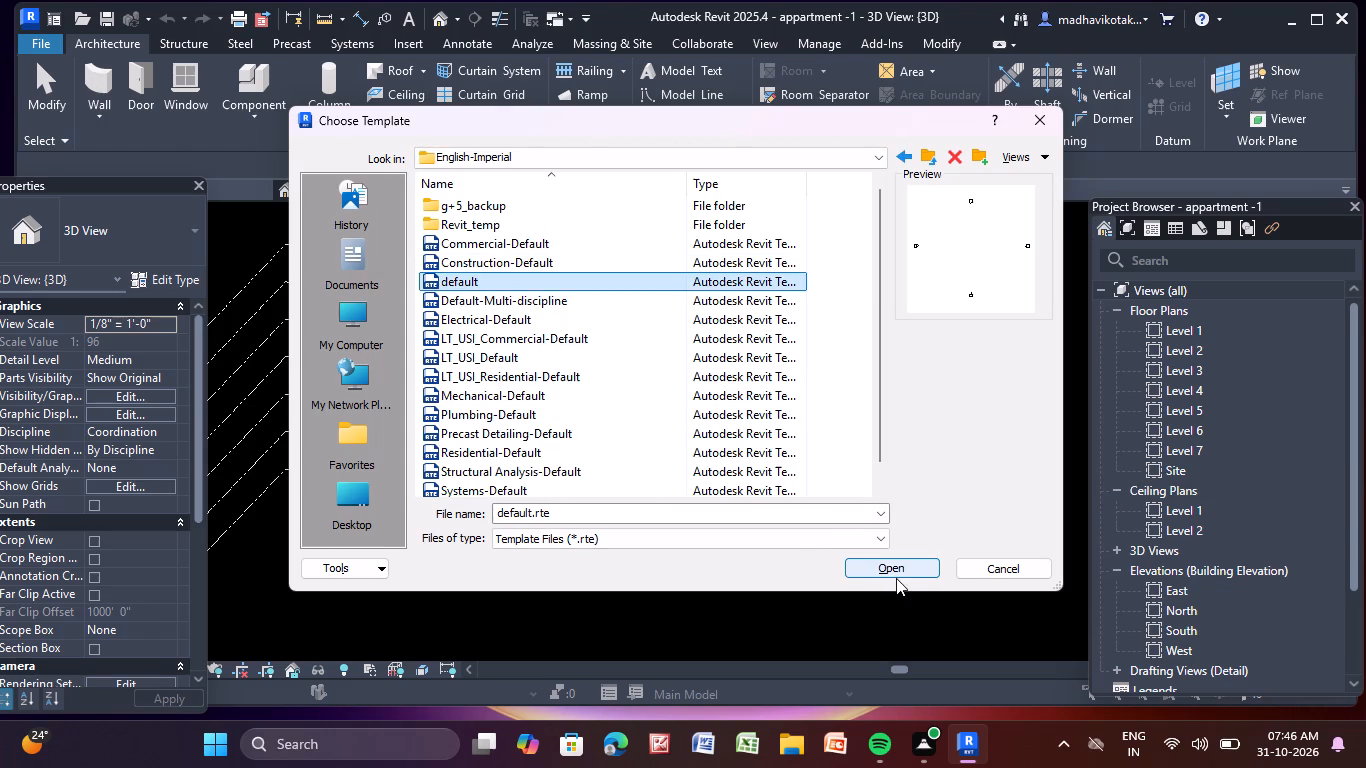
click(899, 572)
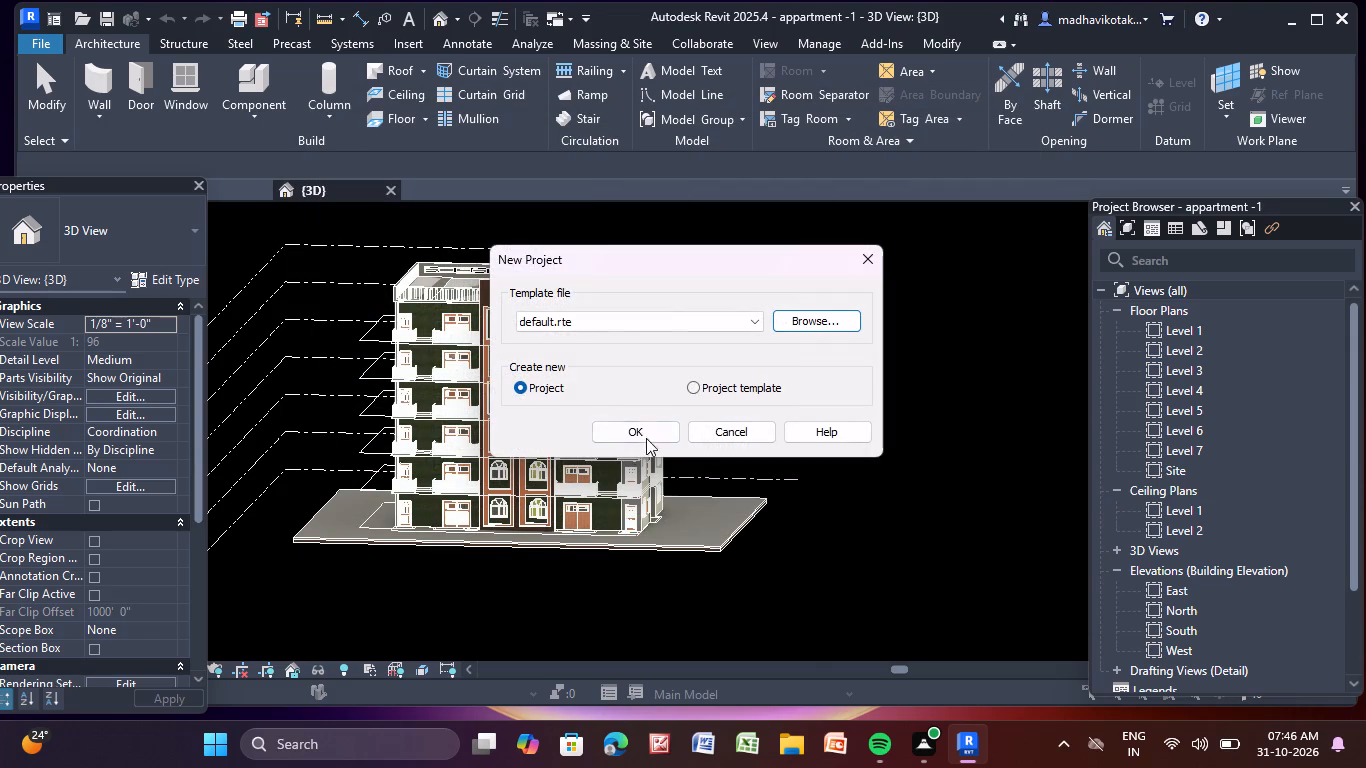
click(654, 430)
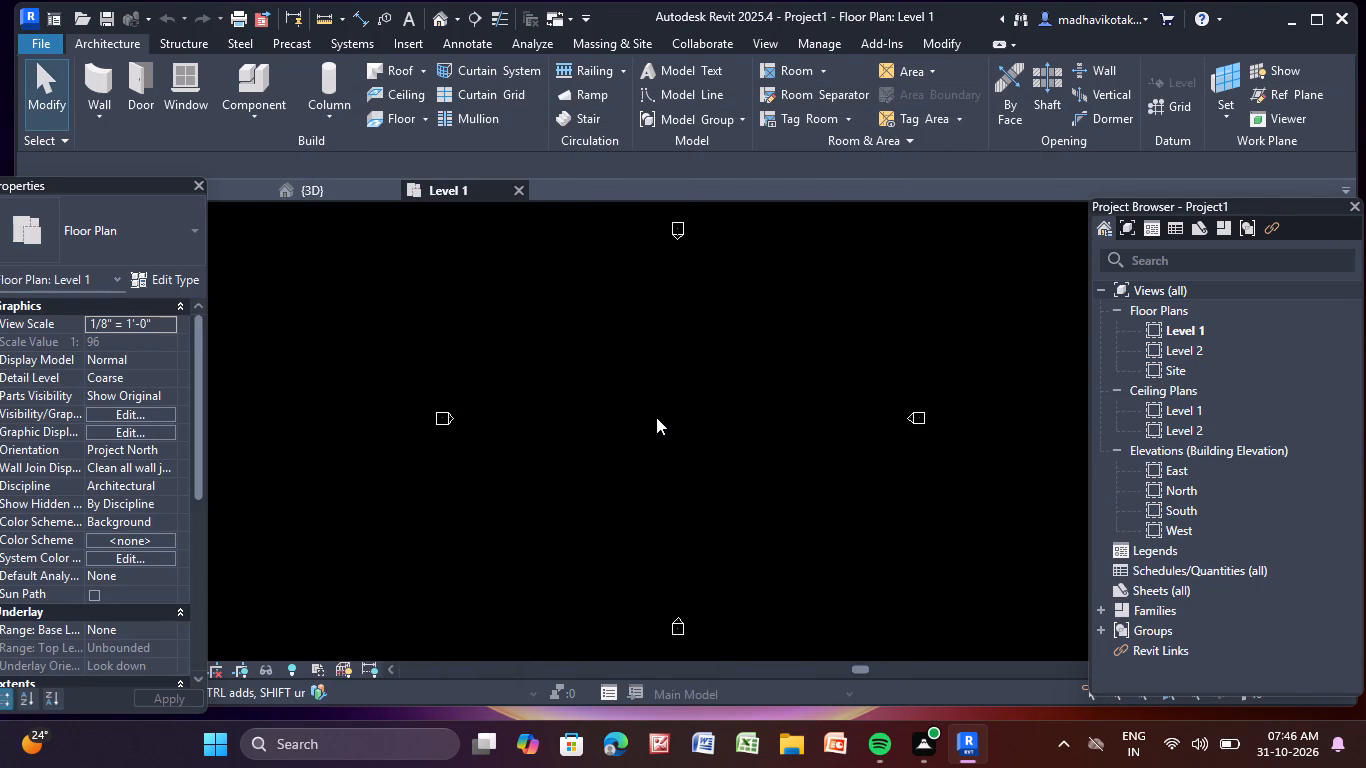
middle_drag(655, 417, 620, 426)
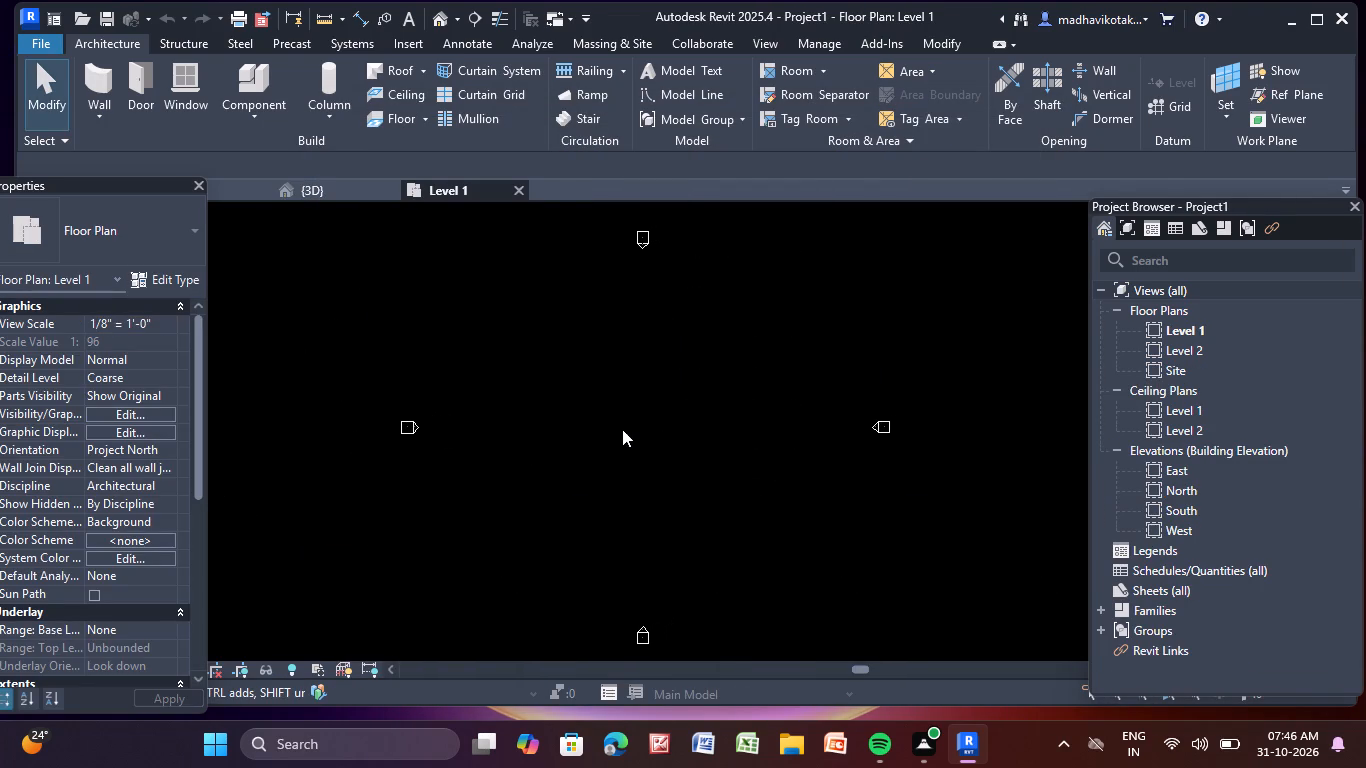
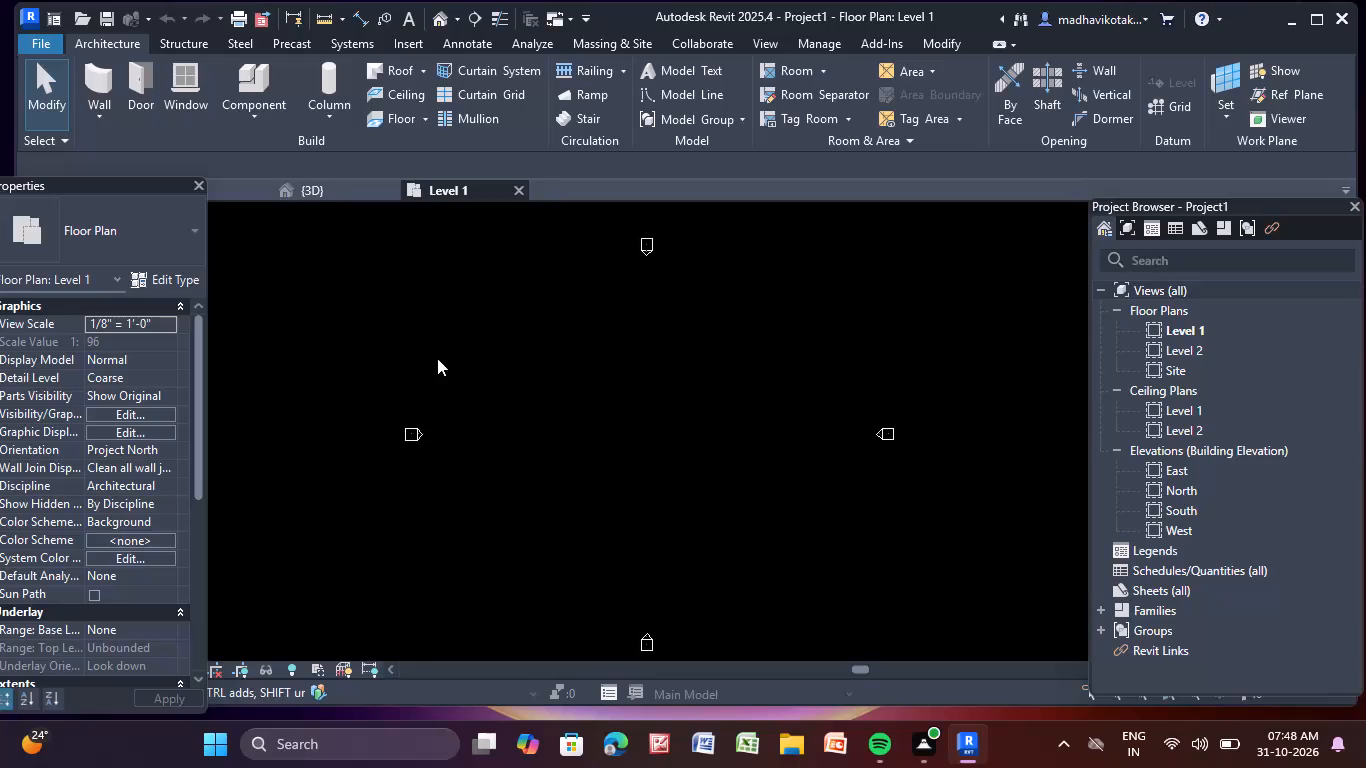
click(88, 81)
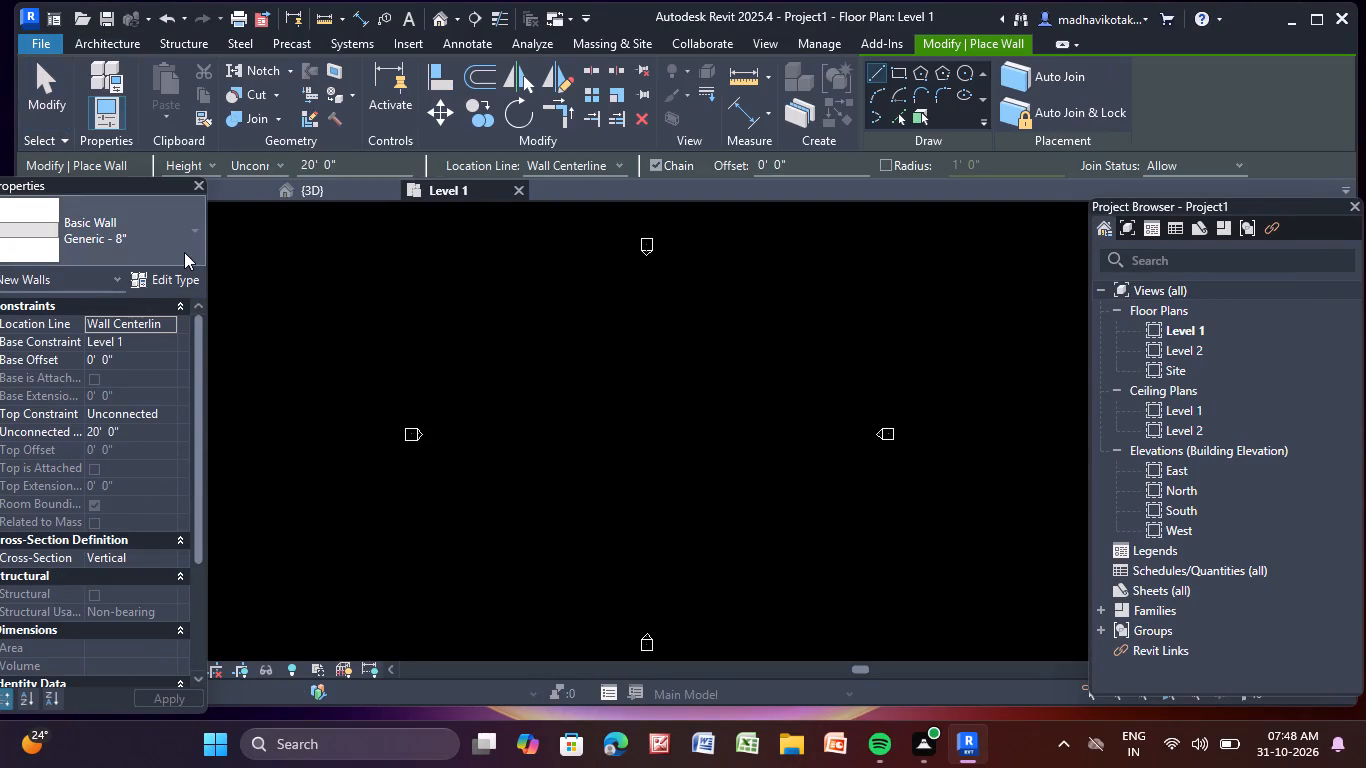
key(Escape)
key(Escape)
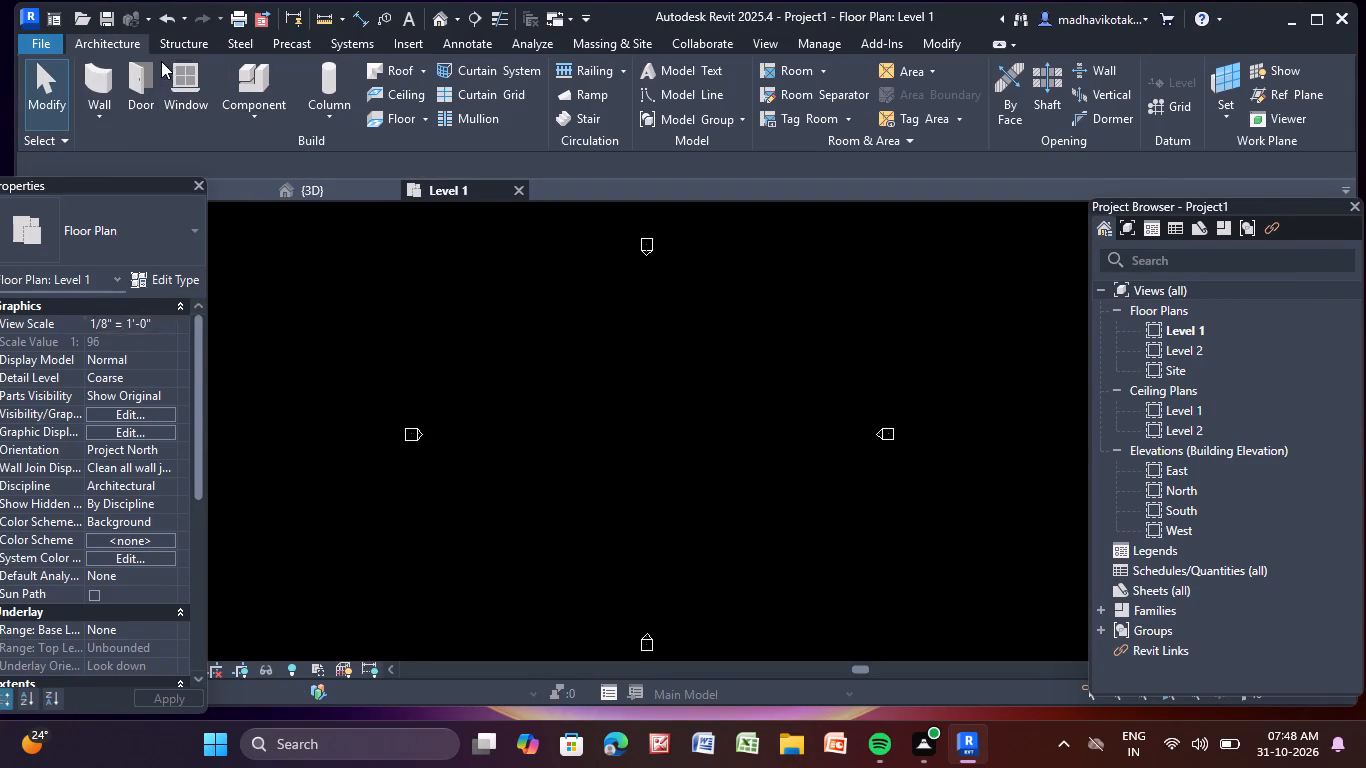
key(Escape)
Start linking a CAD file and browse to the Documents folder.
click(407, 48)
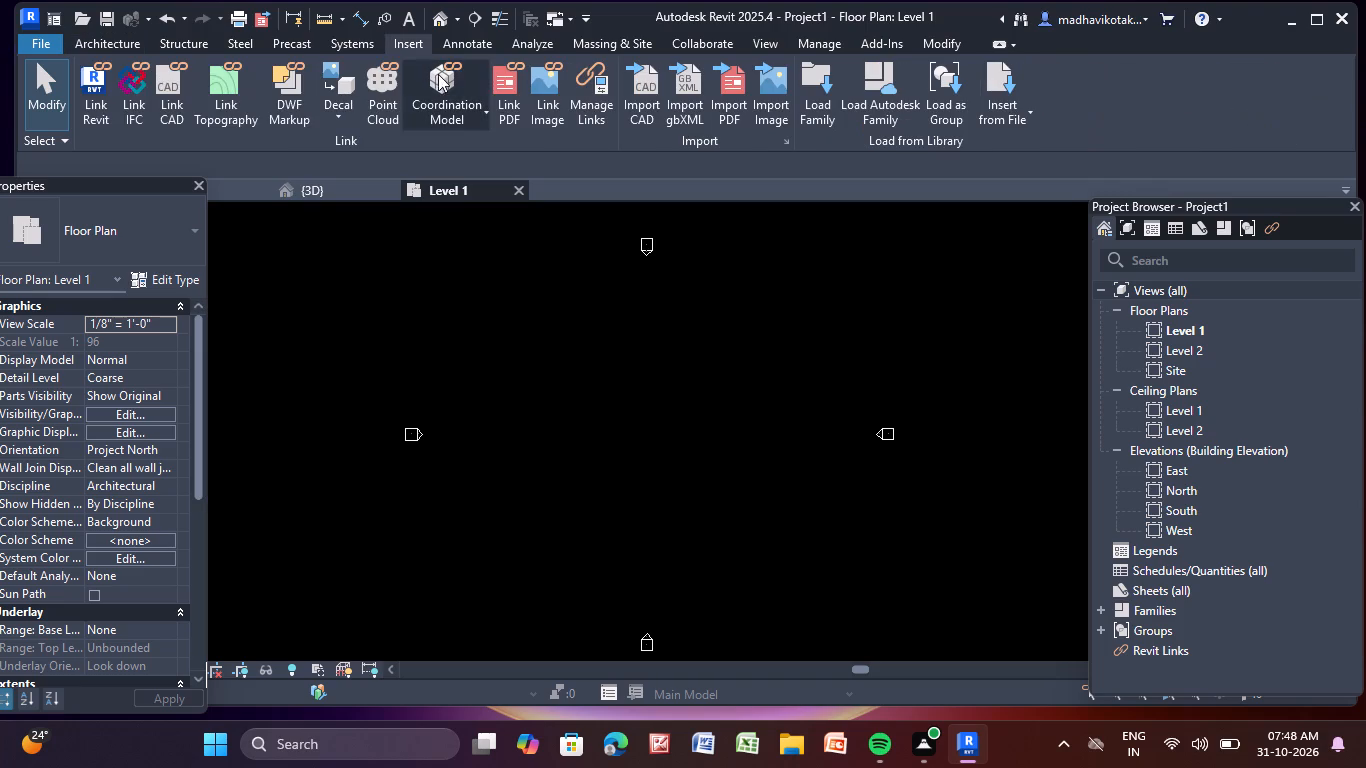
click(179, 92)
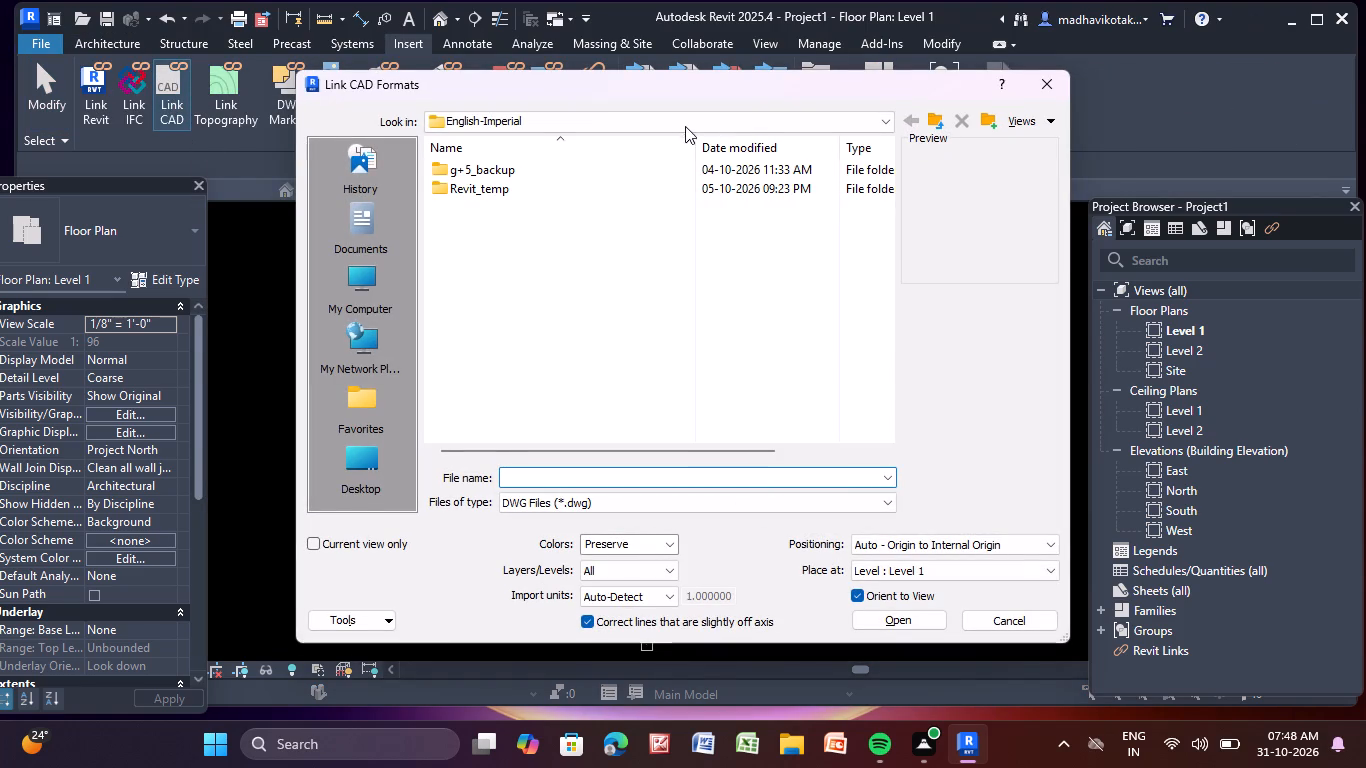
click(354, 213)
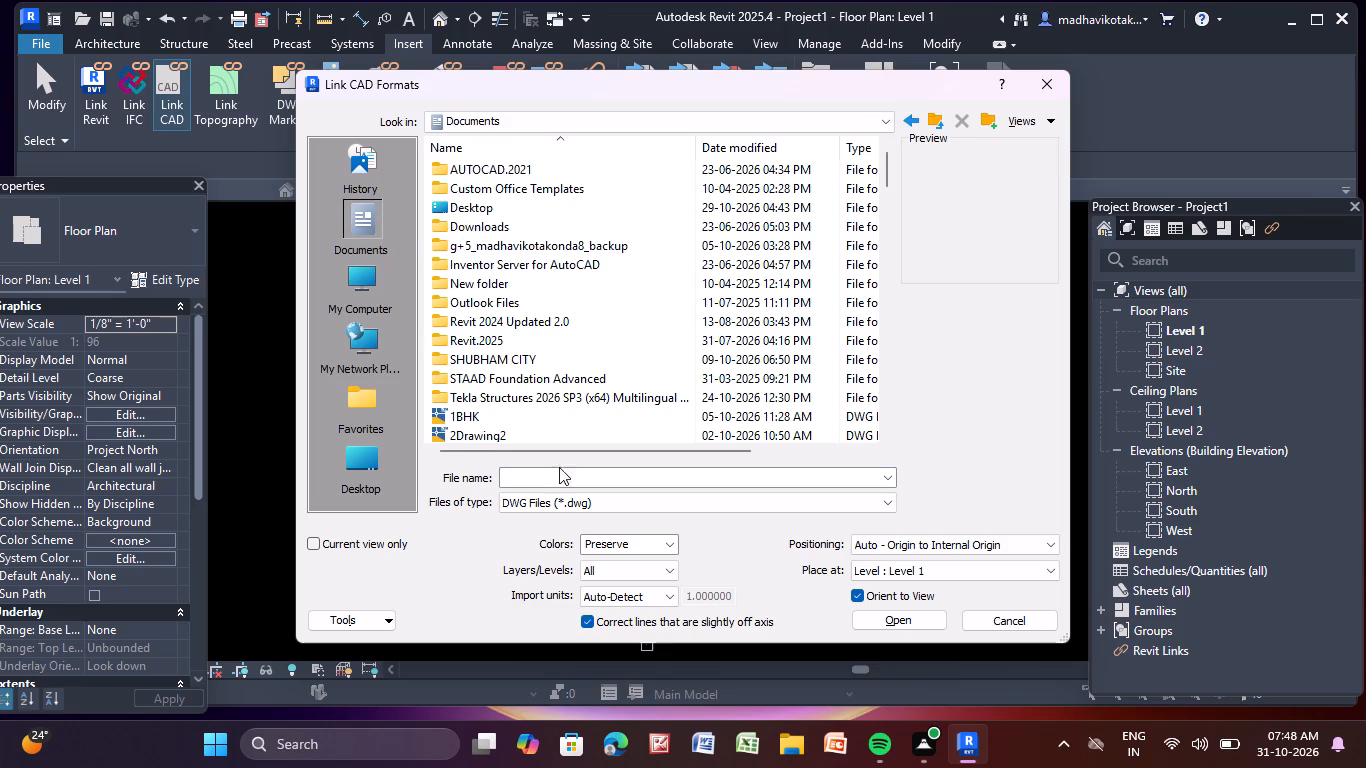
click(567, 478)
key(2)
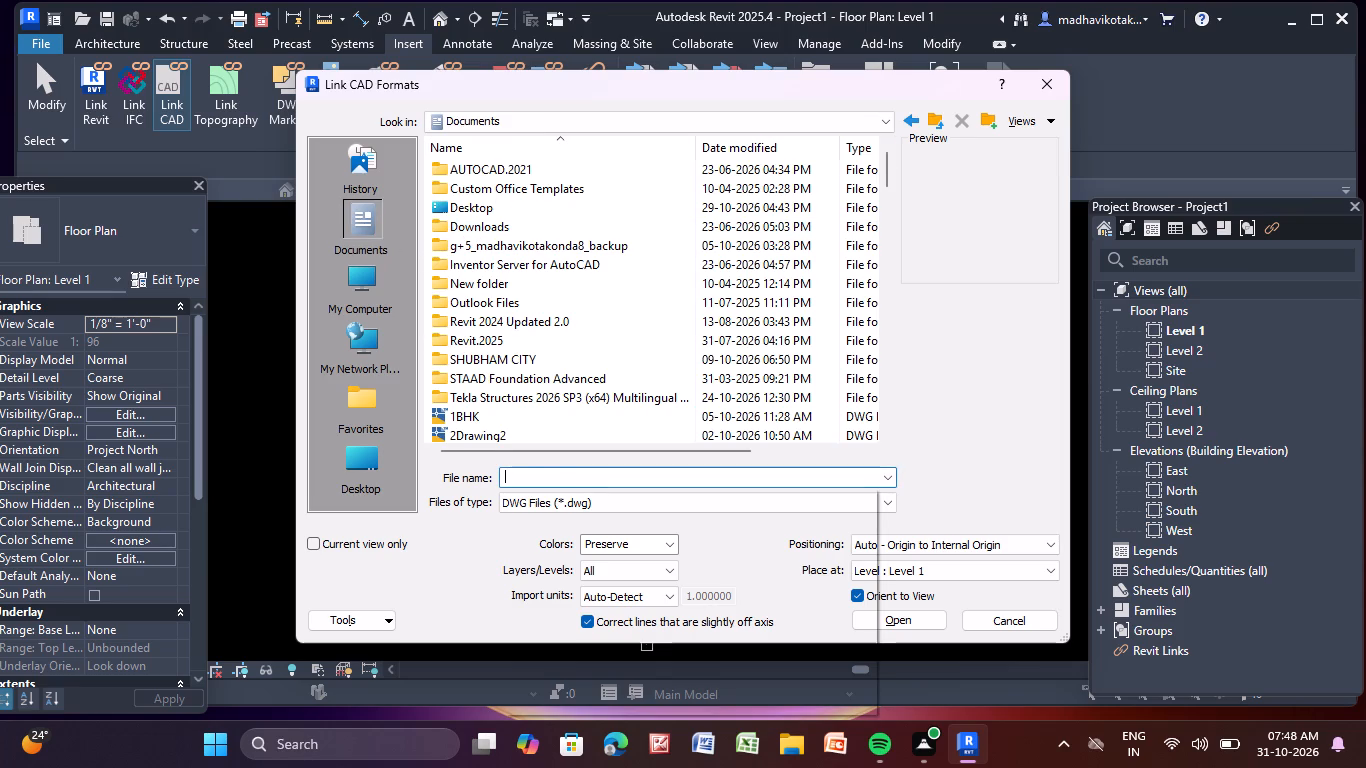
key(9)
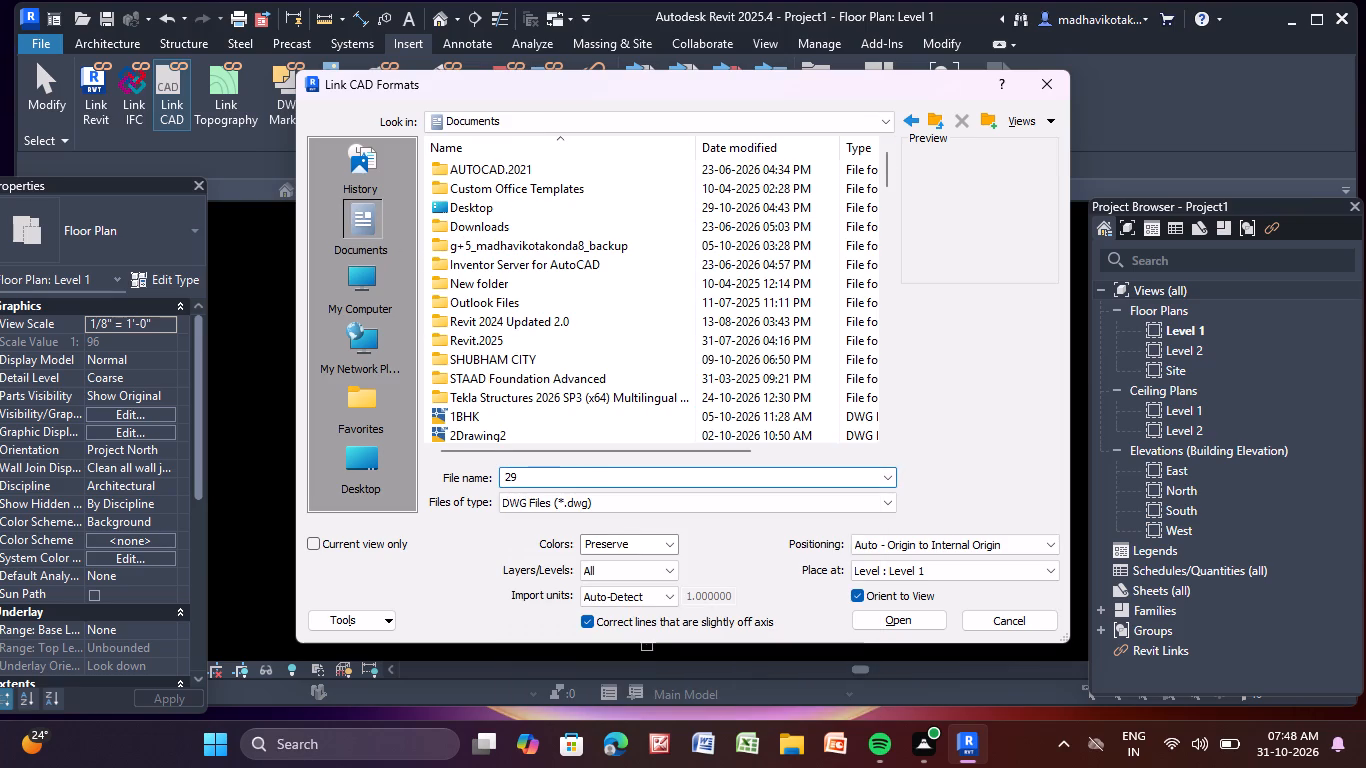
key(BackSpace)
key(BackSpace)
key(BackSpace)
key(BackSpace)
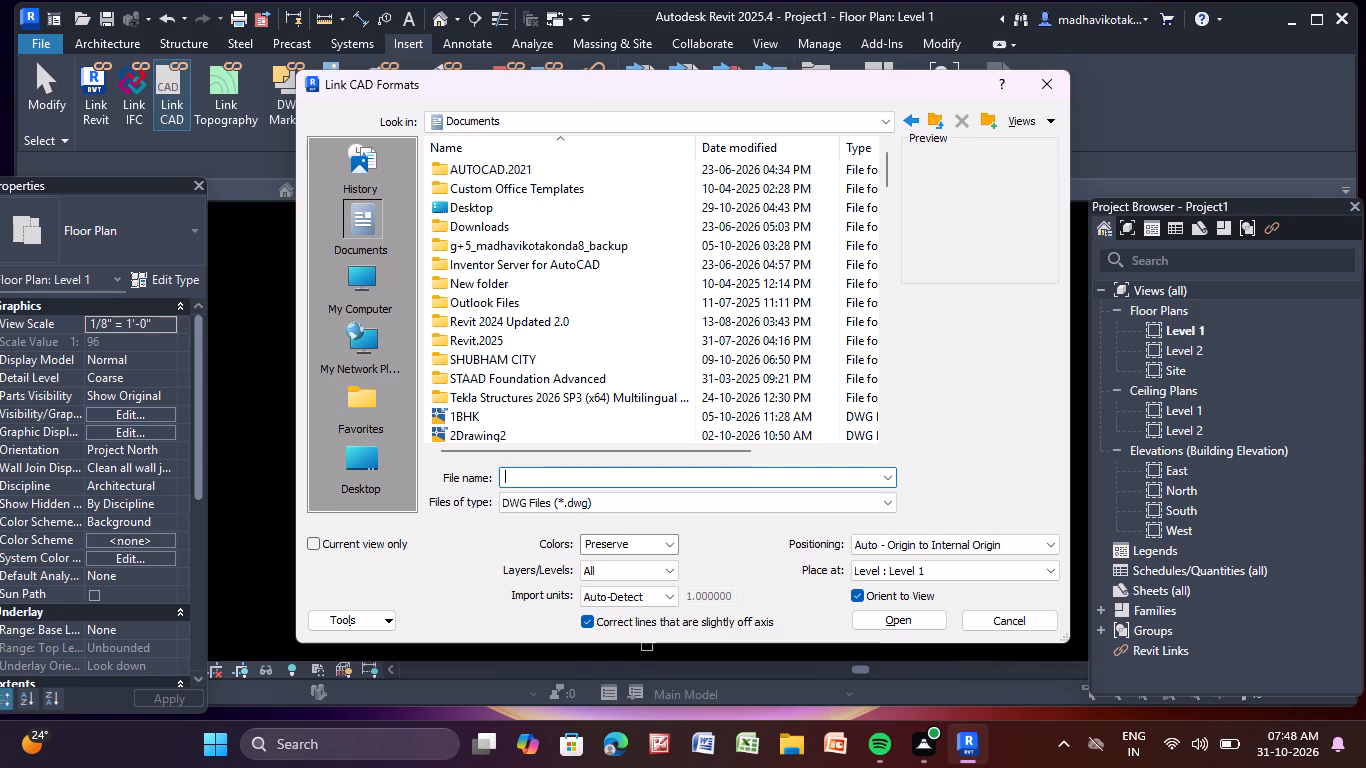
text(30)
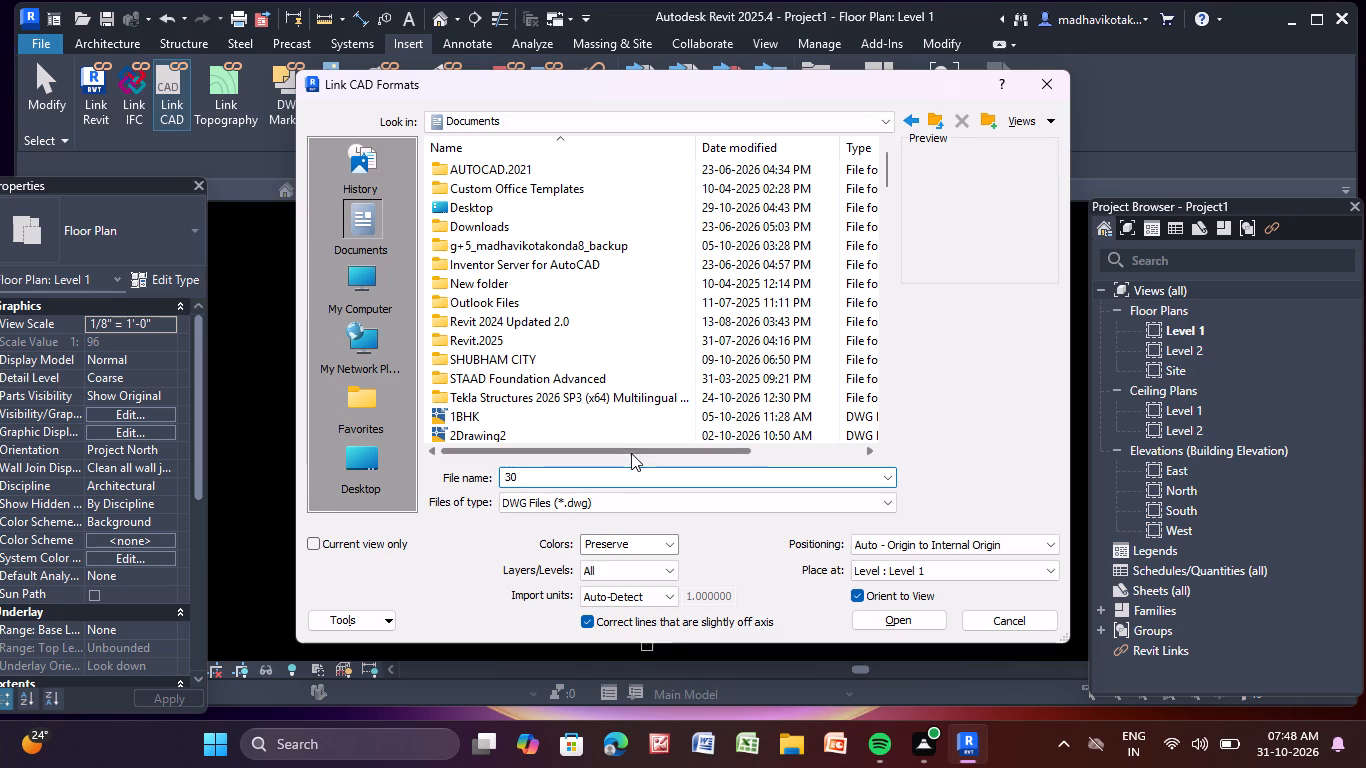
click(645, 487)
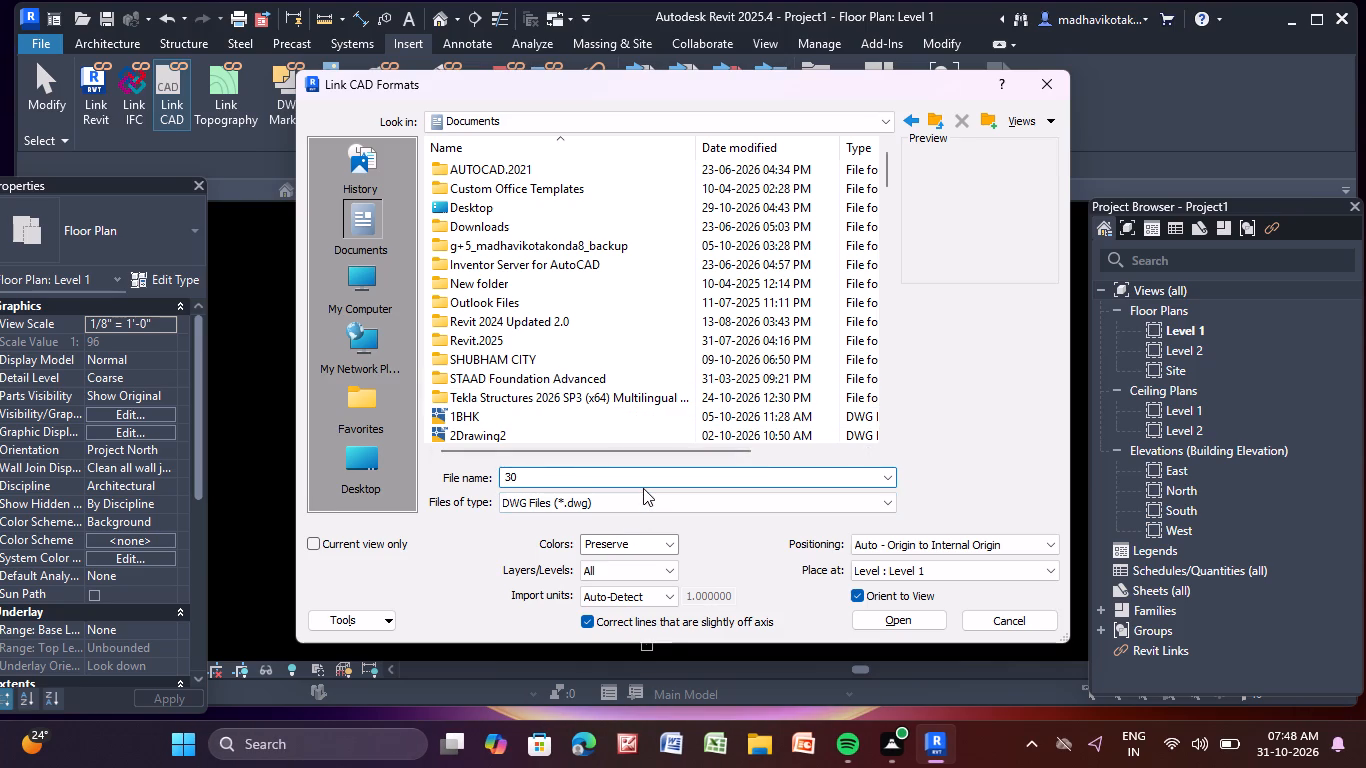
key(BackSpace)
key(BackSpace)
Link the drawing 30-10-26.dwg into the Level 1 plan with Auto - Center to Center positioning.
scroll(747, 266, down, 5)
scroll(659, 311, down, 6)
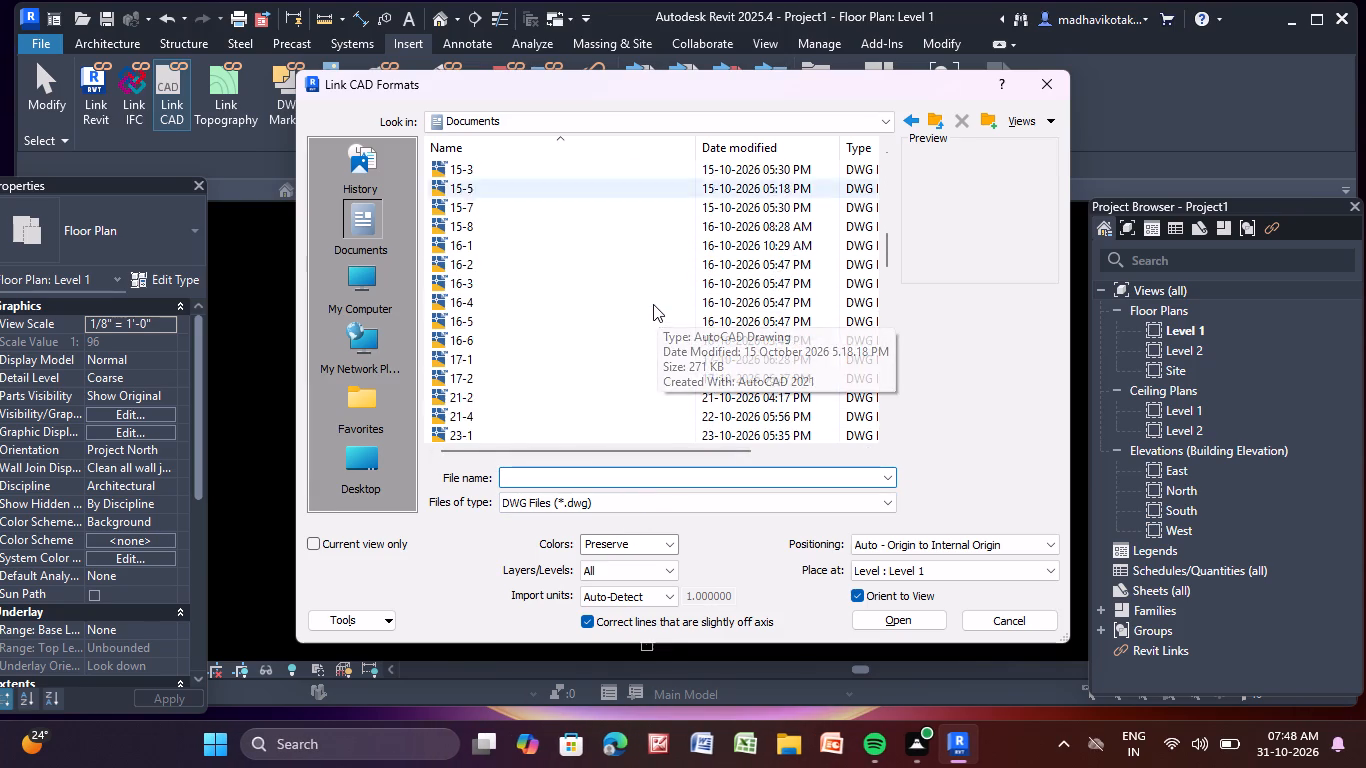
scroll(653, 304, down, 7)
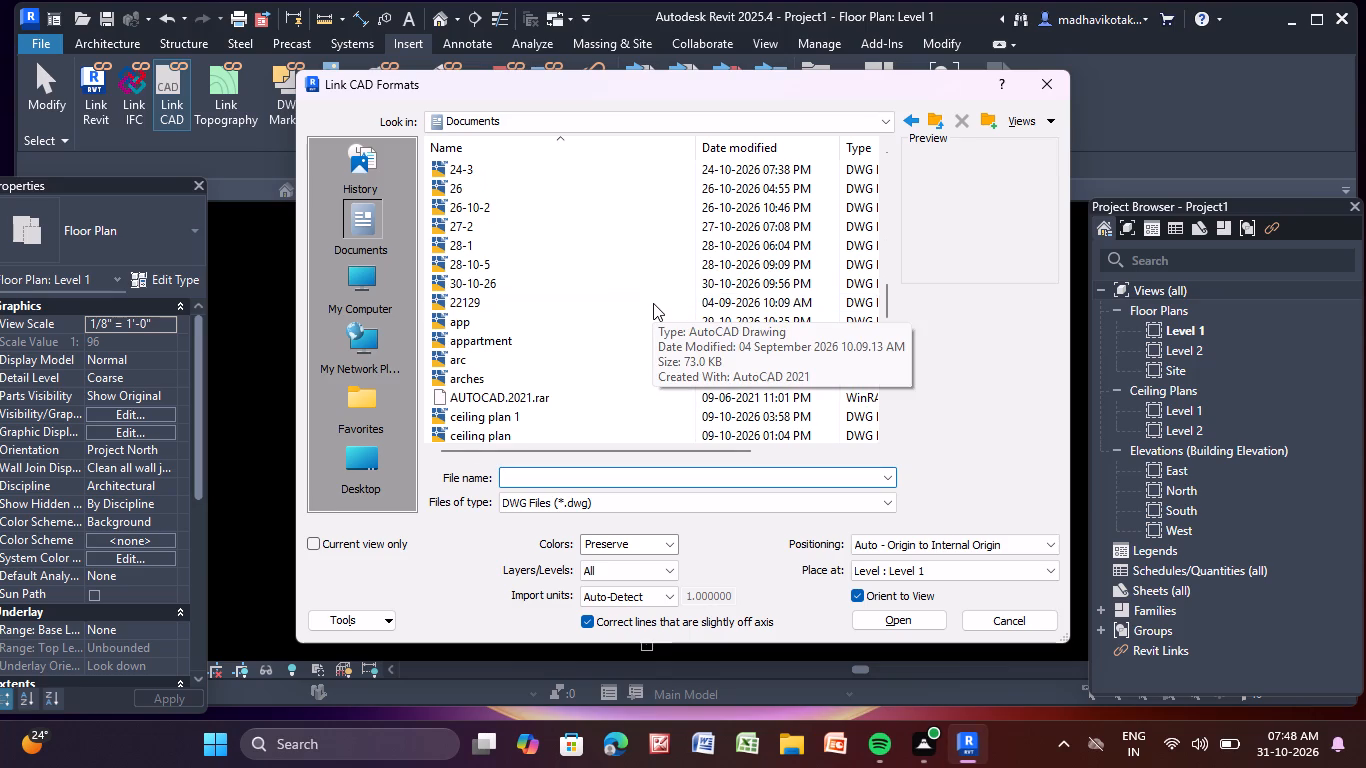
click(519, 281)
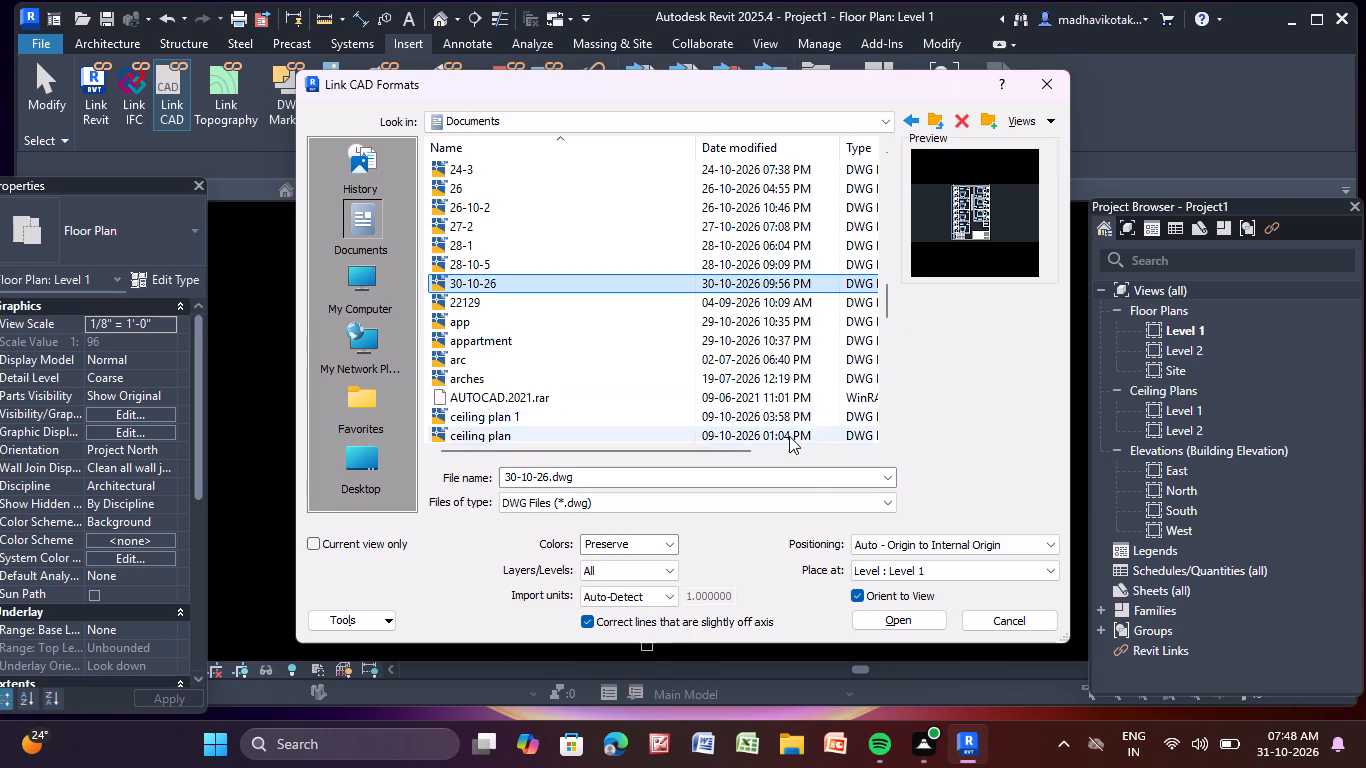
click(937, 549)
click(937, 564)
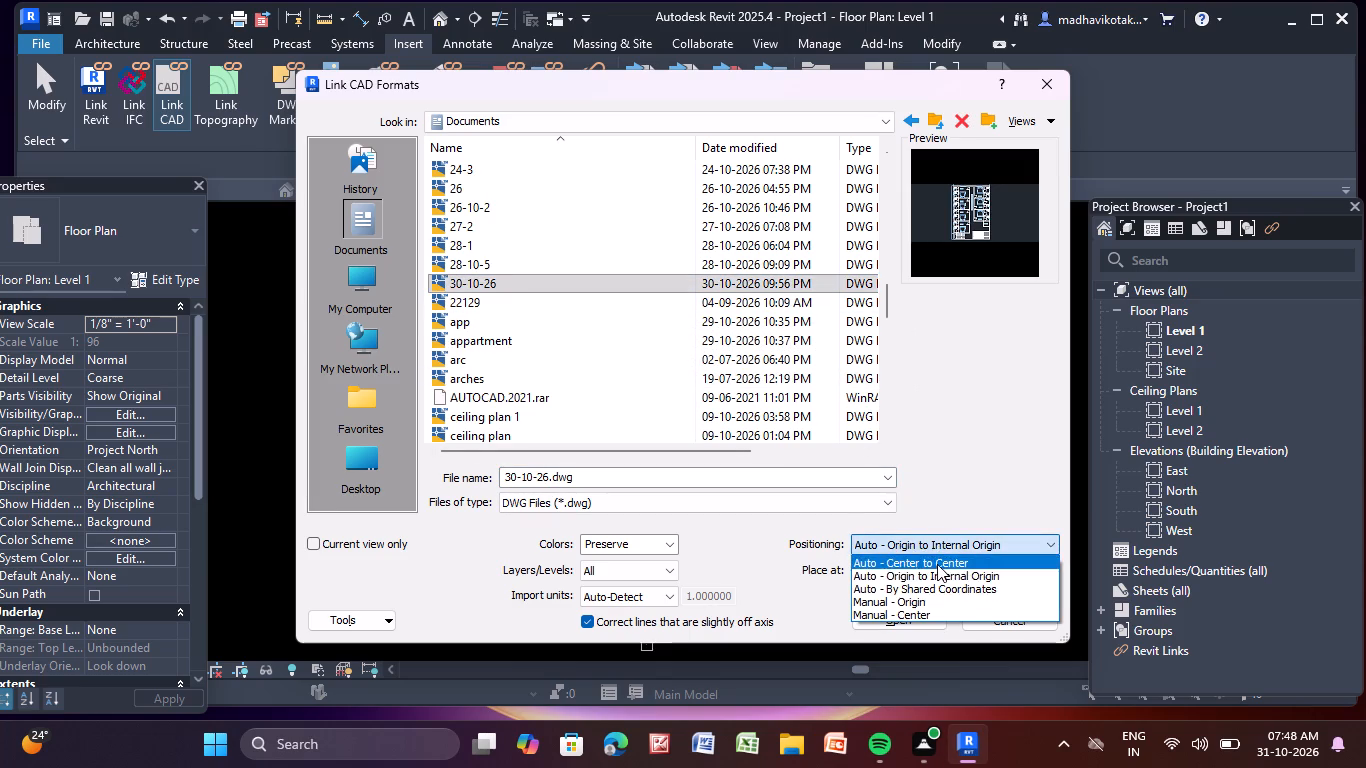
click(922, 615)
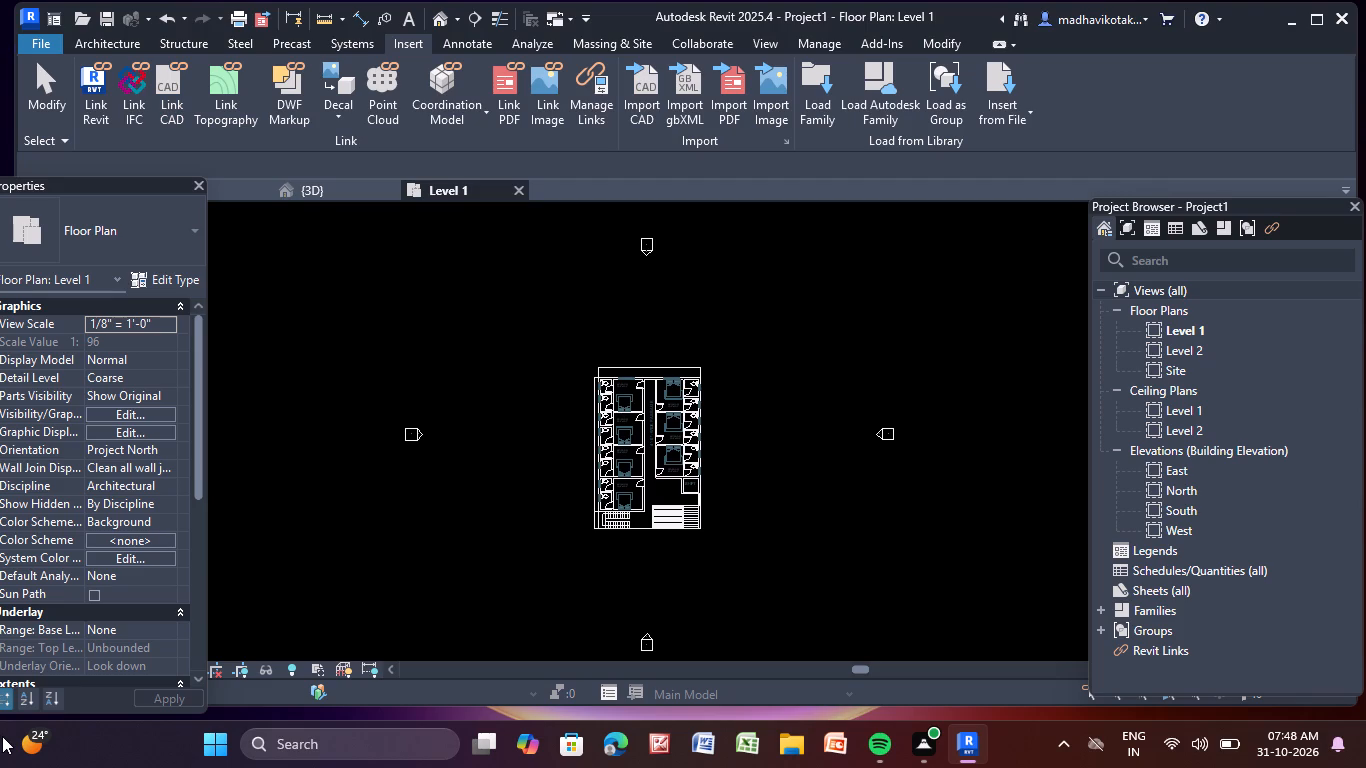
Start the Wall command and duplicate the Generic - 8" basic wall type as Generic -9".
scroll(20, 750, down, 1)
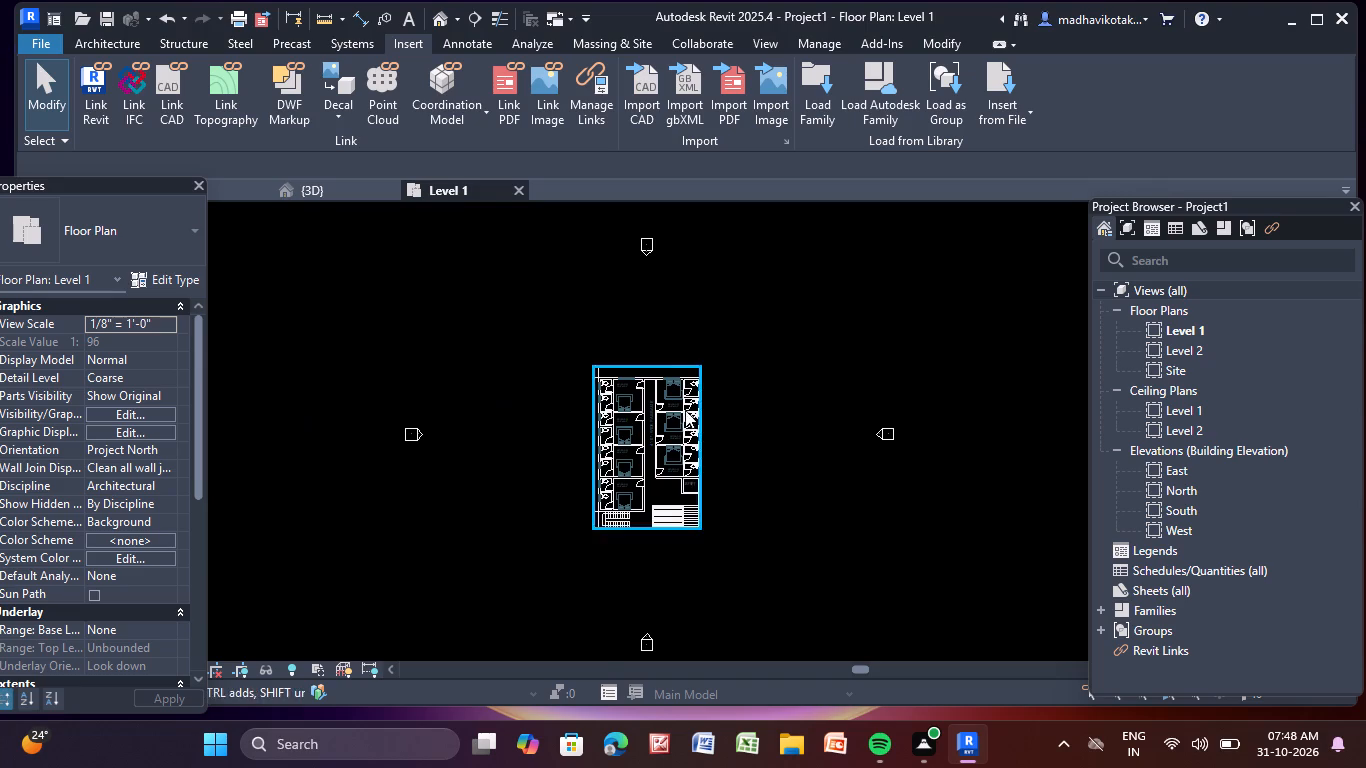
scroll(685, 410, up, 6)
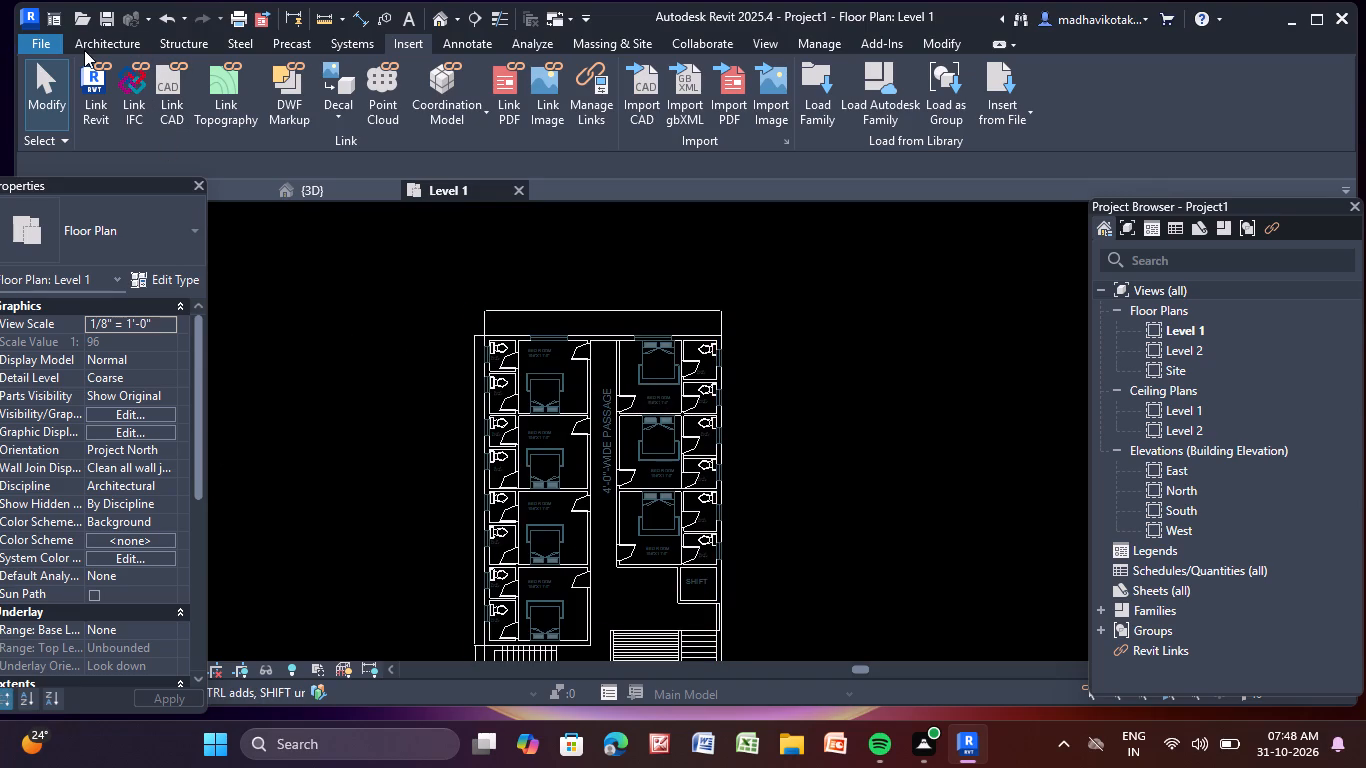
scroll(87, 46, up, 1)
click(86, 45)
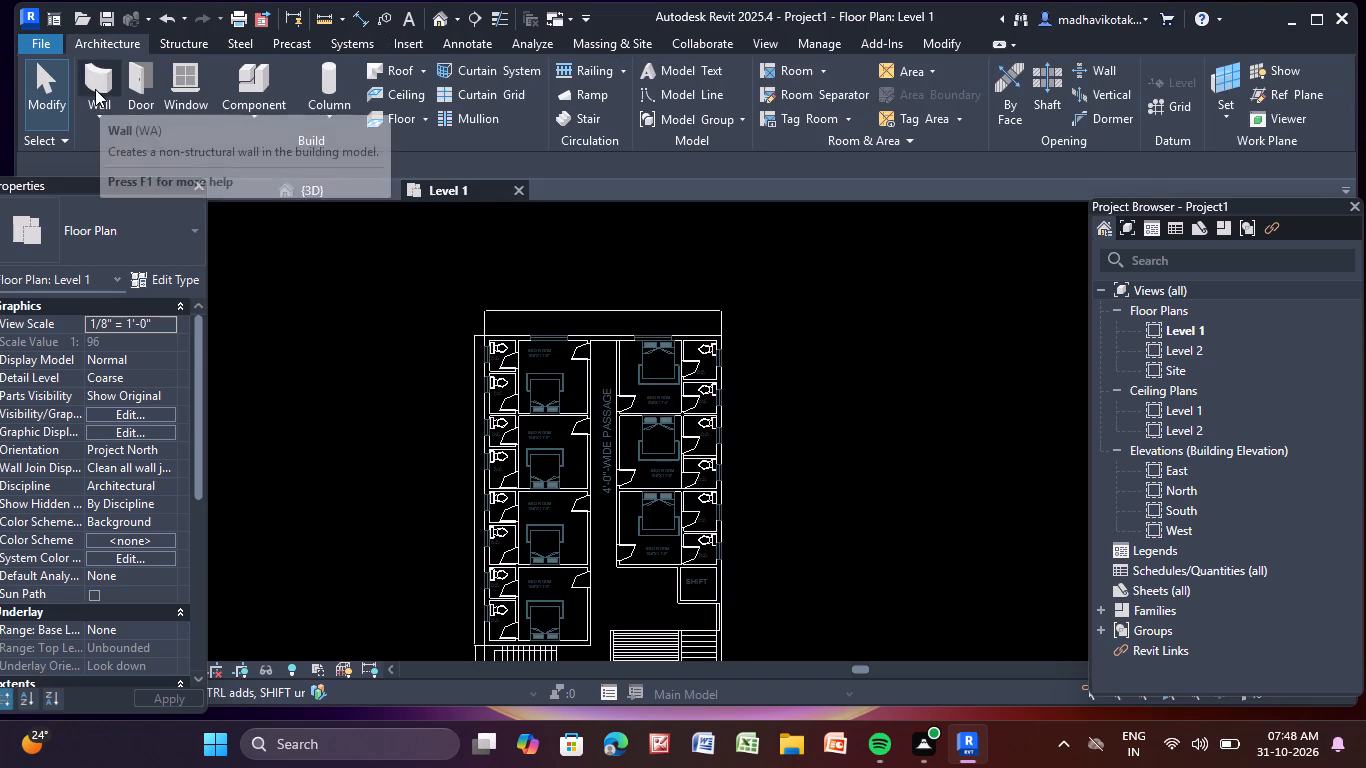
click(99, 87)
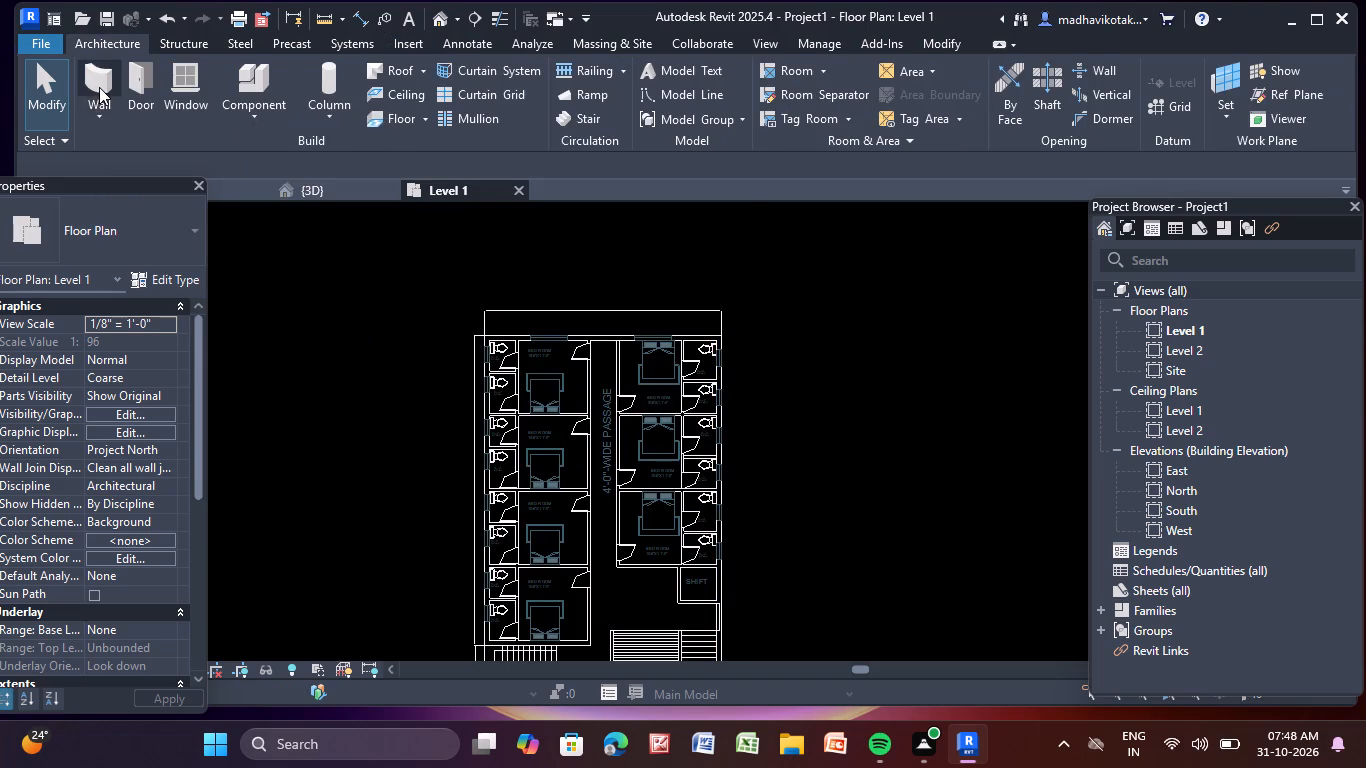
click(154, 278)
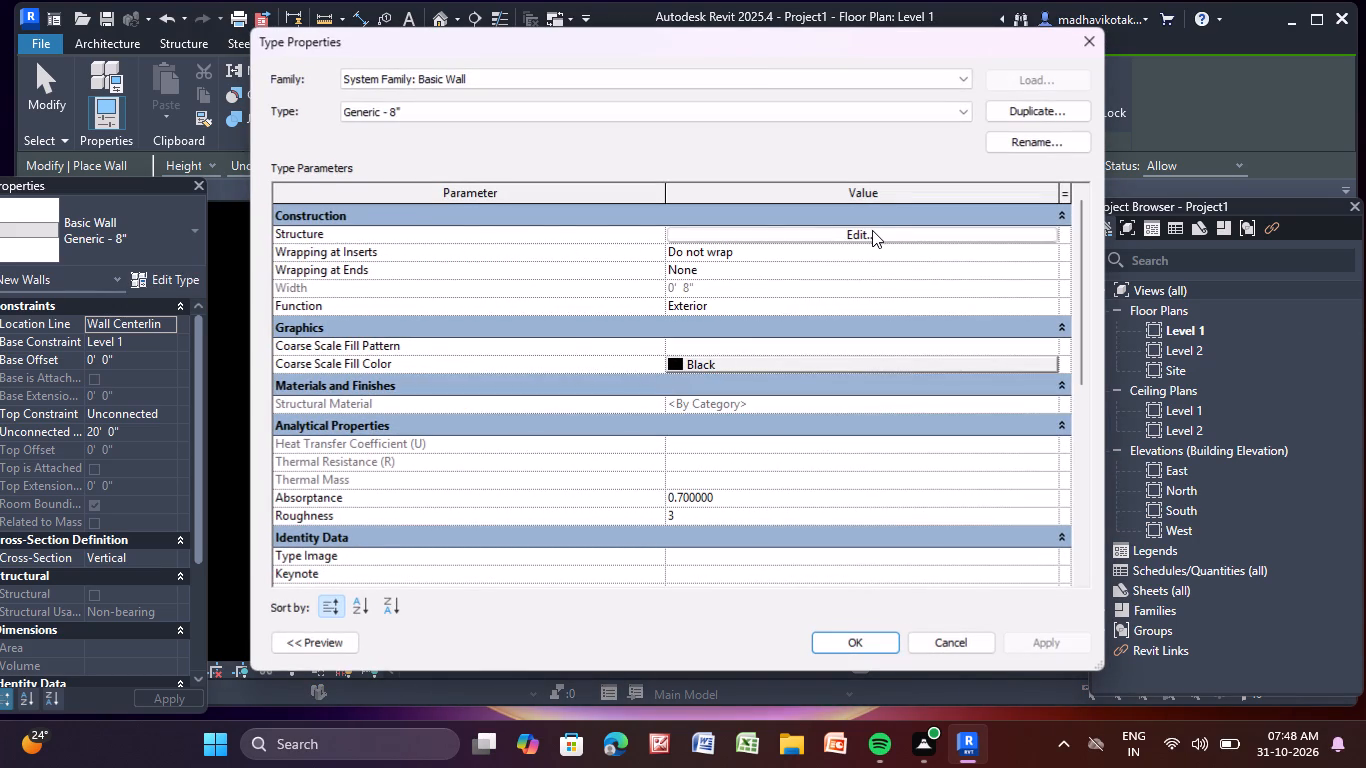
click(1036, 102)
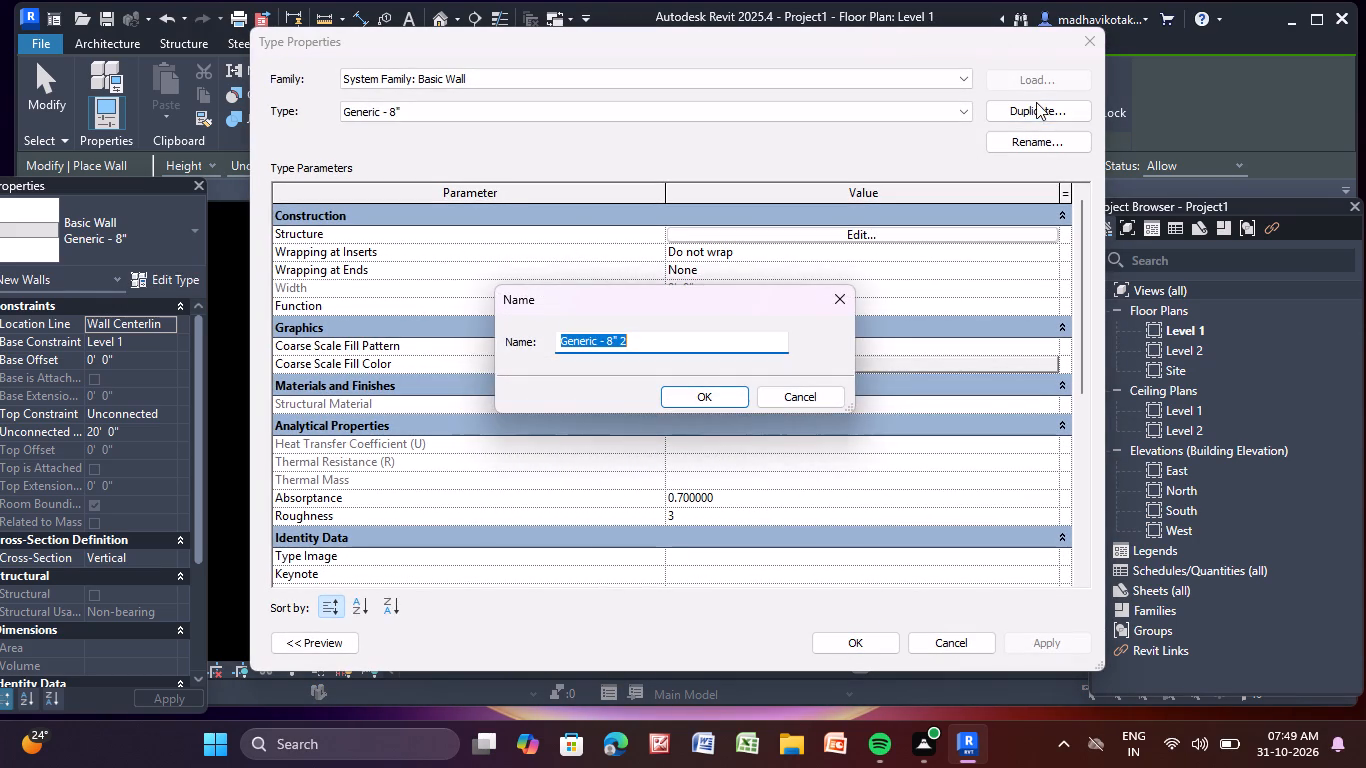
click(663, 345)
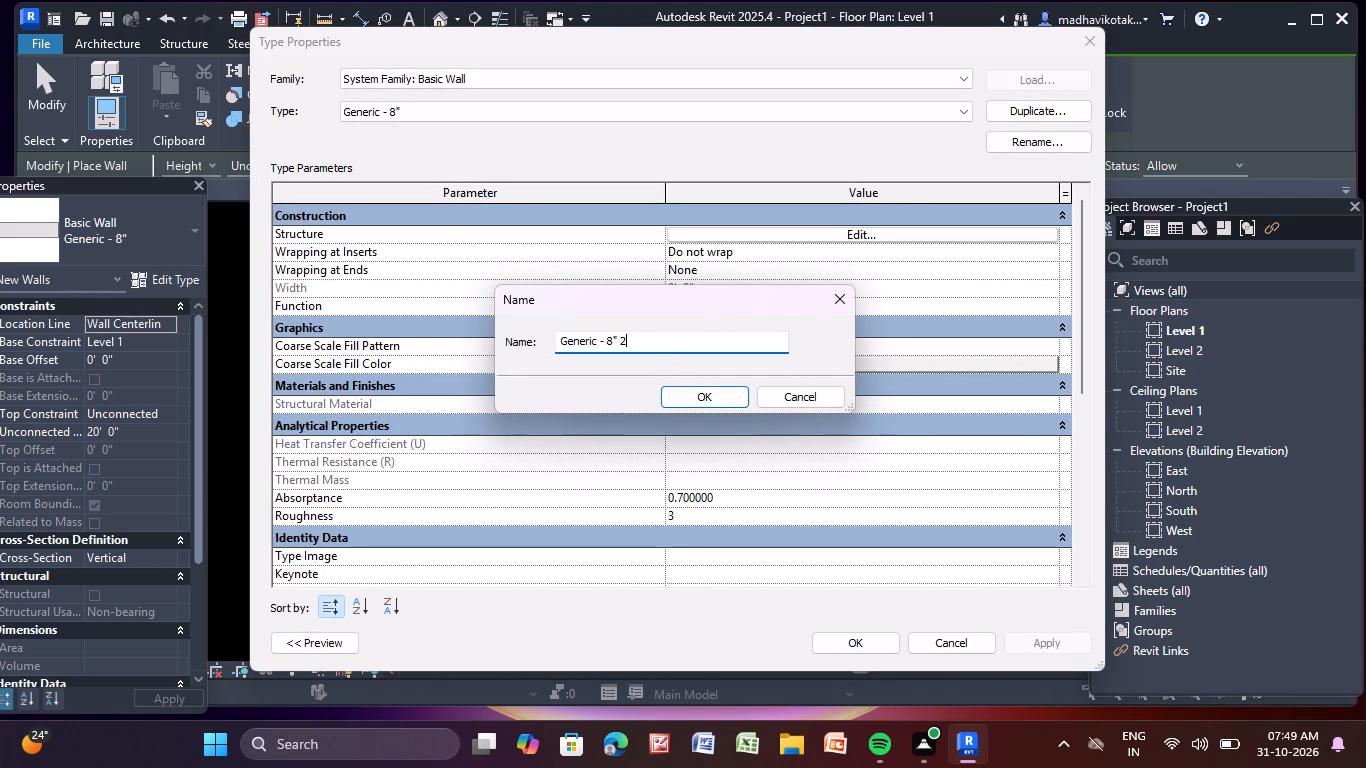
key(BackSpace)
key(BackSpace)
key(BackSpace)
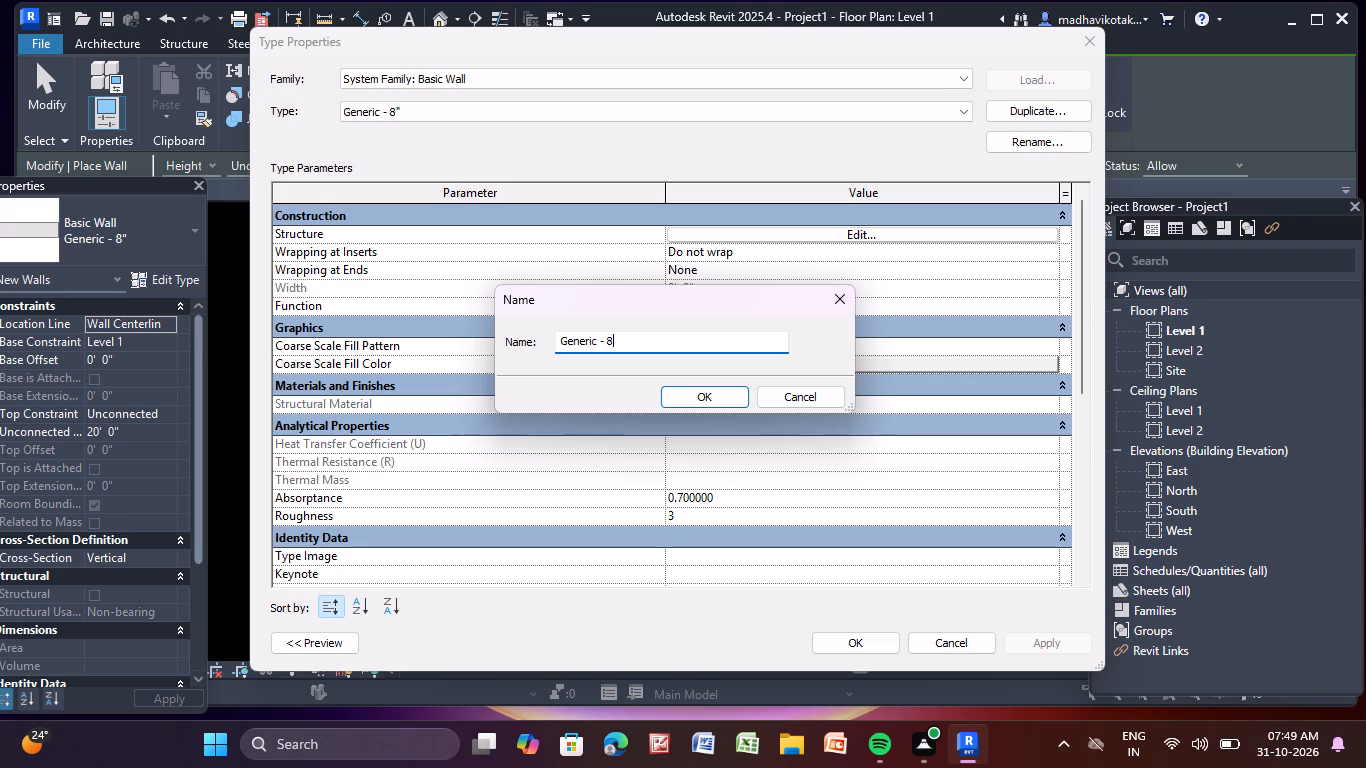
key(BackSpace)
key(BackSpace)
key(9)
key(shift+quotedbl)
key(Return)
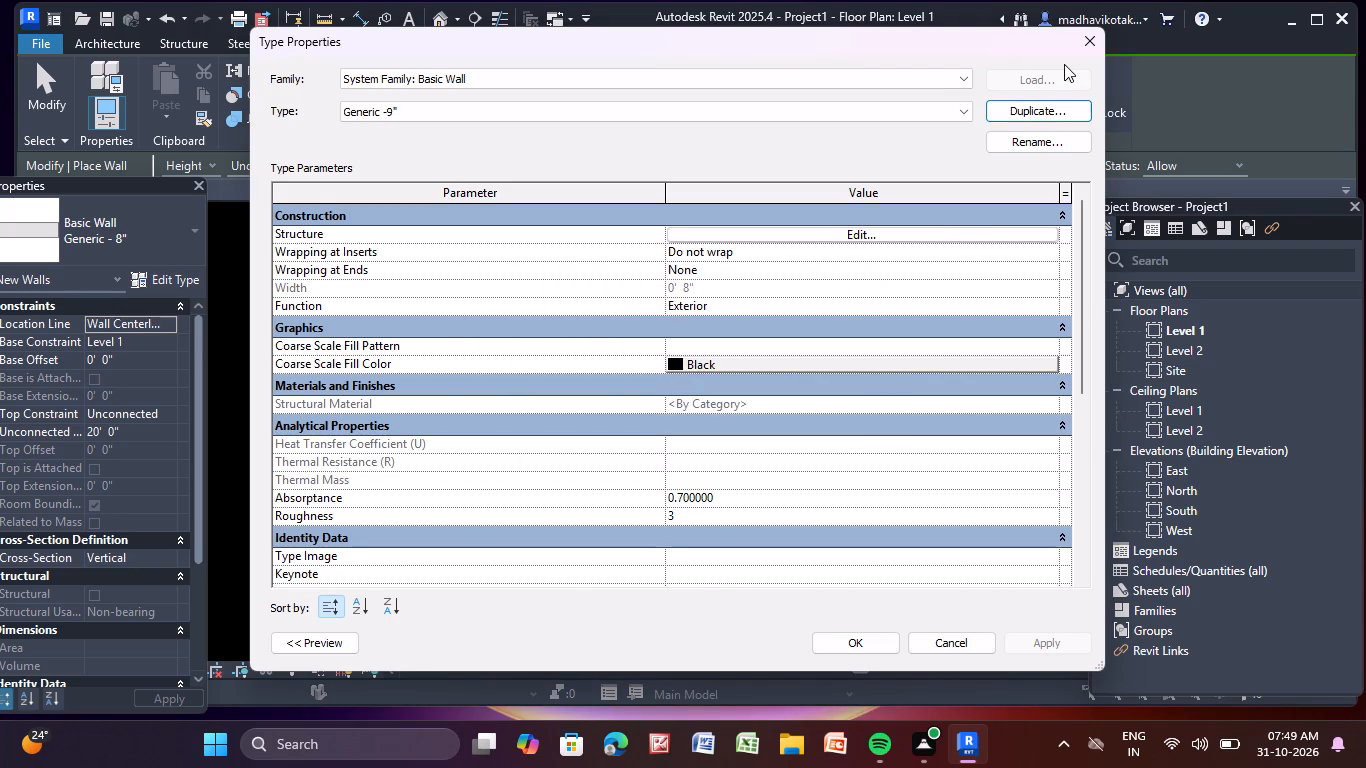
Duplicate the Generic -9" wall type under the name 9" w.
click(1045, 109)
click(666, 332)
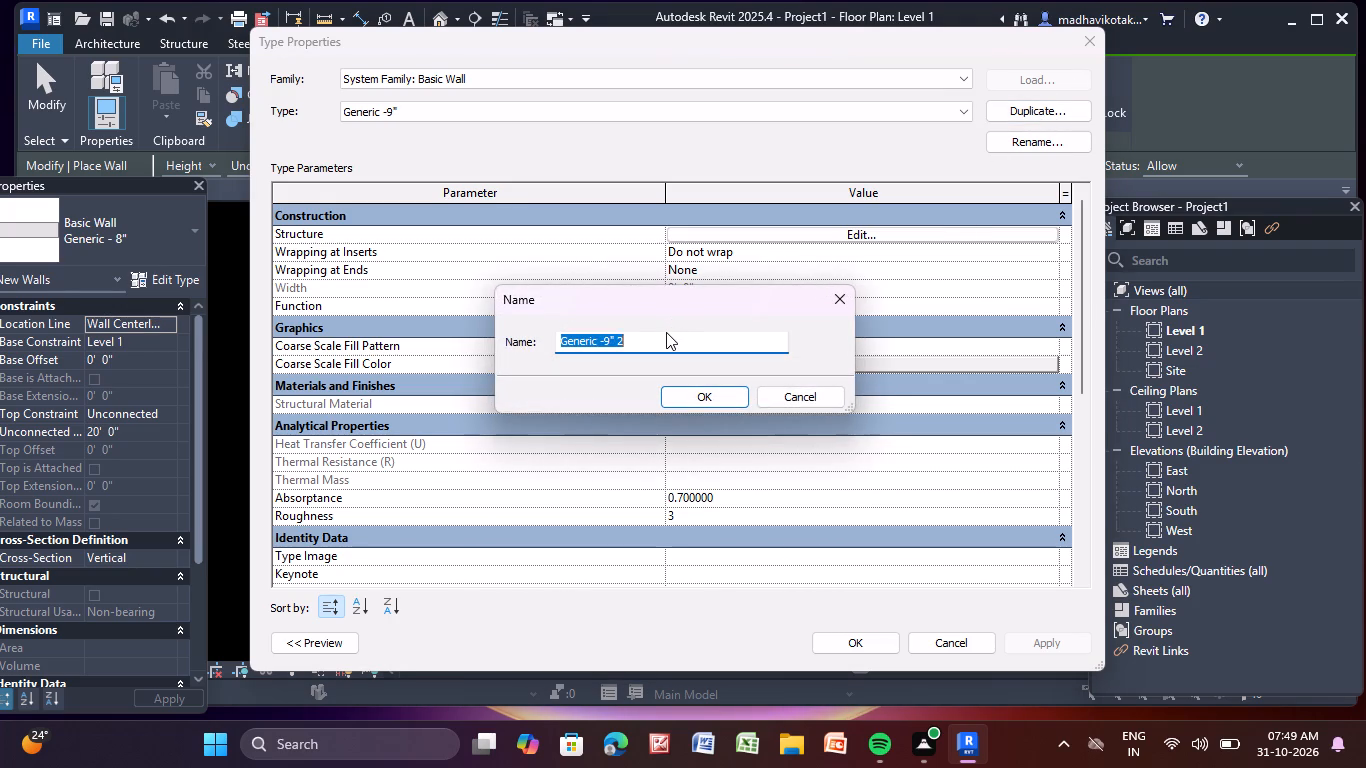
key(BackSpace)
key(9)
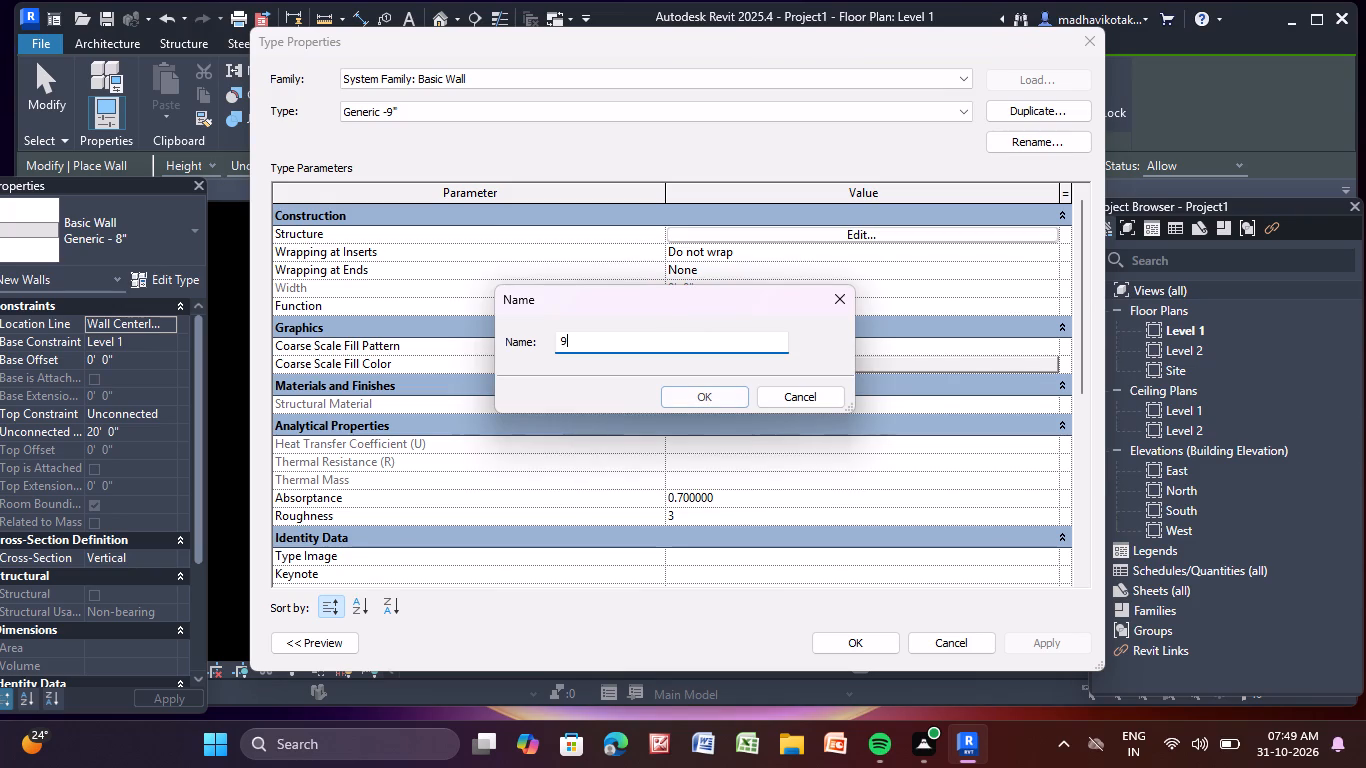
text(" w)
click(683, 402)
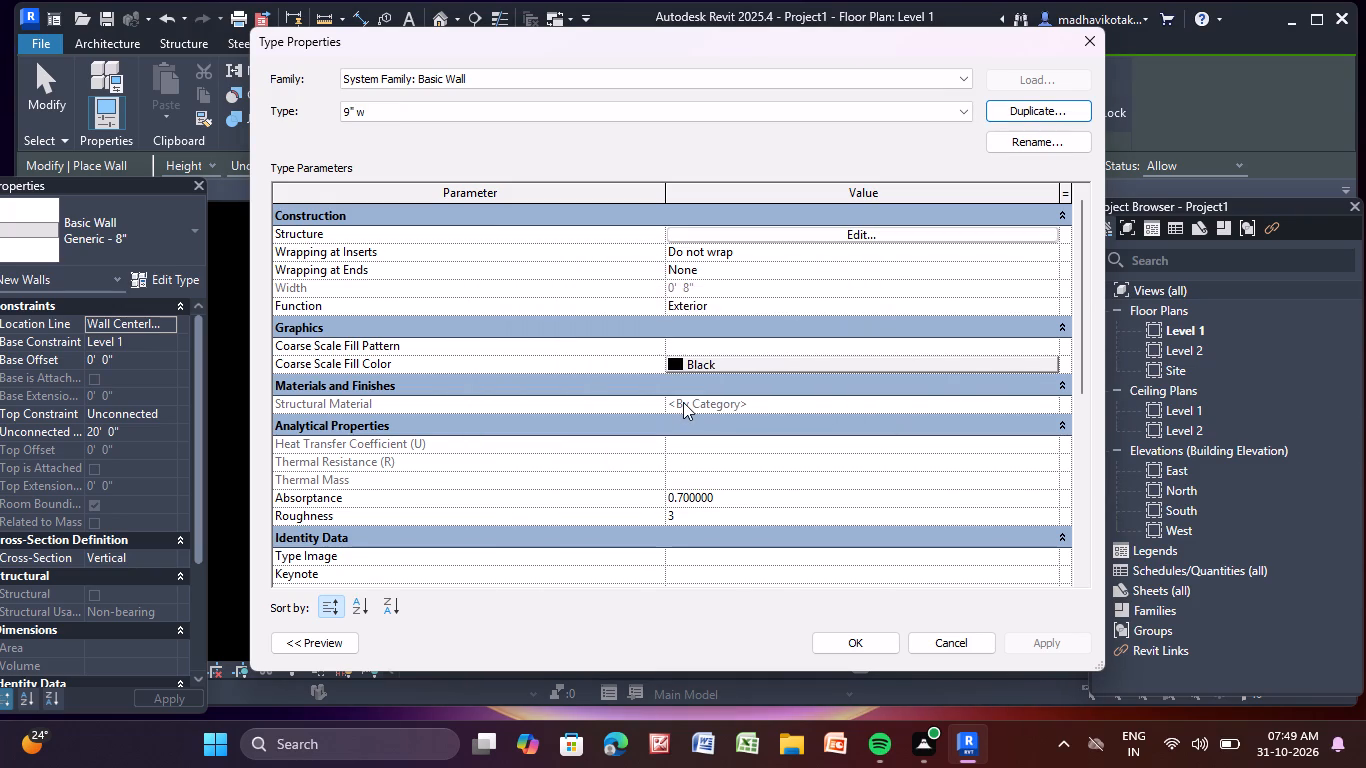
Duplicate the 9" w wall type under the name 4.5".
click(1019, 116)
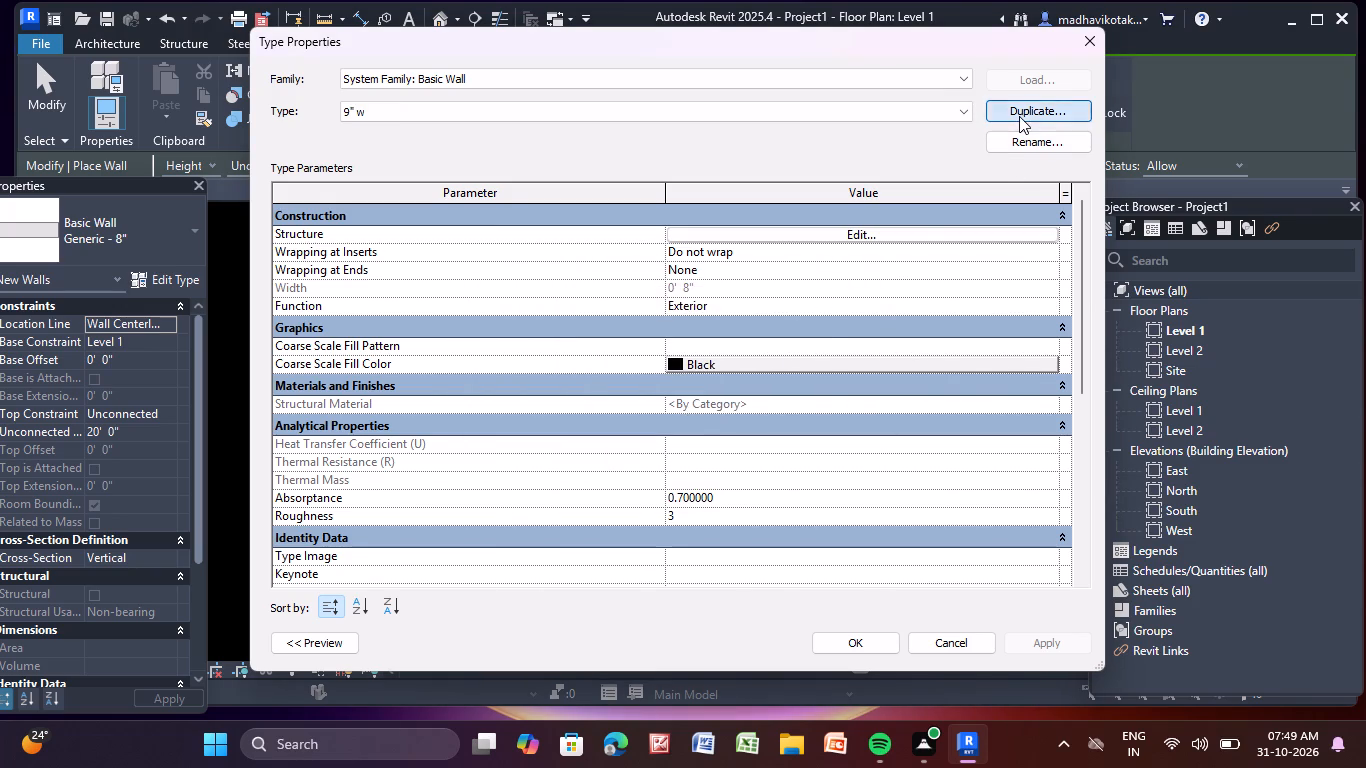
click(662, 328)
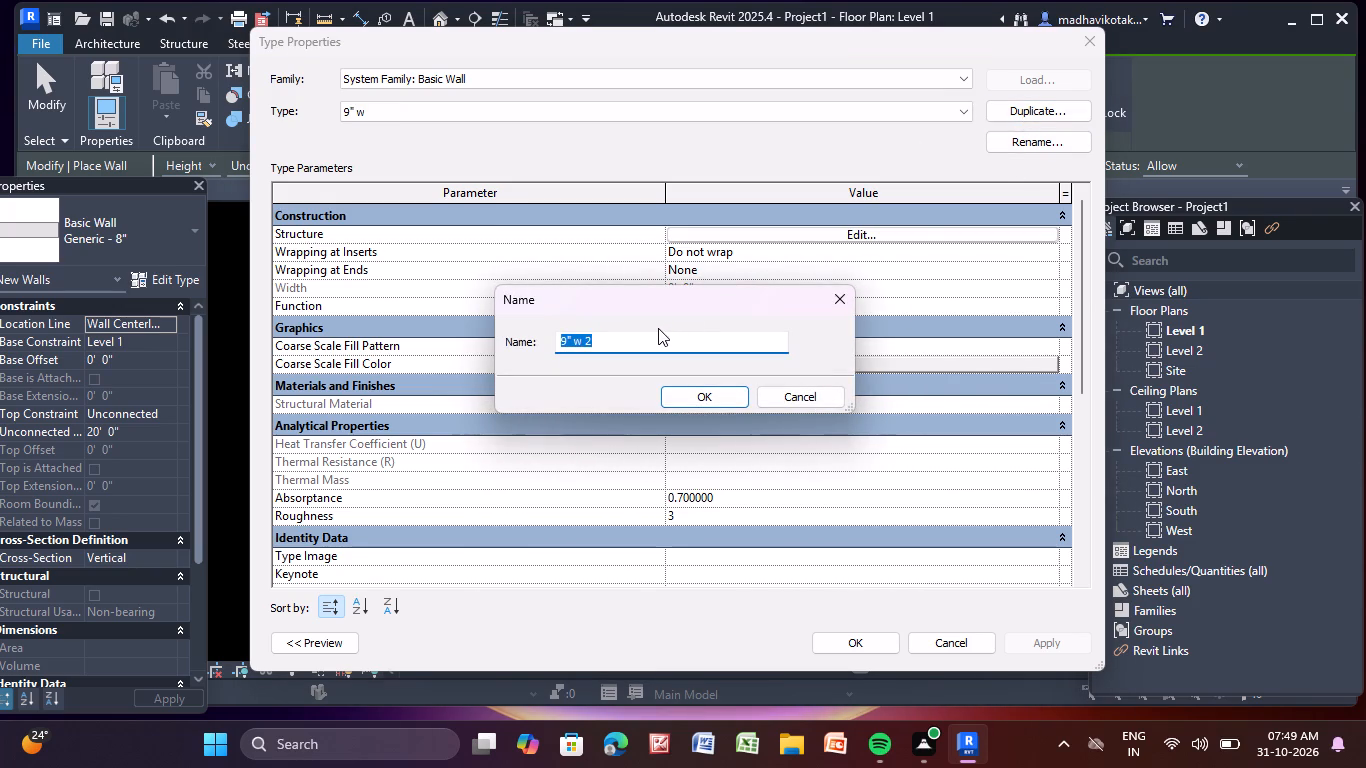
key(BackSpace)
key(BackSpace)
text(4.5)
key(shift+quotedbl)
key(Return)
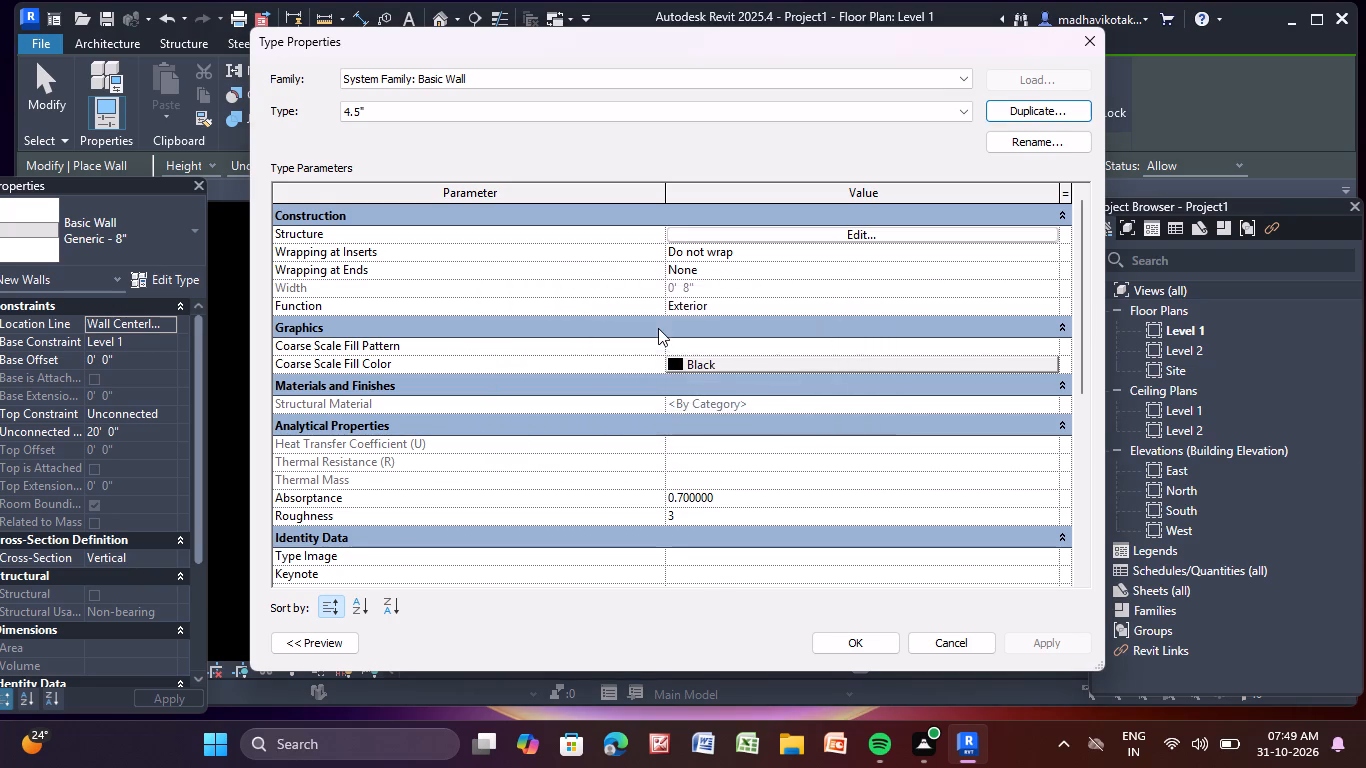
Duplicate the 4.5" wall type under the name 4.5" p and apply the type properties.
click(1024, 104)
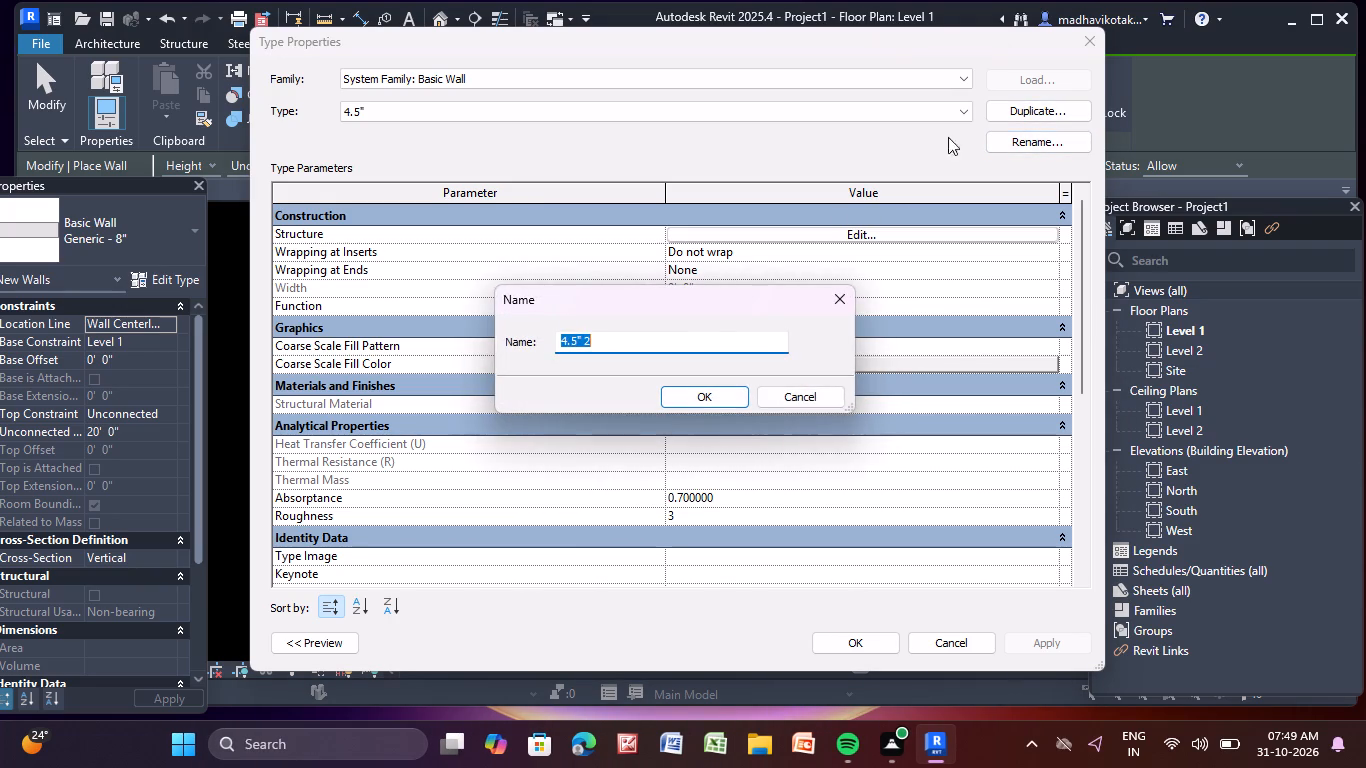
click(610, 346)
key(BackSpace)
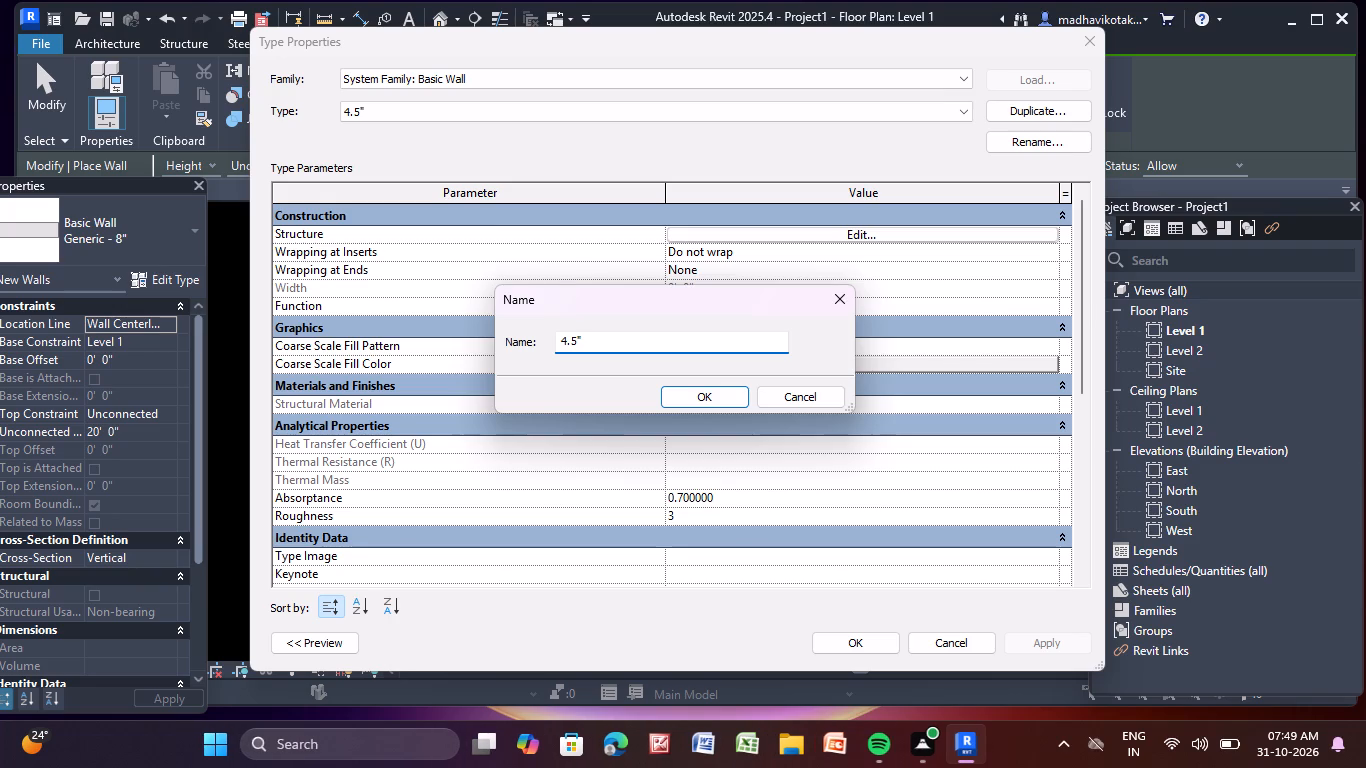
key(p)
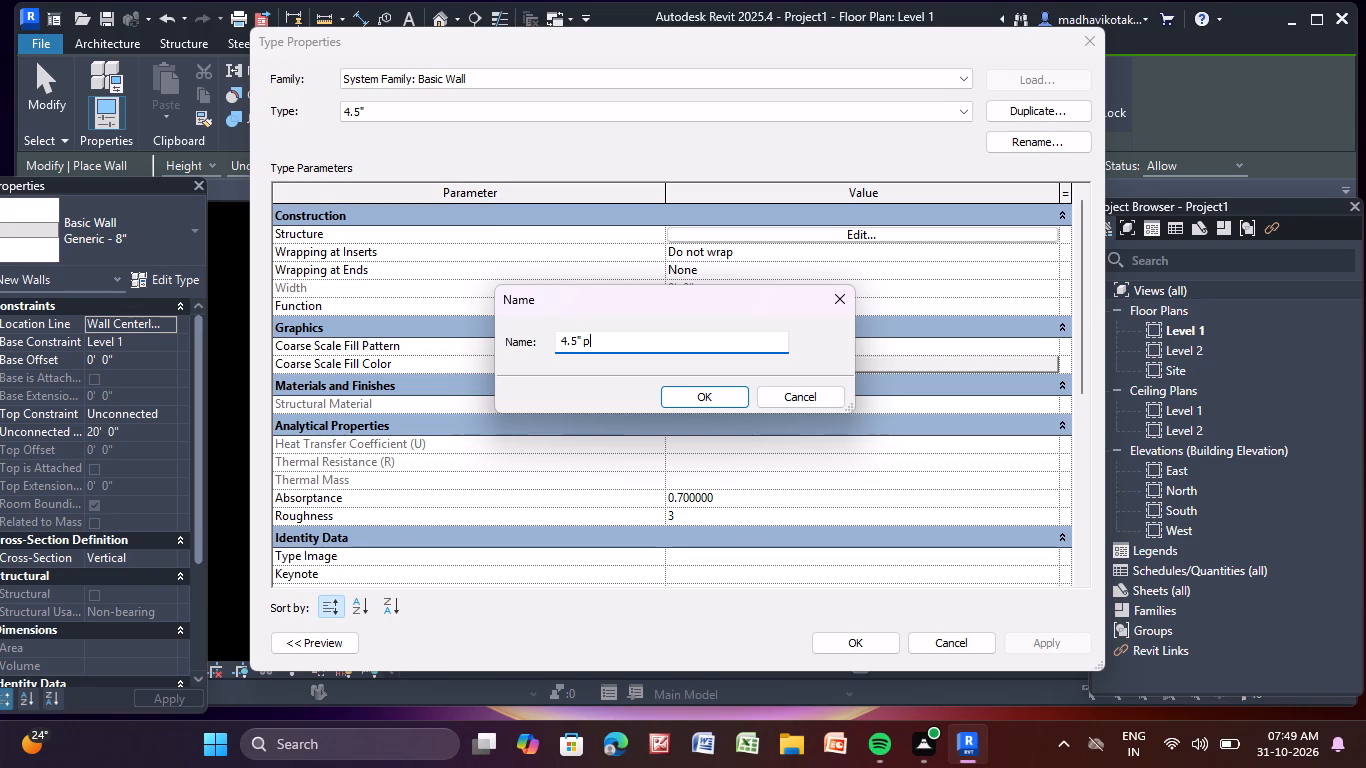
key(Return)
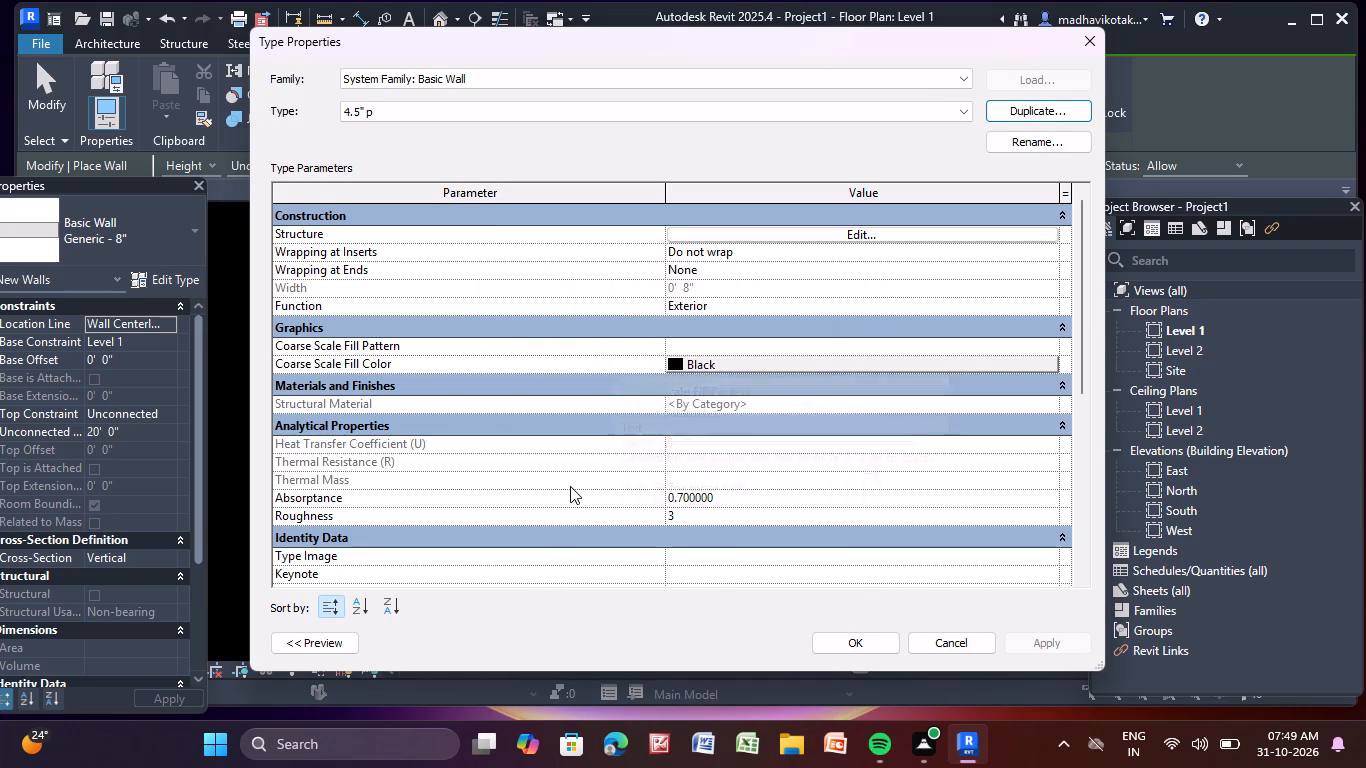
click(855, 642)
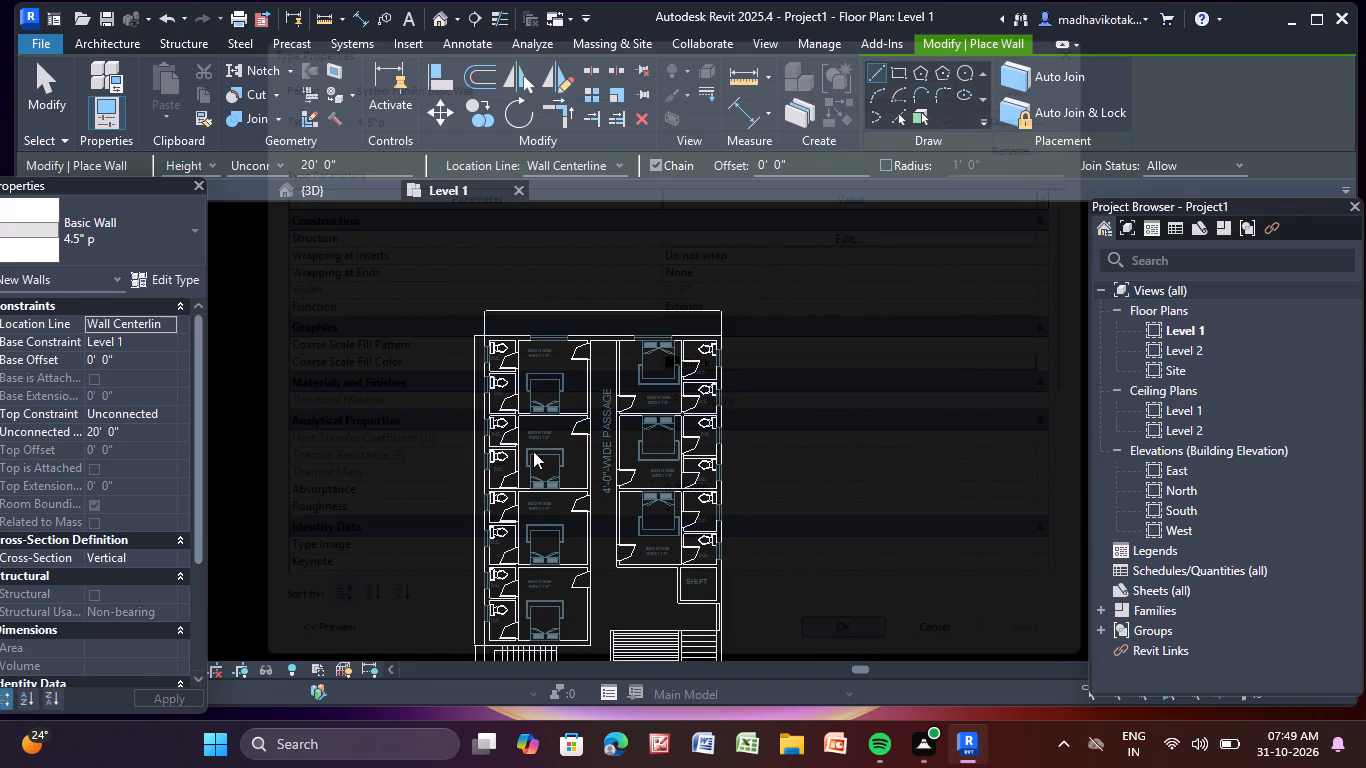
Draw a 9" w wall along the plan's full top outer edge, from its left corner to its right corner.
scroll(534, 451, up, 1)
middle_drag(536, 448, 511, 393)
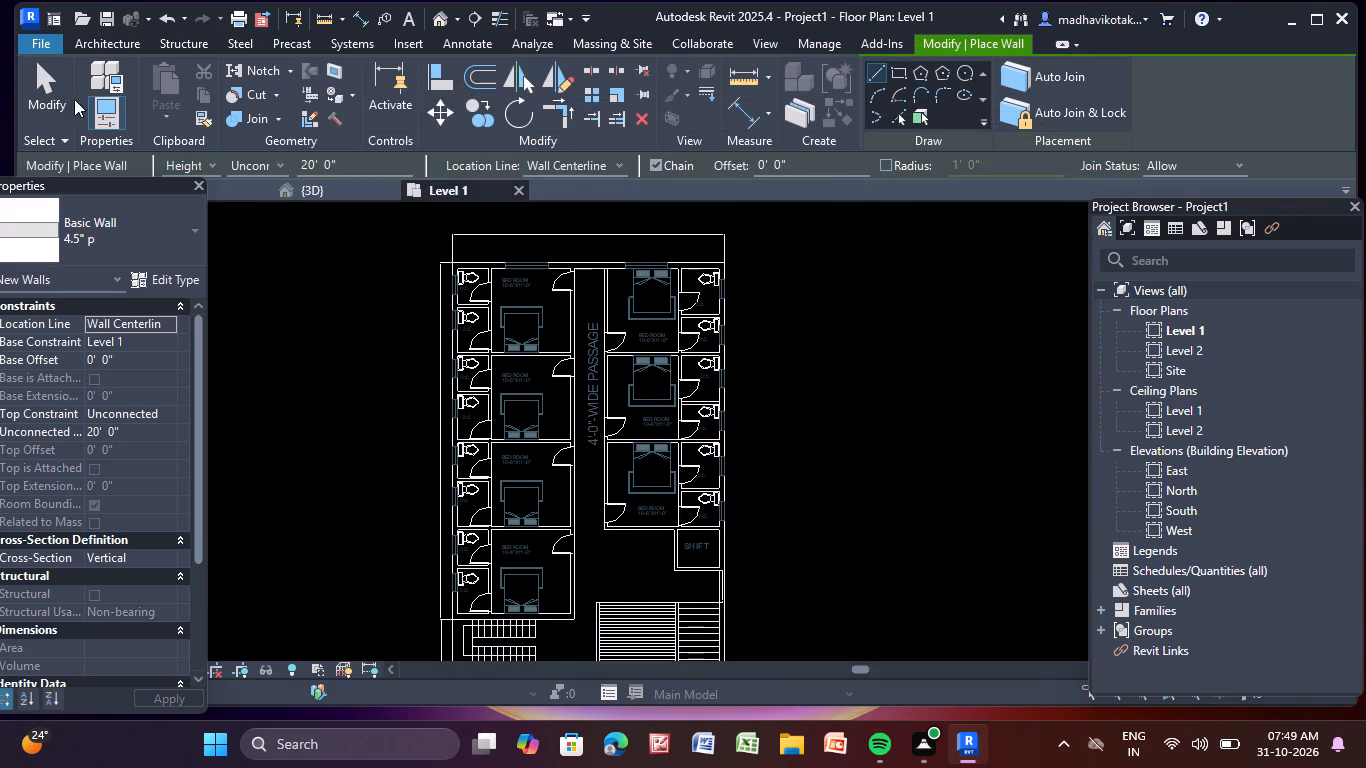
click(190, 235)
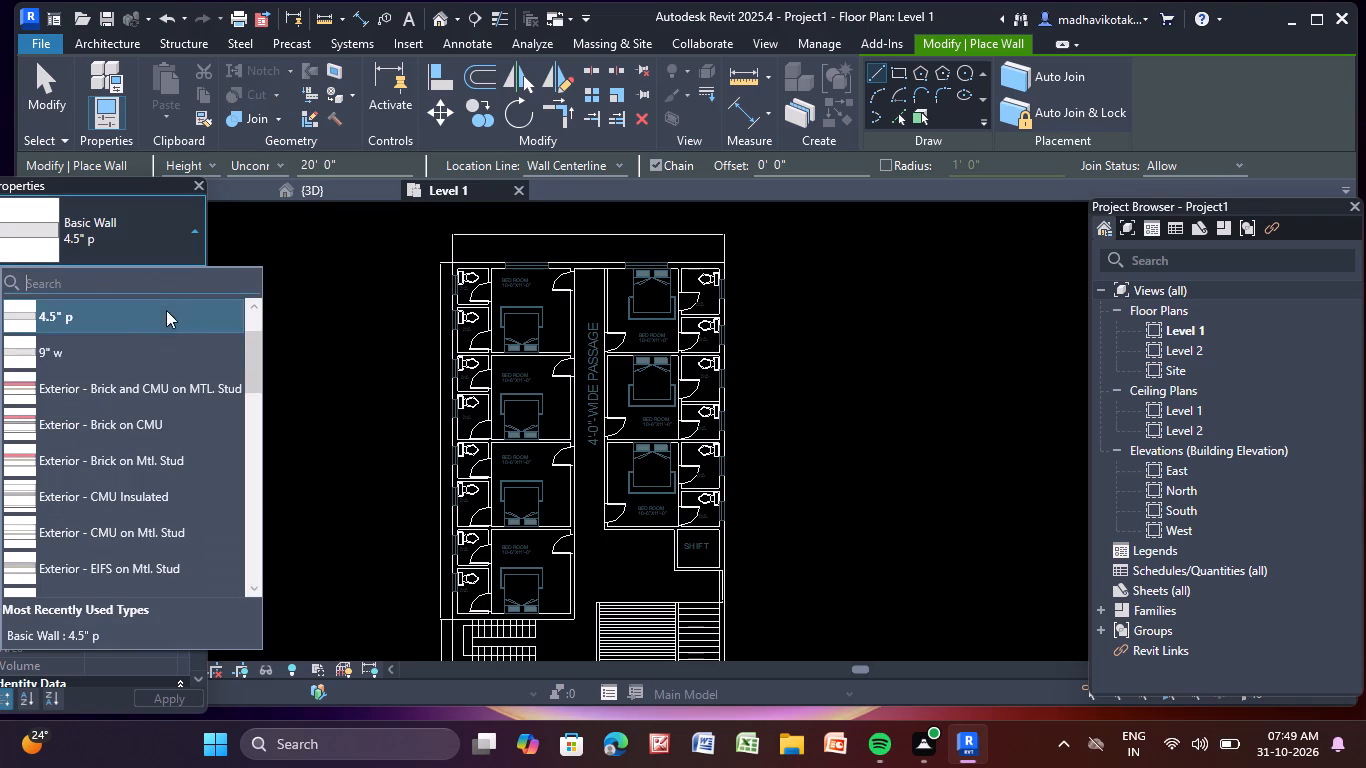
click(135, 364)
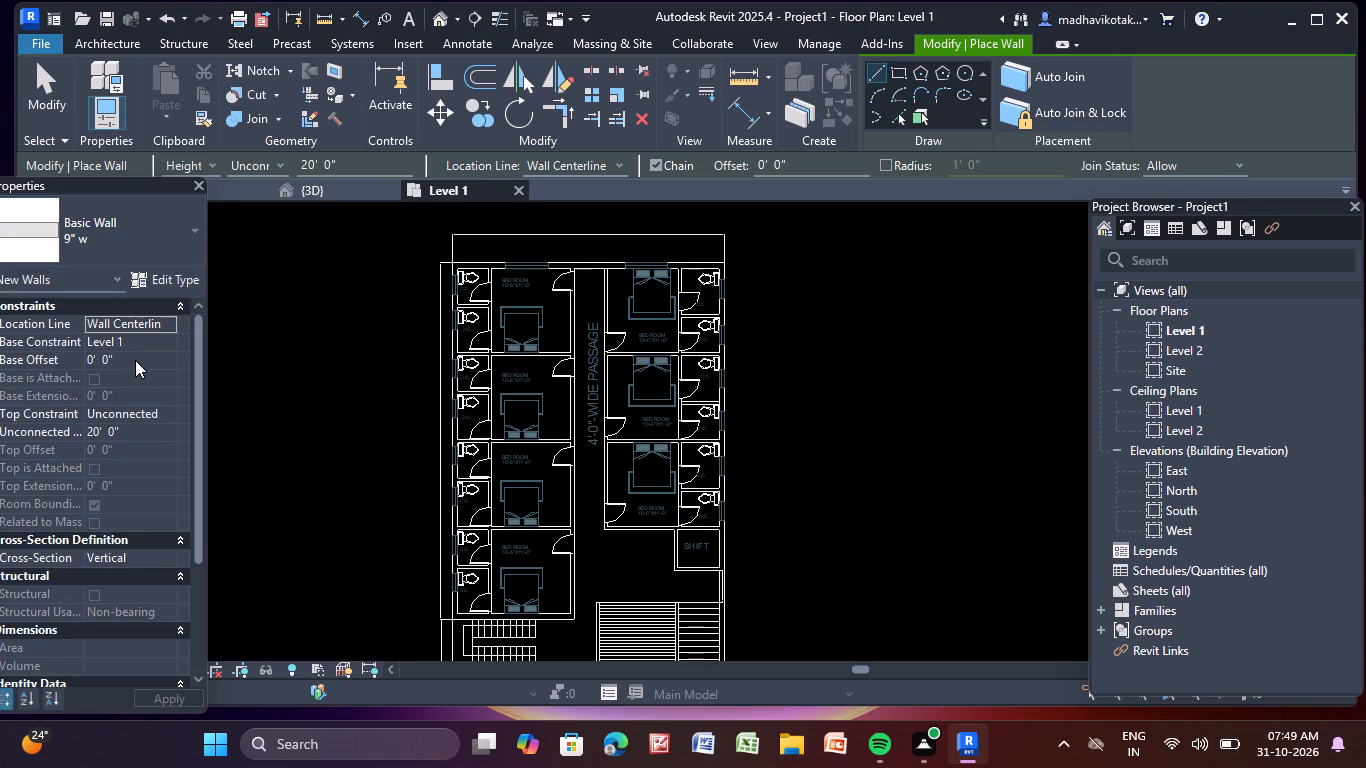
middle_drag(367, 413, 358, 461)
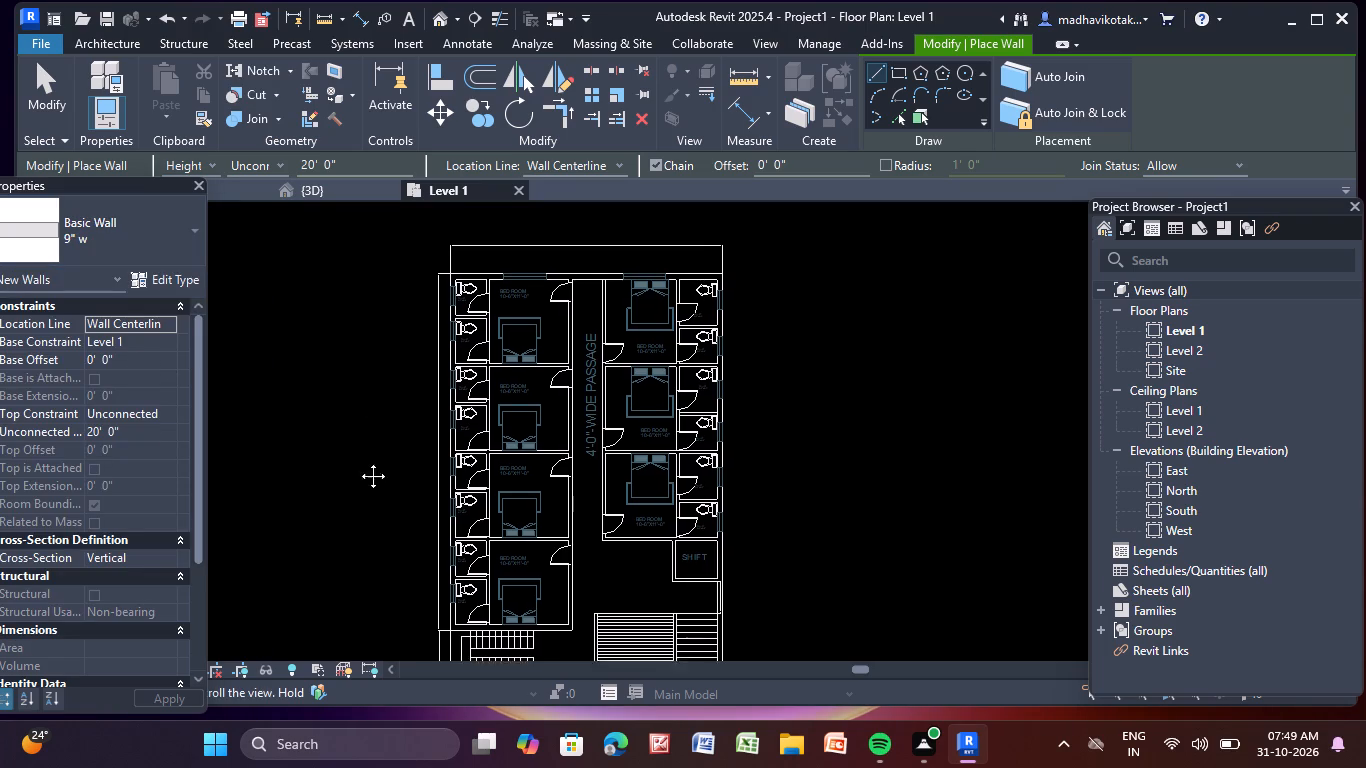
middle_drag(358, 461, 342, 505)
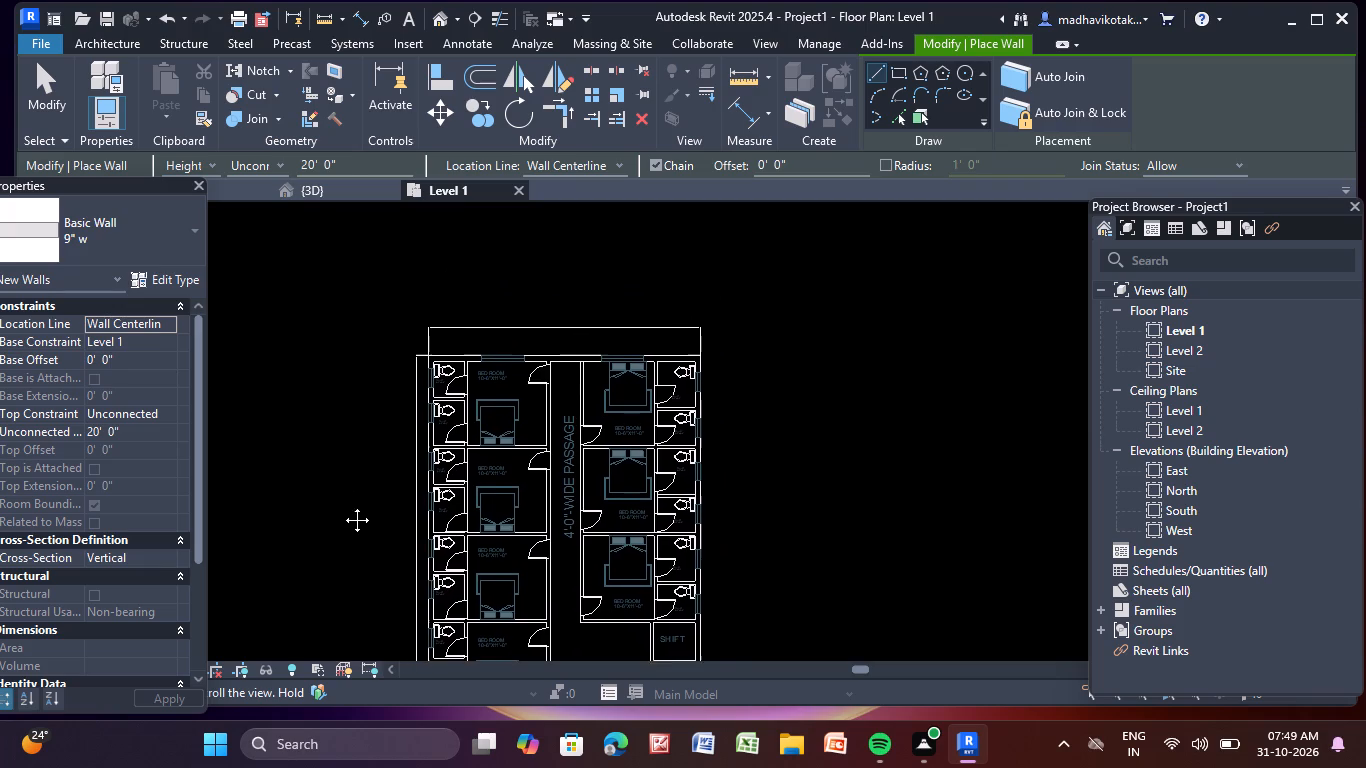
middle_drag(342, 505, 381, 536)
scroll(441, 454, up, 2)
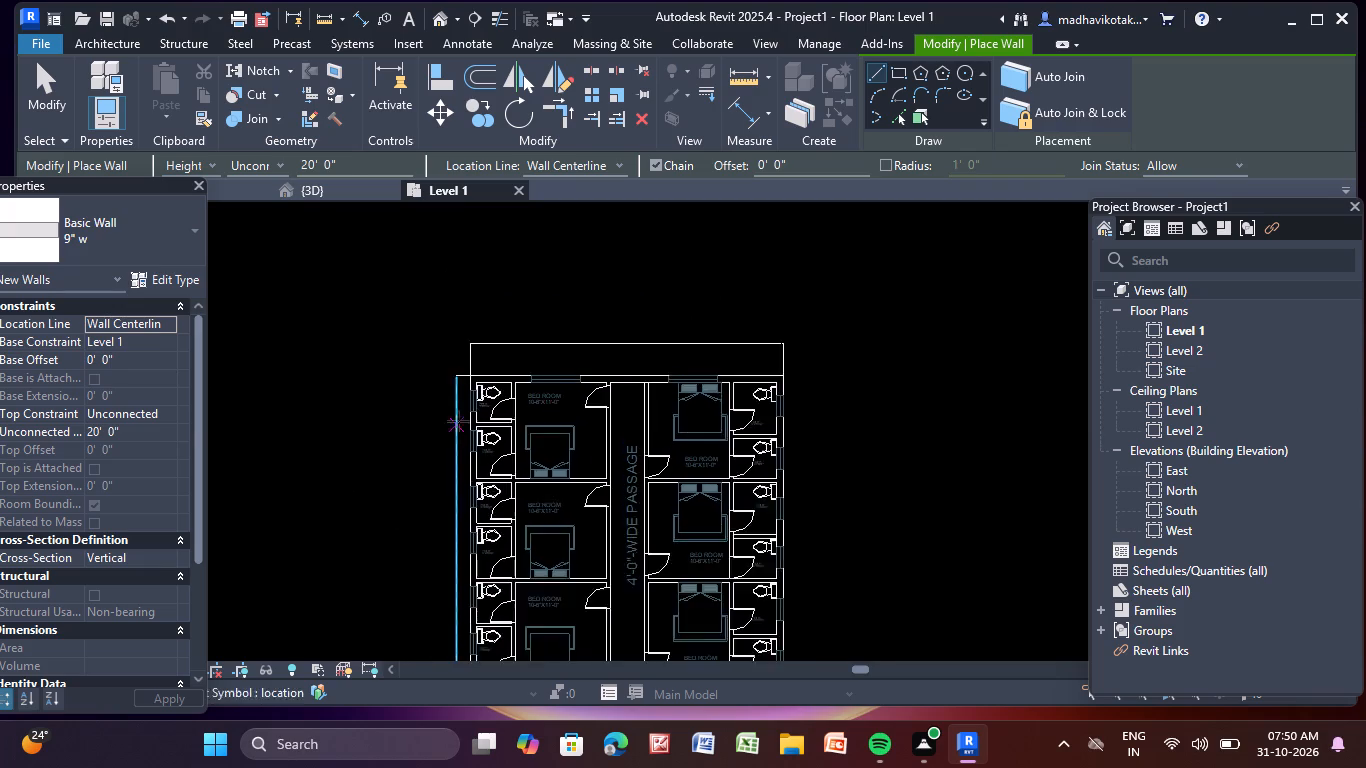
scroll(458, 421, up, 1)
scroll(544, 354, up, 7)
scroll(417, 381, up, 5)
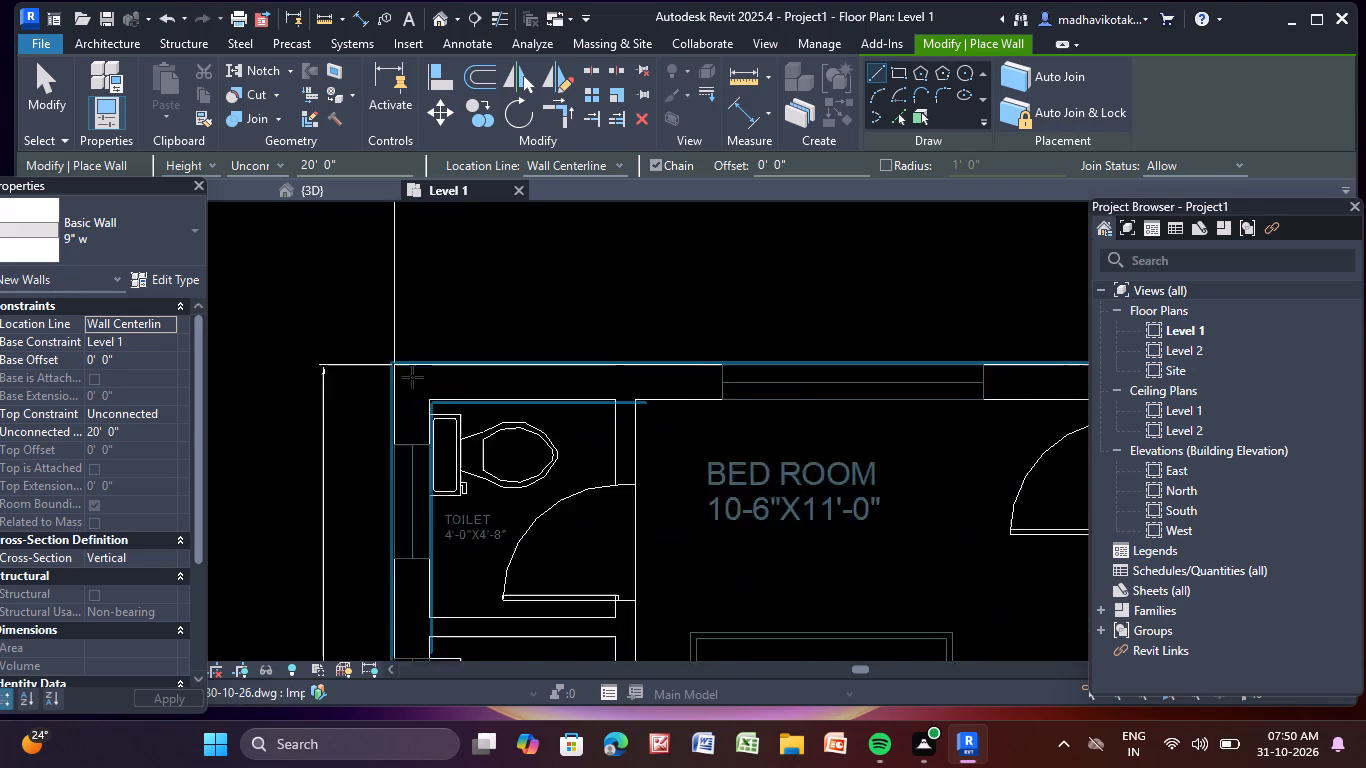
click(392, 379)
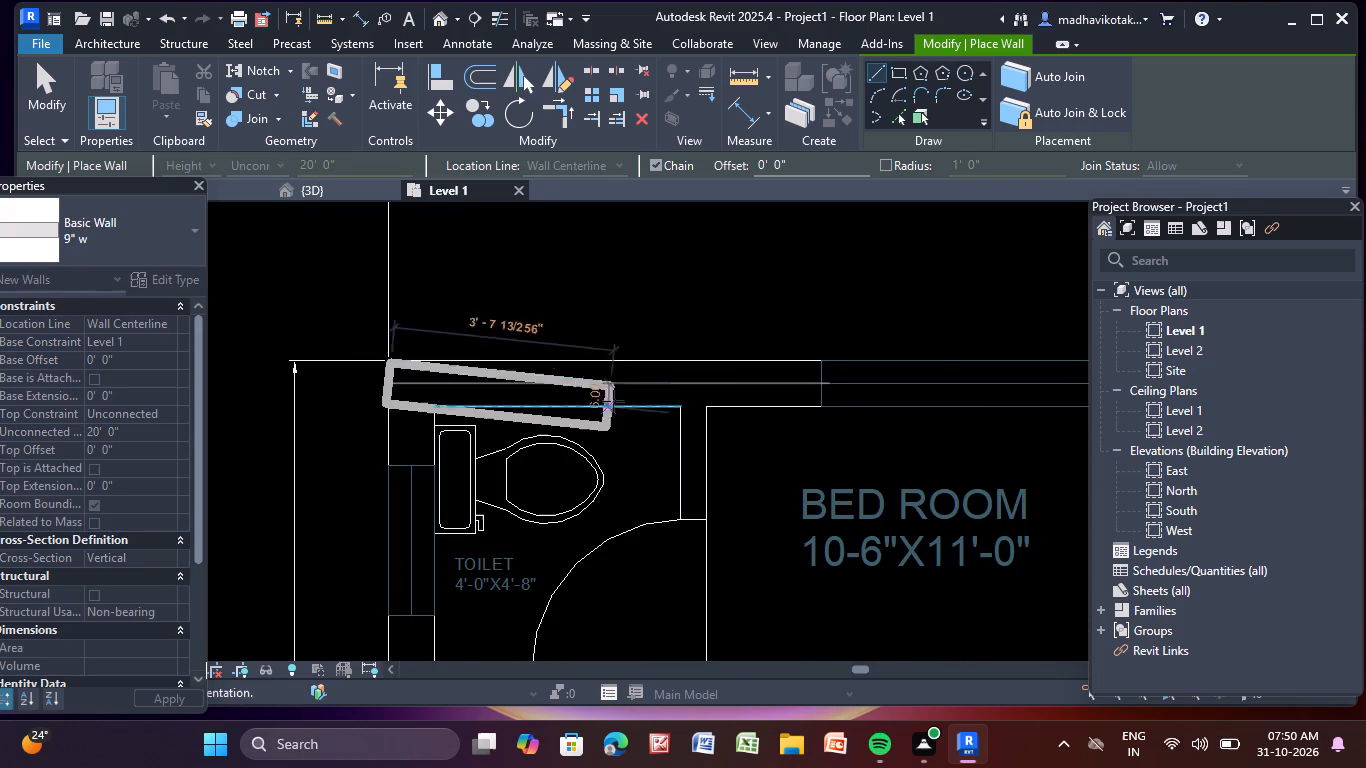
scroll(965, 381, down, 5)
middle_drag(960, 381, 314, 382)
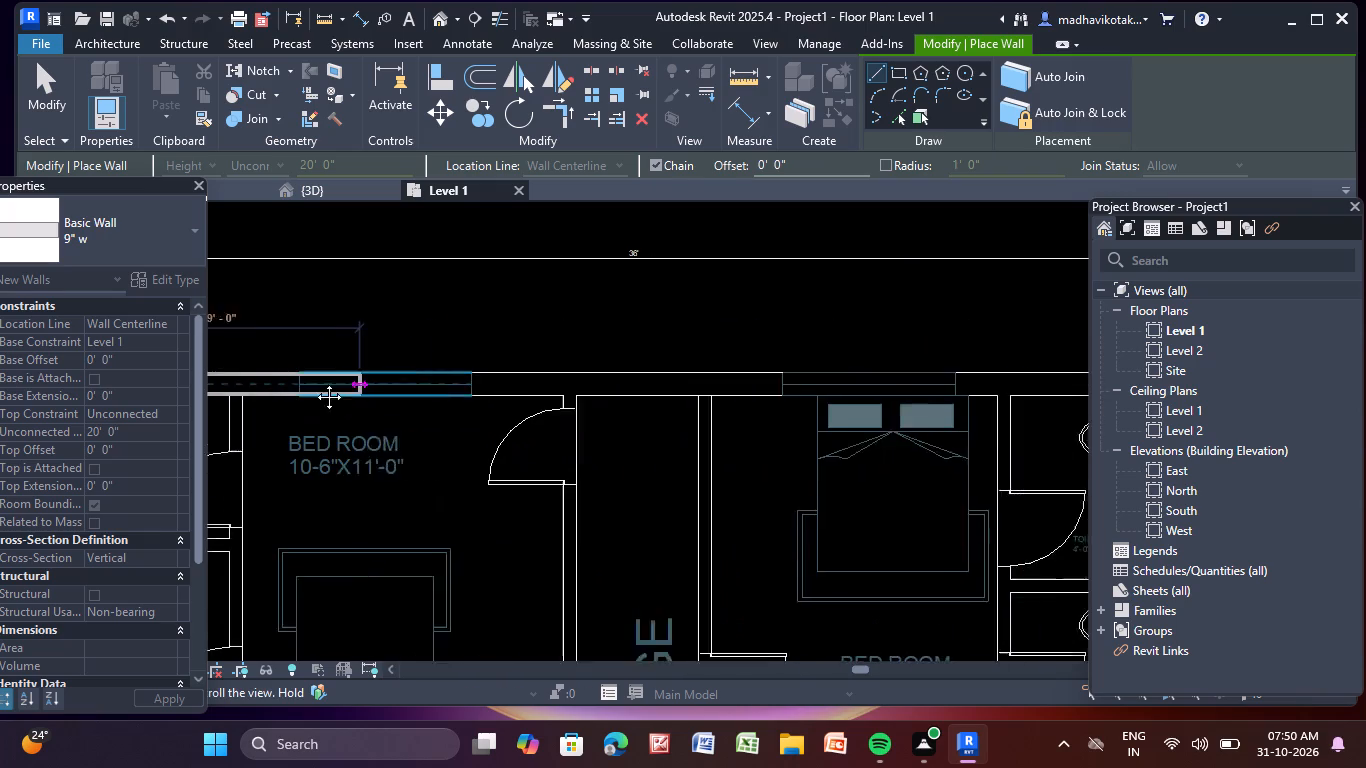
middle_drag(314, 382, 302, 382)
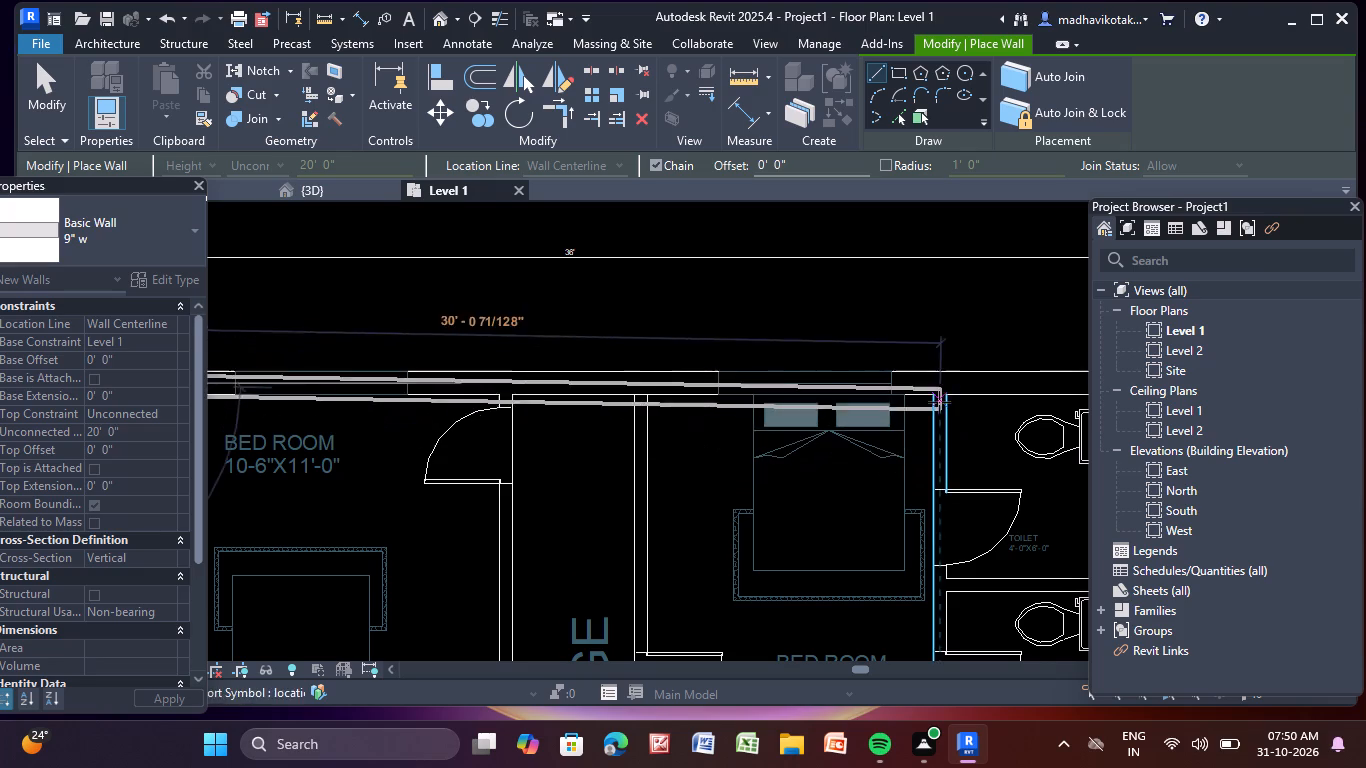
scroll(937, 399, down, 2)
middle_drag(934, 383, 485, 347)
scroll(623, 346, up, 4)
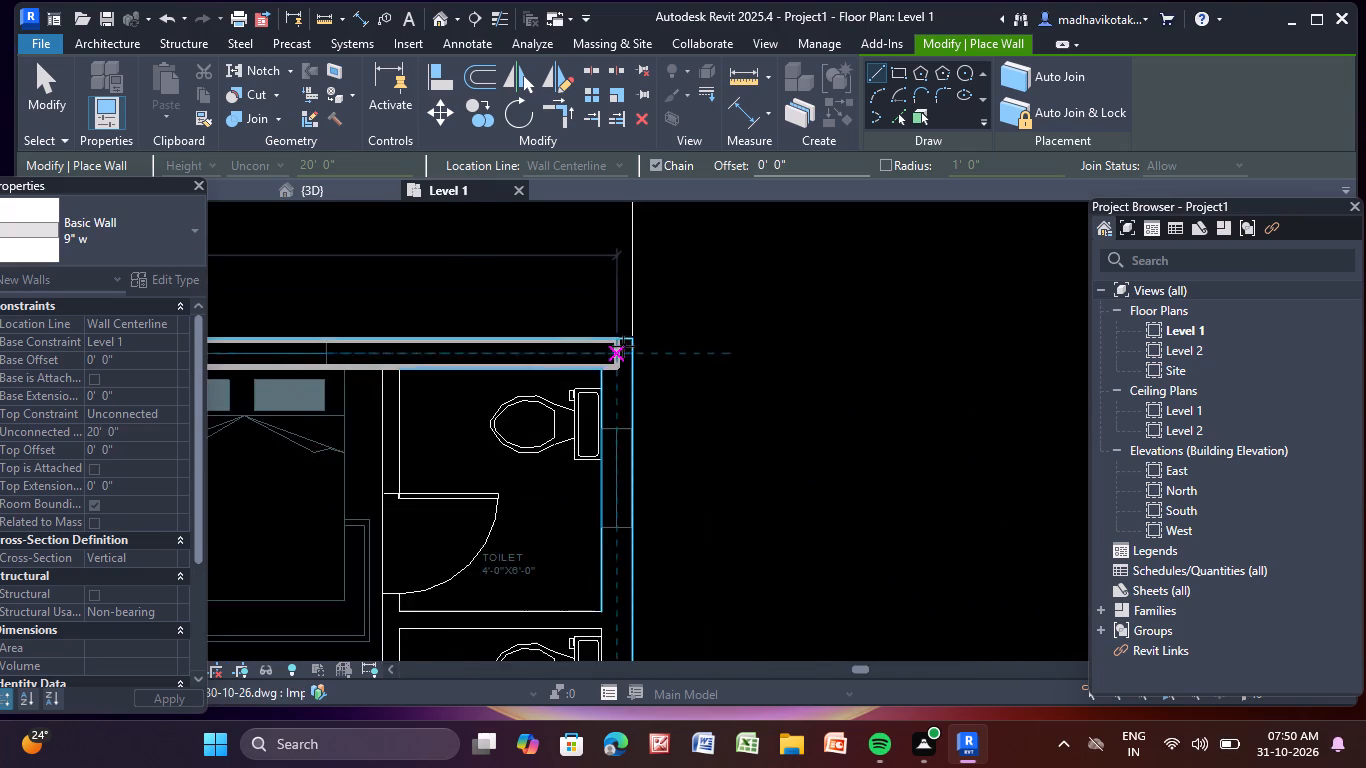
scroll(623, 346, up, 4)
click(635, 344)
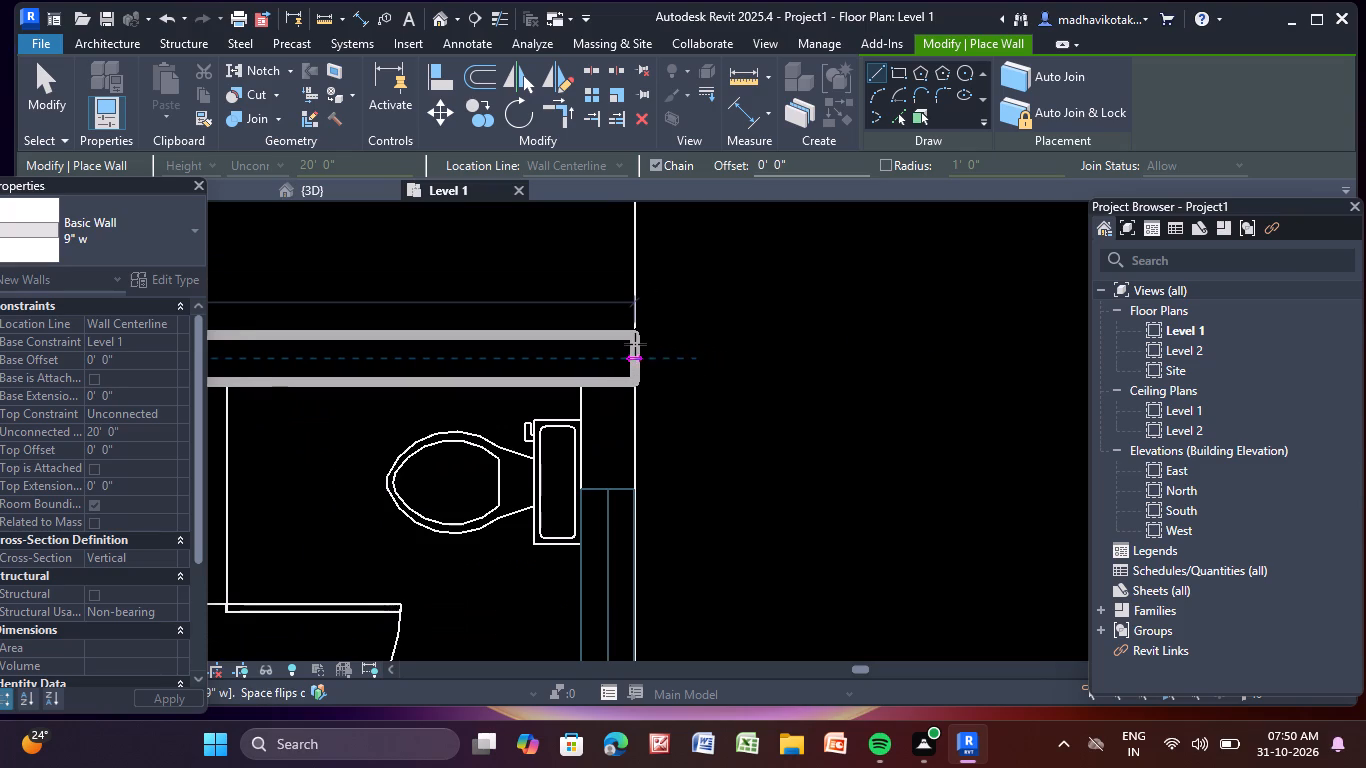
key(Escape)
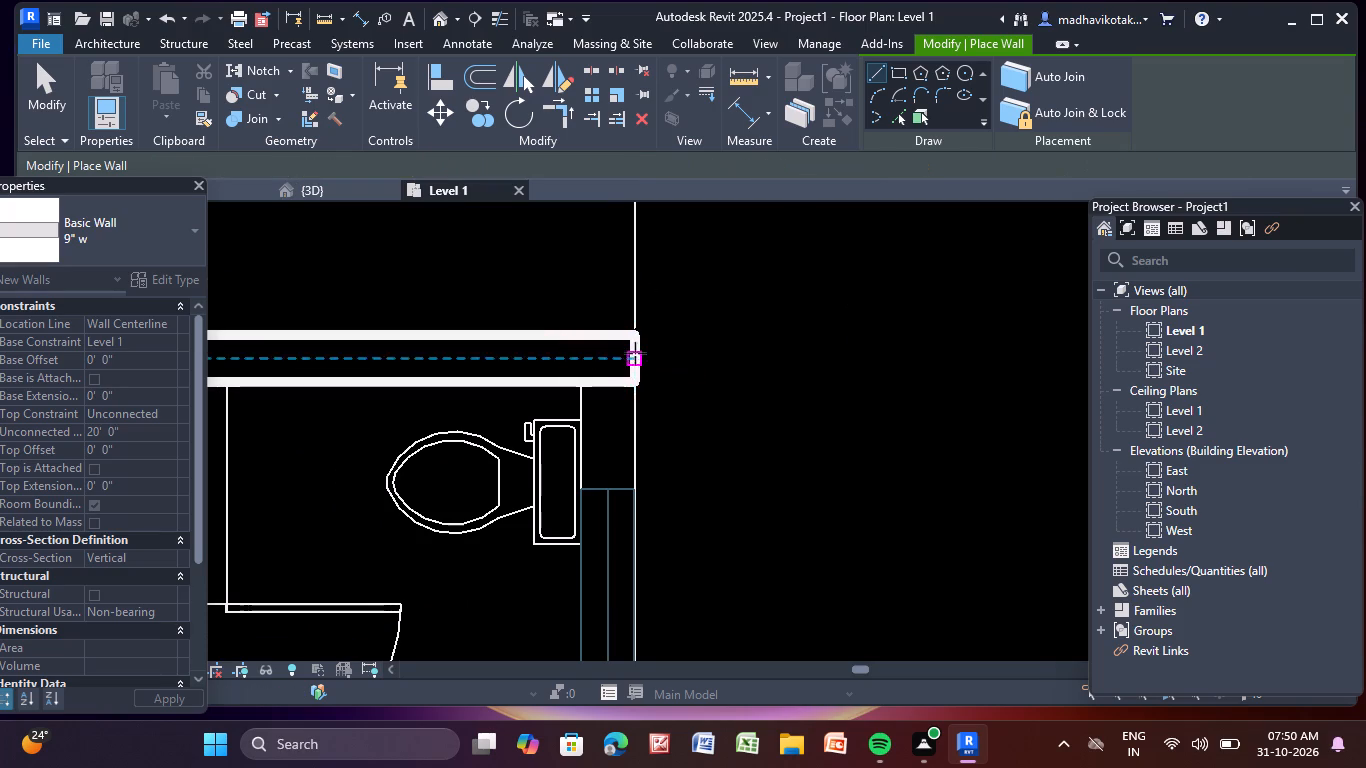
Draw a 9" w wall down the plan's right outer edge, from the top wall past the shaft to the bottom corner beside the stairs.
click(610, 381)
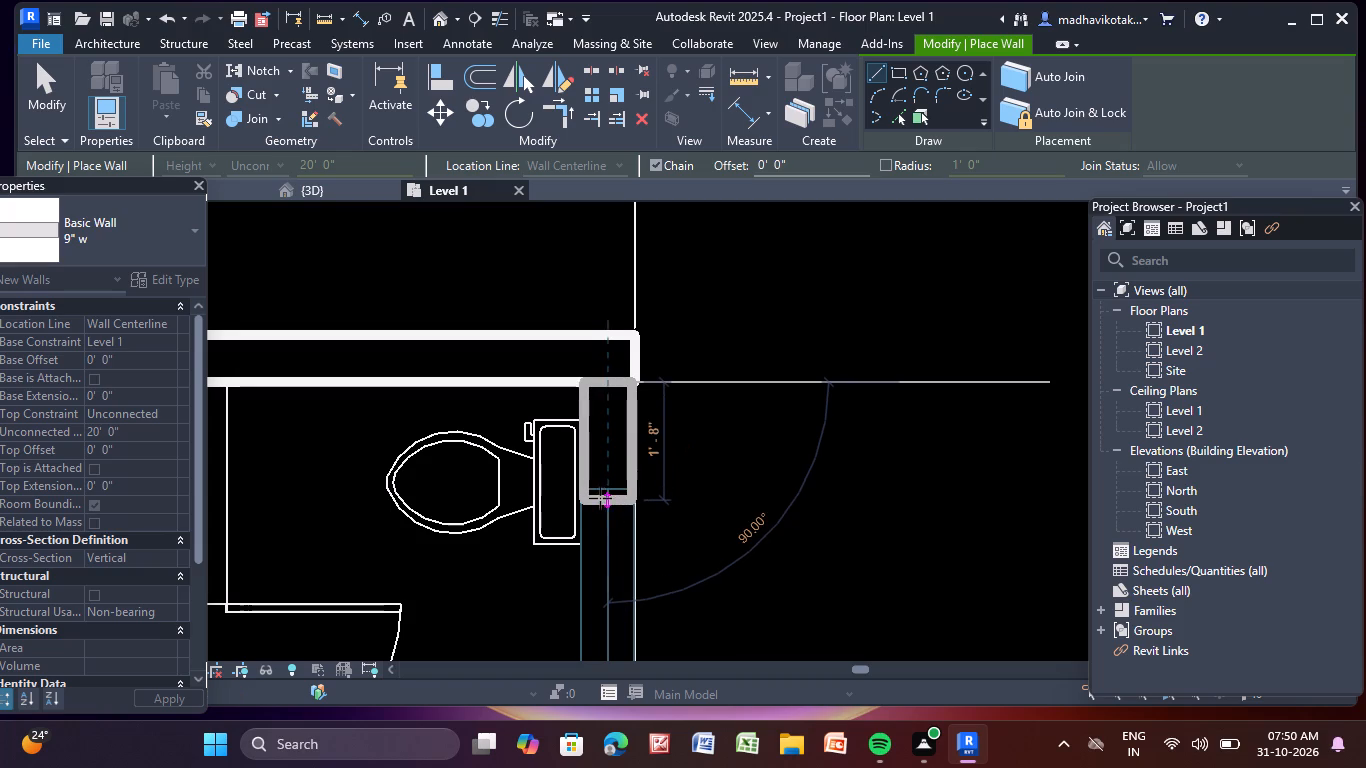
scroll(599, 497, down, 2)
middle_drag(599, 497, 599, 492)
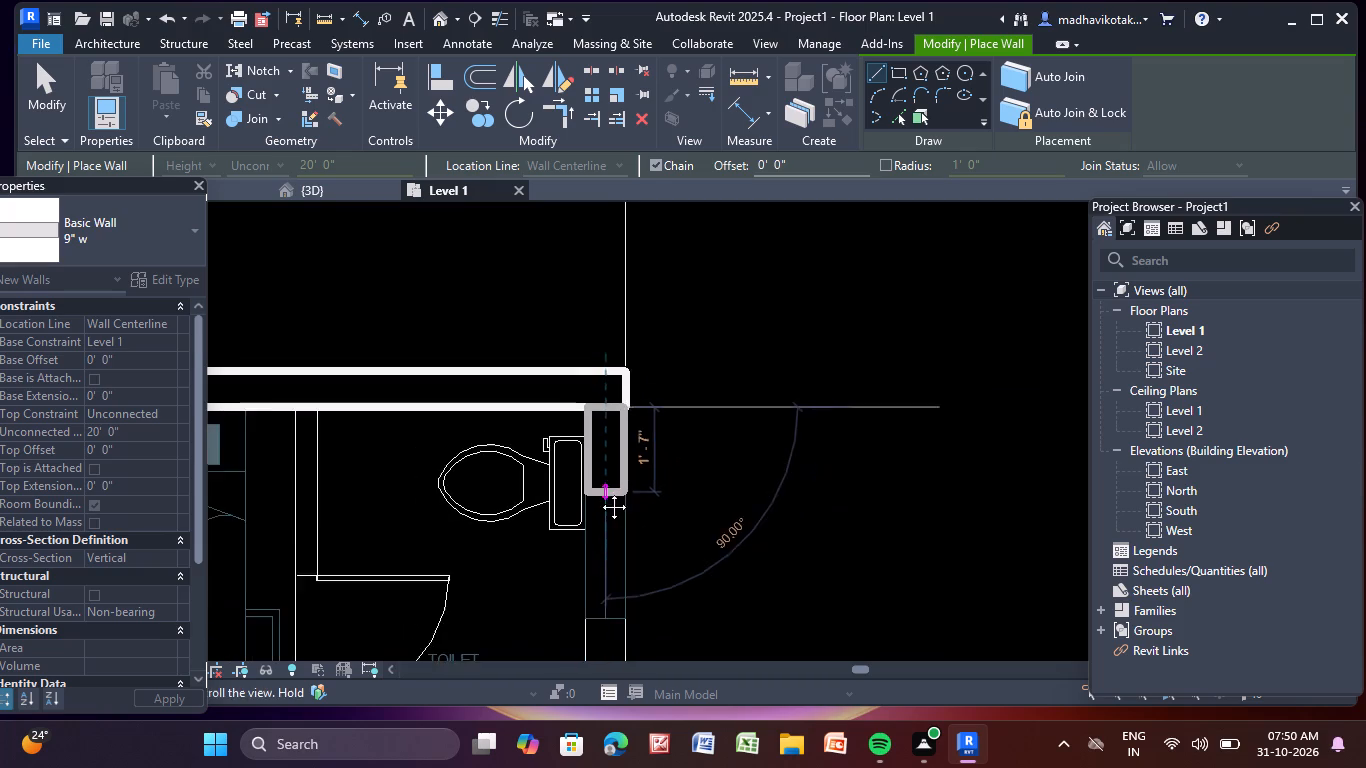
middle_drag(599, 492, 667, 173)
scroll(646, 542, down, 2)
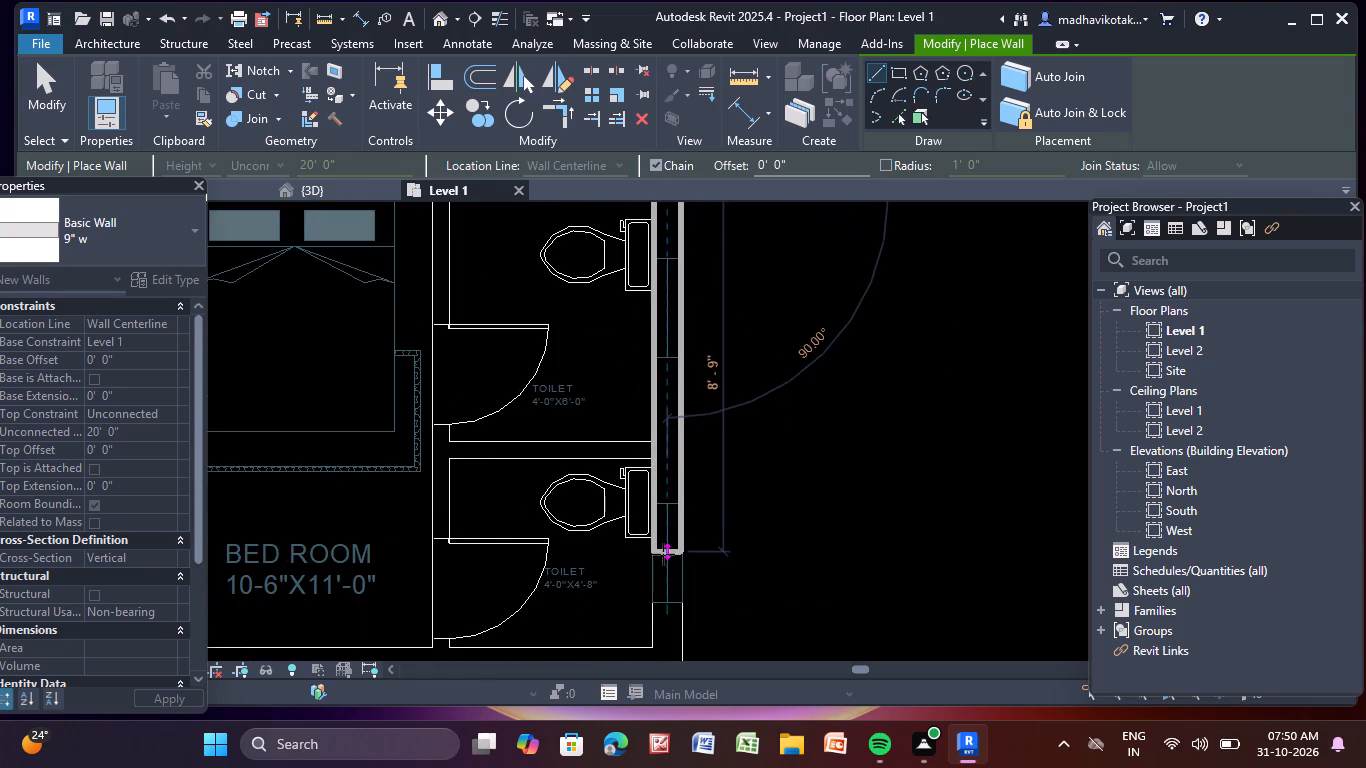
scroll(663, 554, down, 3)
middle_drag(663, 554, 631, 206)
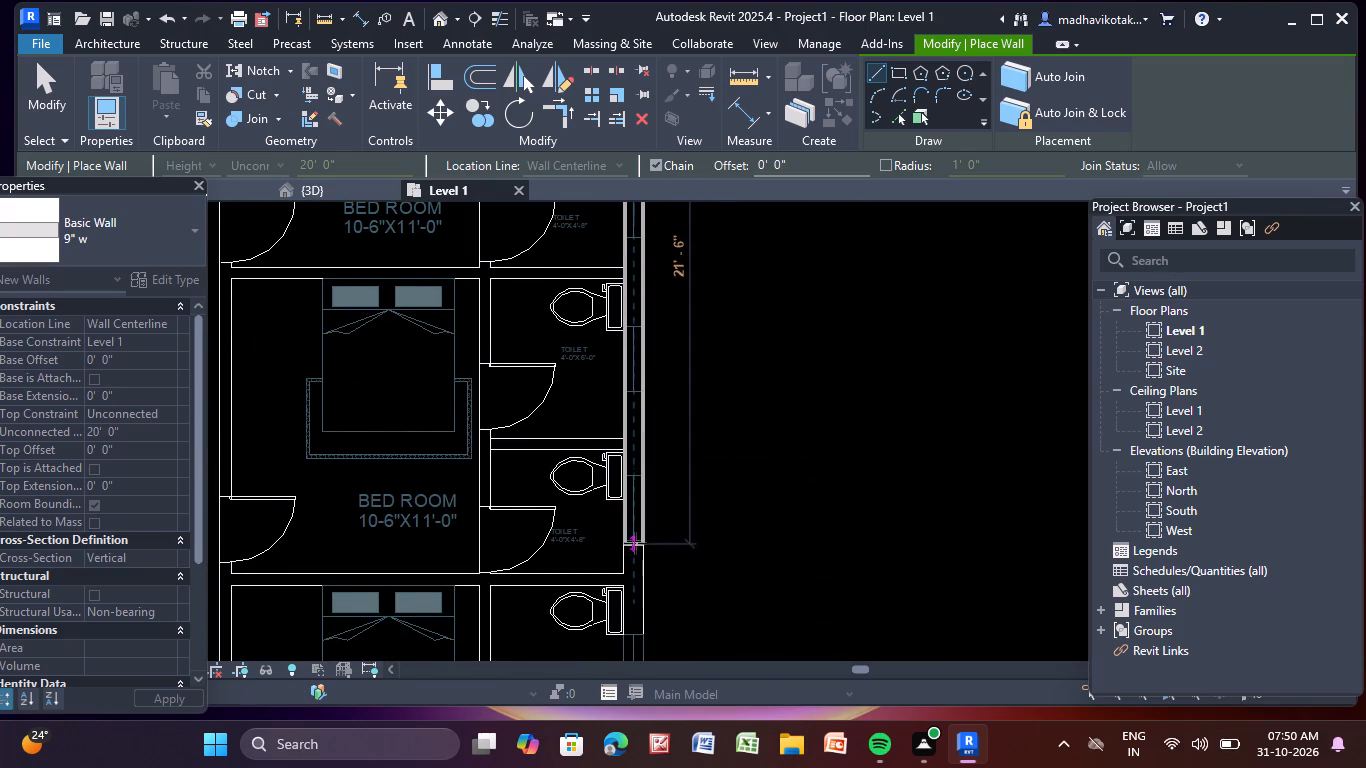
scroll(635, 562, down, 3)
middle_drag(635, 563, 634, 188)
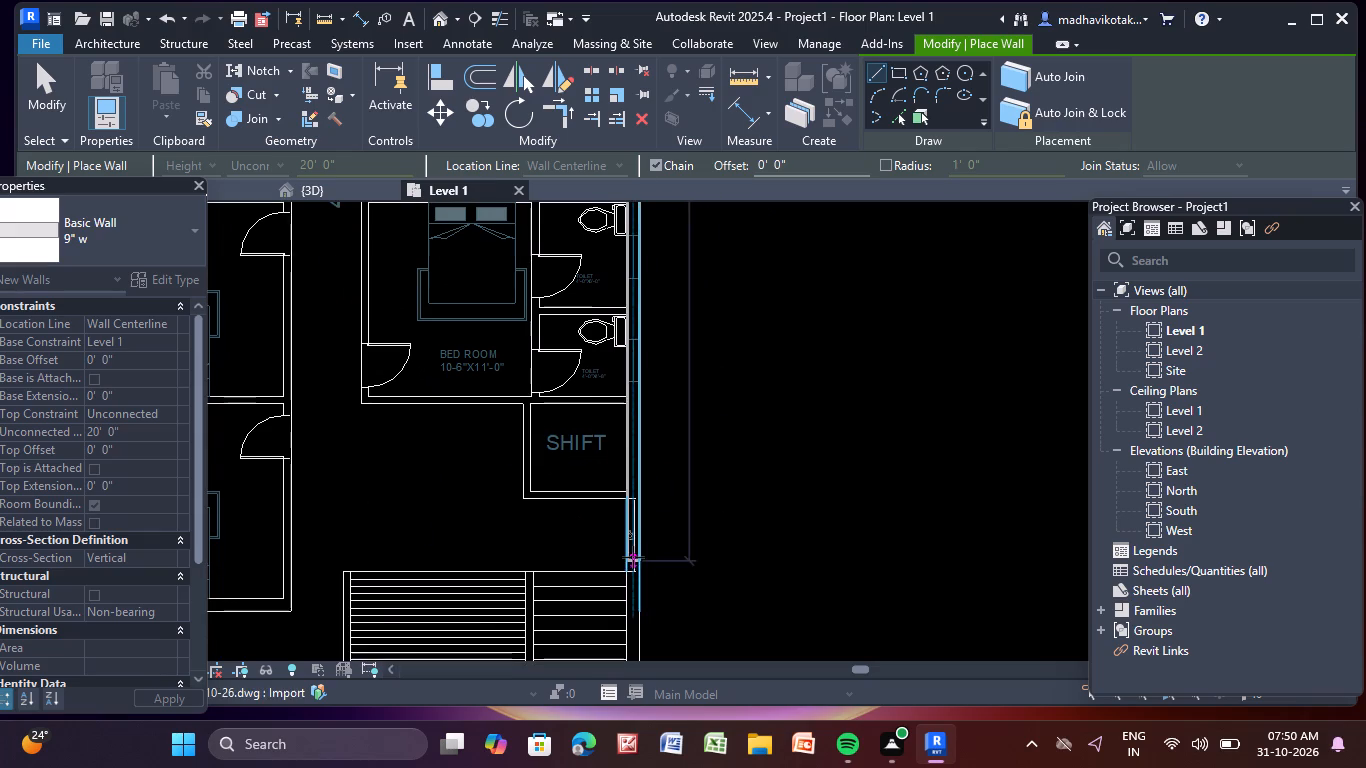
scroll(633, 557, down, 3)
middle_drag(633, 553, 599, 307)
scroll(601, 397, up, 5)
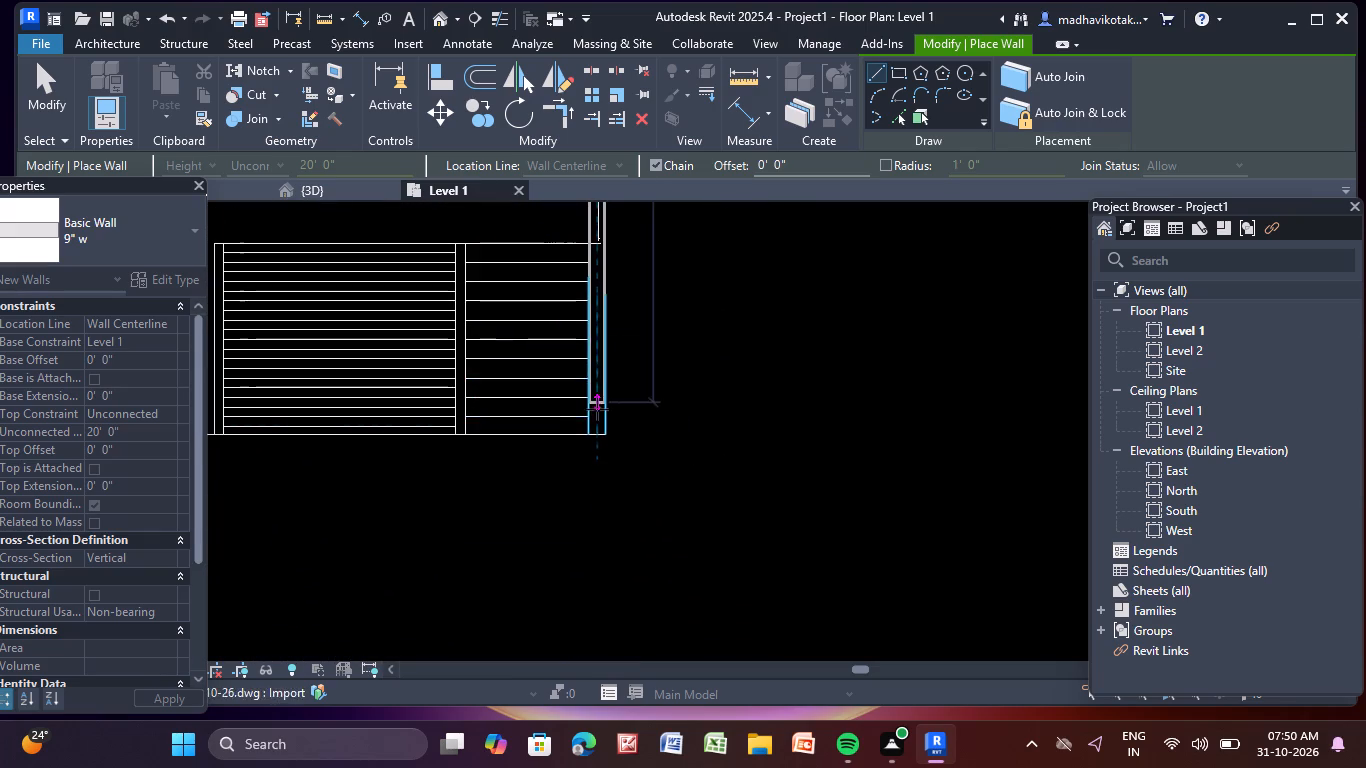
scroll(595, 441, up, 4)
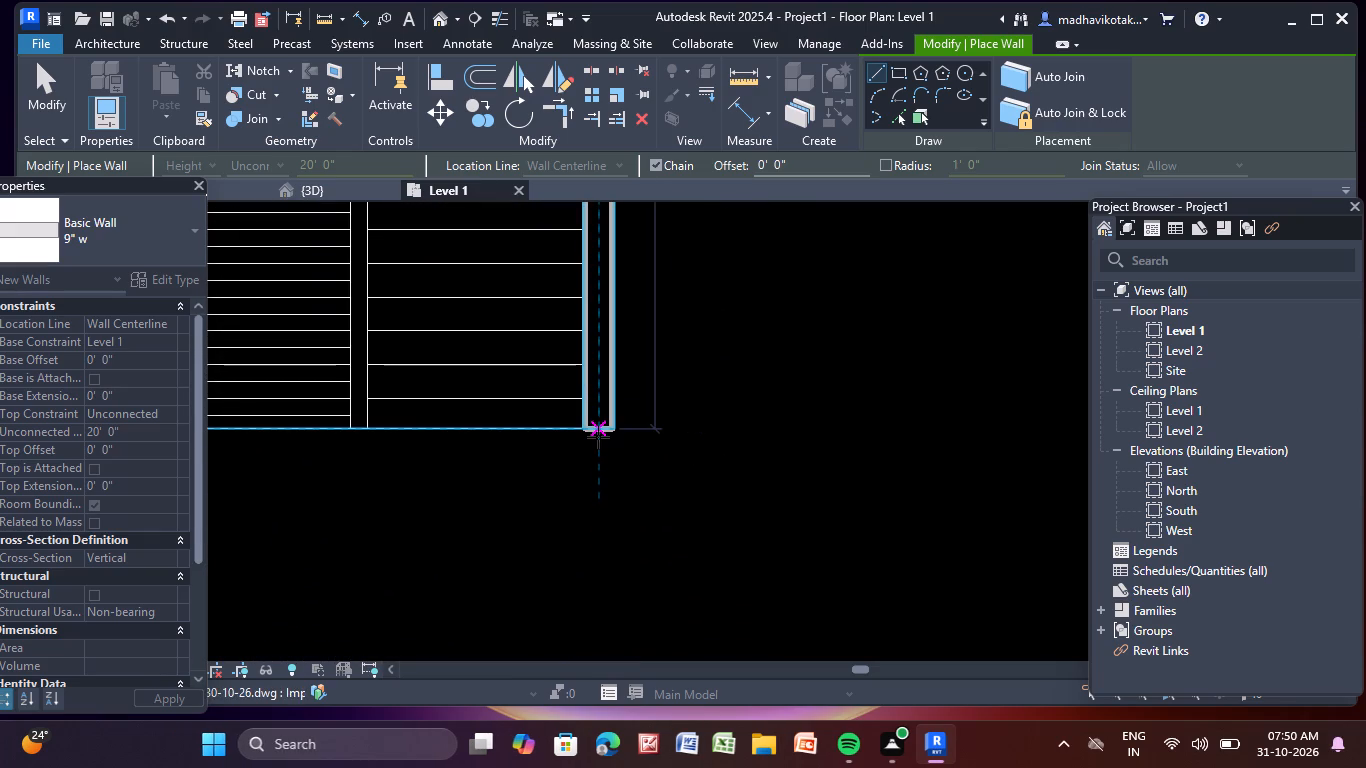
click(599, 436)
key(Escape)
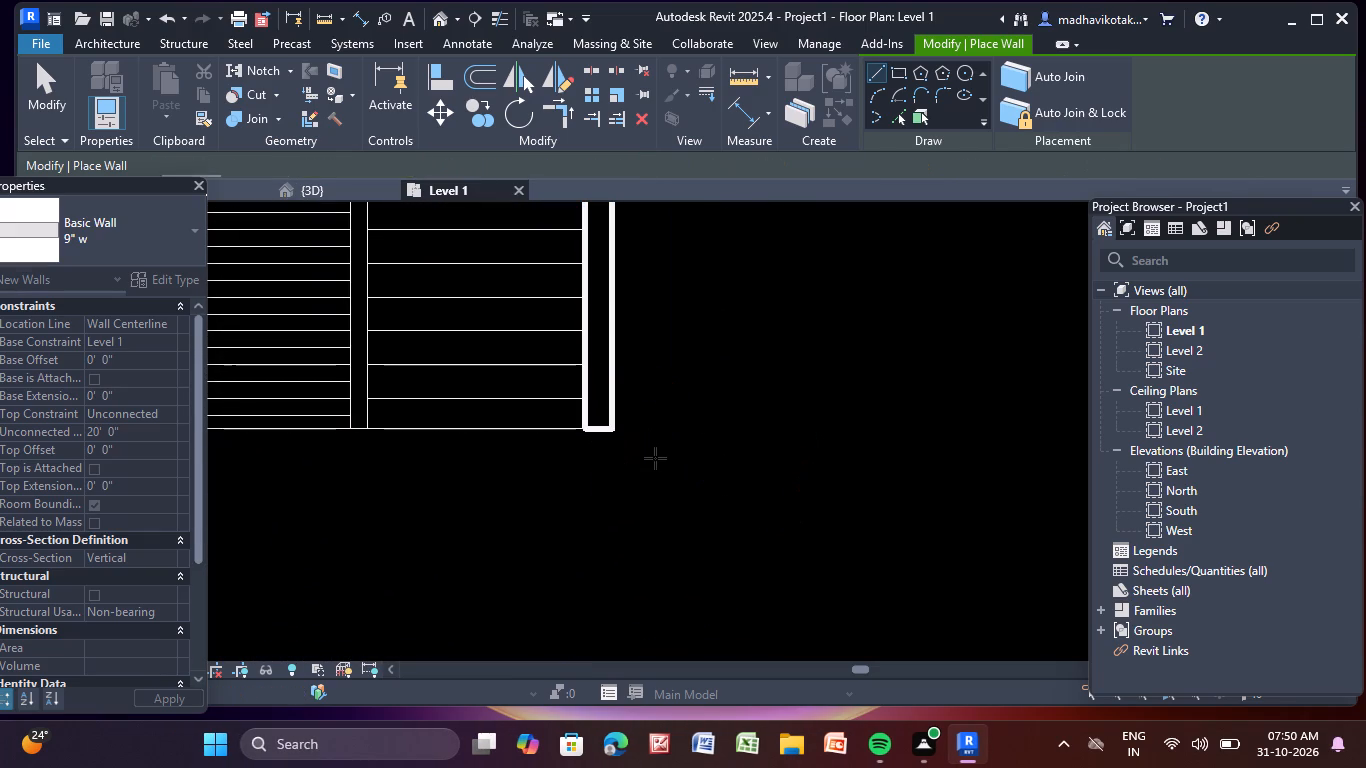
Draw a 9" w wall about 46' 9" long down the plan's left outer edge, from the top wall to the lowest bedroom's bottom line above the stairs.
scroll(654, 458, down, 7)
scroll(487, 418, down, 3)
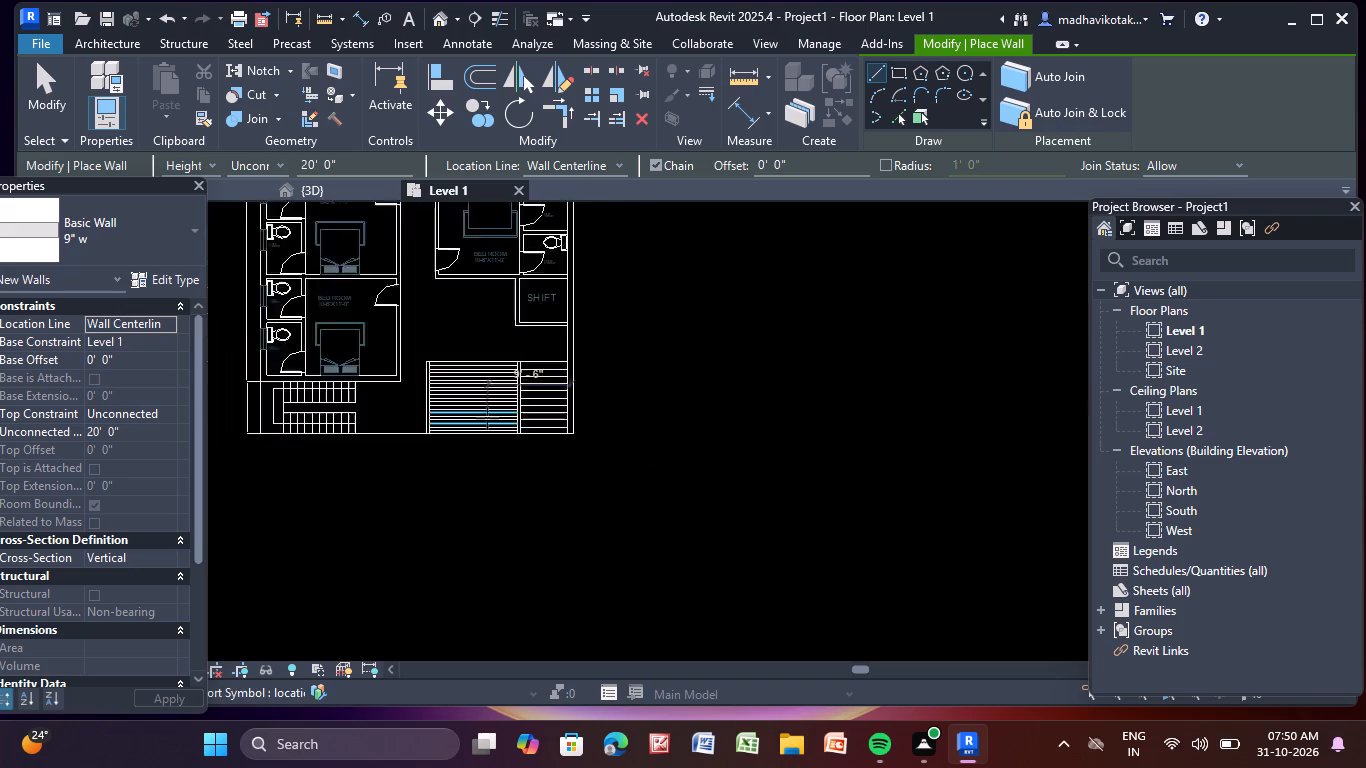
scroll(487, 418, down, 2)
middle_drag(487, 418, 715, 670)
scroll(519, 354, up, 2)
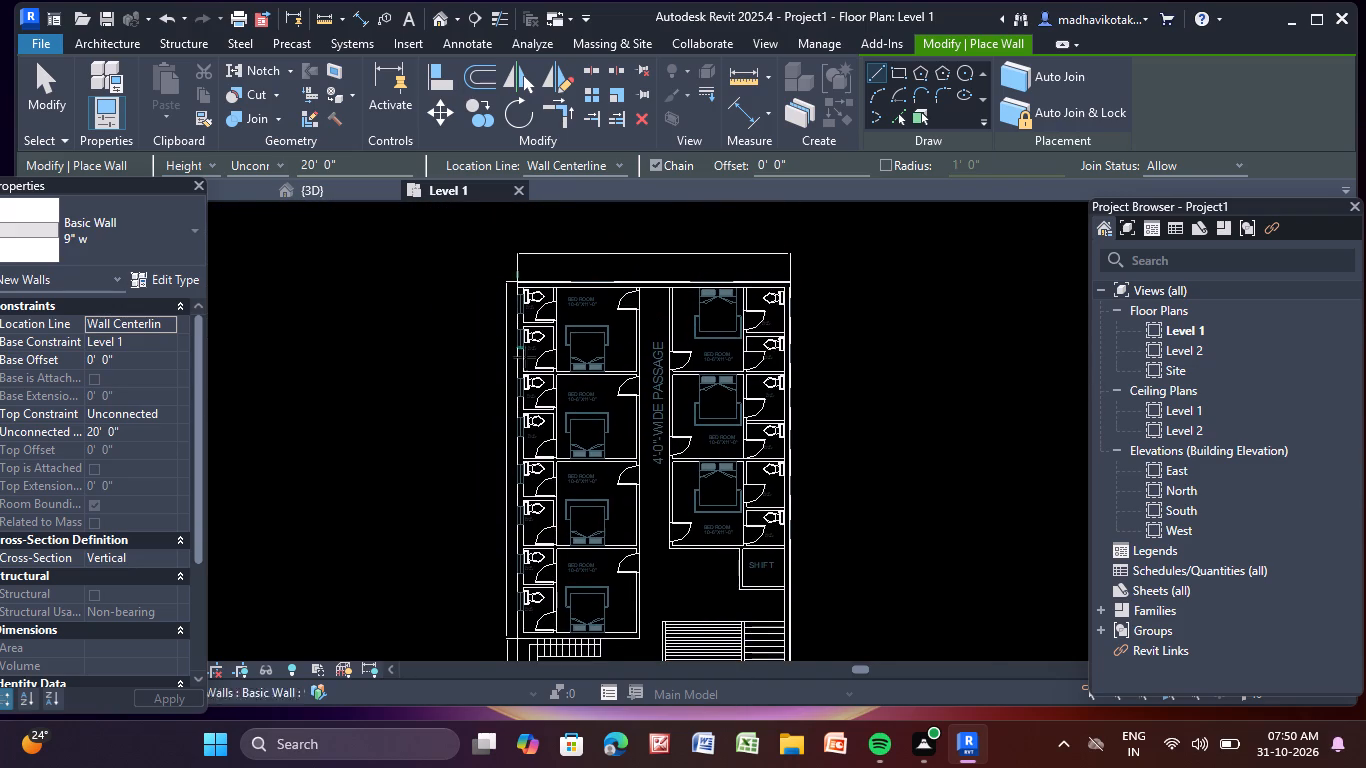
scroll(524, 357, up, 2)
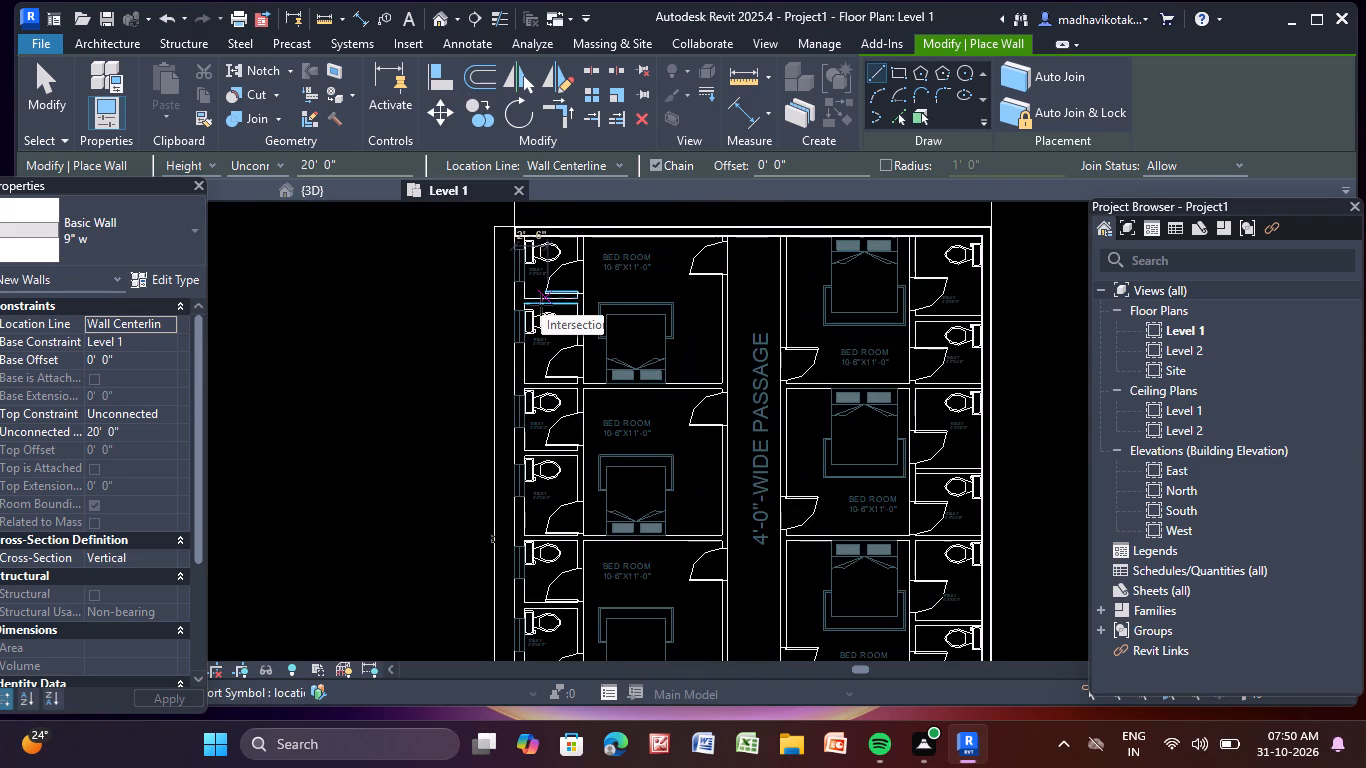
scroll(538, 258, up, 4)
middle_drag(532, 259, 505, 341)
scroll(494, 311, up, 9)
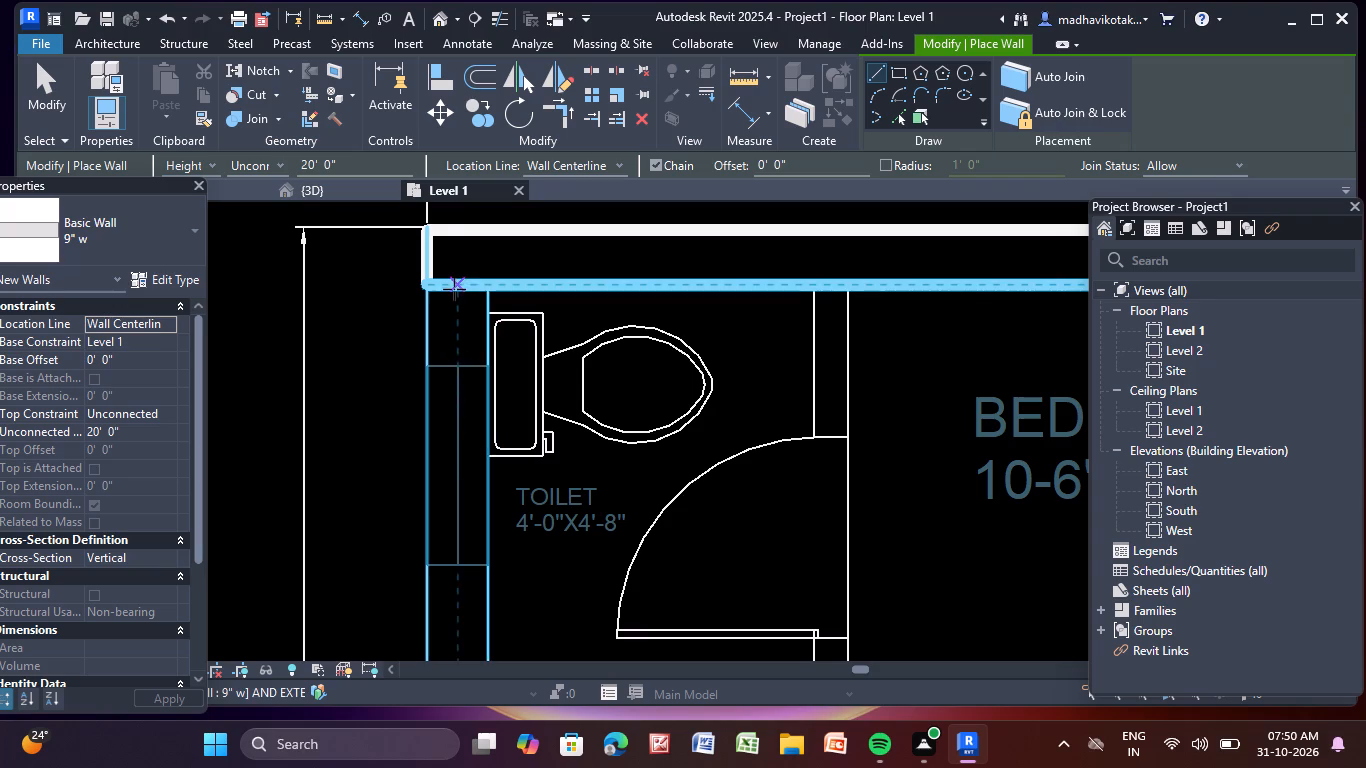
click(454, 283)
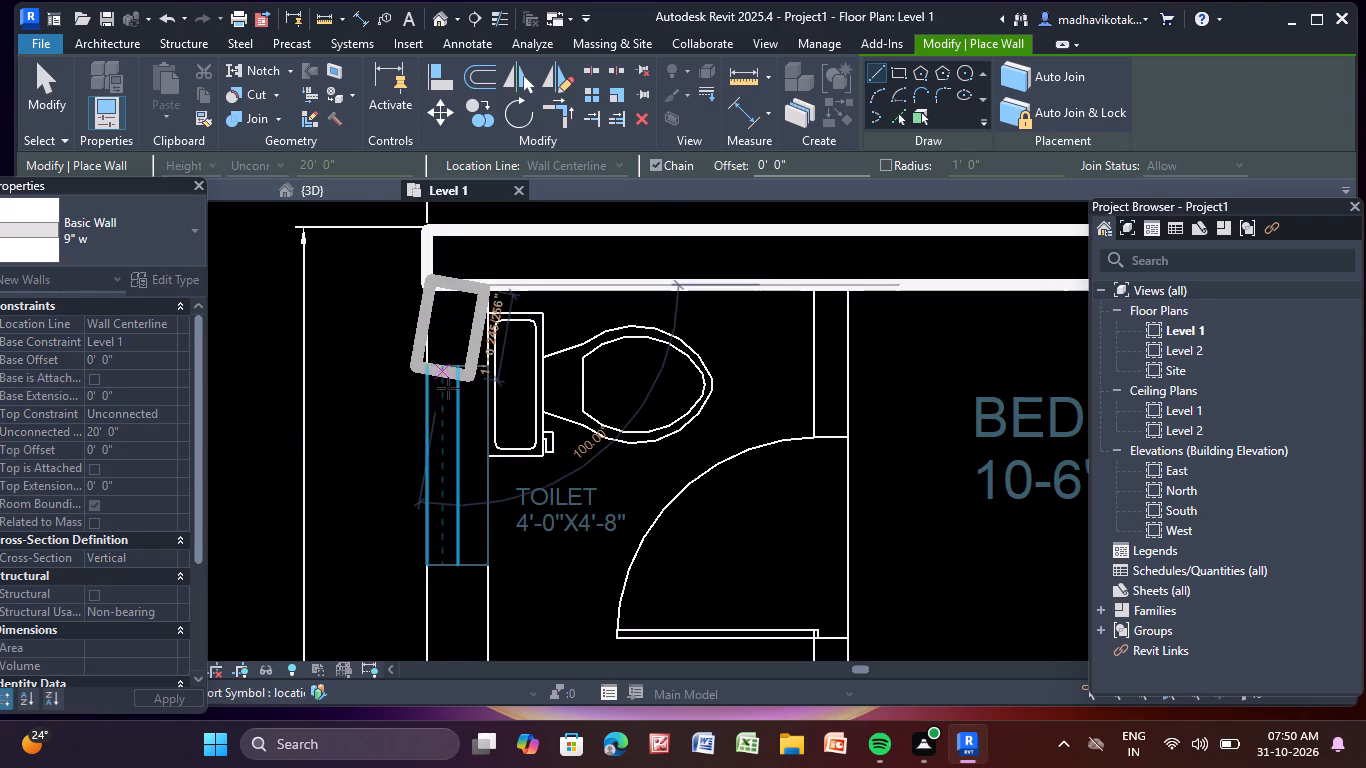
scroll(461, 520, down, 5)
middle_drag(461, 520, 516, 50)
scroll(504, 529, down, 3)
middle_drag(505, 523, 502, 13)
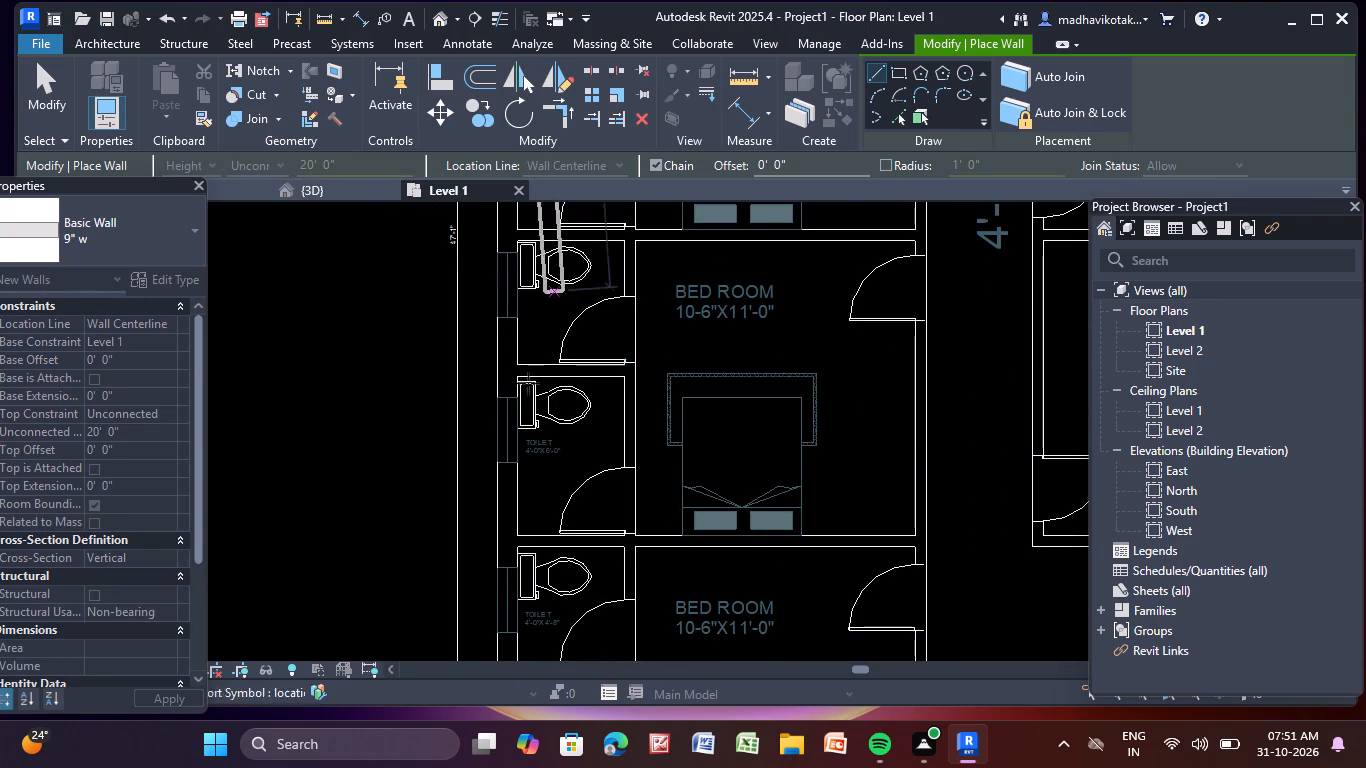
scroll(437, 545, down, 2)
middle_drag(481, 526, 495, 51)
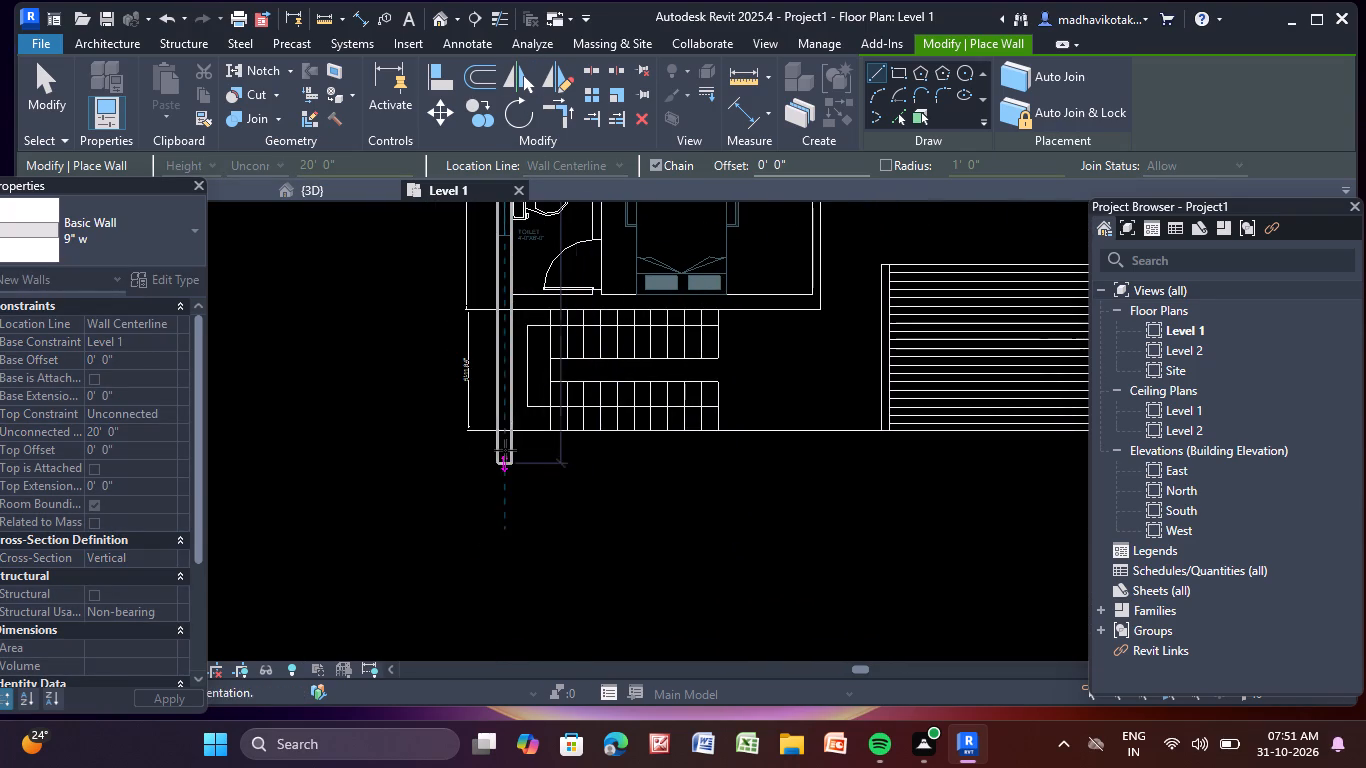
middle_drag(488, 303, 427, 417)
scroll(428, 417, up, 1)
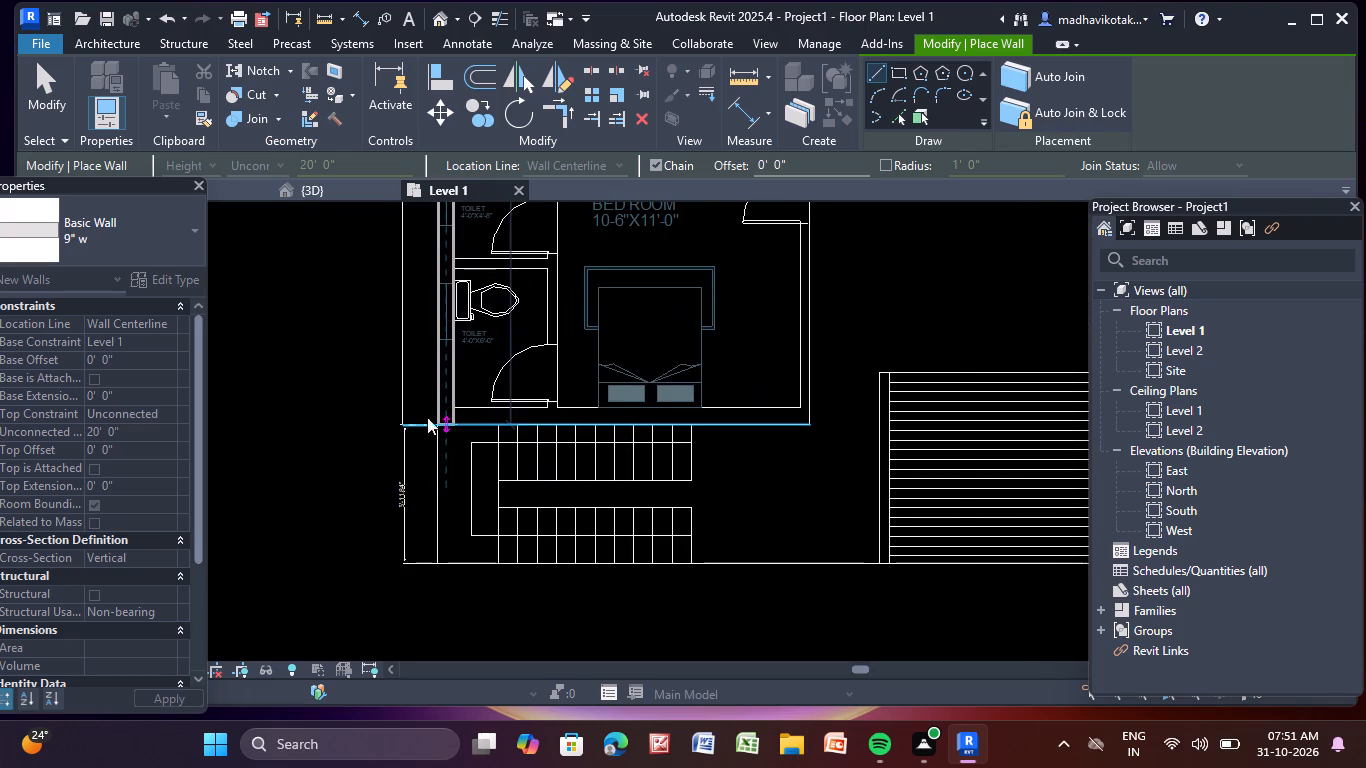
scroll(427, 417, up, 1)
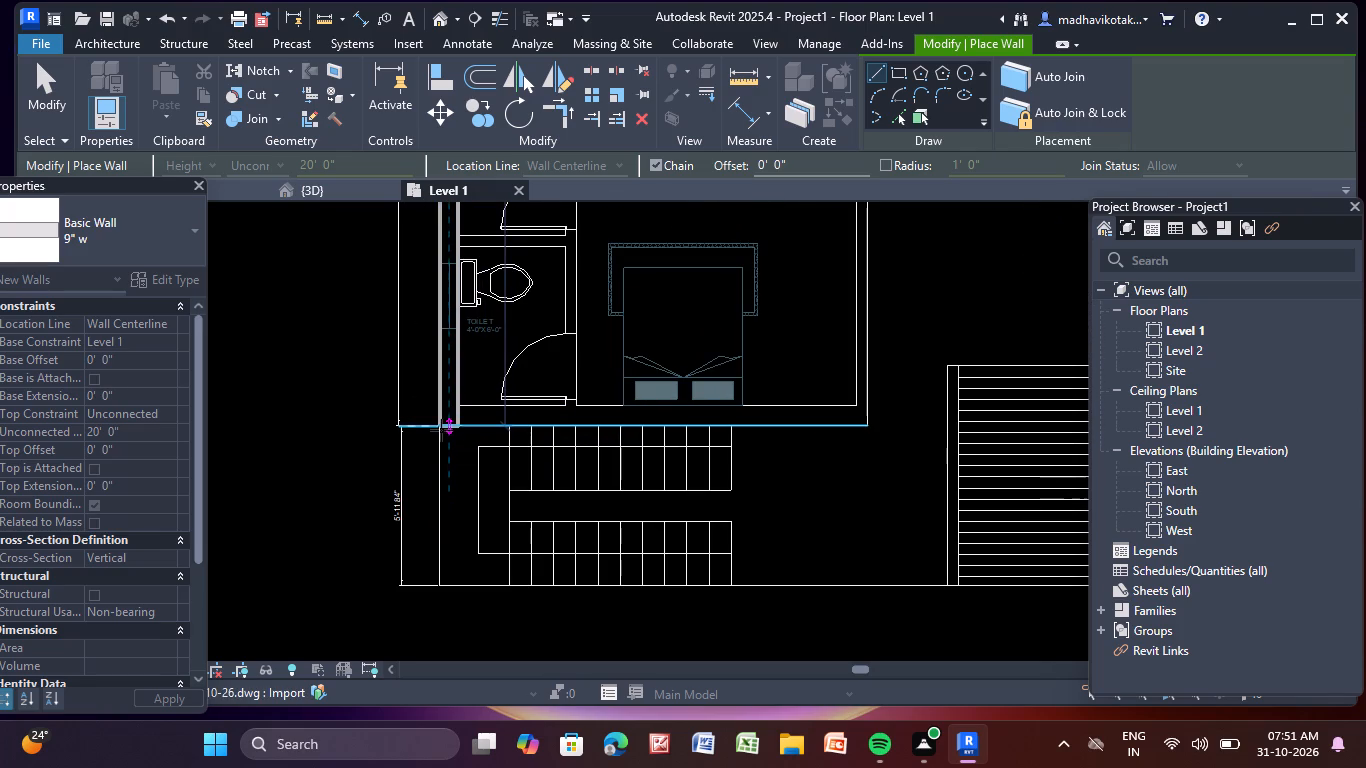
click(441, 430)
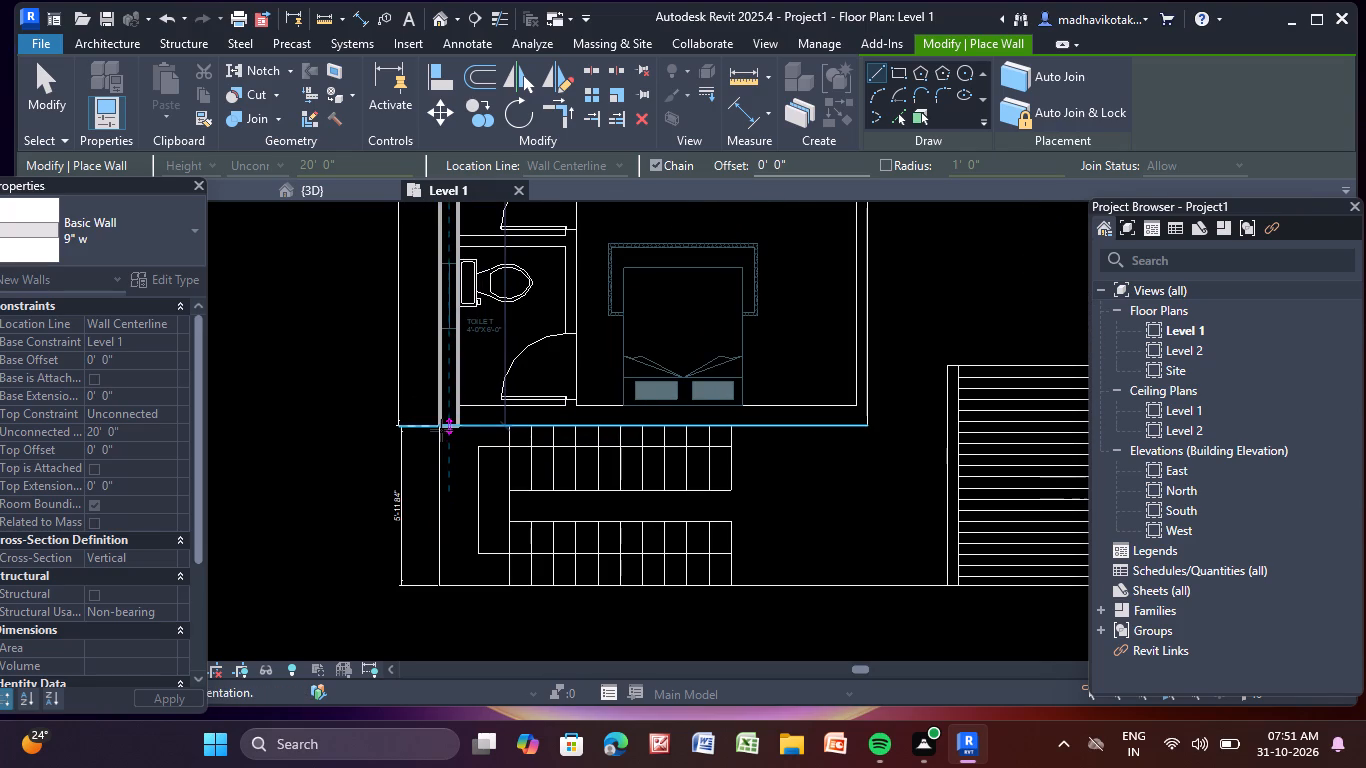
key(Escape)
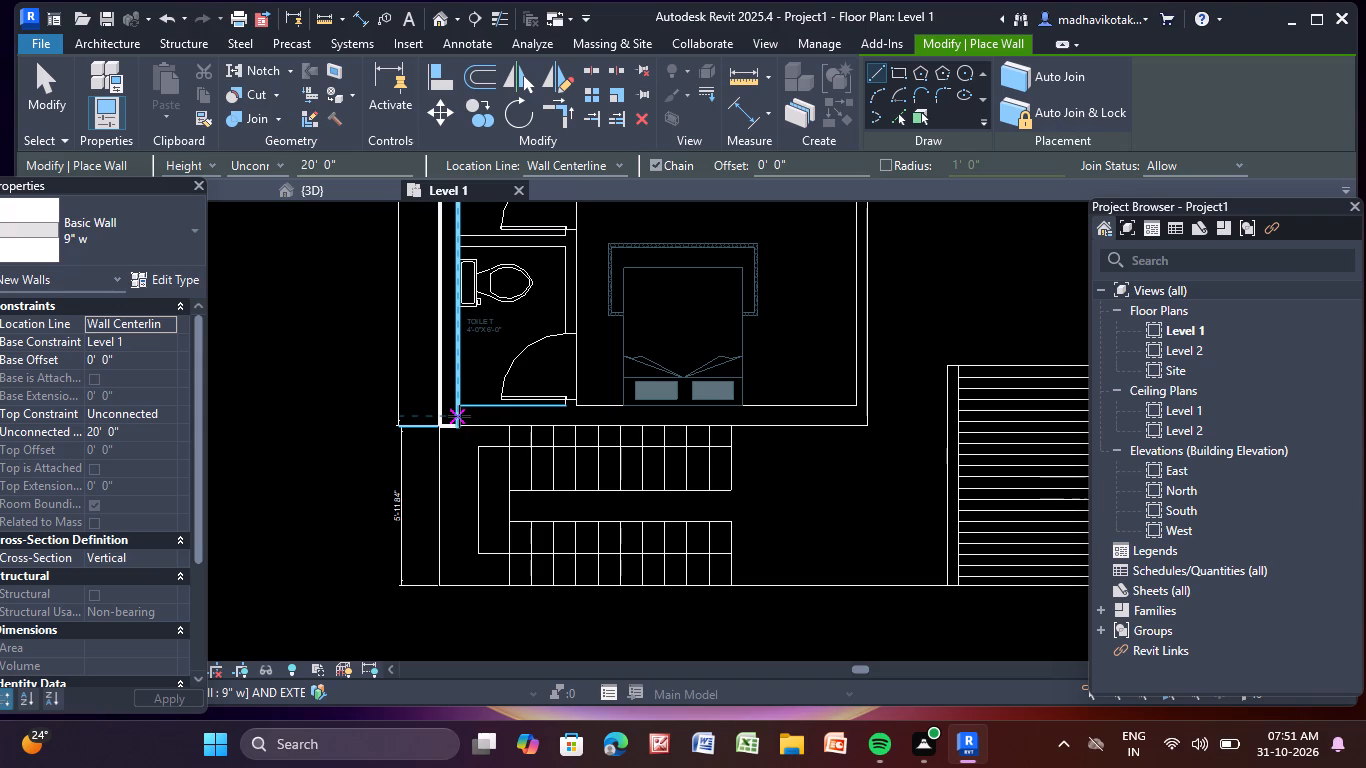
Draw a 9" w wall about 15' 4 1/2" long beneath the lowest left bedroom, from the left outer wall to the bedroom's passage-side corner.
scroll(454, 416, up, 8)
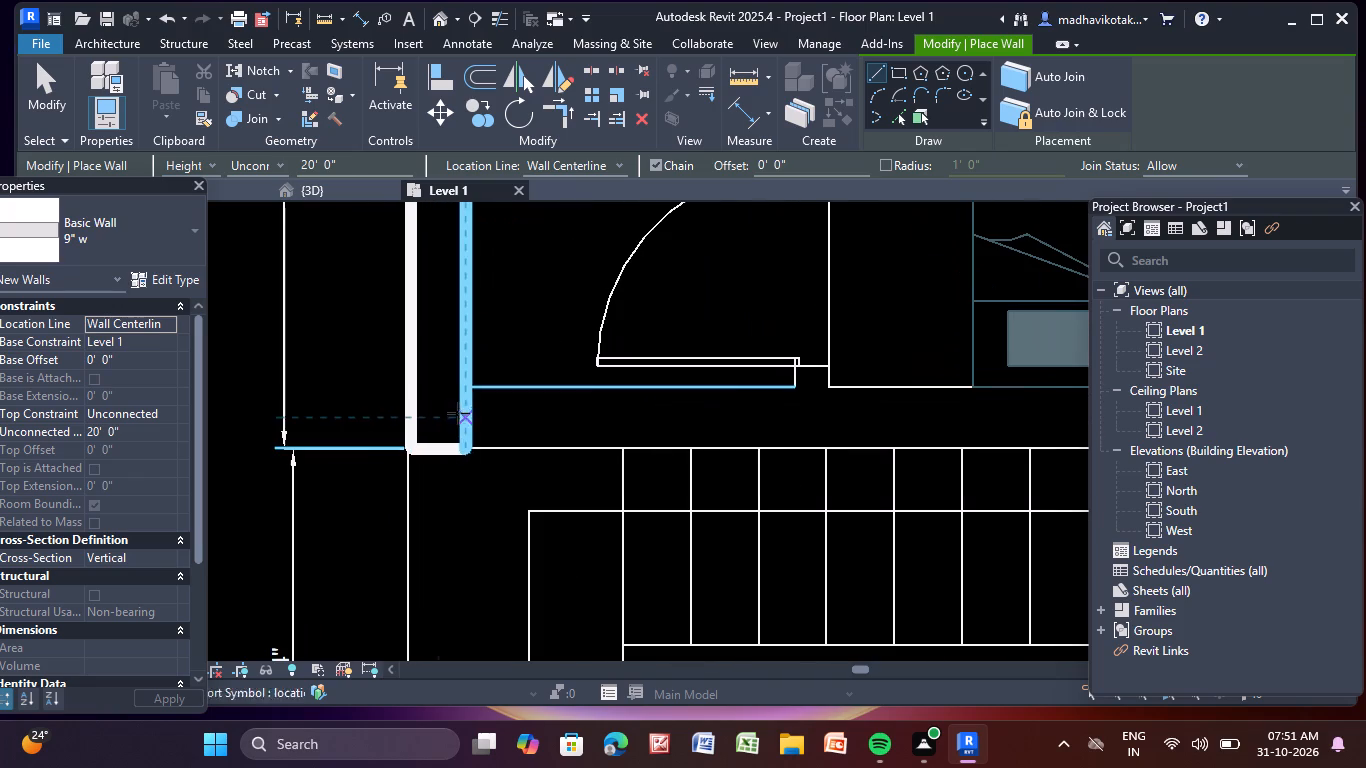
click(468, 415)
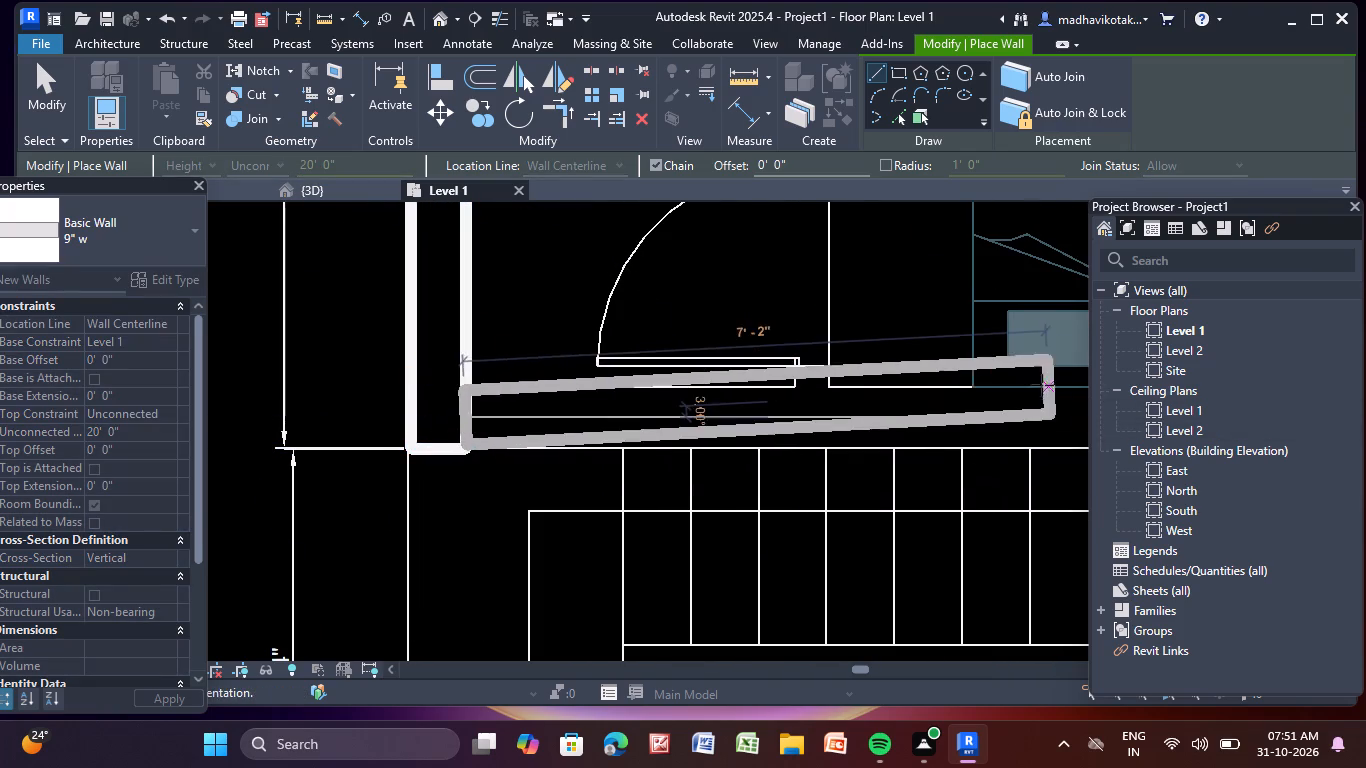
scroll(1041, 396, down, 2)
middle_drag(1041, 398, 461, 443)
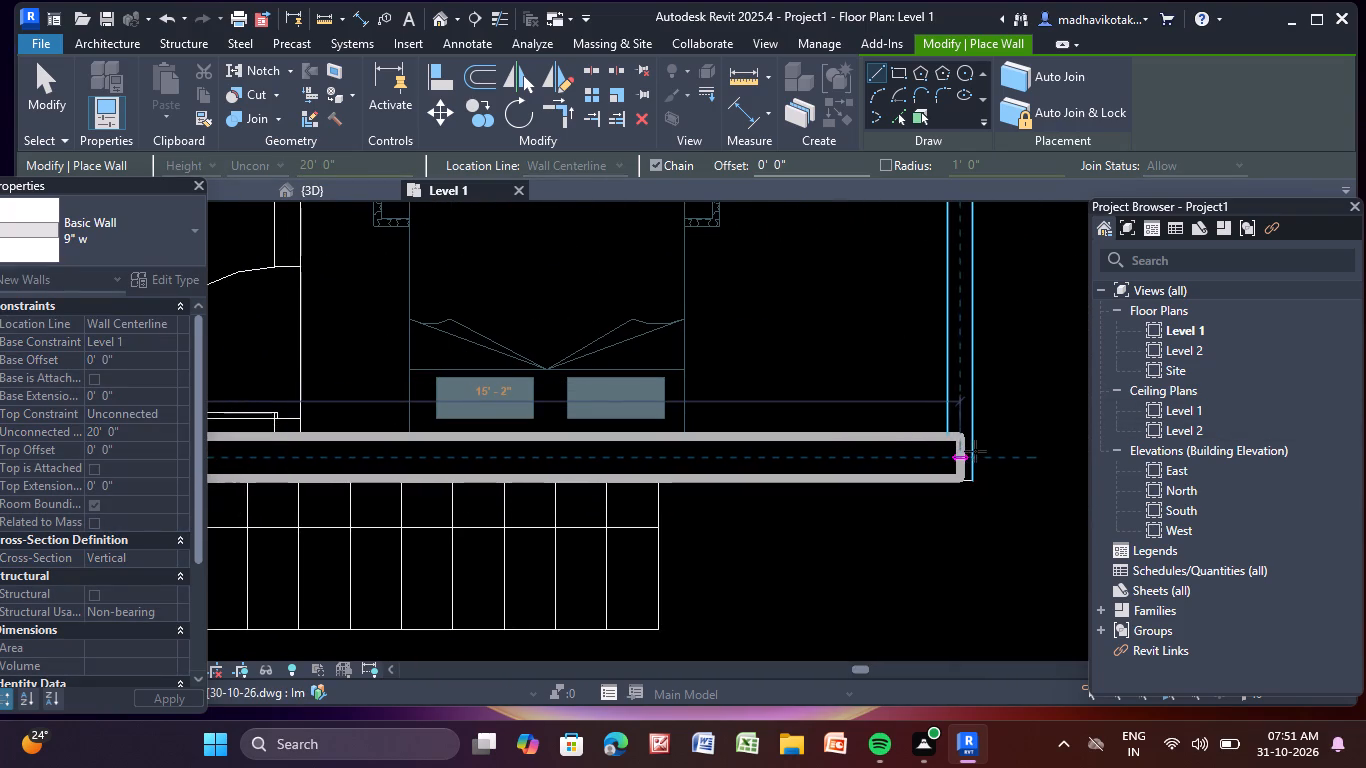
scroll(968, 453, up, 3)
click(977, 452)
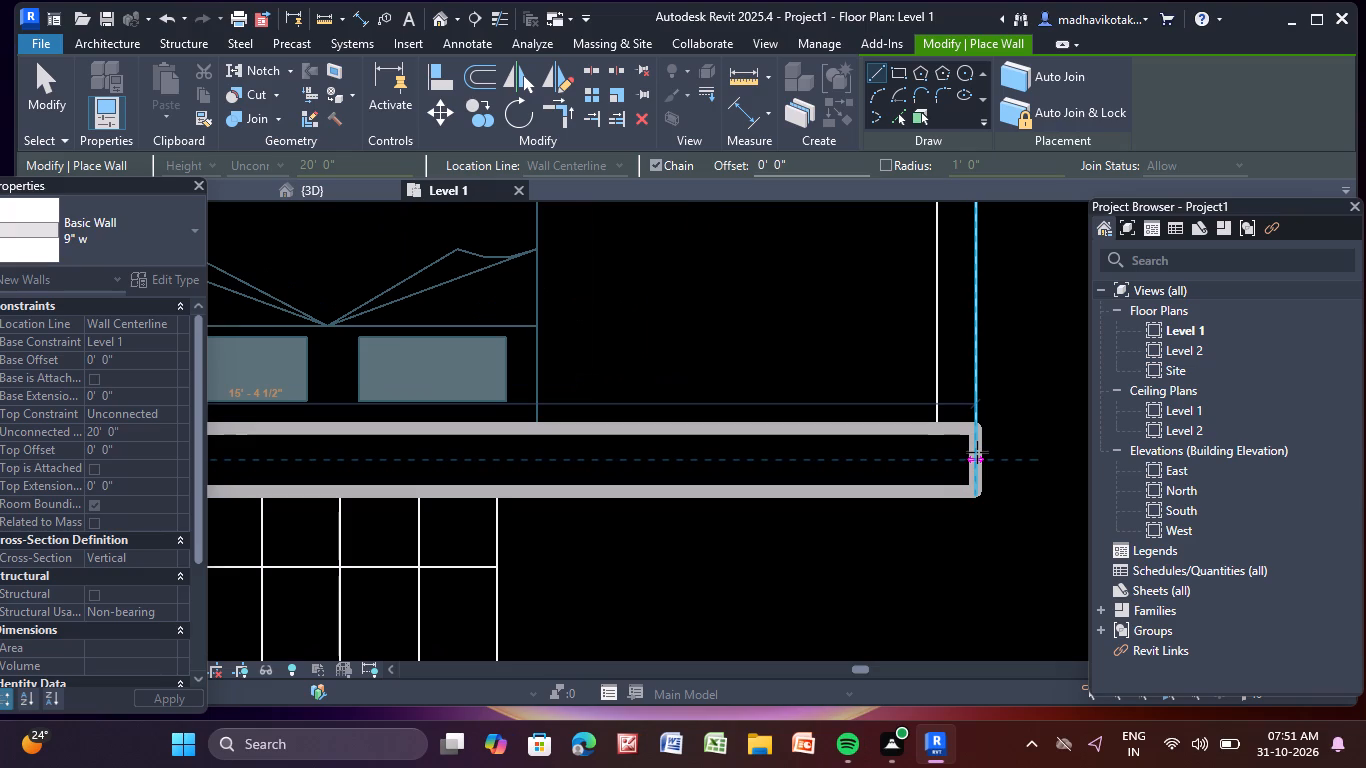
key(Escape)
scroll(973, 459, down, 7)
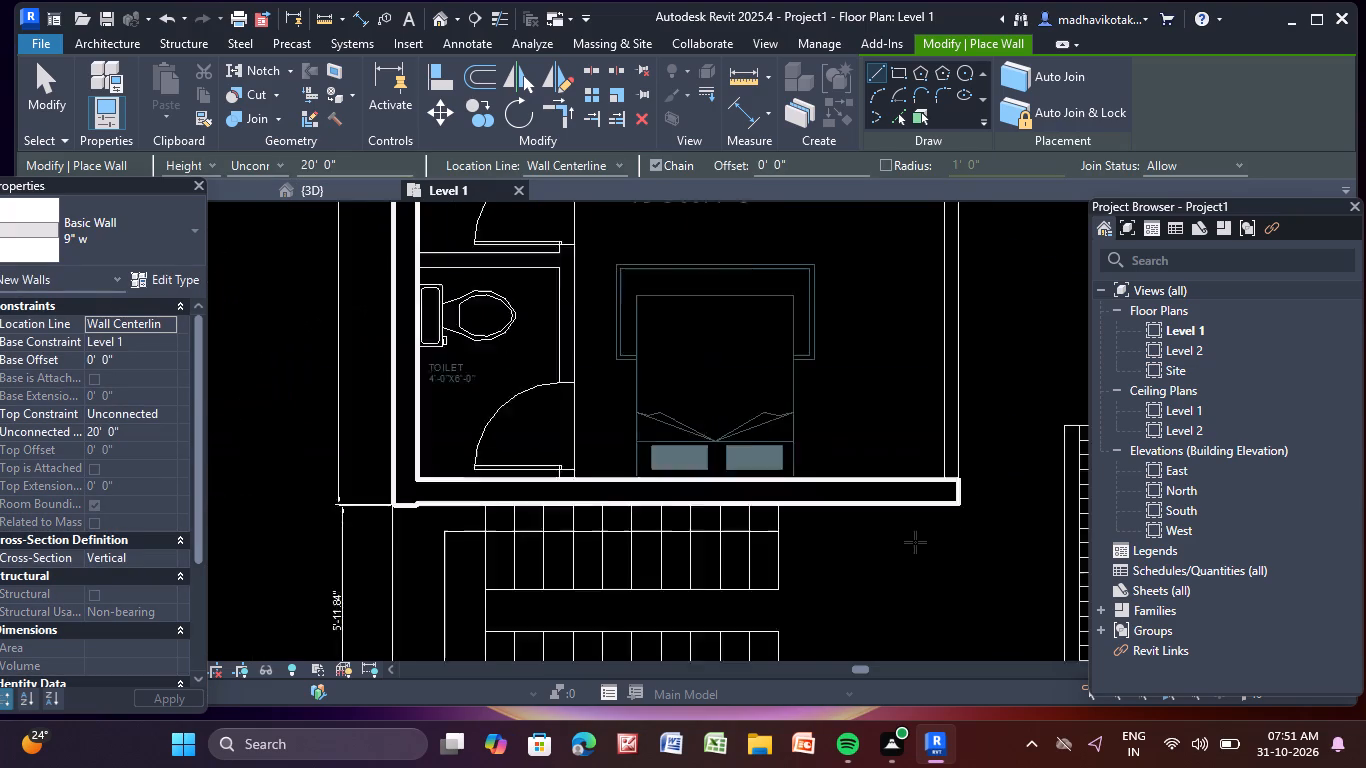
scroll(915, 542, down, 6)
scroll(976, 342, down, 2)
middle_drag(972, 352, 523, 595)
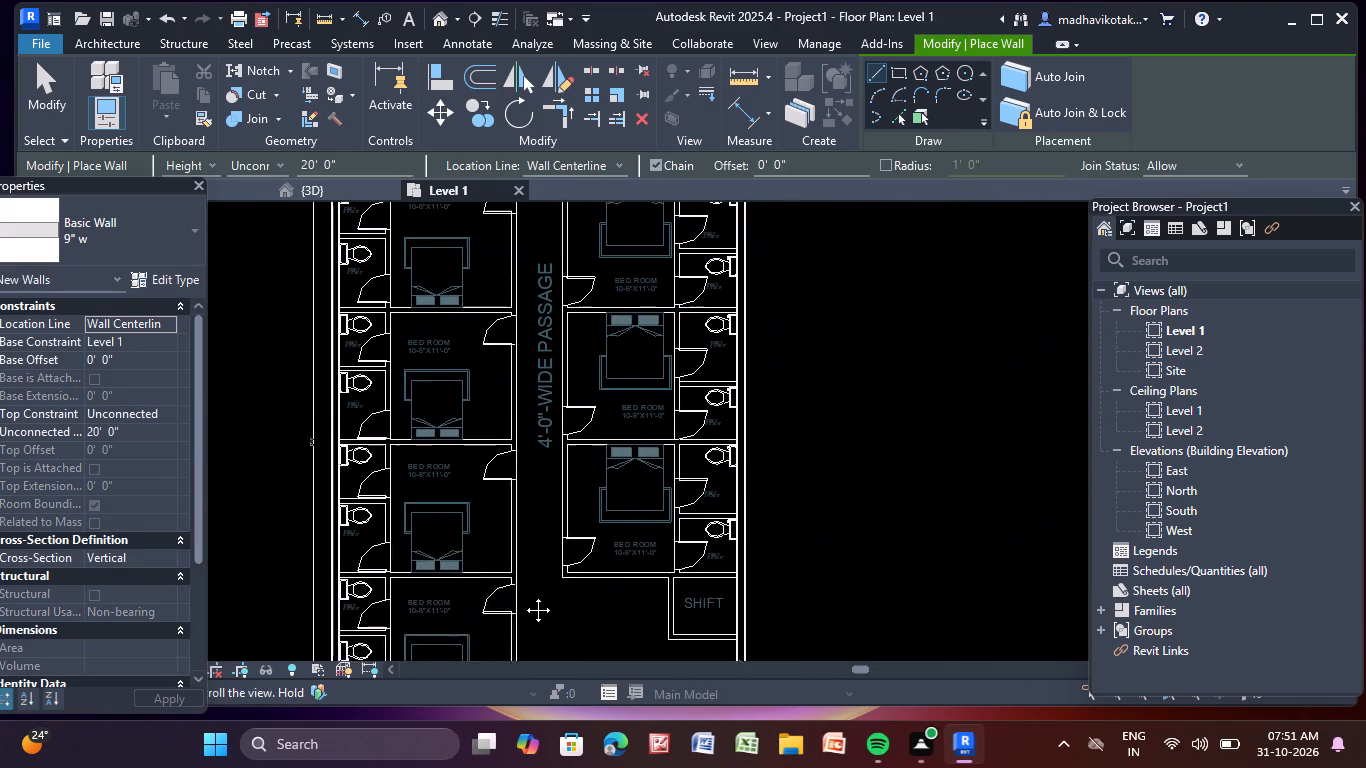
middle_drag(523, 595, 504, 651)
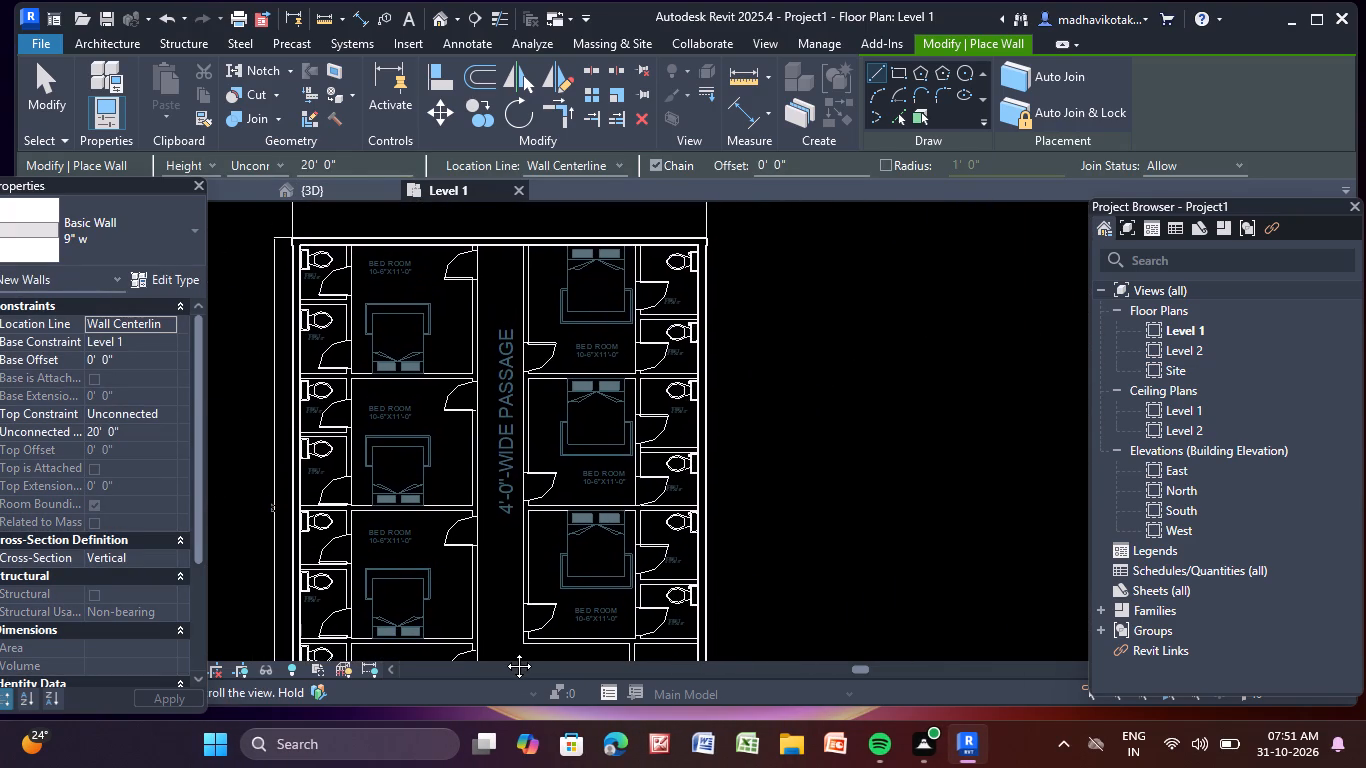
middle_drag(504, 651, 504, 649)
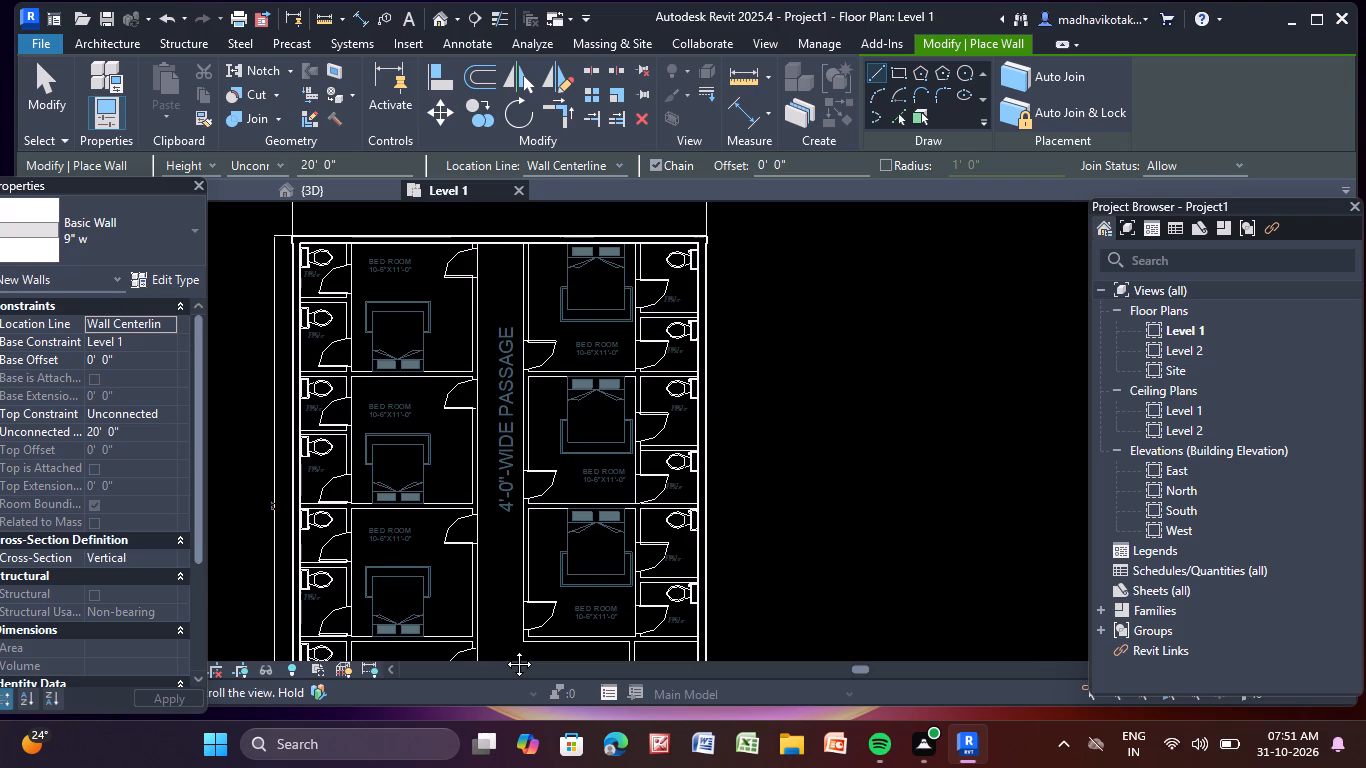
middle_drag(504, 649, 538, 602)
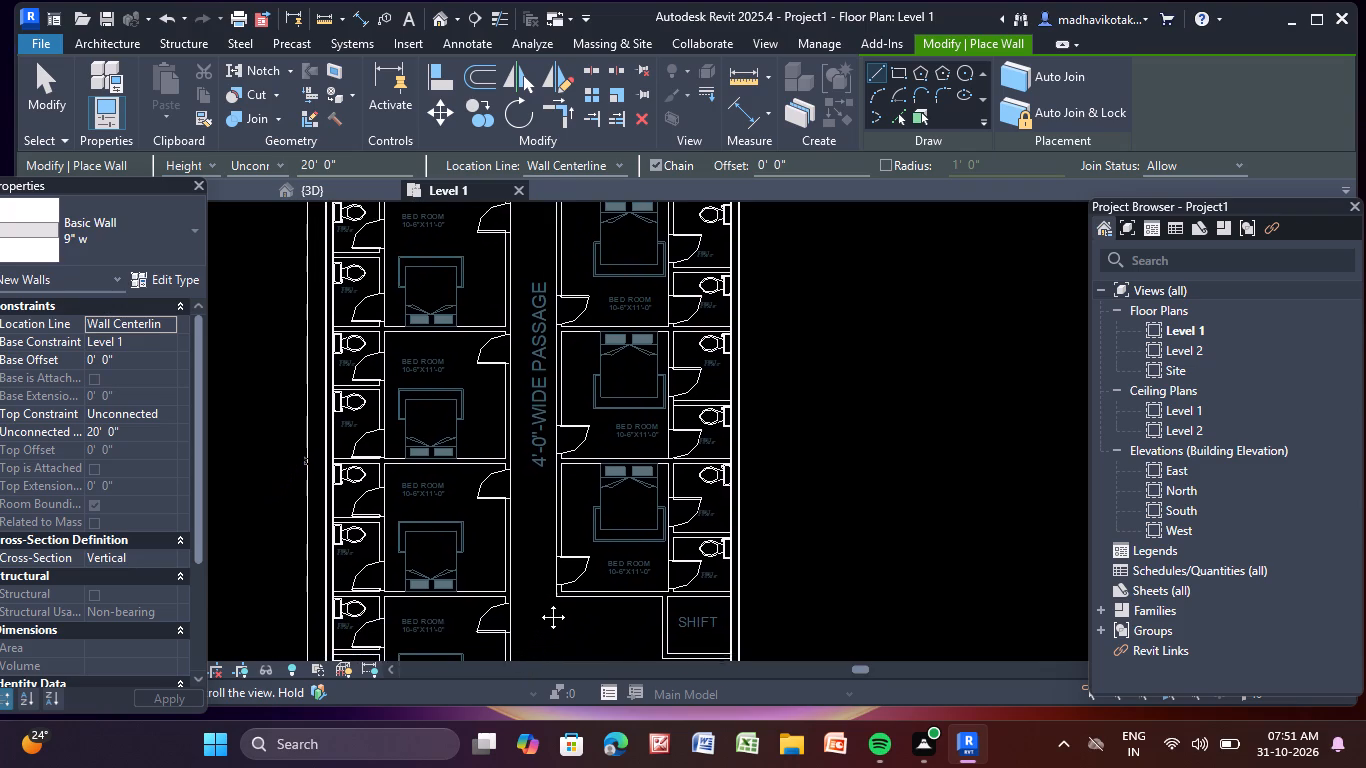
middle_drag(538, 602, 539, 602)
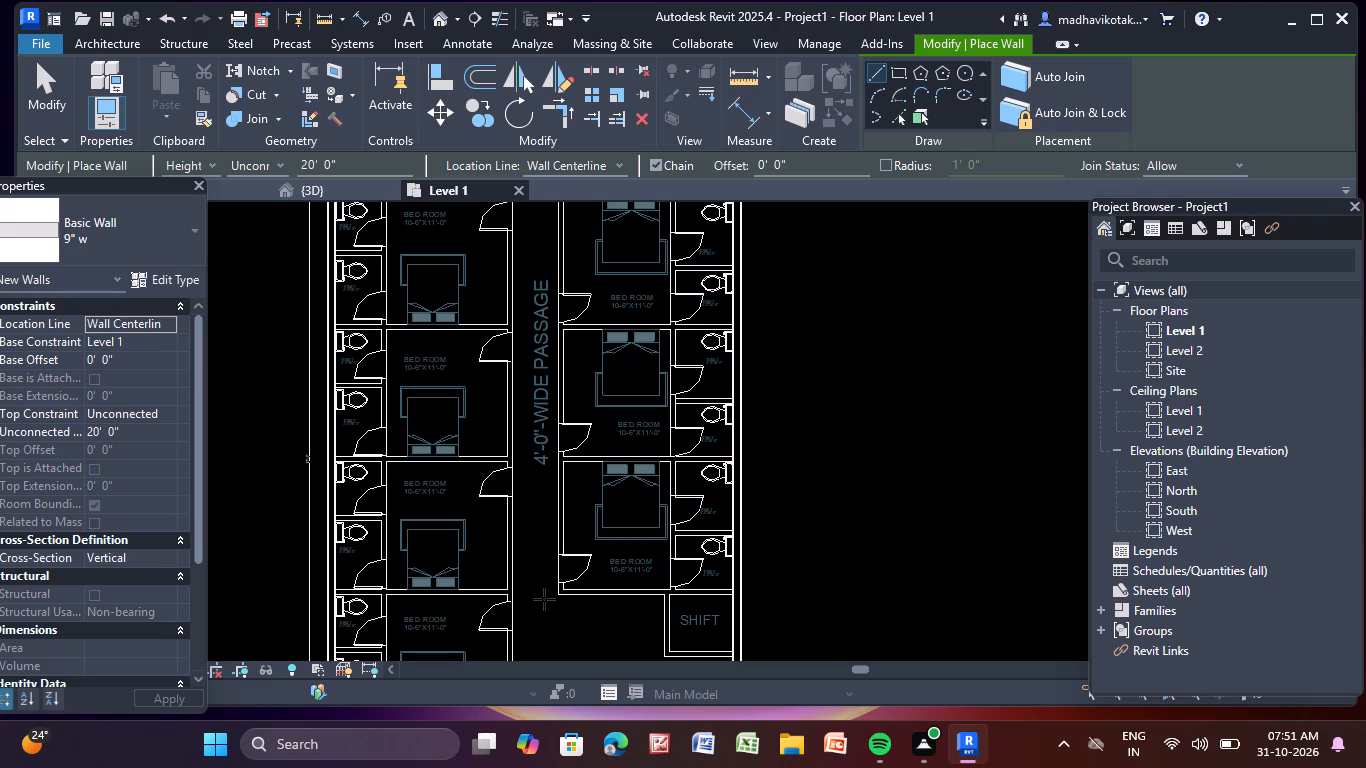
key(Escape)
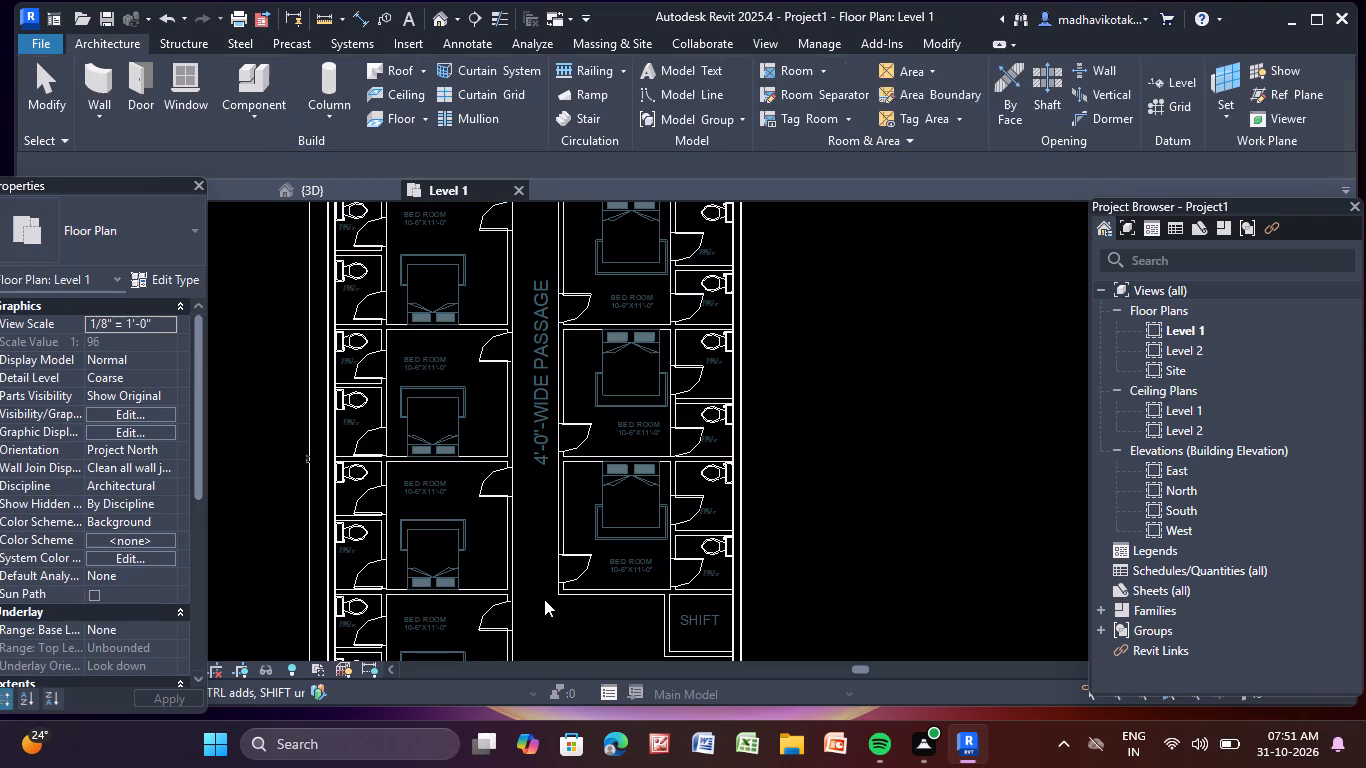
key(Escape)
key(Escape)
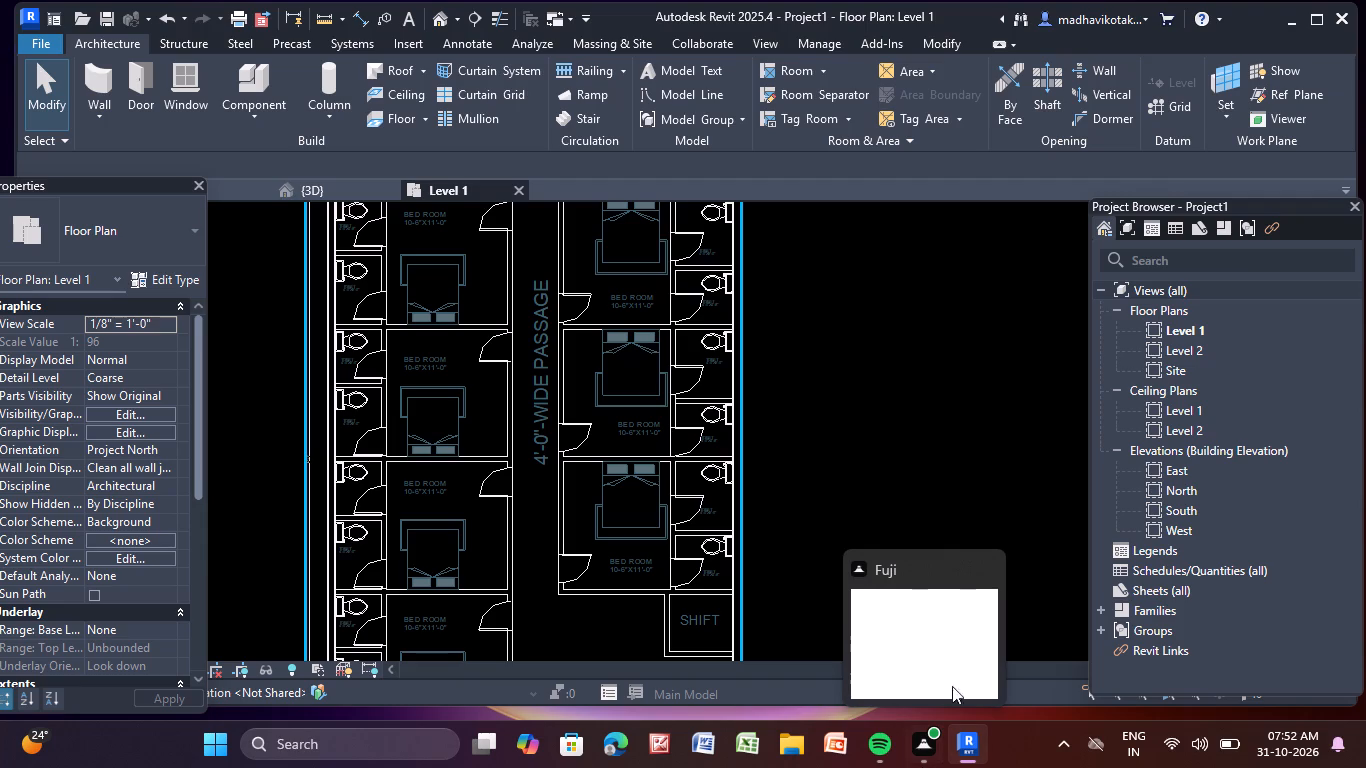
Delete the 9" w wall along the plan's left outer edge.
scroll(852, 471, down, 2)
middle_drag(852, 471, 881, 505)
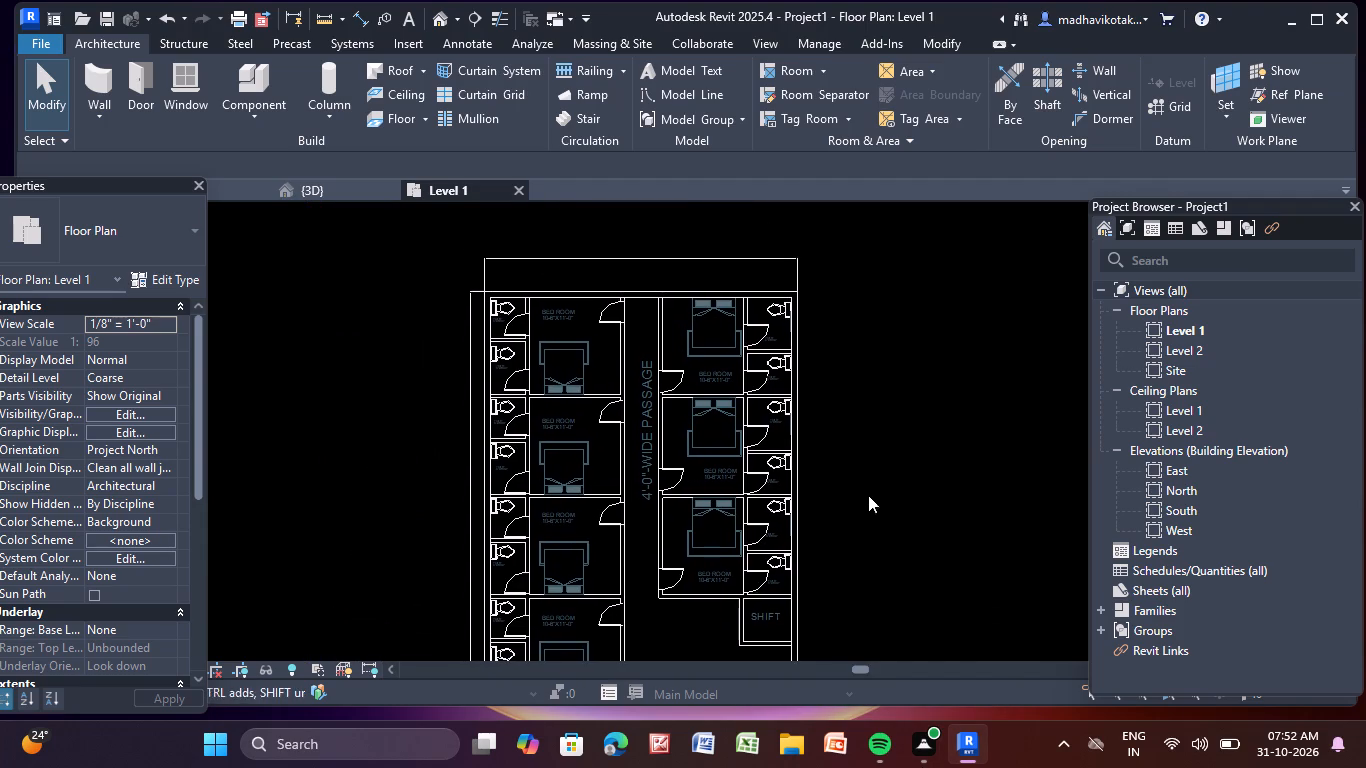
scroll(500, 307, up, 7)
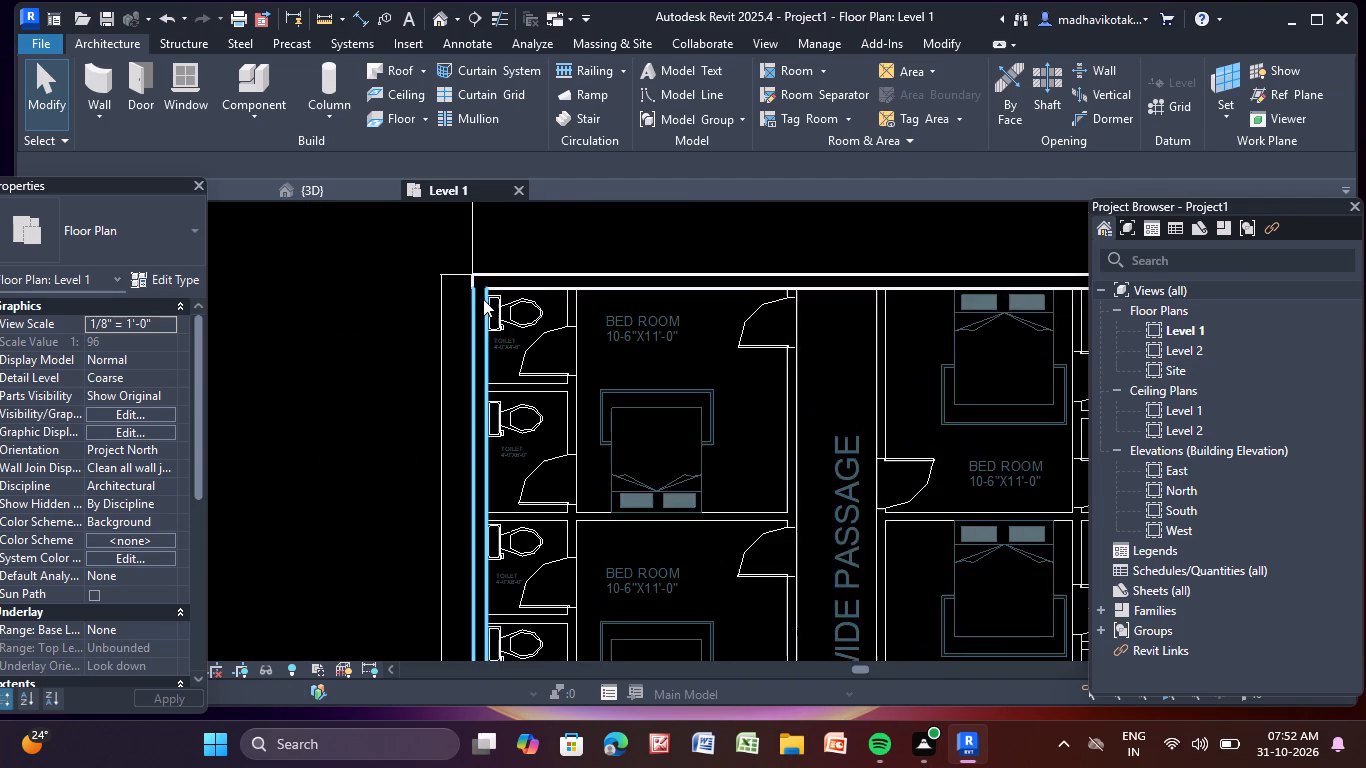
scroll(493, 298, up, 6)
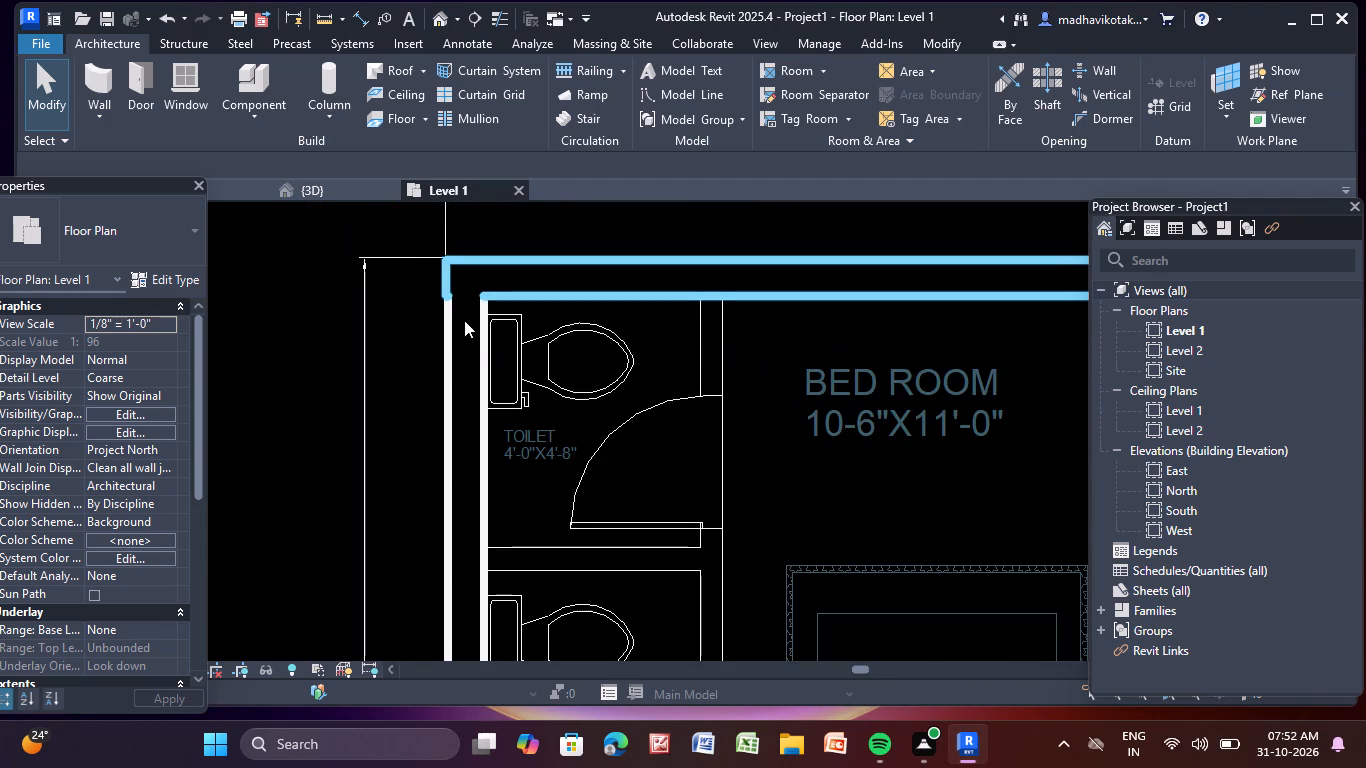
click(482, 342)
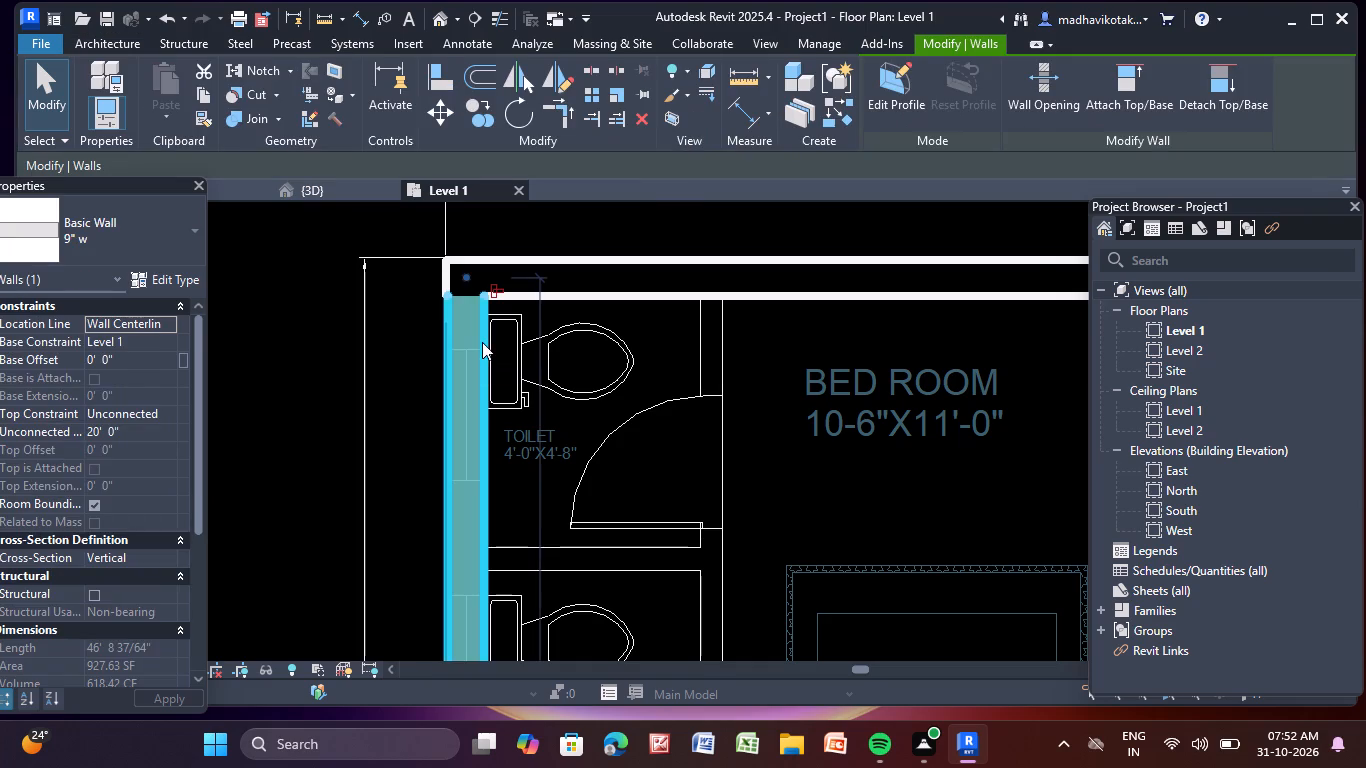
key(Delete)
Draw a 9" w wall down the plan's left outer edge, from the top wall to the wall beneath the lowest bedroom, above the stairs.
click(84, 76)
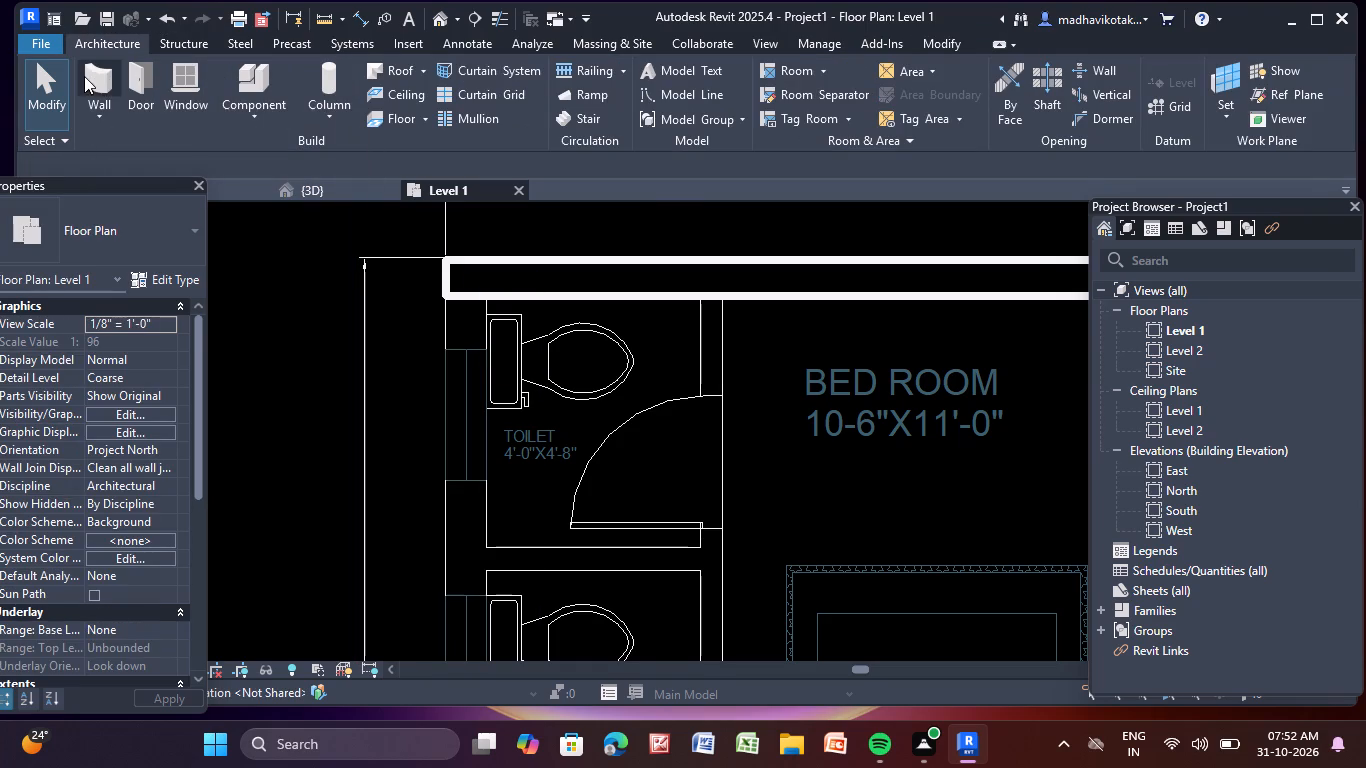
scroll(474, 300, up, 5)
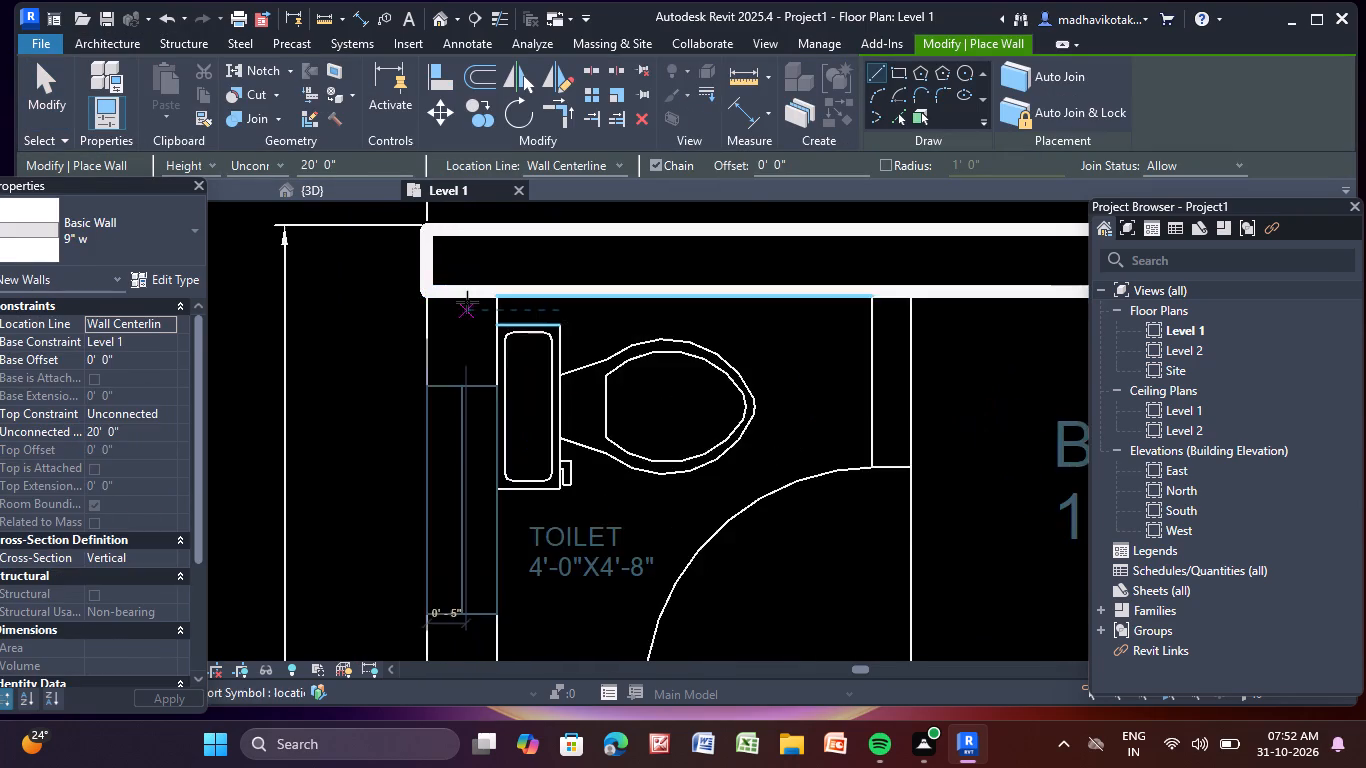
scroll(467, 302, up, 3)
click(458, 279)
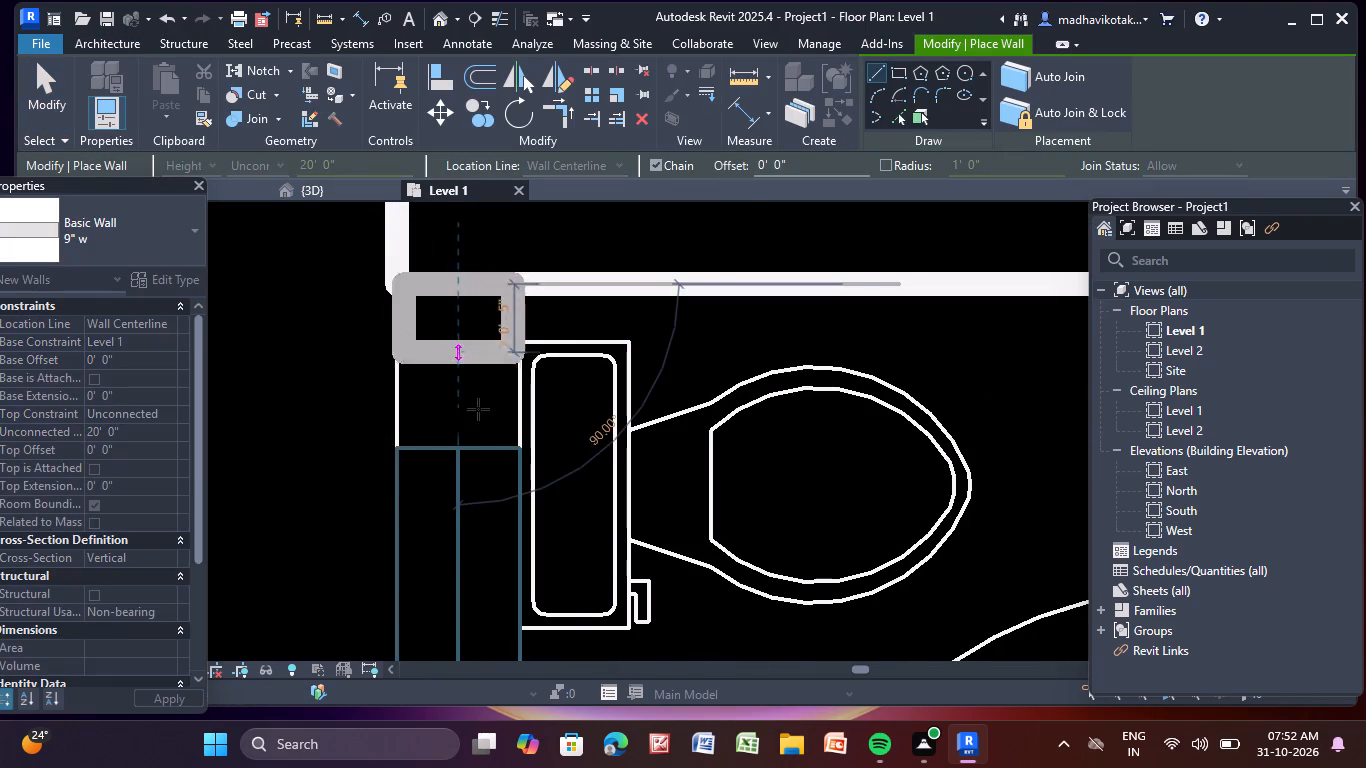
scroll(457, 515, down, 5)
middle_drag(457, 515, 436, 6)
scroll(456, 466, down, 4)
middle_drag(448, 487, 435, 0)
scroll(433, 521, down, 4)
middle_drag(433, 520, 430, 457)
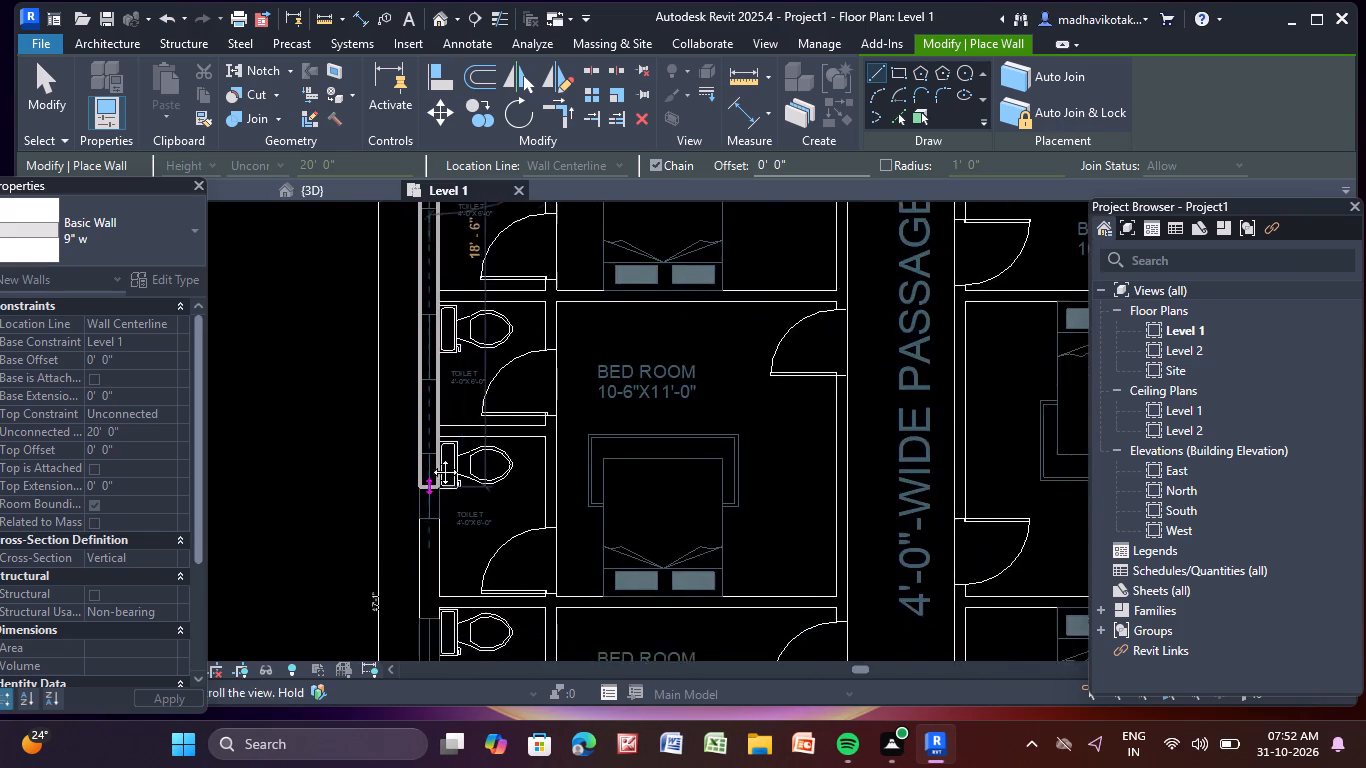
middle_drag(430, 457, 408, 61)
scroll(390, 596, down, 4)
middle_drag(389, 589, 377, 166)
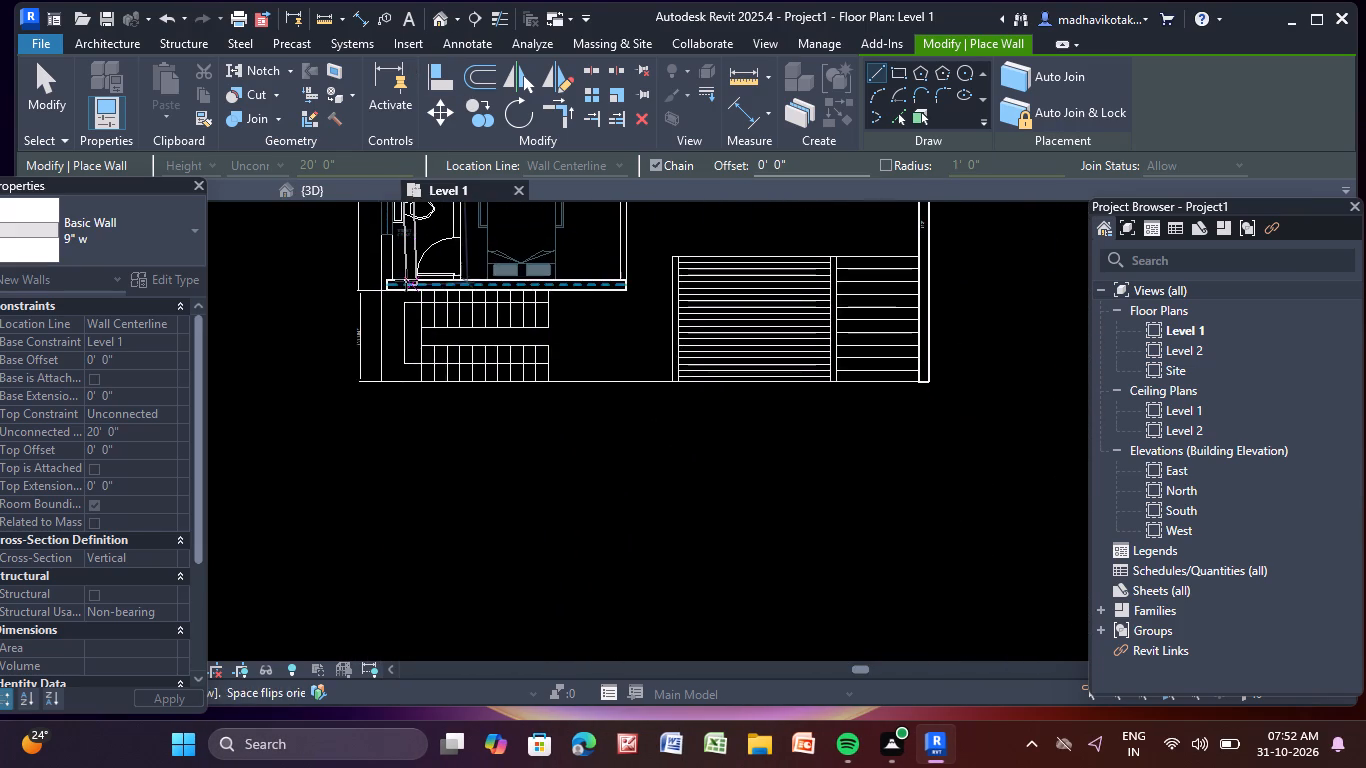
scroll(403, 287, up, 10)
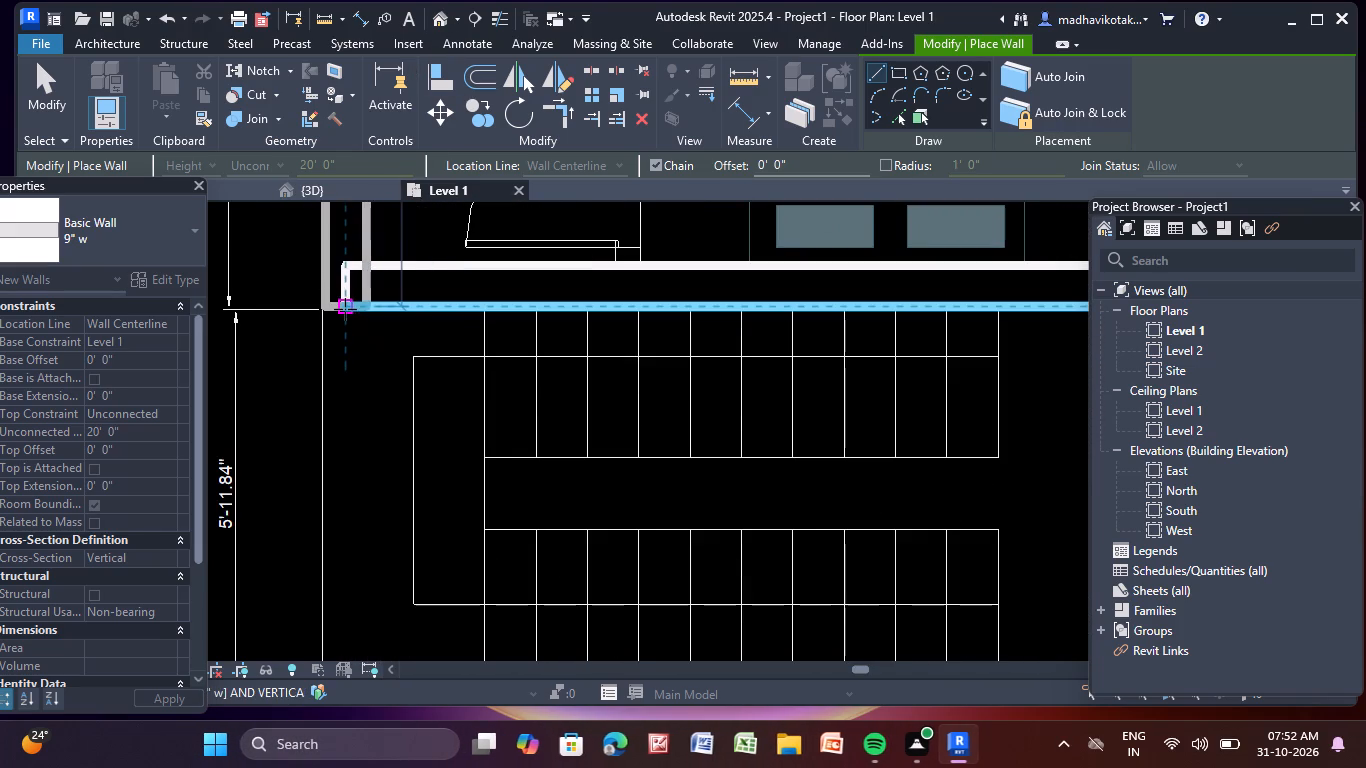
click(345, 309)
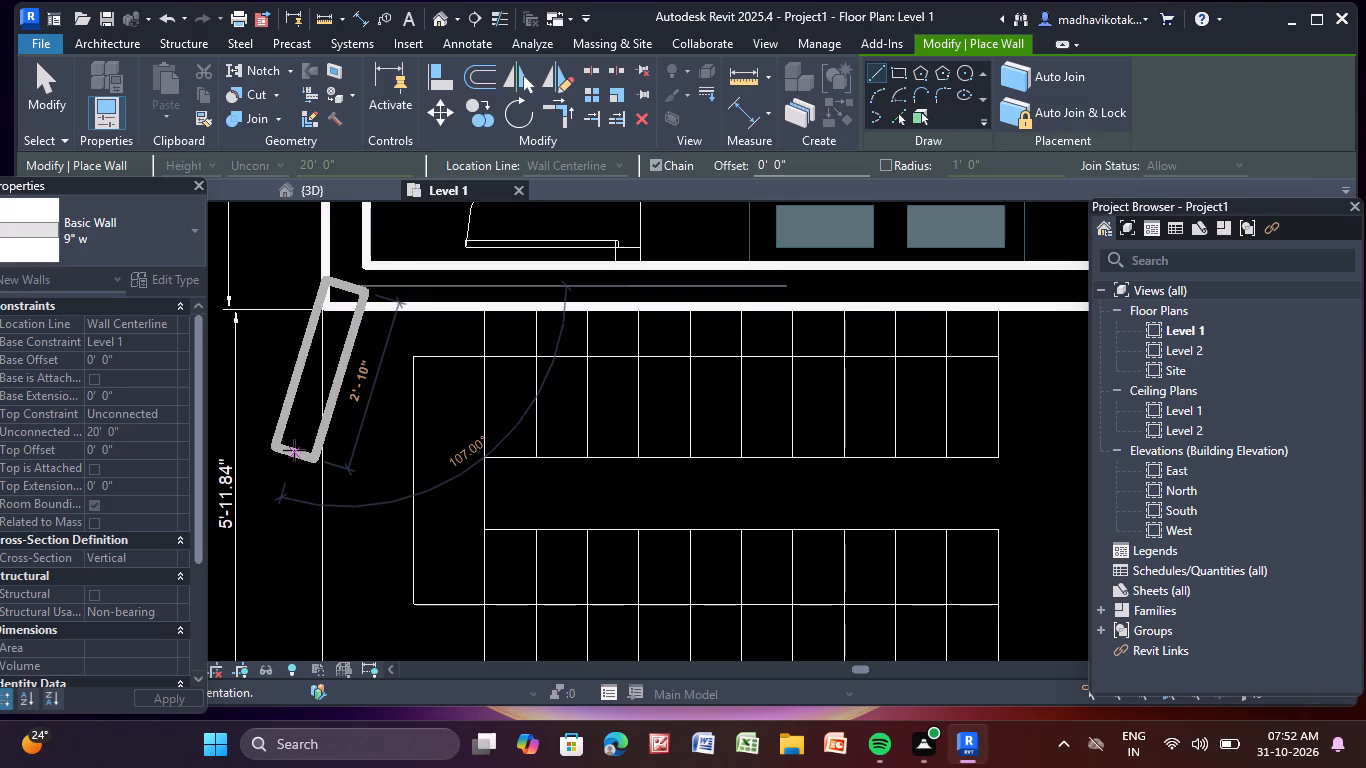
key(Escape)
key(Escape)
scroll(304, 429, down, 10)
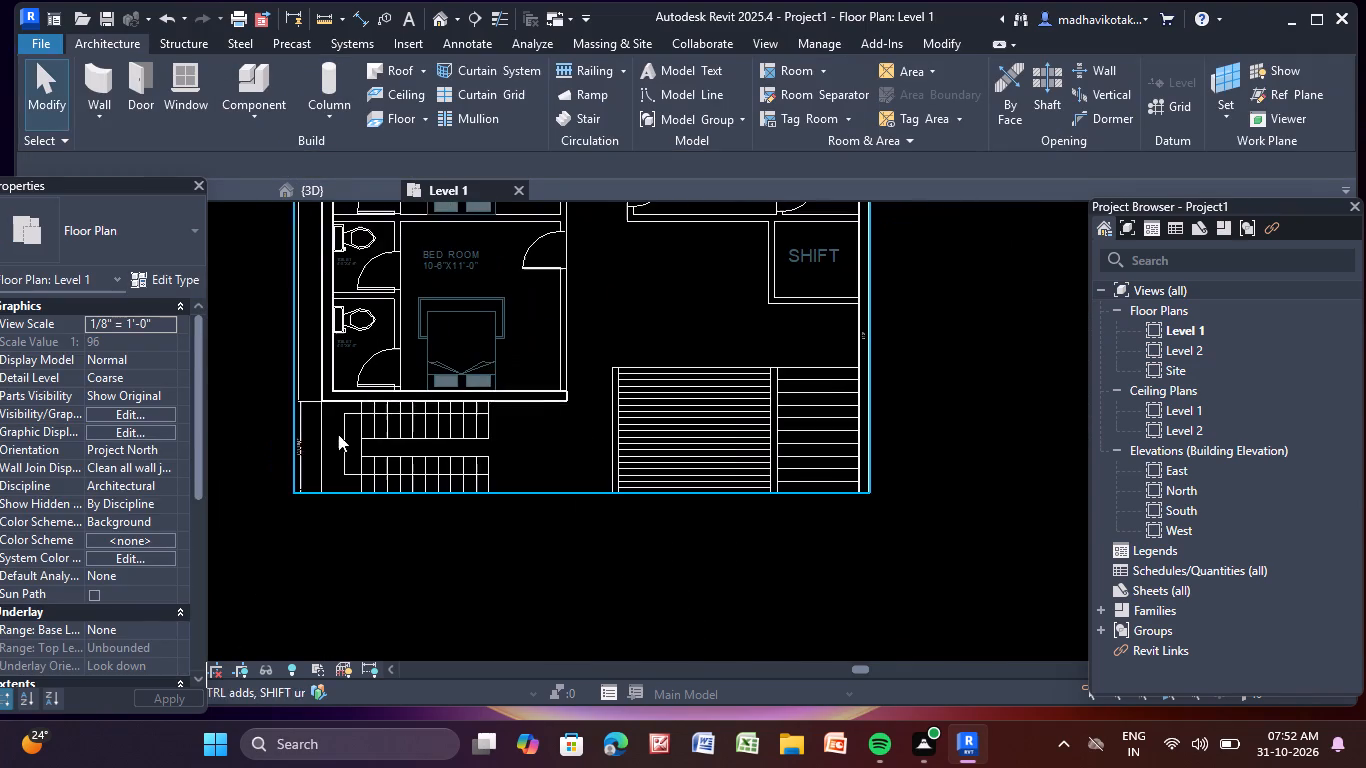
Delete the 9" w wall along the plan's right outer edge, beside the toilets.
scroll(497, 345, down, 2)
scroll(495, 346, up, 1)
middle_drag(485, 356, 316, 767)
middle_drag(431, 283, 430, 284)
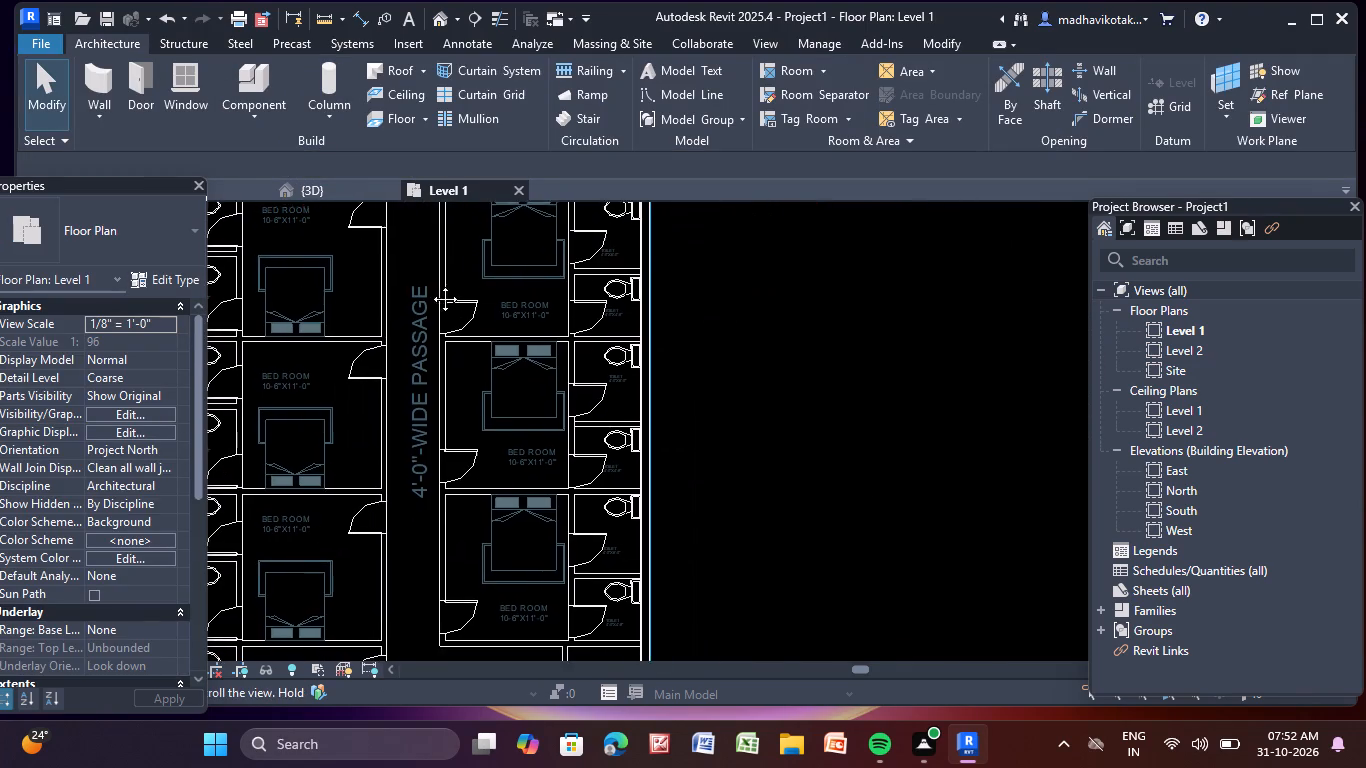
middle_drag(430, 284, 476, 499)
scroll(607, 435, up, 4)
scroll(779, 418, up, 4)
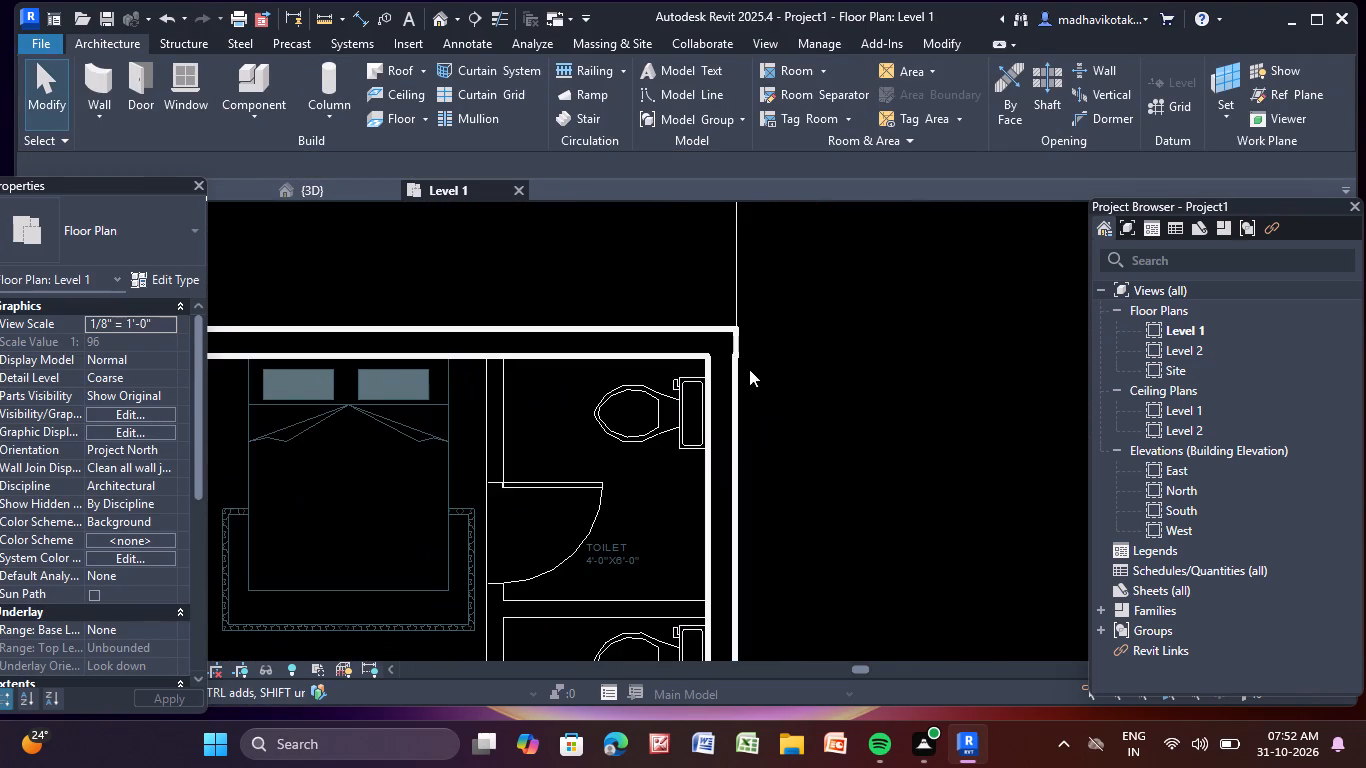
middle_drag(729, 346, 560, 257)
click(564, 293)
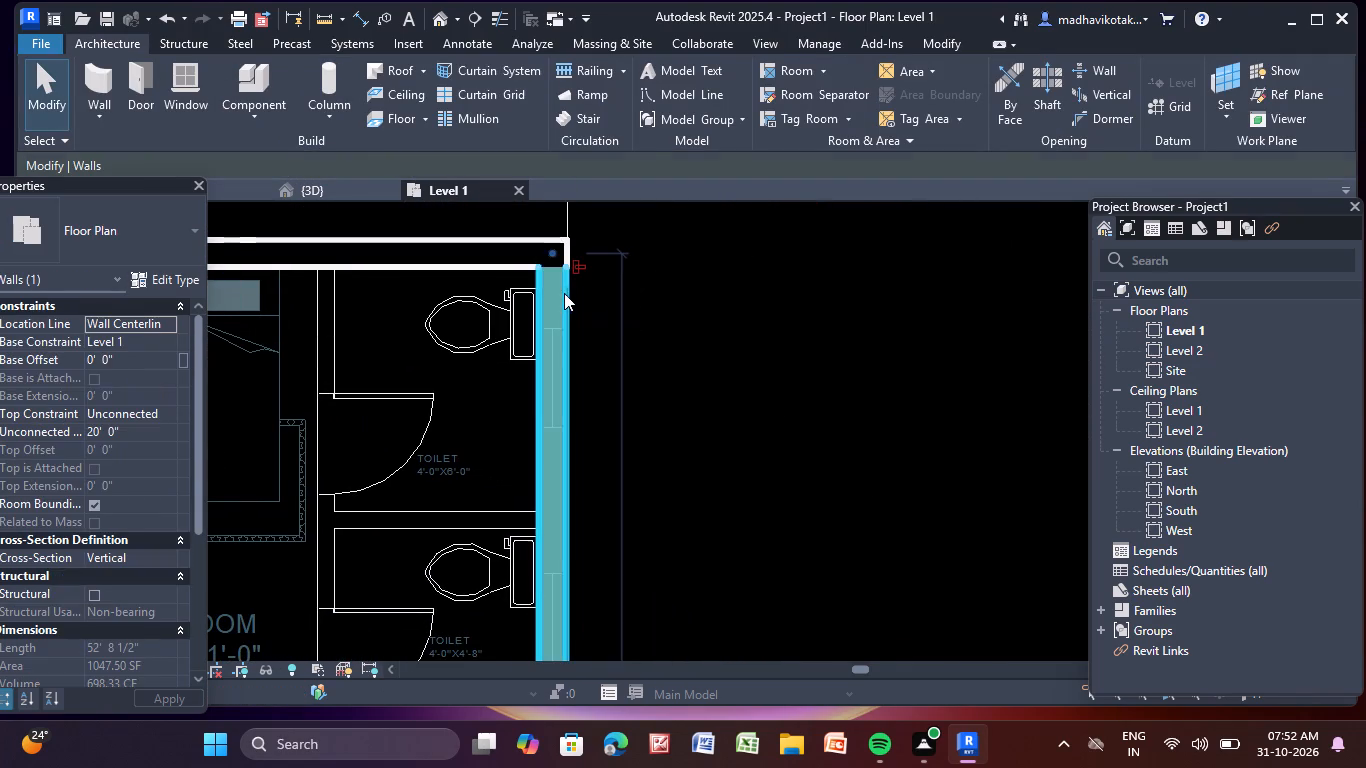
key(Delete)
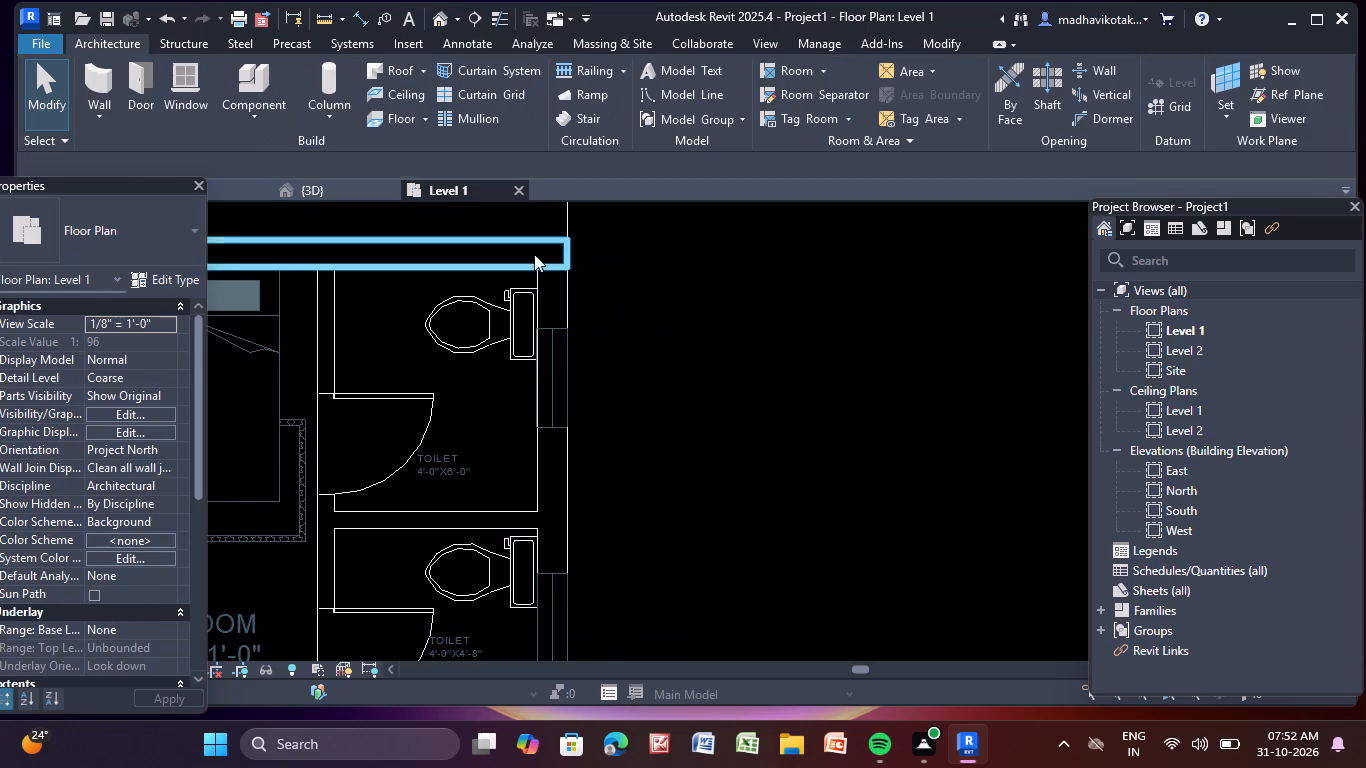
Draw a 9" w wall down the plan's right outer edge, from the top wall past the shaft marked SHIFT to the plan's bottom line.
click(99, 83)
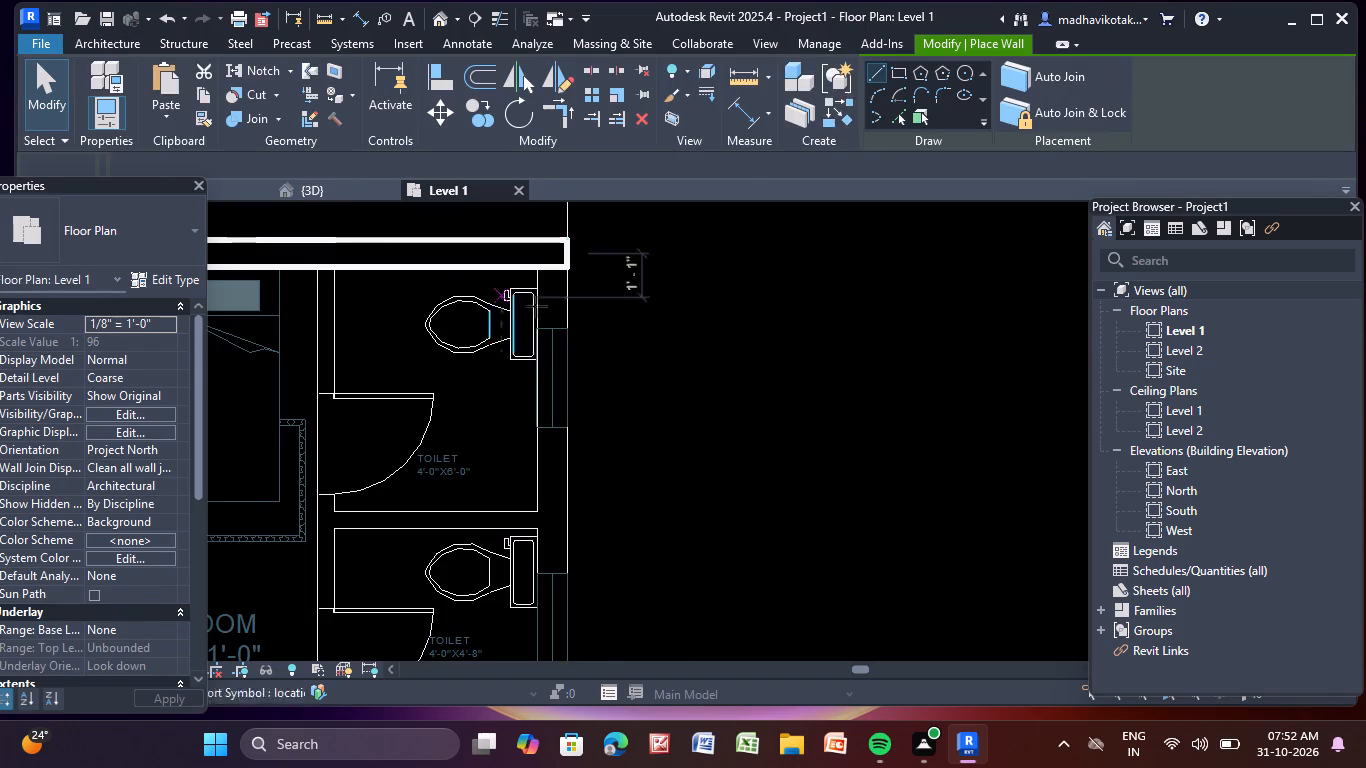
scroll(544, 272, up, 5)
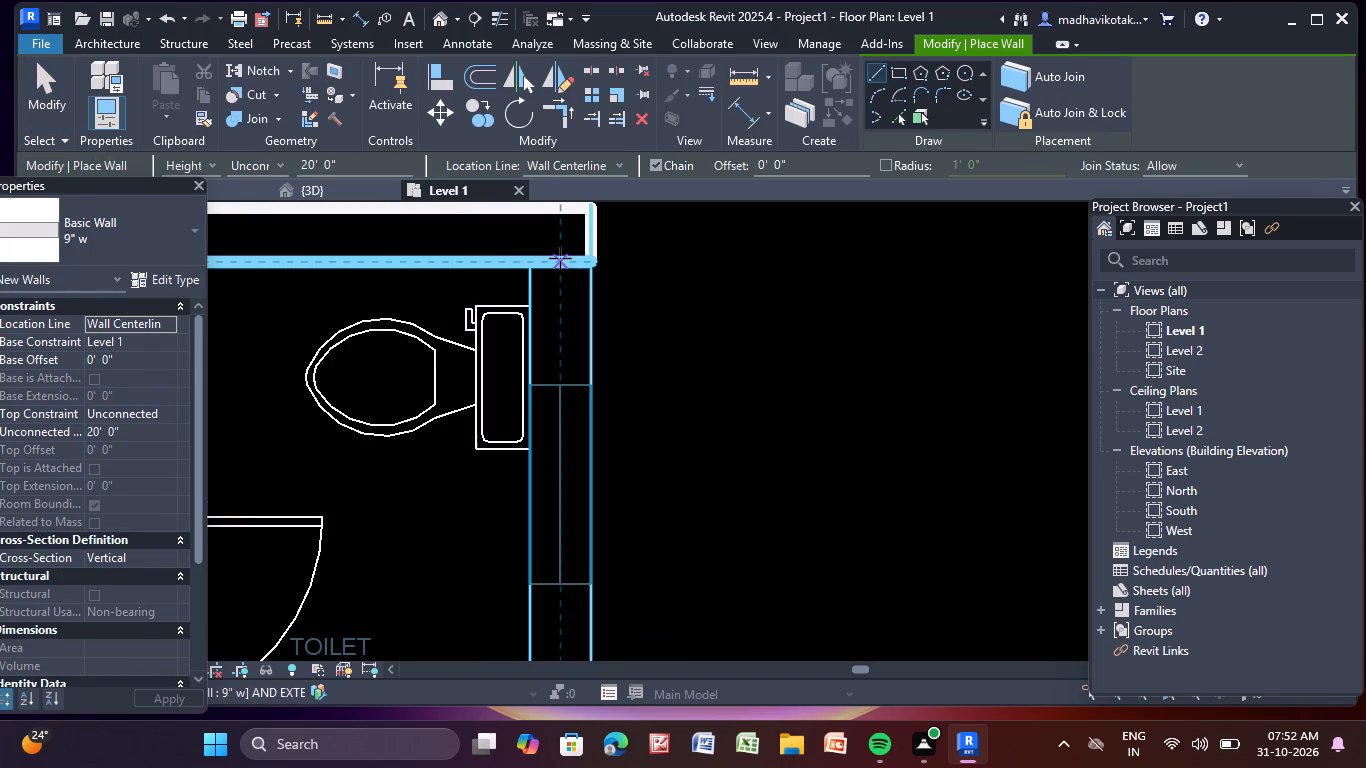
click(560, 258)
scroll(558, 574, down, 5)
middle_drag(555, 572, 496, 140)
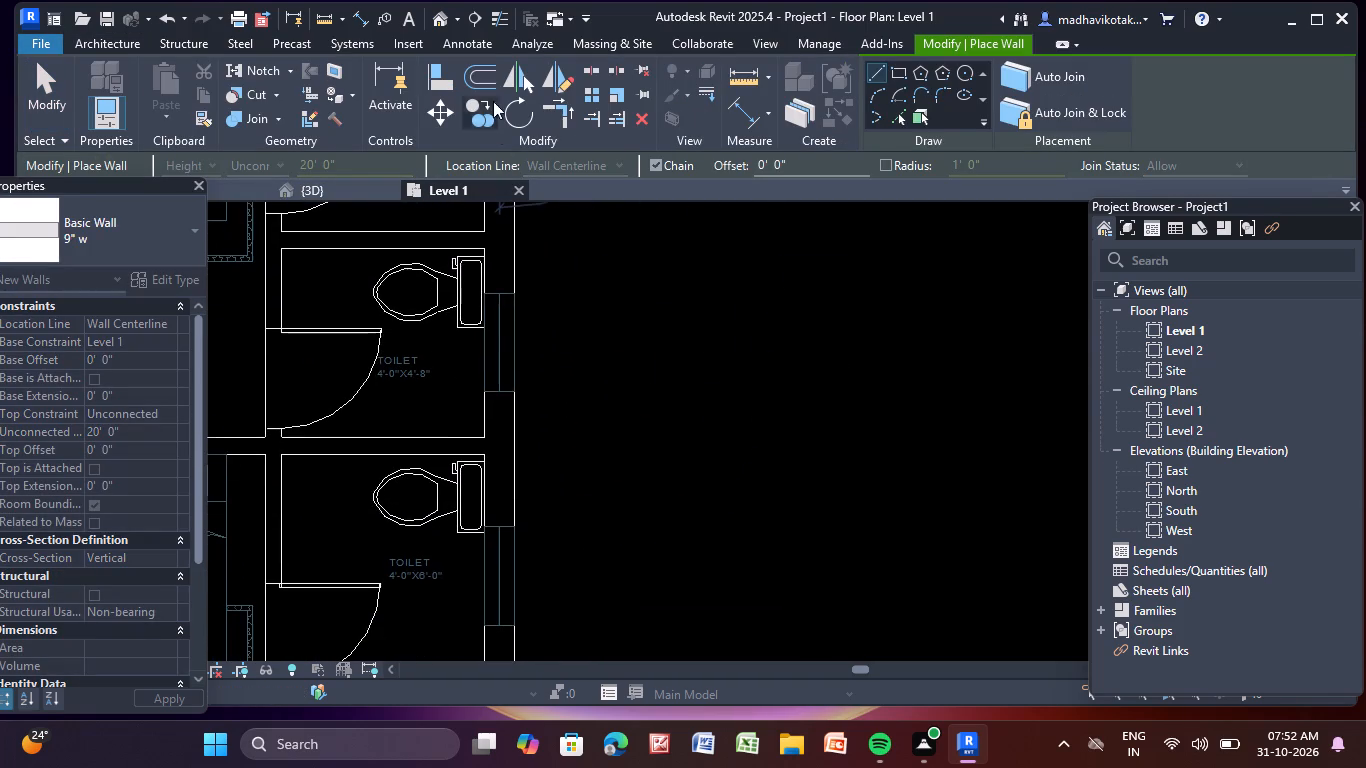
scroll(498, 580, down, 5)
middle_drag(498, 581, 495, 566)
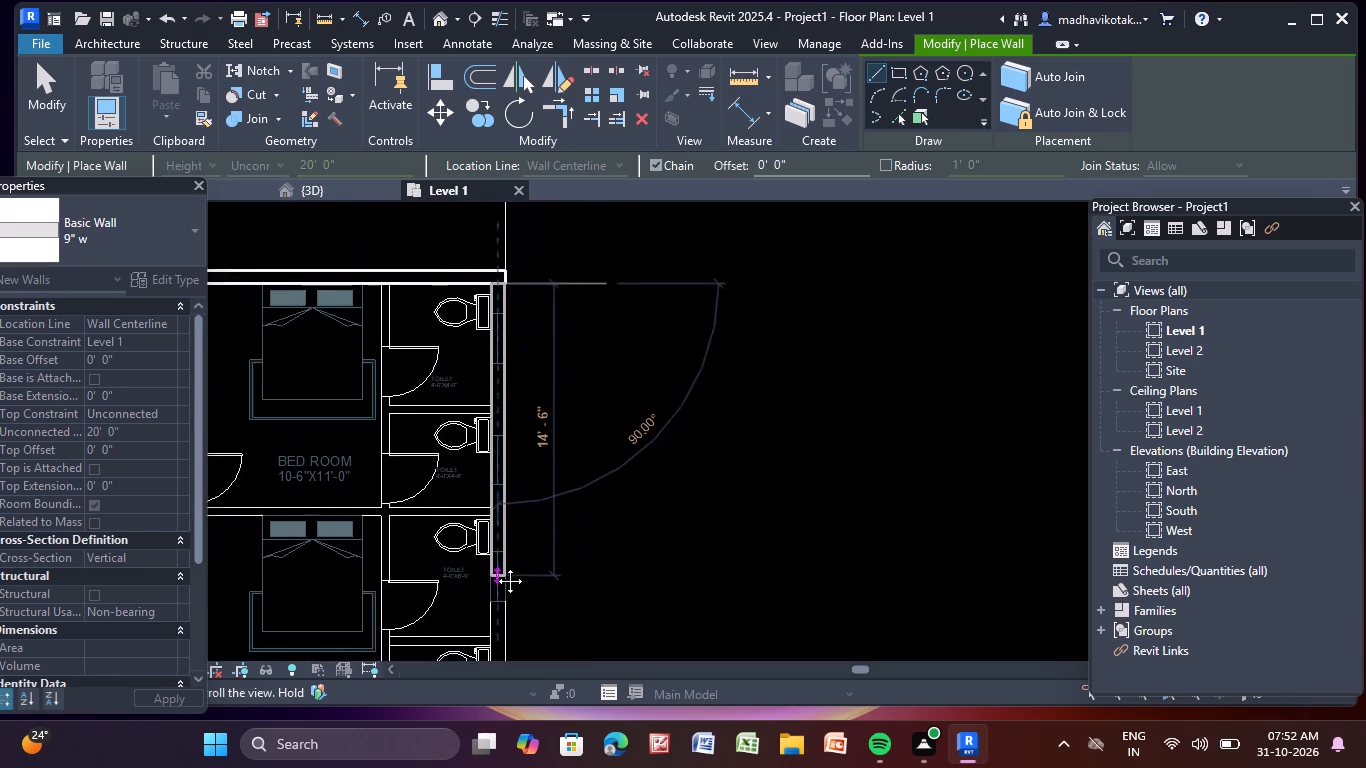
middle_drag(495, 566, 439, 135)
middle_drag(436, 631, 410, 265)
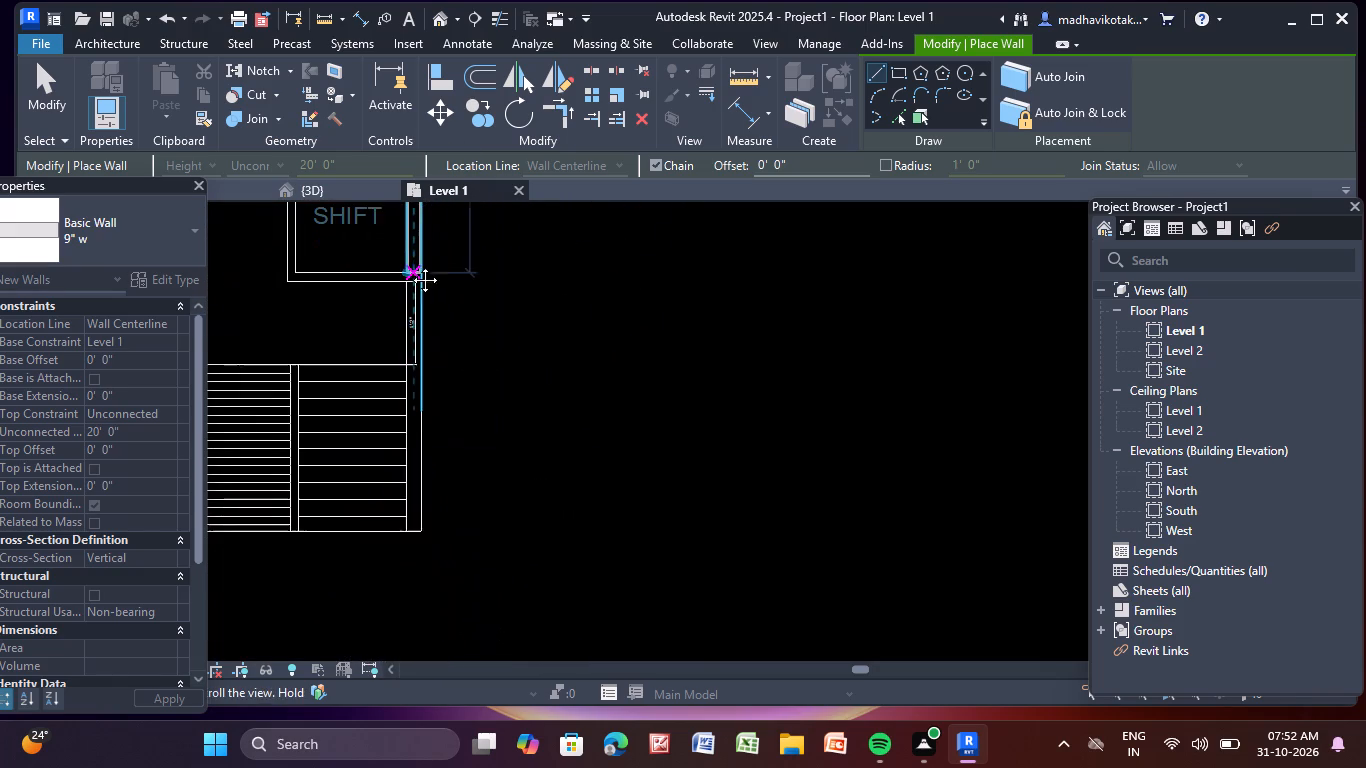
middle_drag(410, 265, 409, 265)
scroll(401, 530, up, 5)
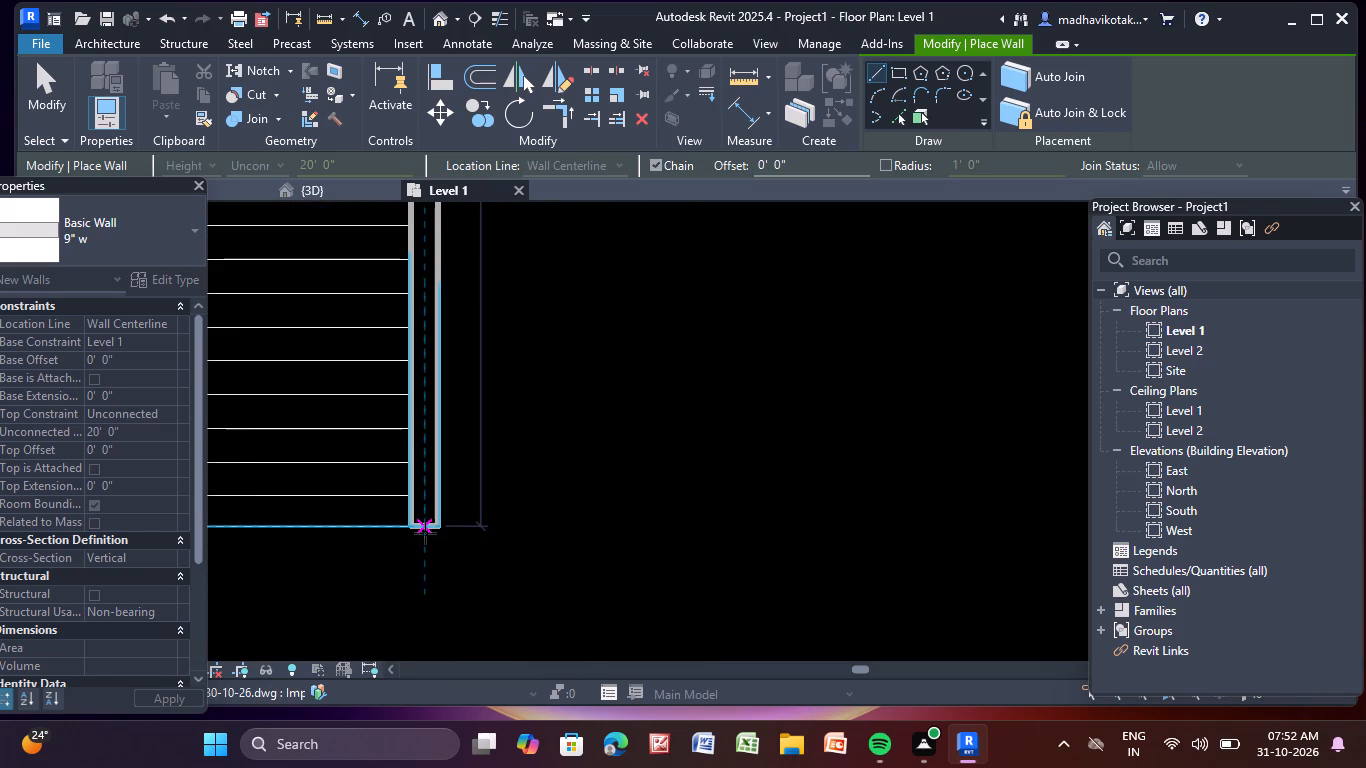
click(426, 534)
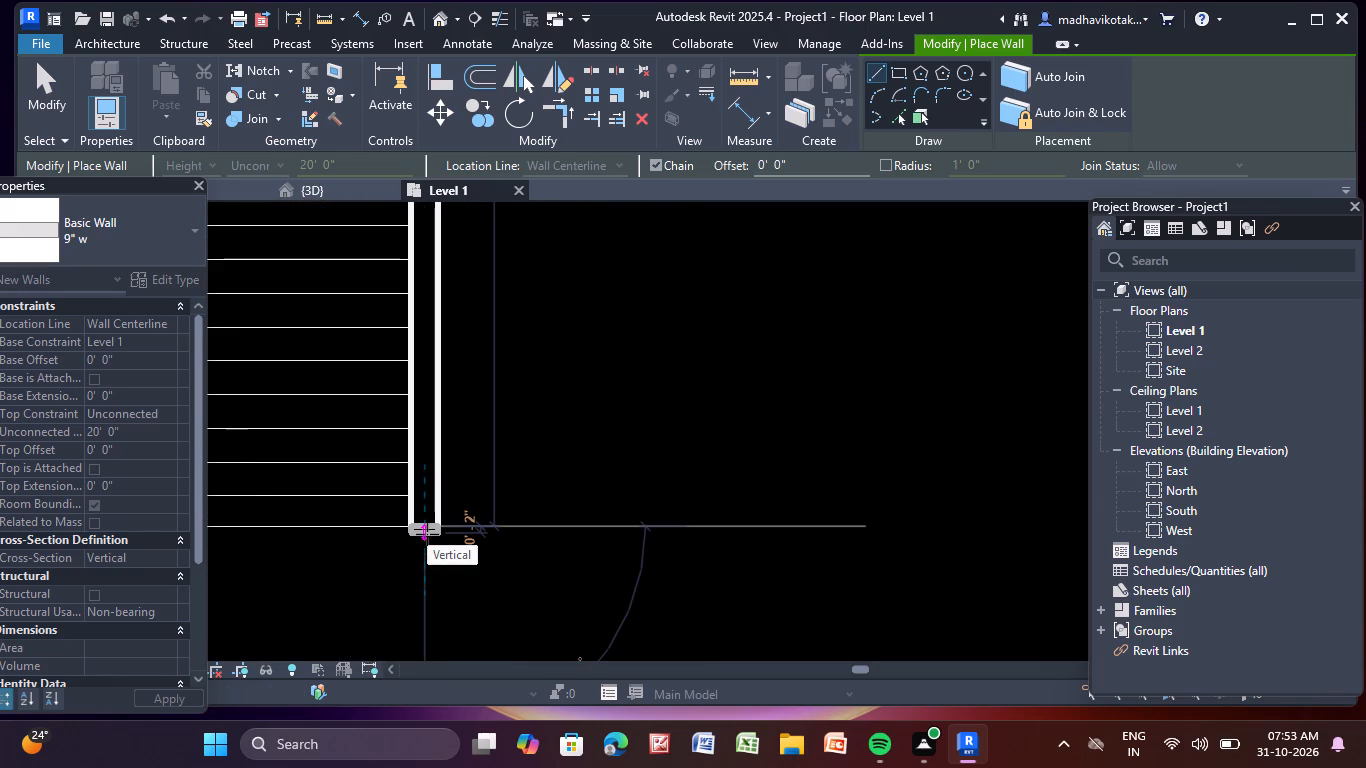
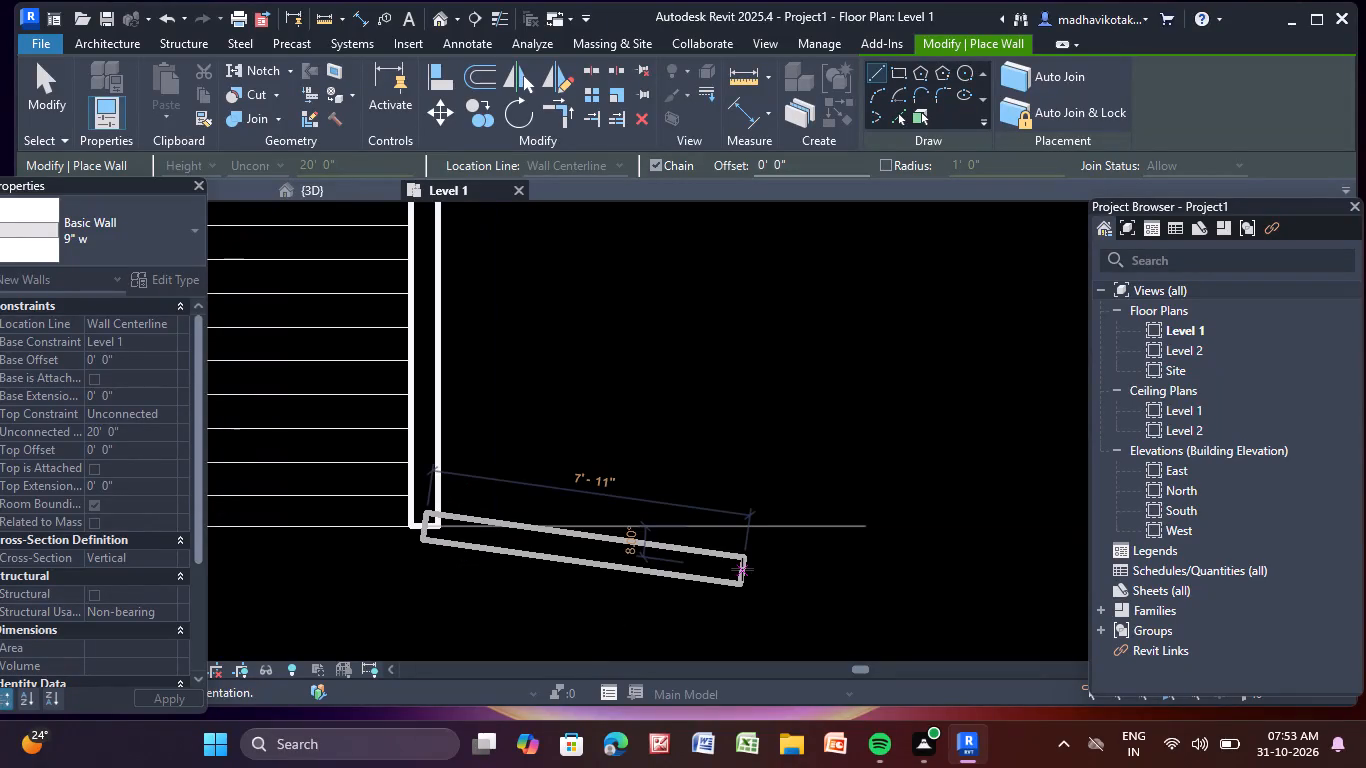
Finish the 9" w wall chain at the plan's bottom line and leave the Wall command.
key(Escape)
scroll(739, 532, down, 2)
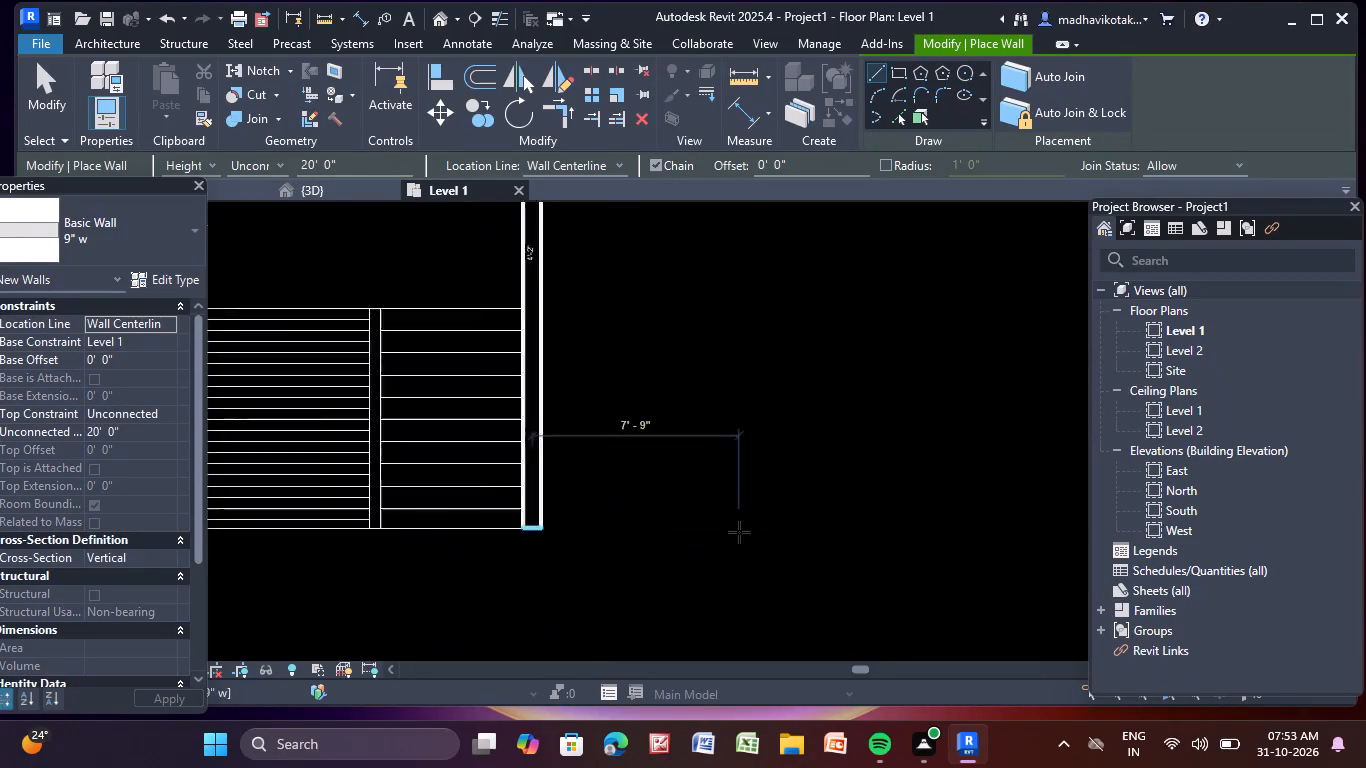
scroll(739, 532, down, 10)
middle_drag(792, 441, 811, 670)
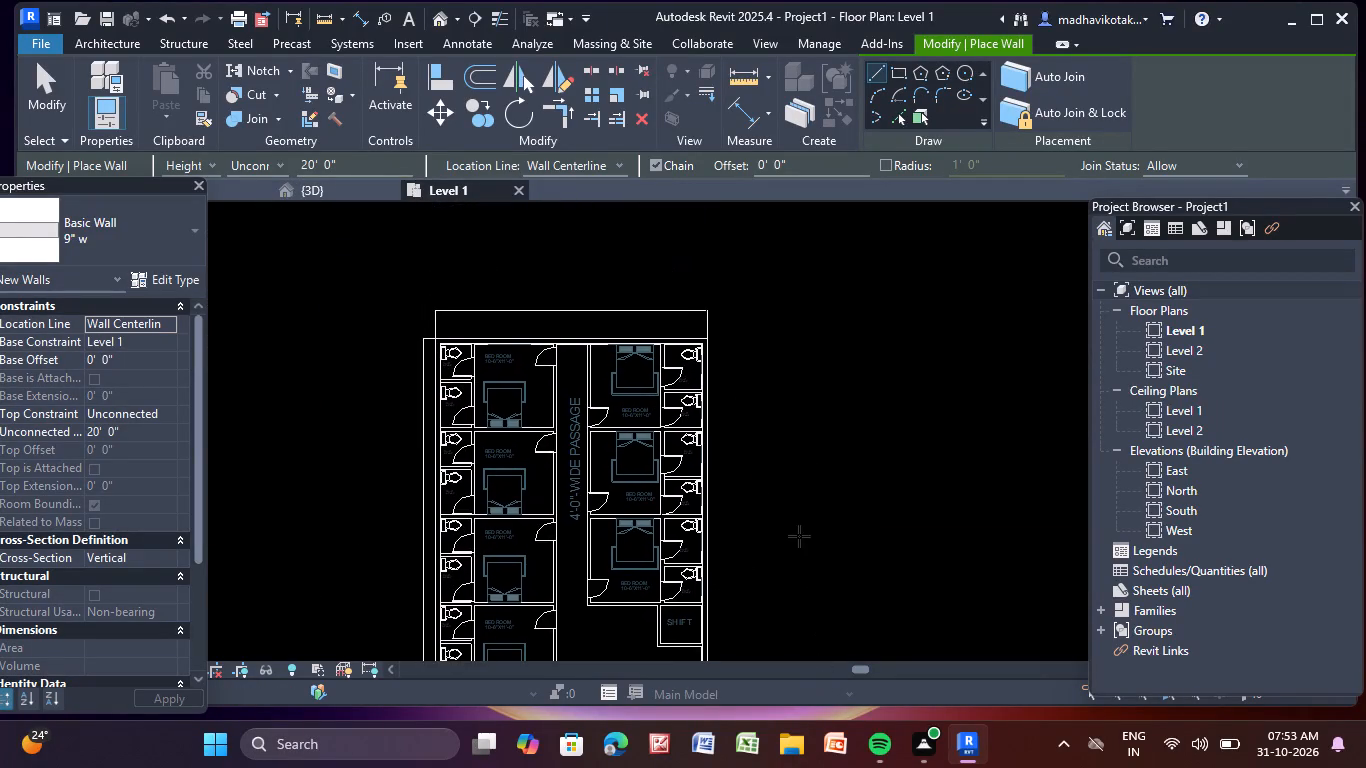
key(Escape)
key(Escape)
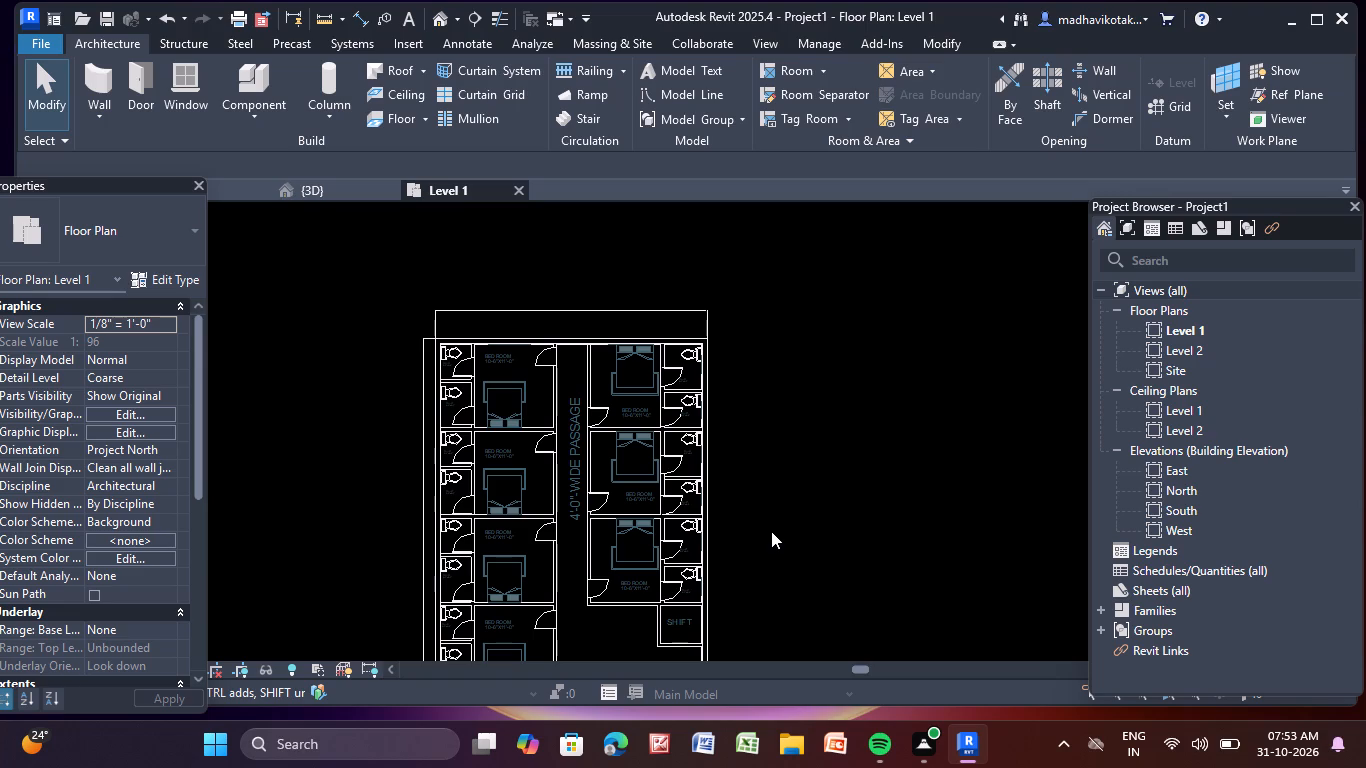
Draw a 4.5" p wall between the left toilets and bedrooms, from the top wall to the wall beneath the lowest bedroom.
scroll(496, 355, up, 5)
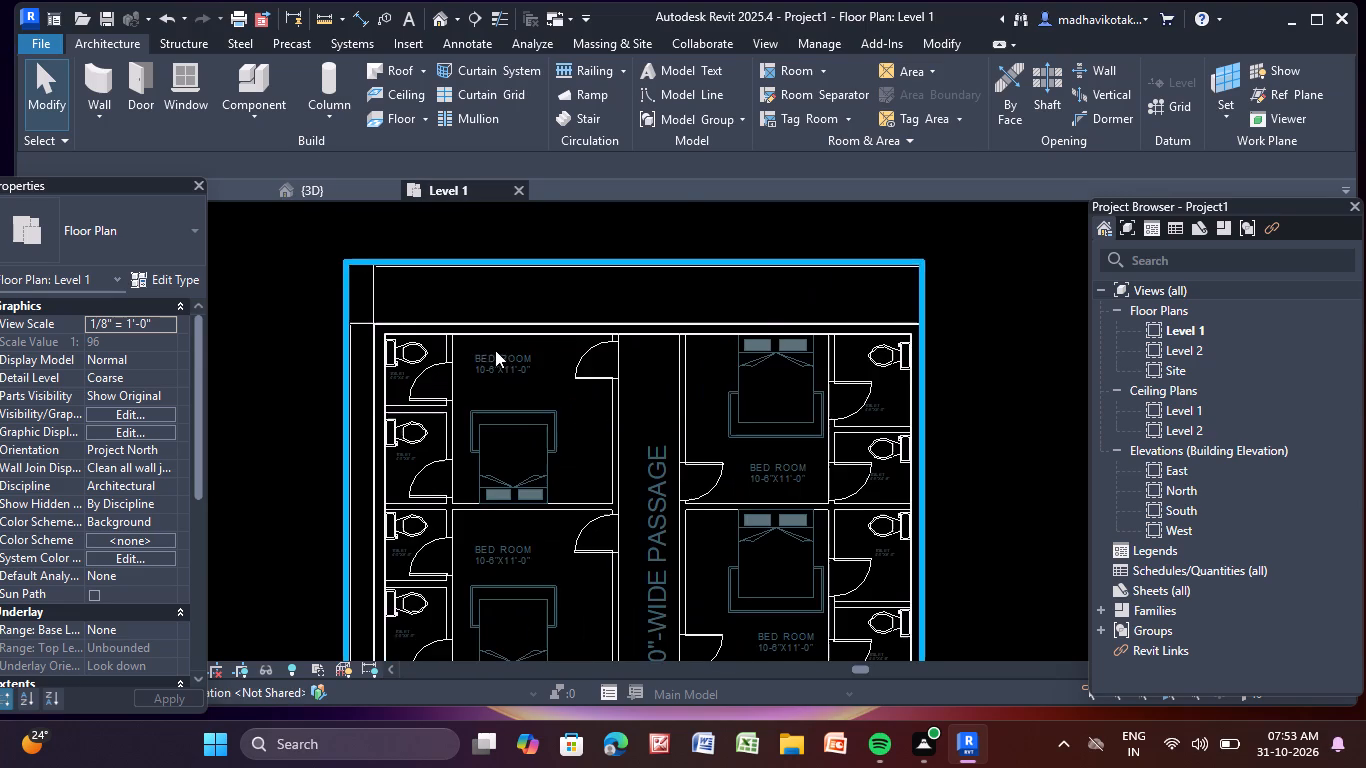
middle_drag(467, 353, 412, 249)
scroll(412, 249, up, 1)
click(111, 82)
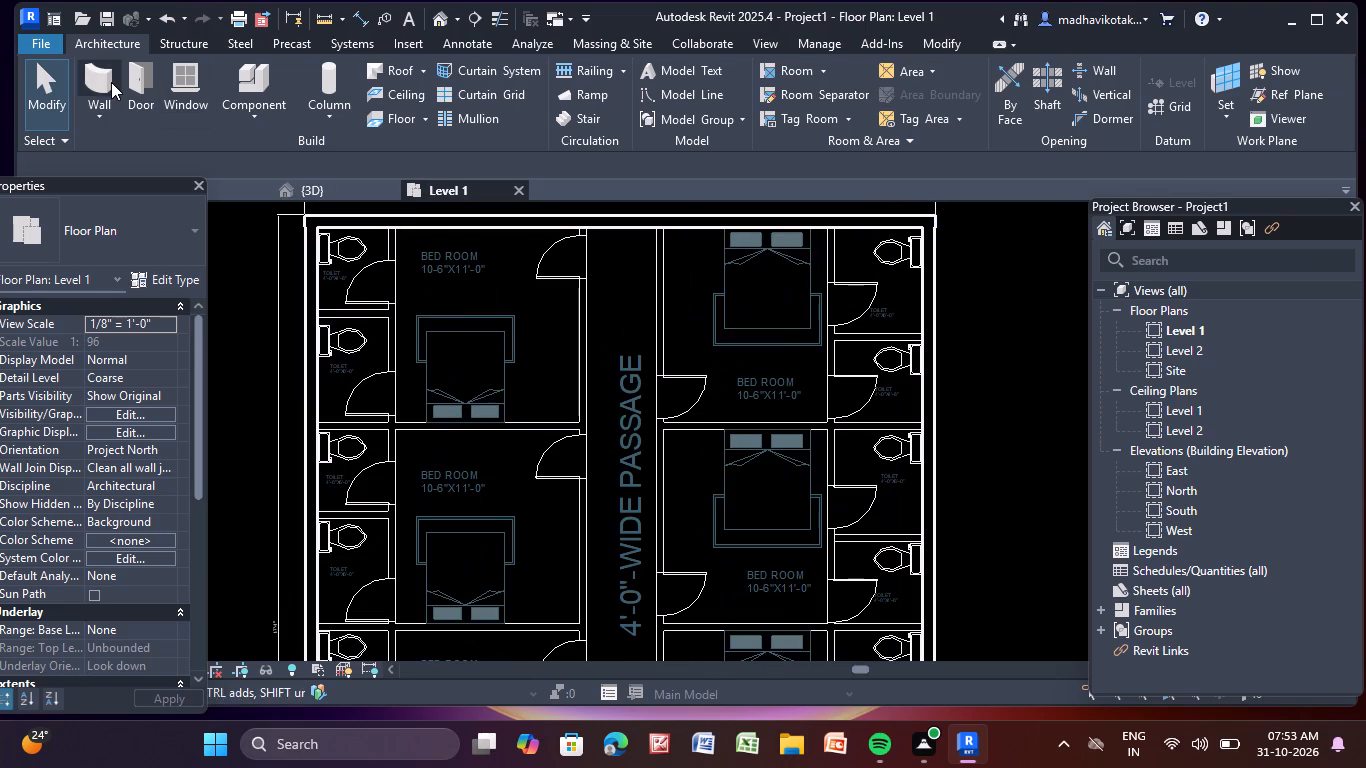
click(157, 218)
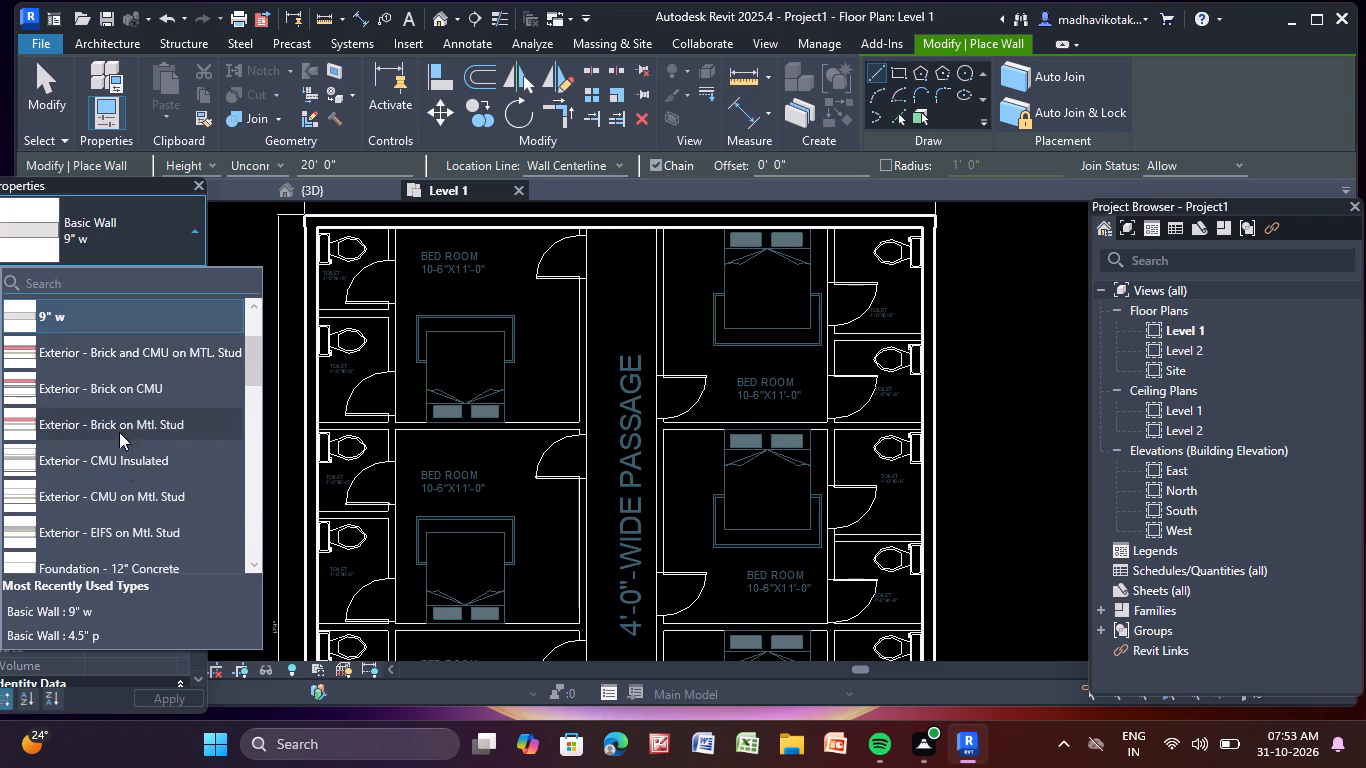
click(135, 630)
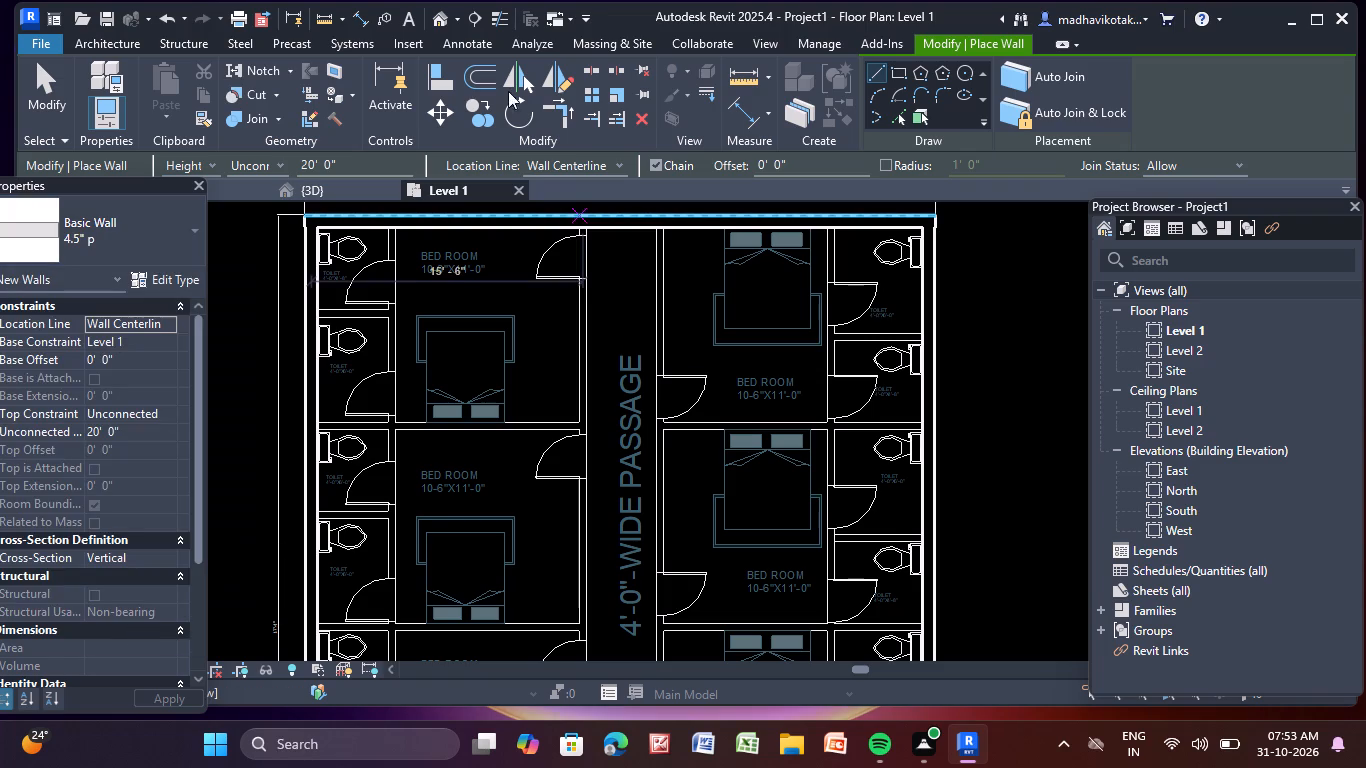
scroll(375, 200, up, 15)
middle_drag(436, 227, 448, 382)
click(408, 351)
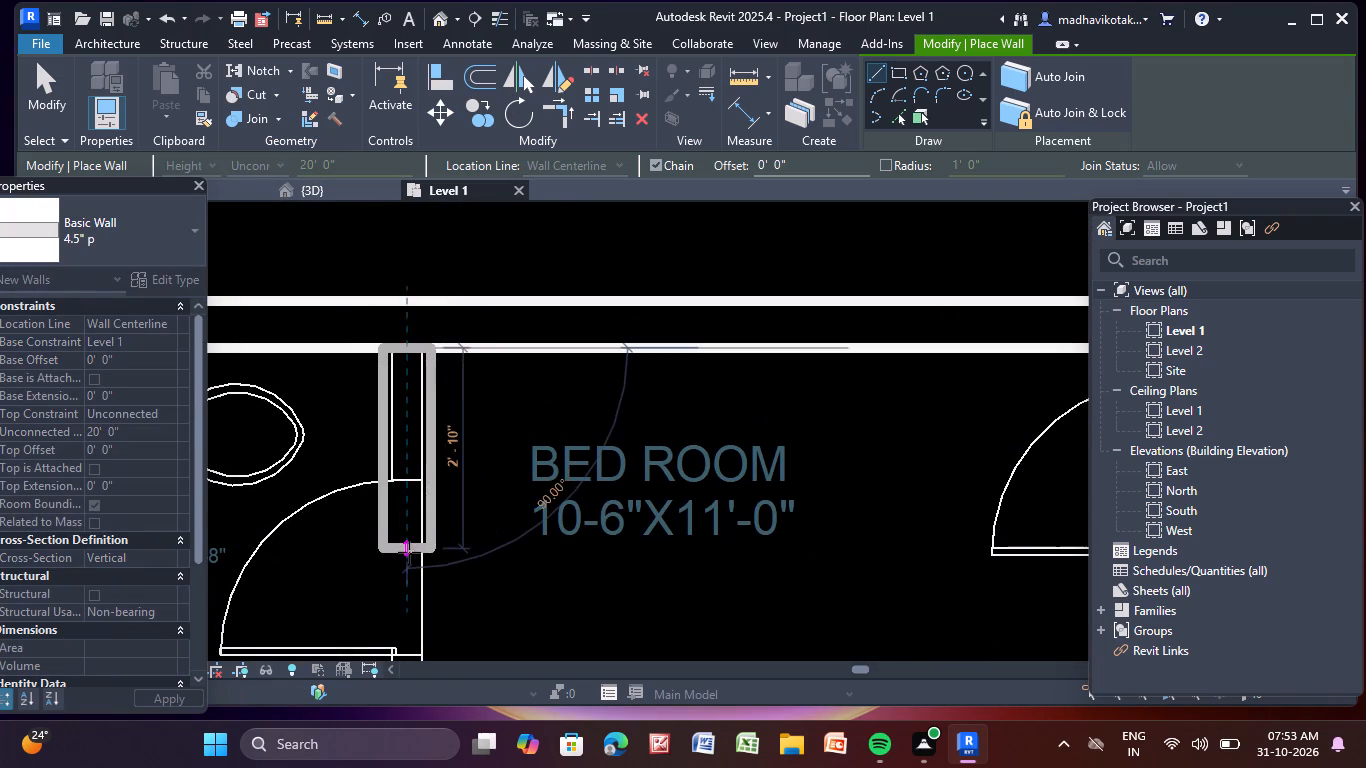
scroll(407, 554, down, 5)
middle_drag(407, 554, 349, 68)
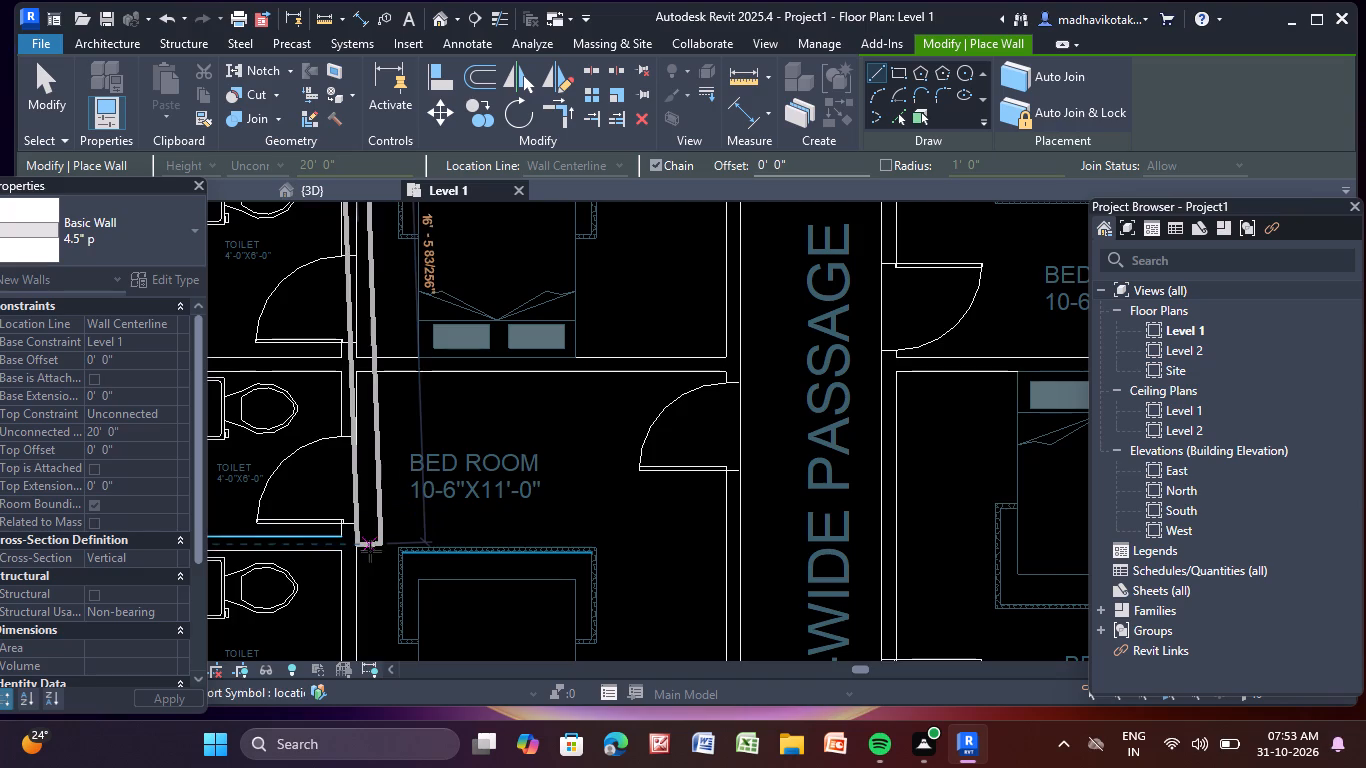
scroll(347, 551, down, 5)
middle_drag(347, 551, 323, 58)
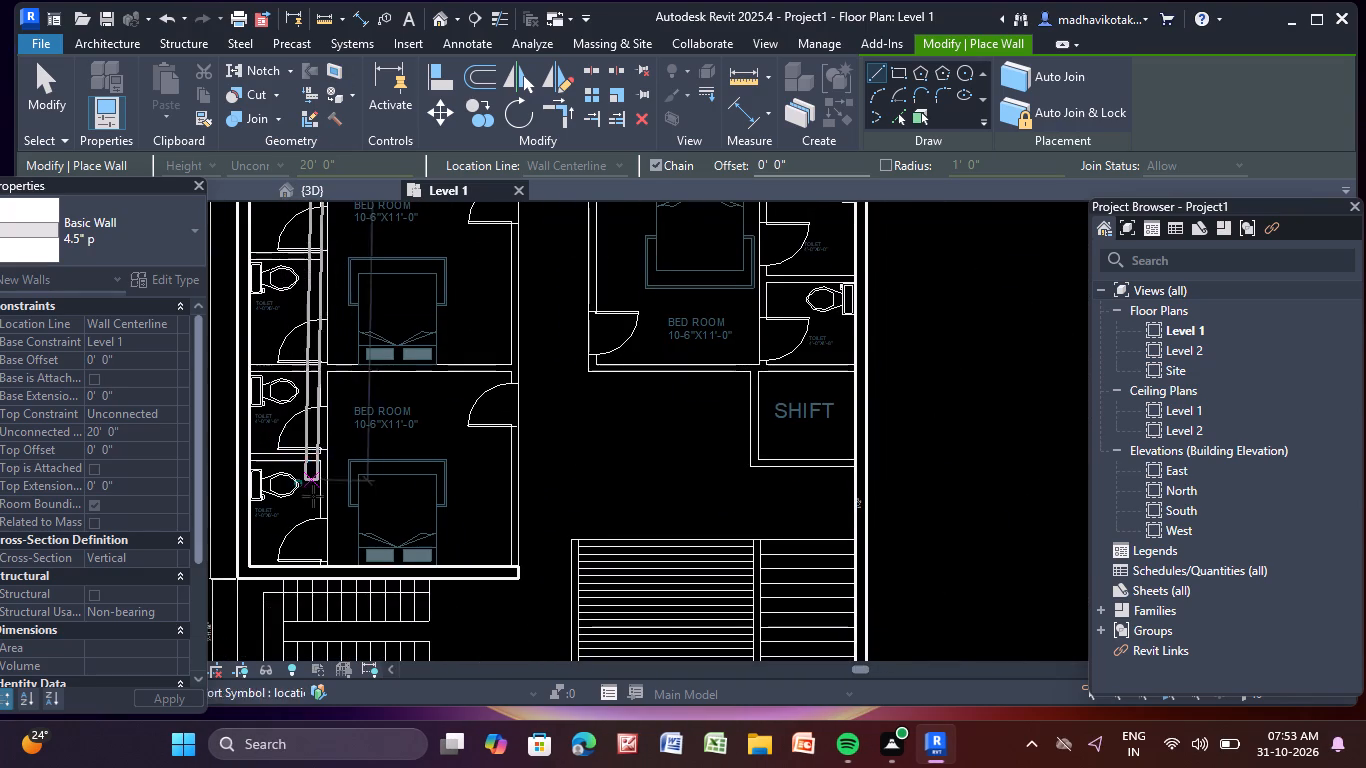
scroll(325, 583, up, 2)
scroll(328, 583, down, 1)
scroll(332, 569, up, 6)
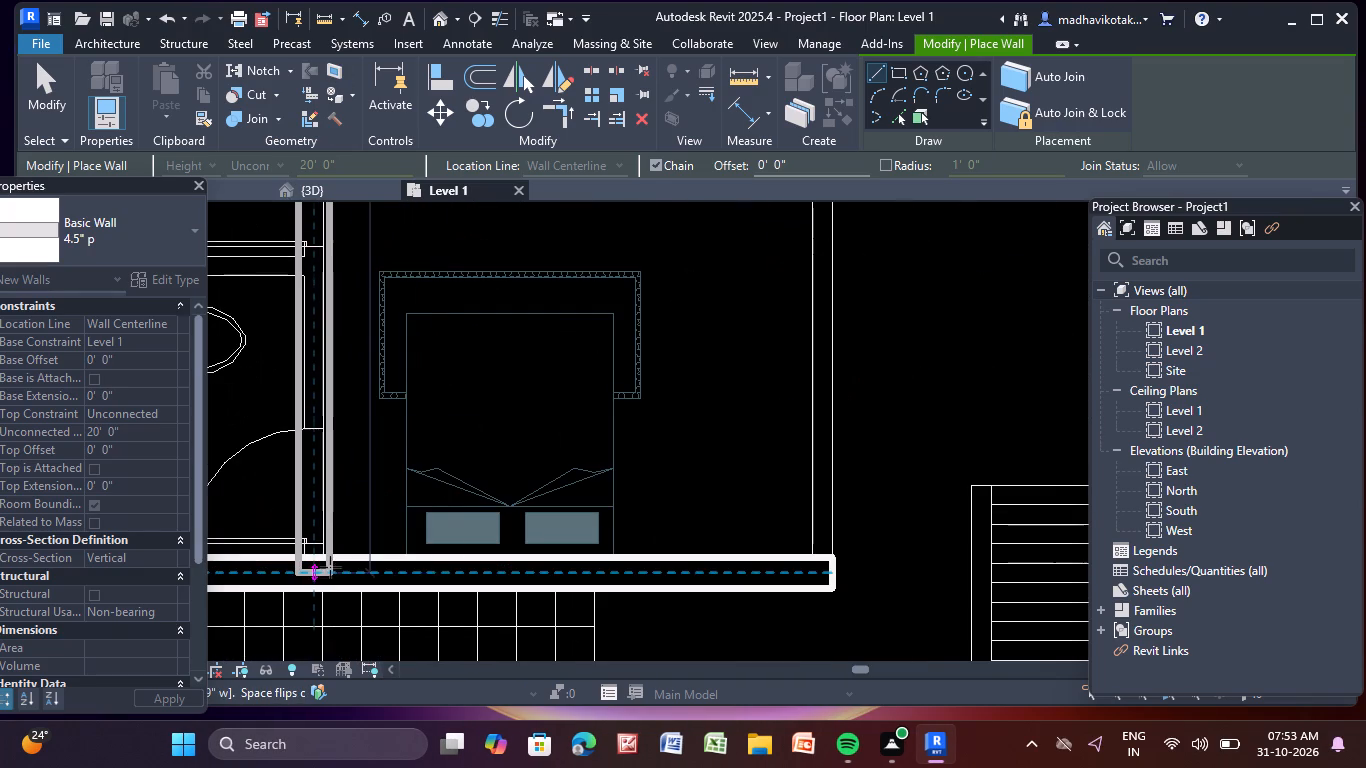
click(315, 559)
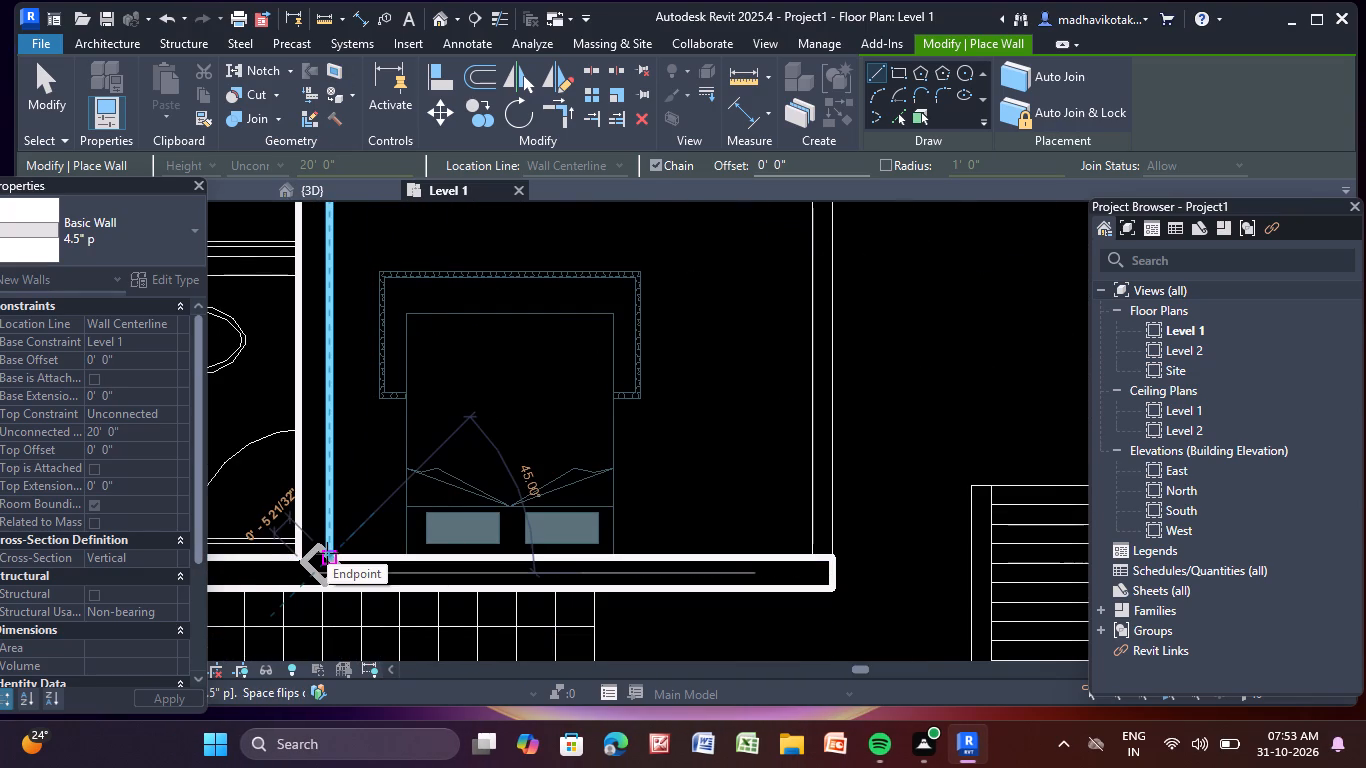
key(Escape)
Draw a 4.5" p partition between the first (4'-0"X4'-8") and second toilets of the left column.
scroll(567, 328, down, 5)
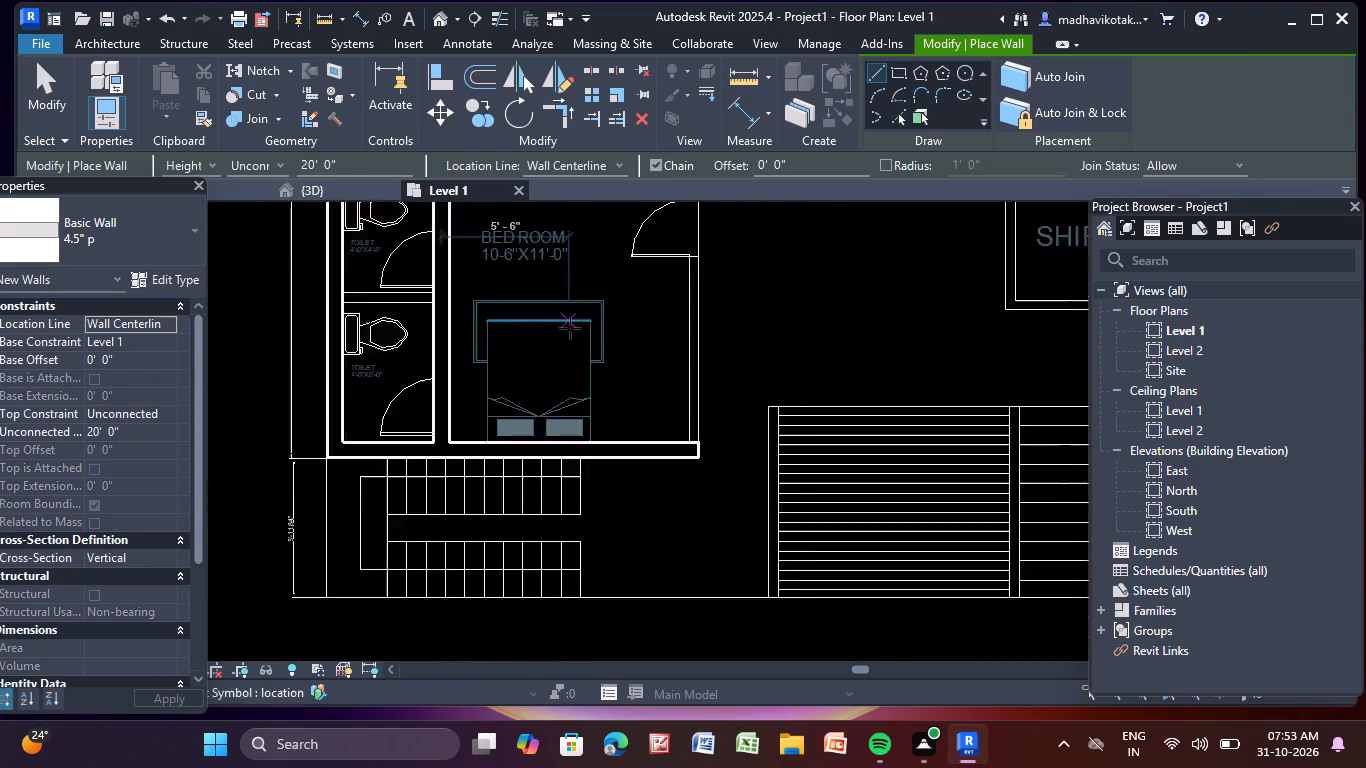
scroll(570, 328, down, 1)
middle_drag(564, 323, 601, 688)
middle_drag(546, 397, 461, 767)
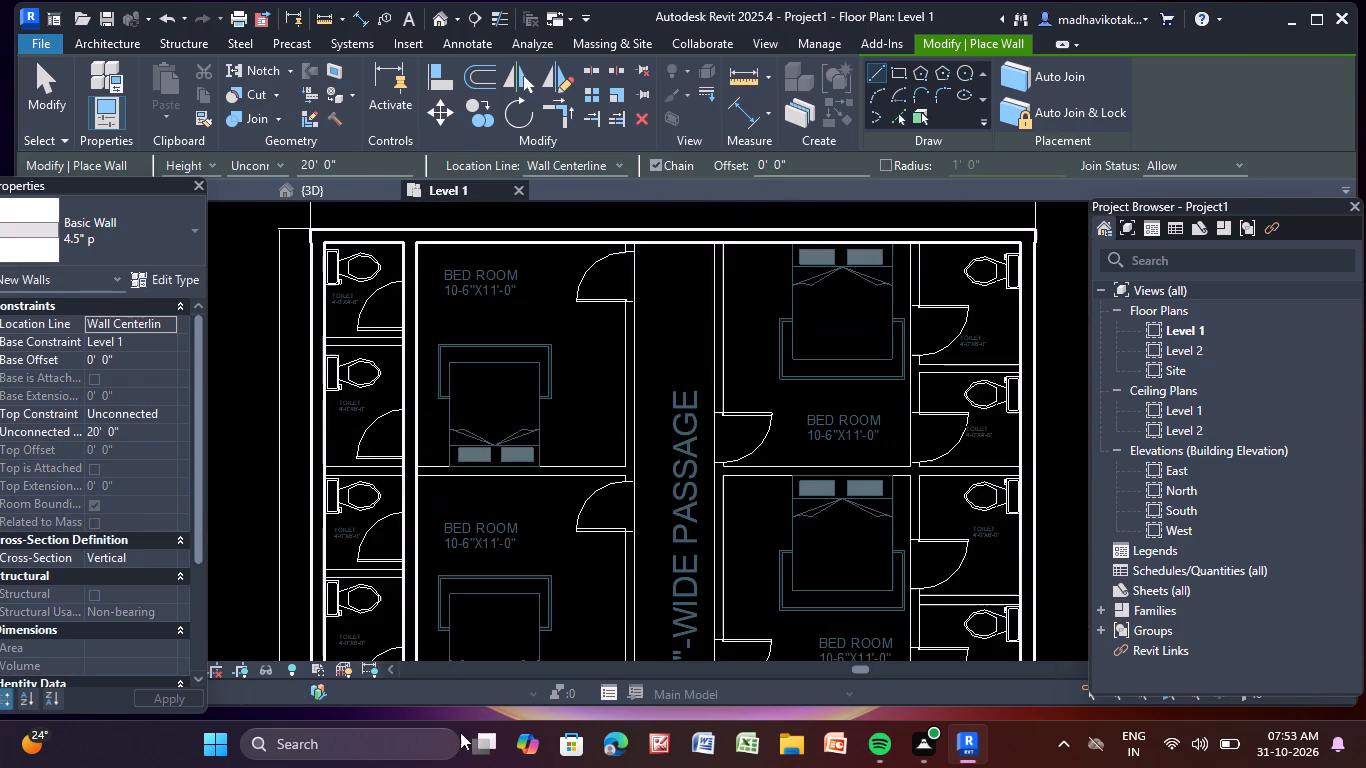
middle_drag(435, 454, 475, 597)
scroll(399, 514, up, 9)
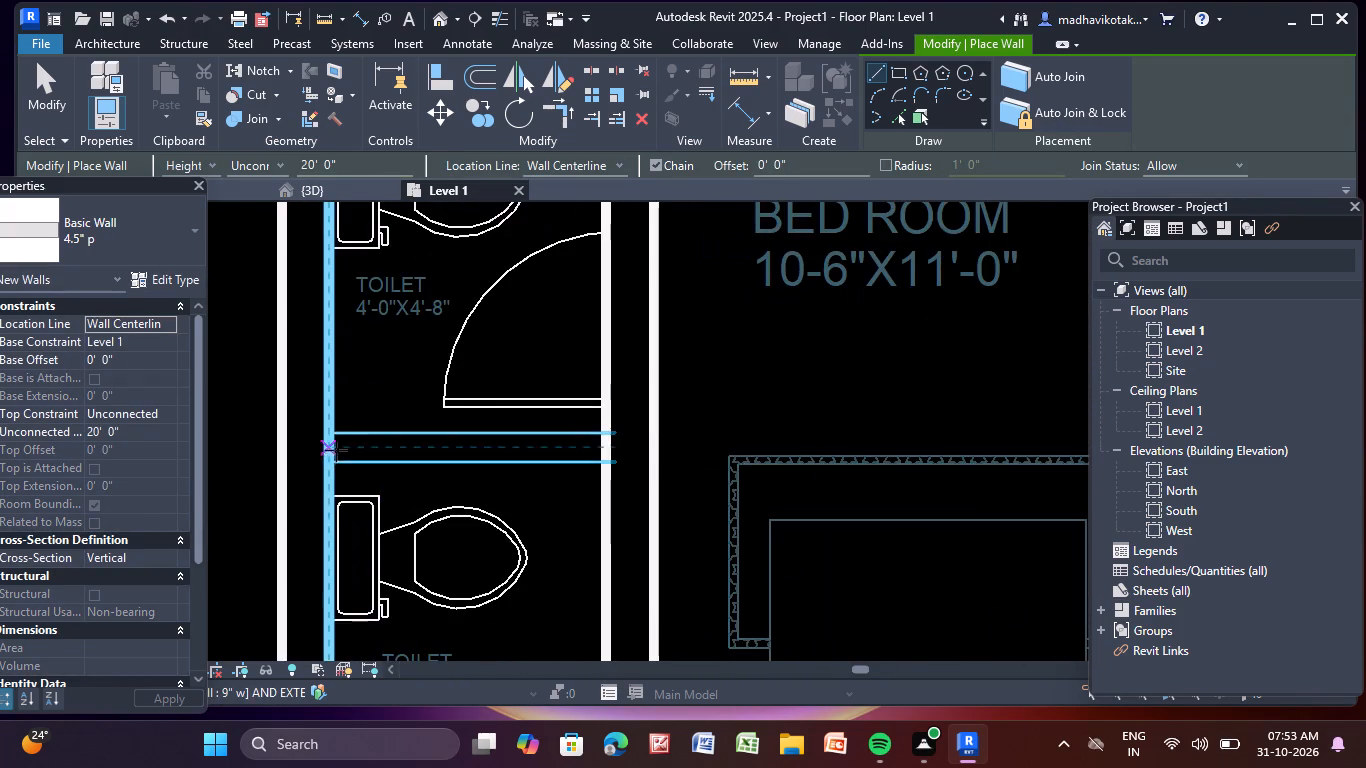
scroll(336, 450, up, 3)
click(328, 442)
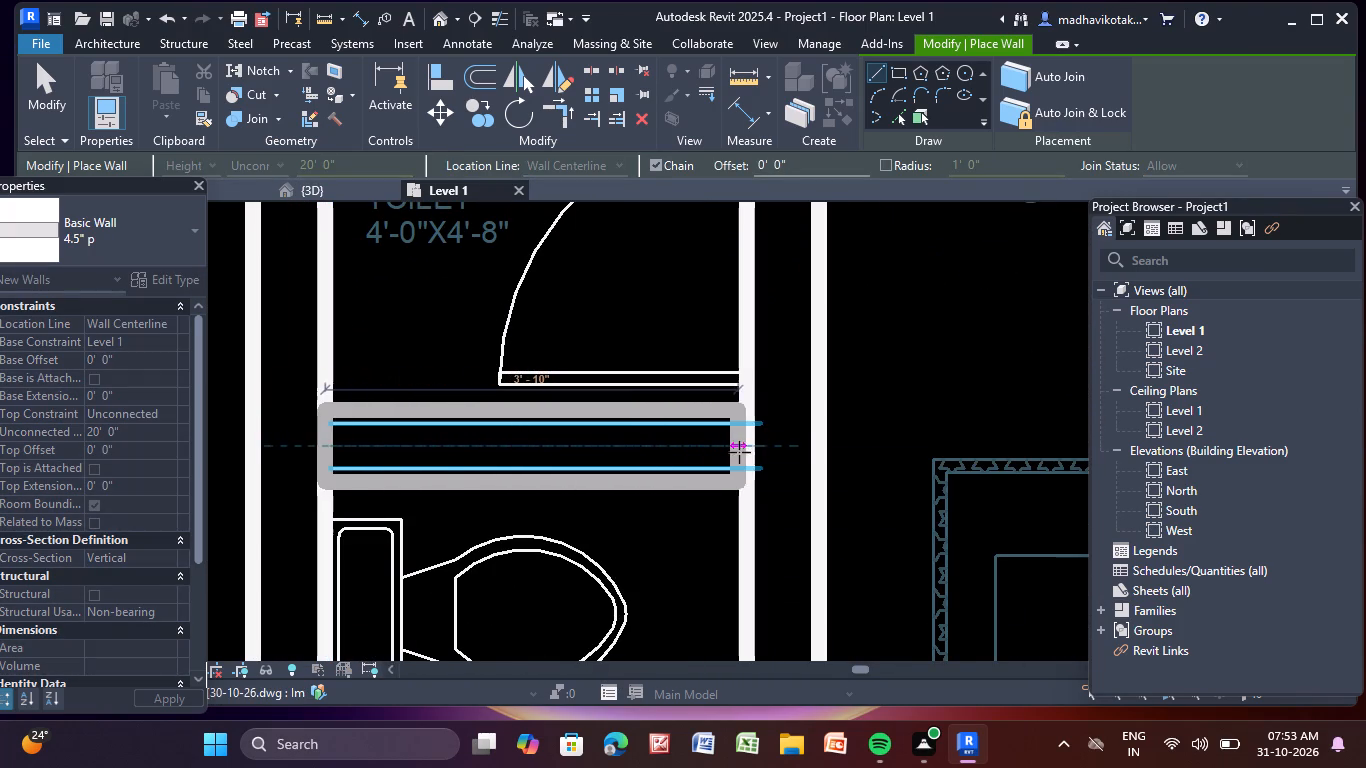
click(749, 451)
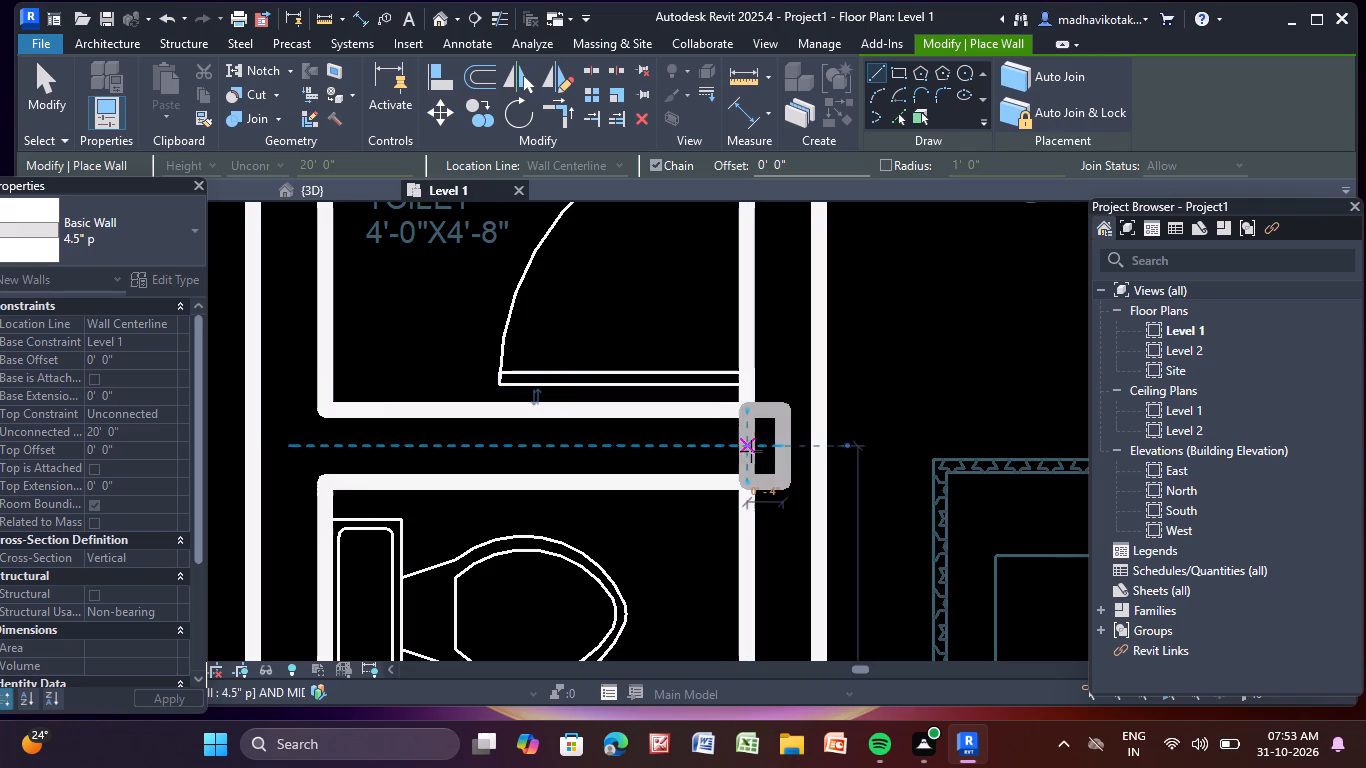
scroll(750, 449, down, 5)
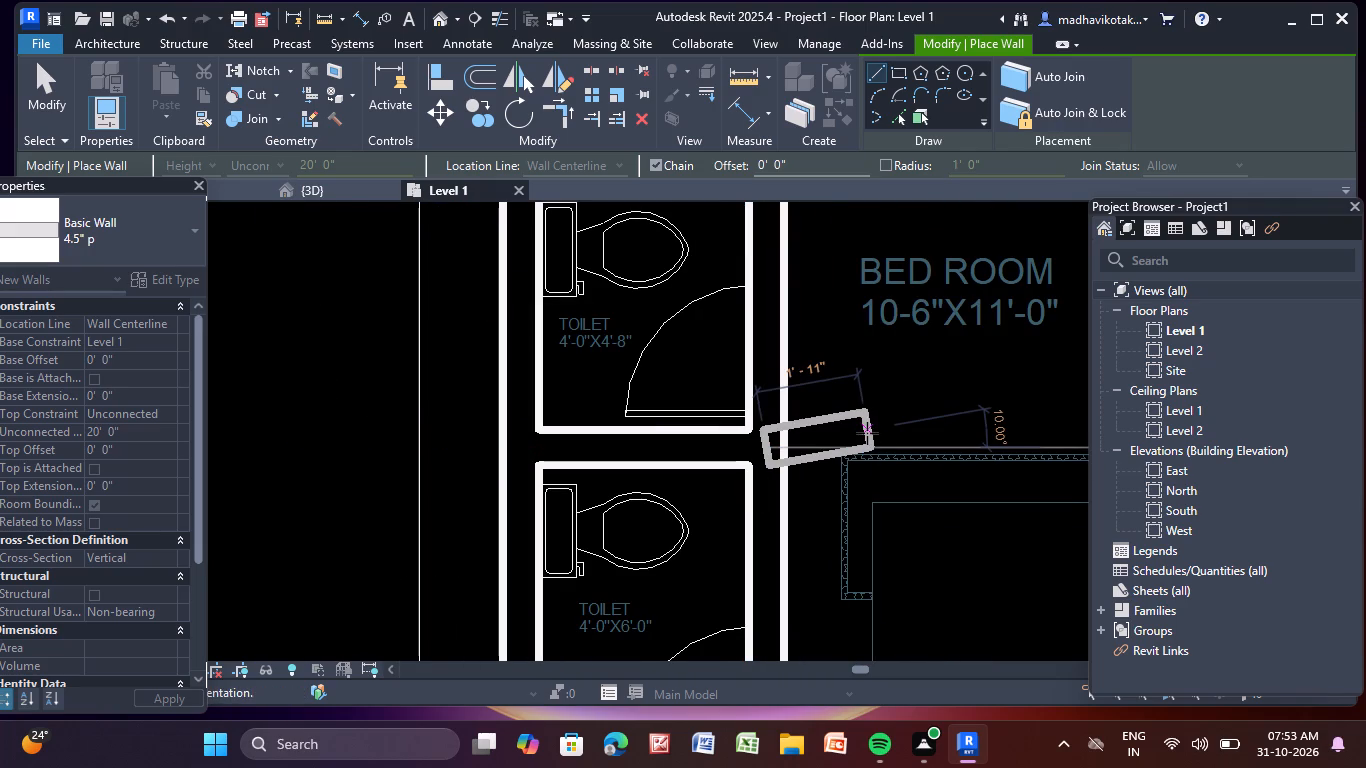
key(Escape)
Draw a 4.5" p partition about 3'-11" long between the left column's second and third toilets, beside the first bedroom dividing wall.
scroll(866, 433, down, 6)
middle_drag(850, 411, 550, 164)
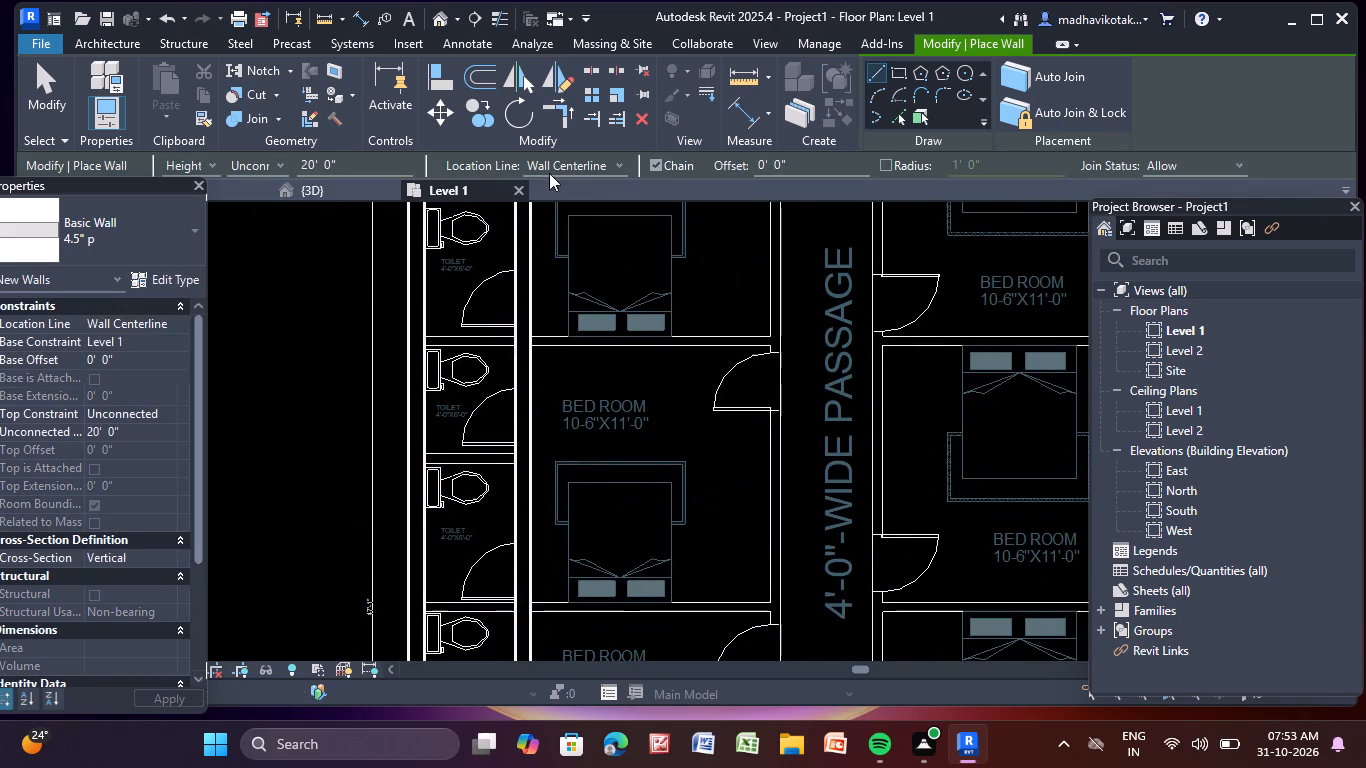
scroll(480, 329, up, 4)
scroll(379, 335, up, 9)
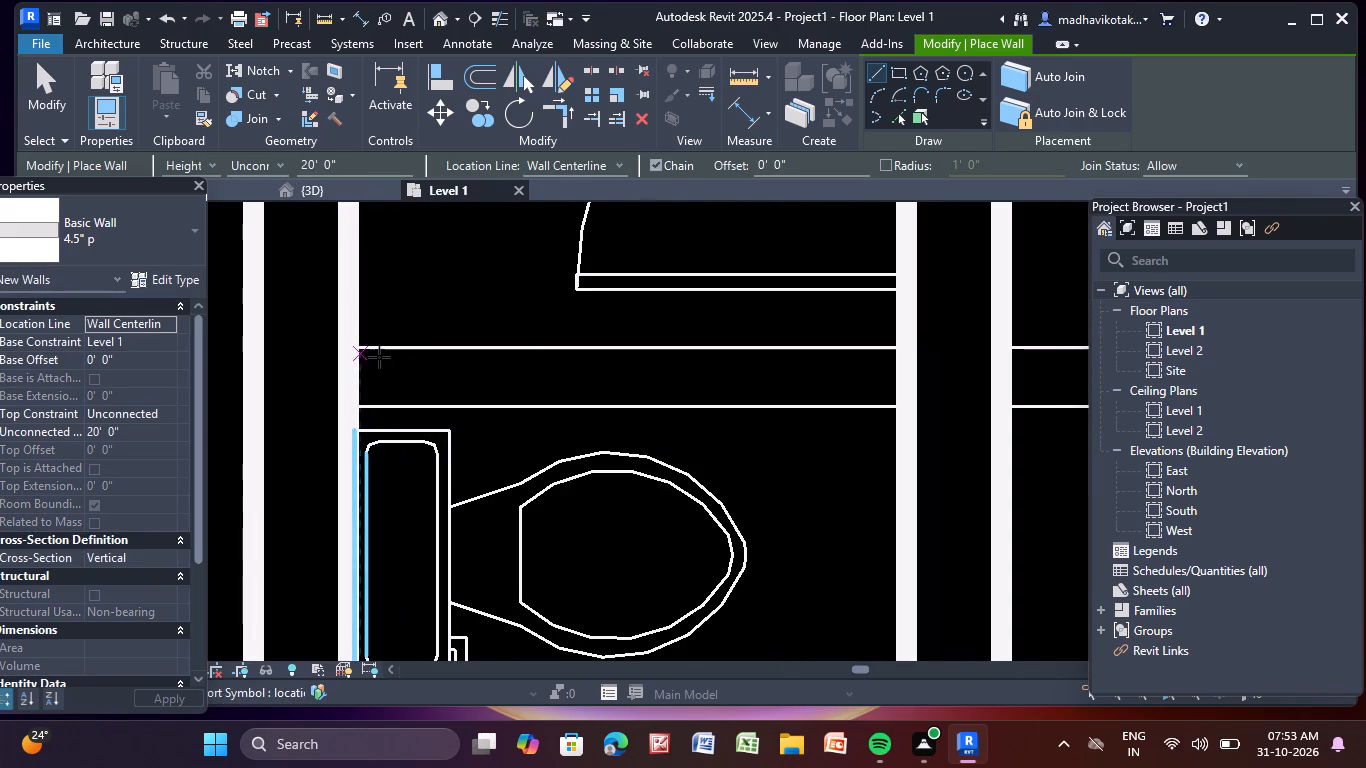
click(348, 379)
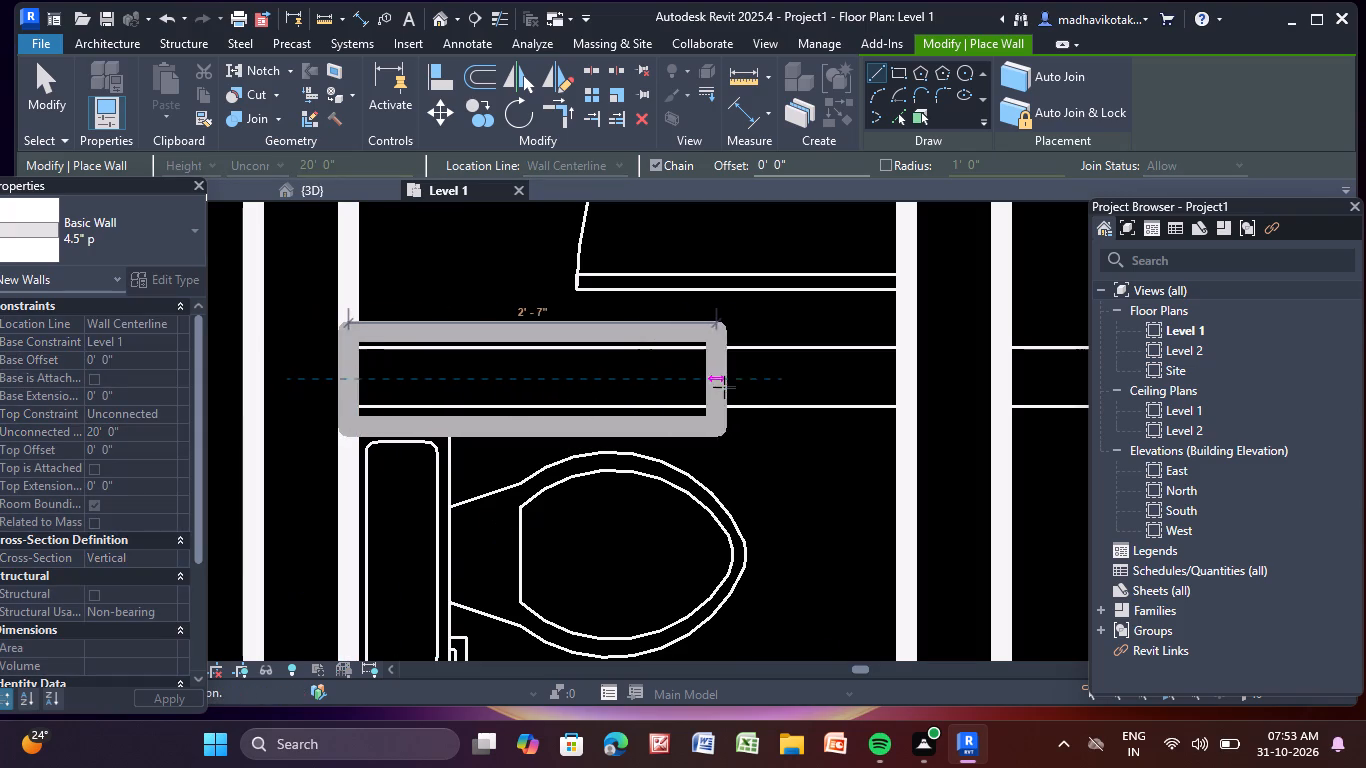
click(908, 367)
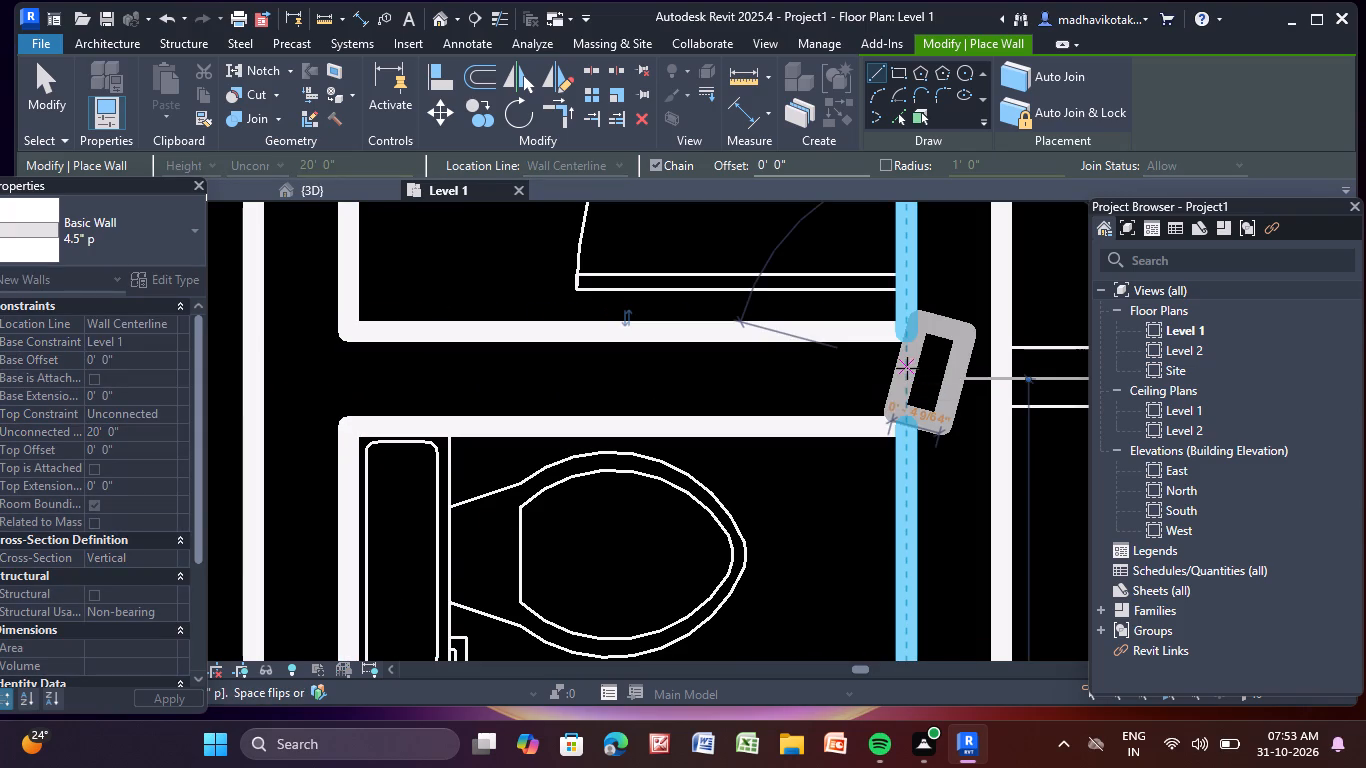
key(Escape)
Draw a 4.5" p partition between the third and fourth toilets of the left column, spanning the outer wall to the toilet-bedroom wall.
scroll(891, 373, down, 8)
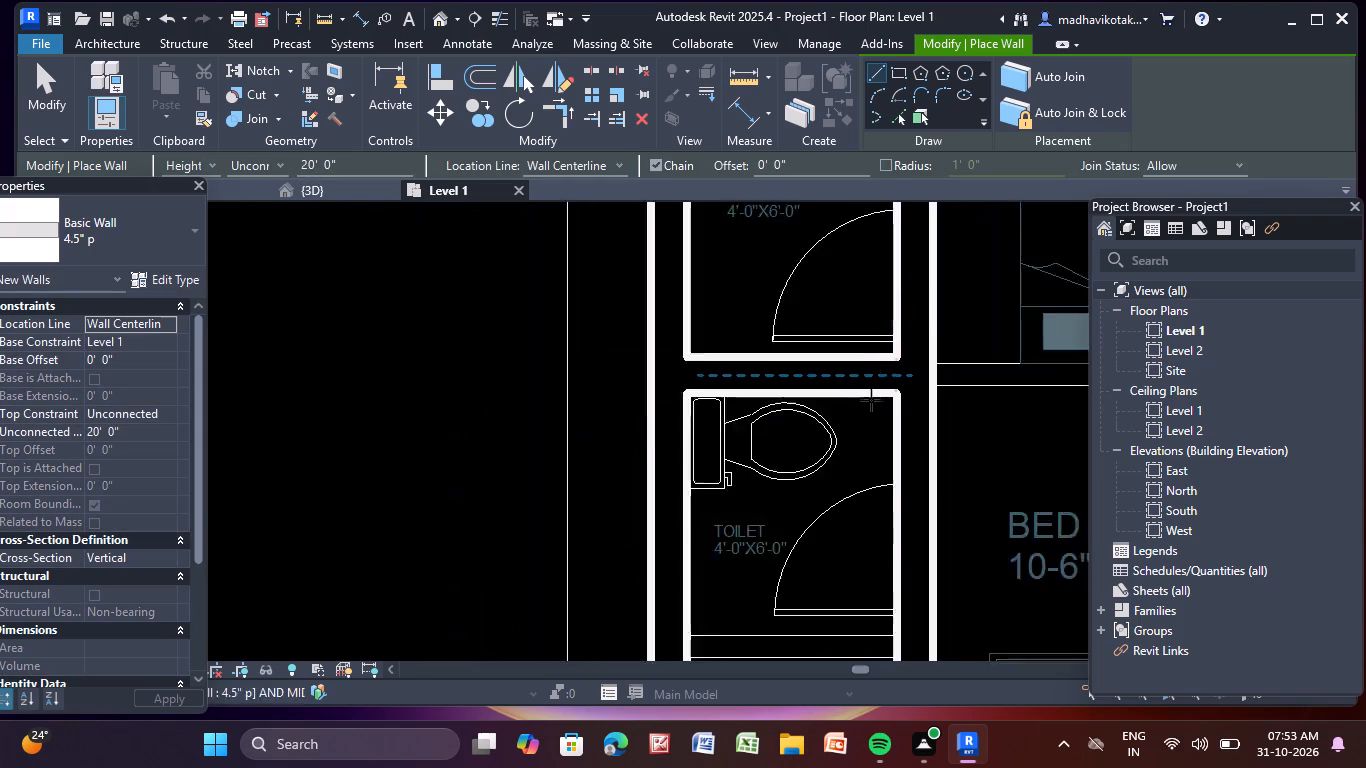
middle_drag(833, 447, 641, 162)
scroll(508, 390, up, 1)
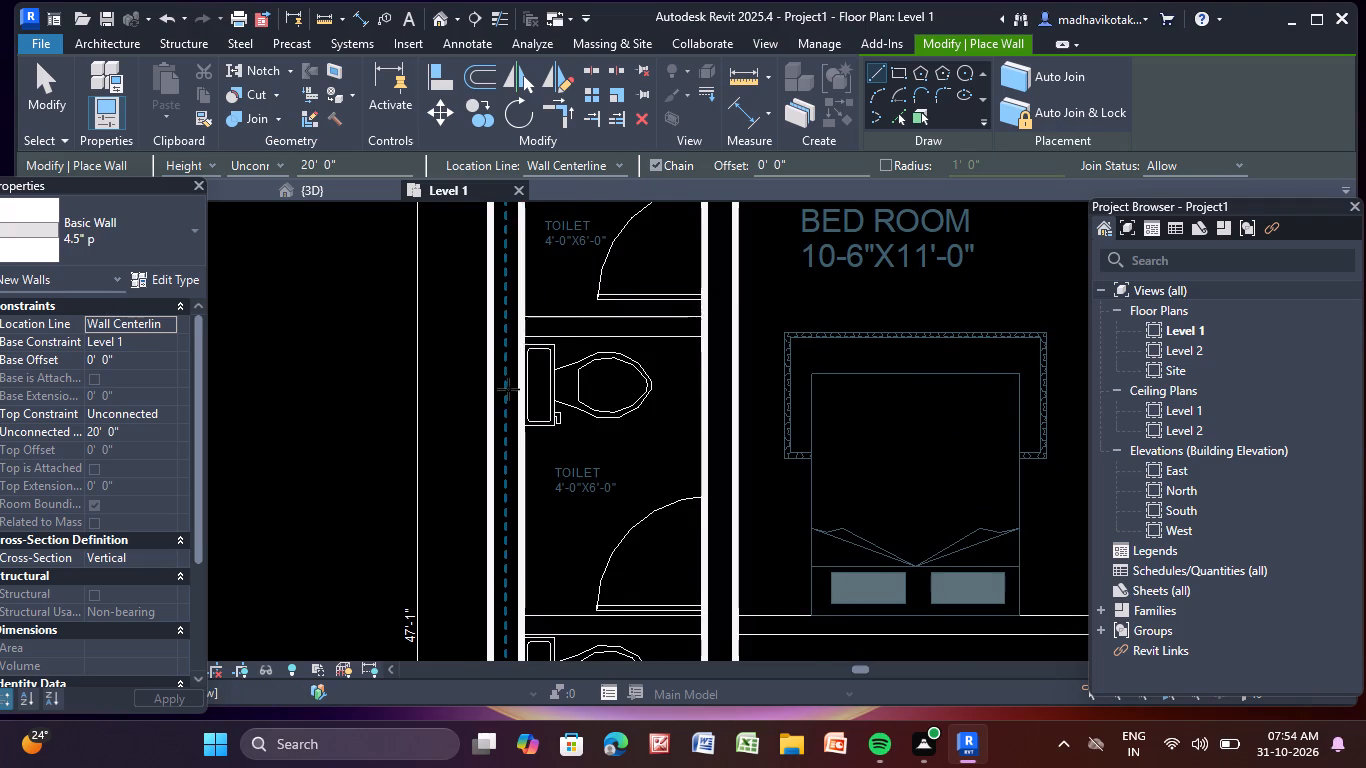
scroll(508, 389, up, 2)
middle_drag(558, 269, 348, 358)
scroll(306, 397, up, 2)
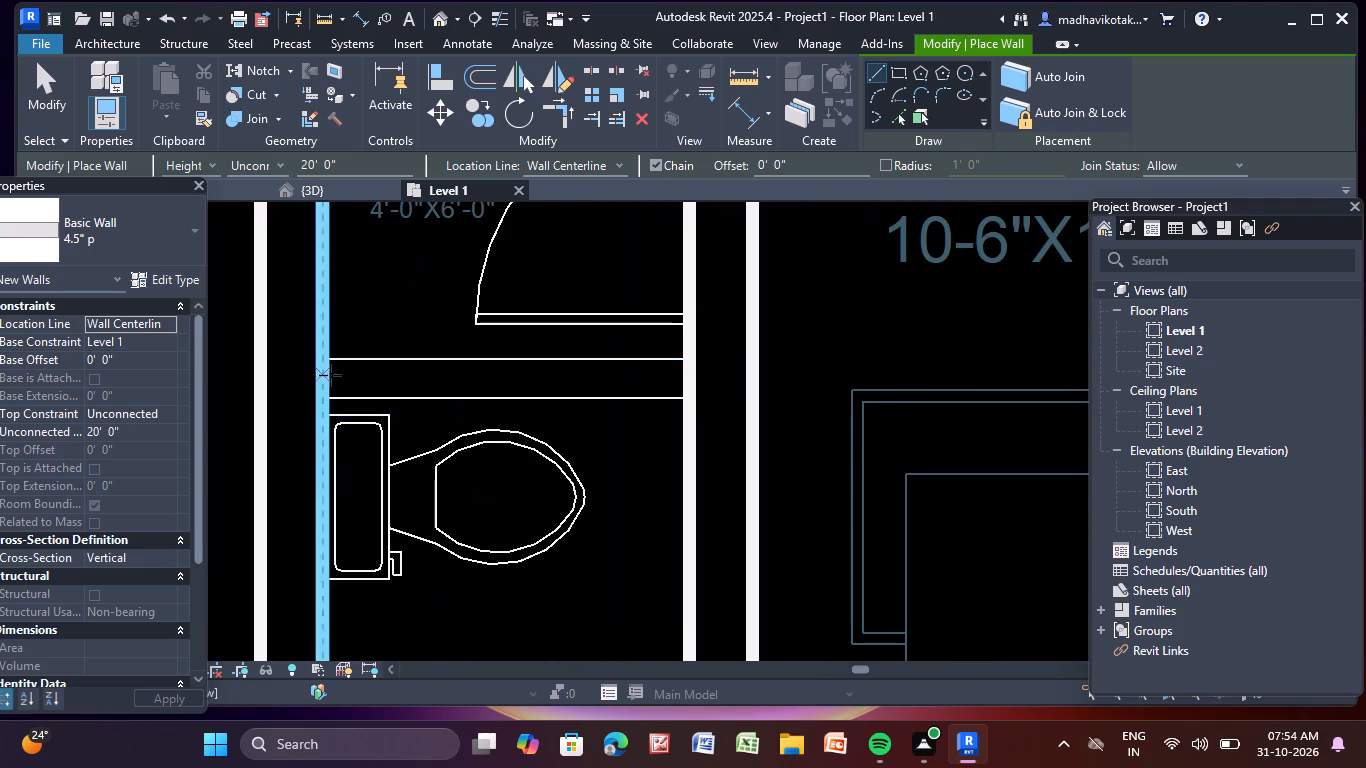
click(320, 377)
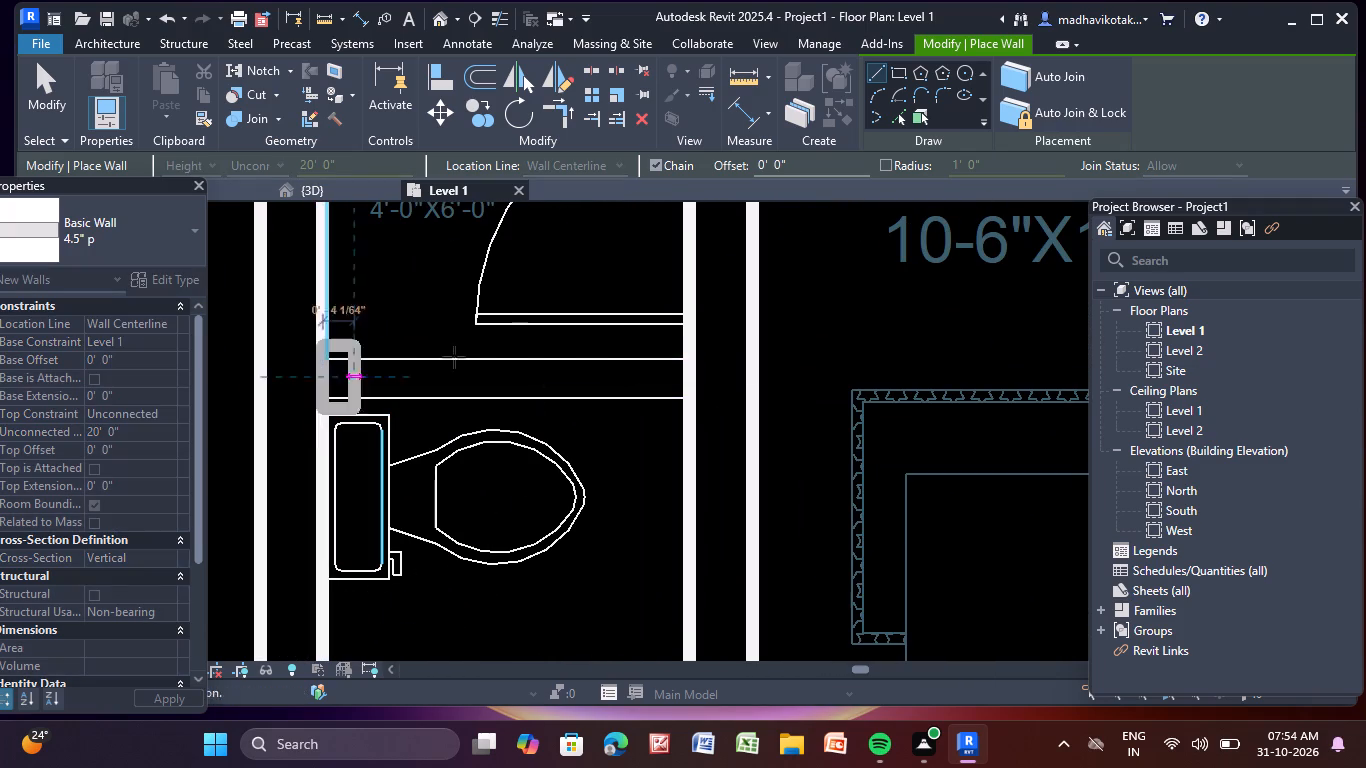
click(693, 380)
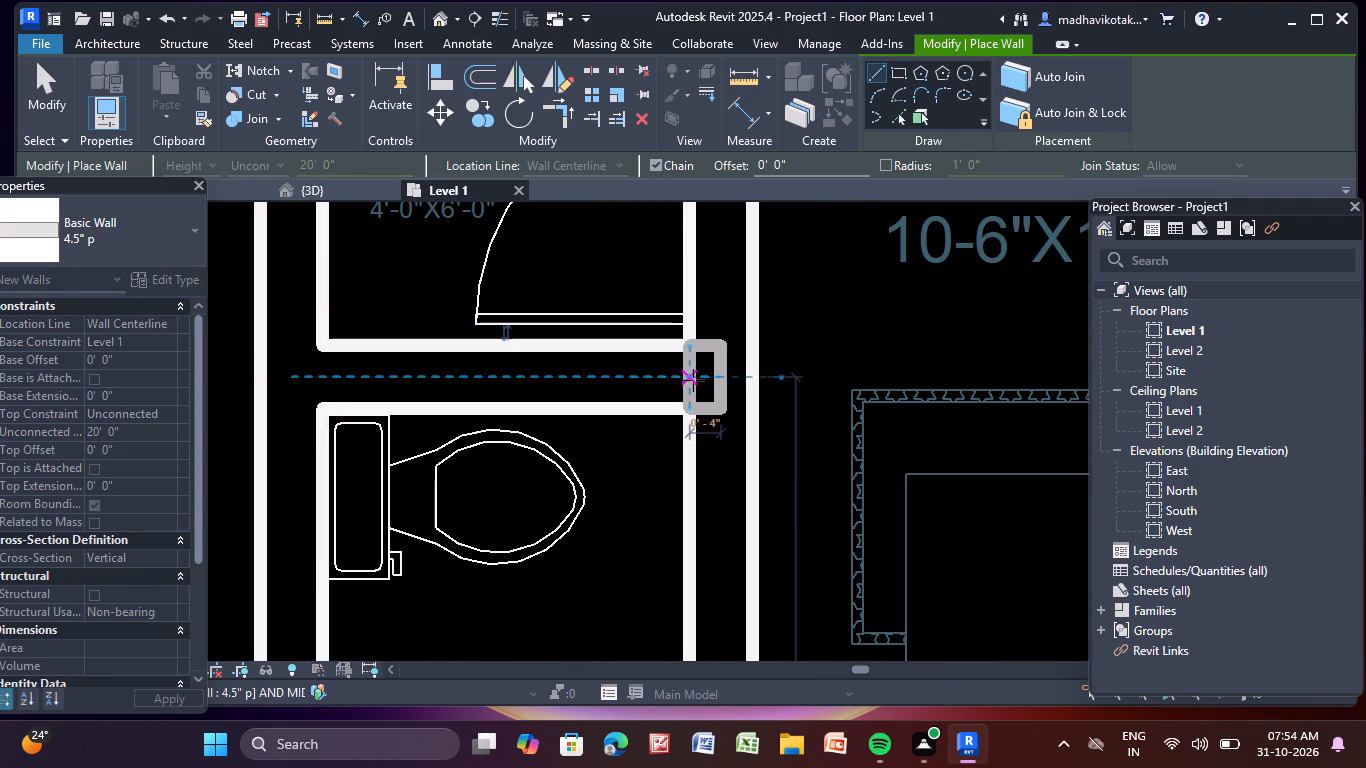
key(Escape)
Draw a 4.5" p partition about 3'-11" long between the left column's fourth and fifth toilets, in line with the bedroom dividing wall.
scroll(674, 381, down, 4)
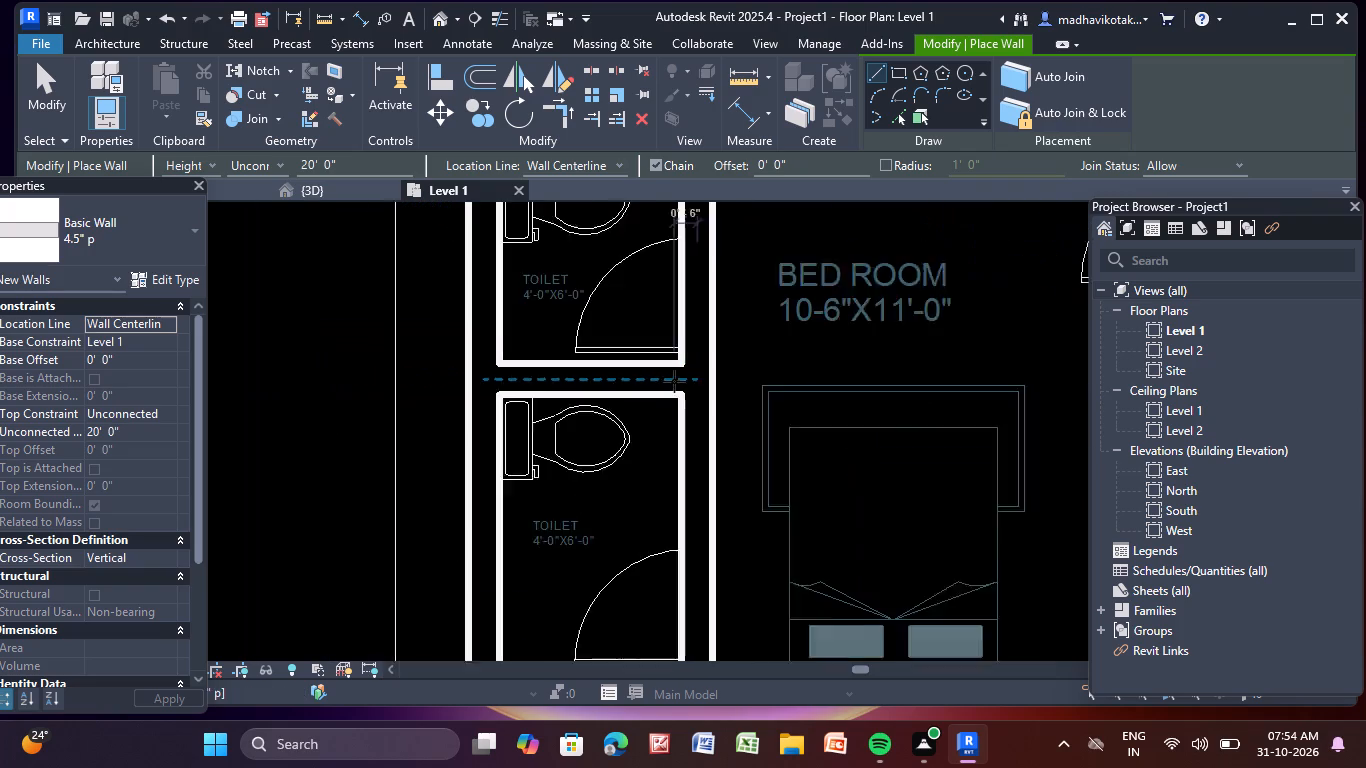
scroll(674, 381, down, 2)
middle_drag(583, 508, 371, 209)
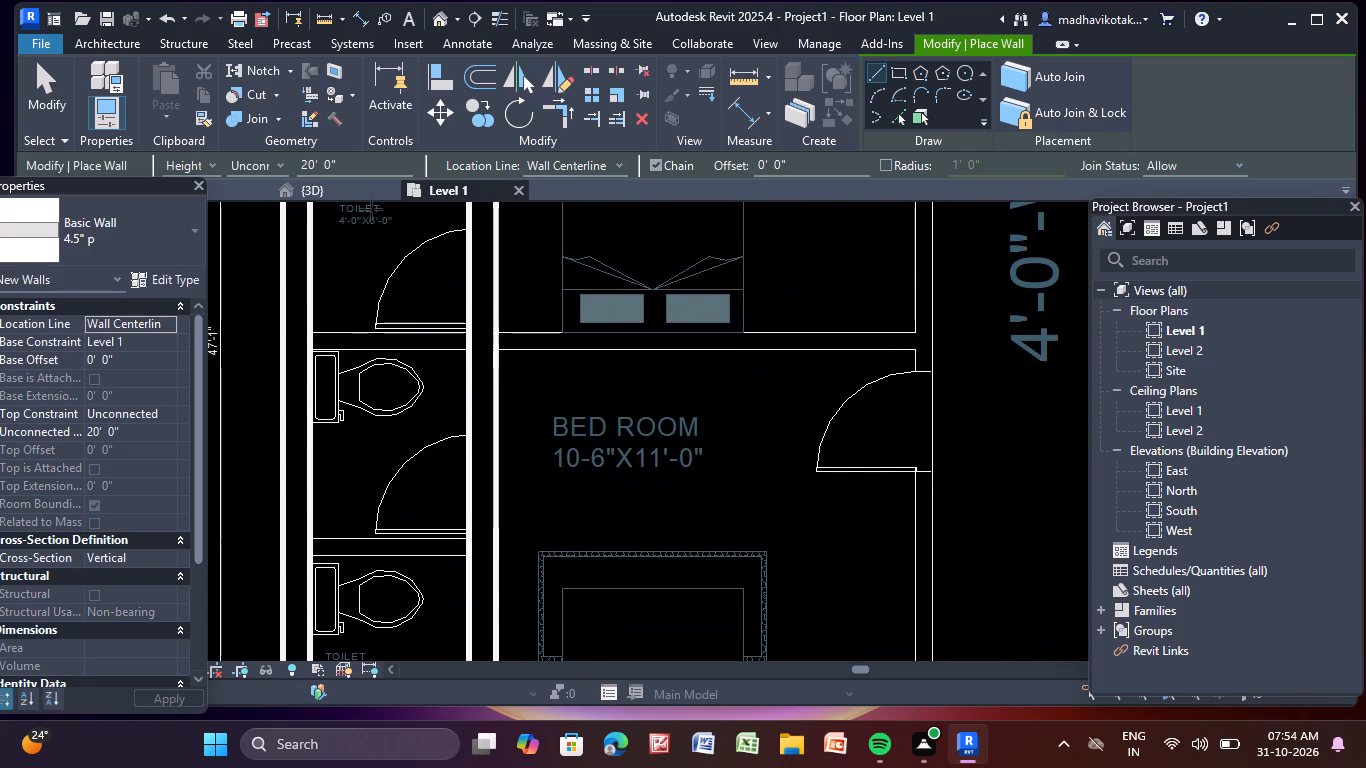
scroll(325, 345, up, 4)
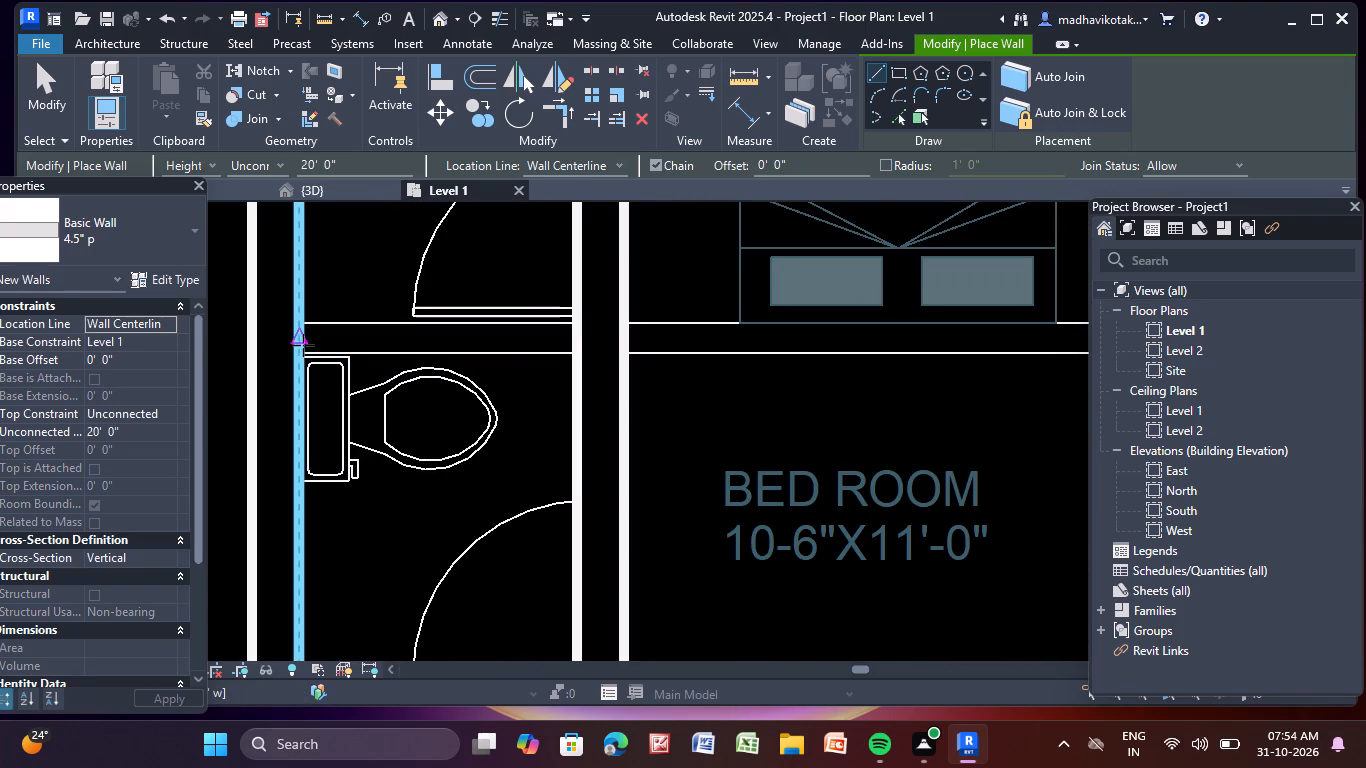
click(300, 339)
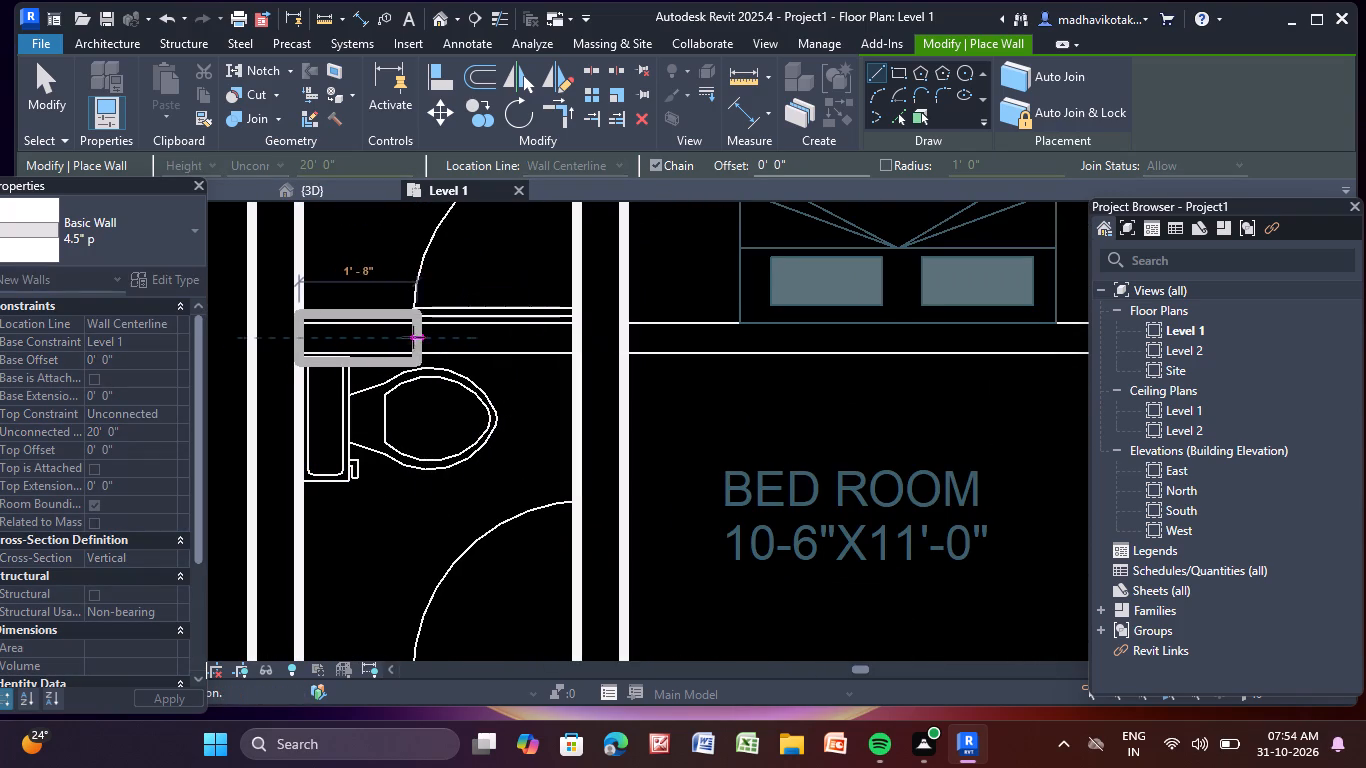
click(579, 338)
key(Escape)
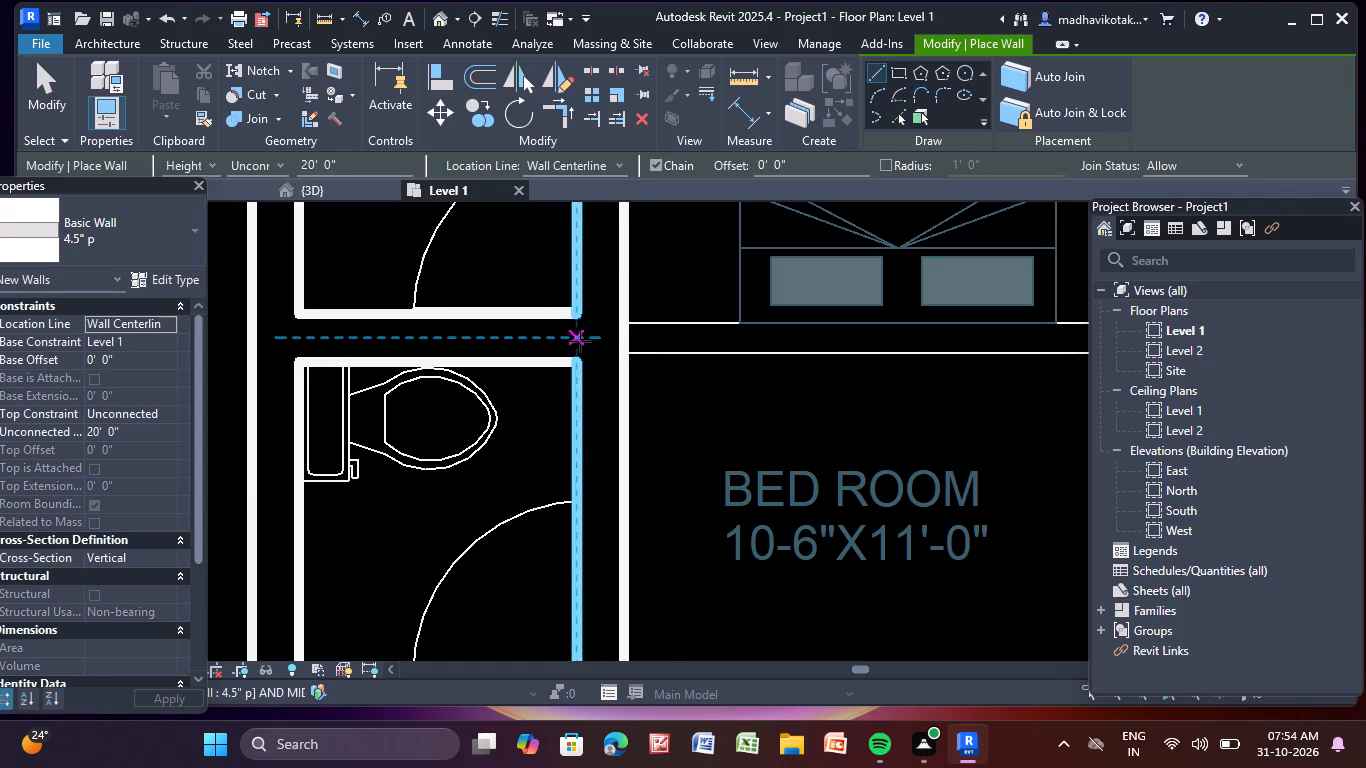
Draw a 4.5" p partition between the left column's fifth and sixth toilets, from the outer wall to the toilet-bedroom wall.
scroll(579, 343, down, 4)
middle_drag(518, 541, 457, 355)
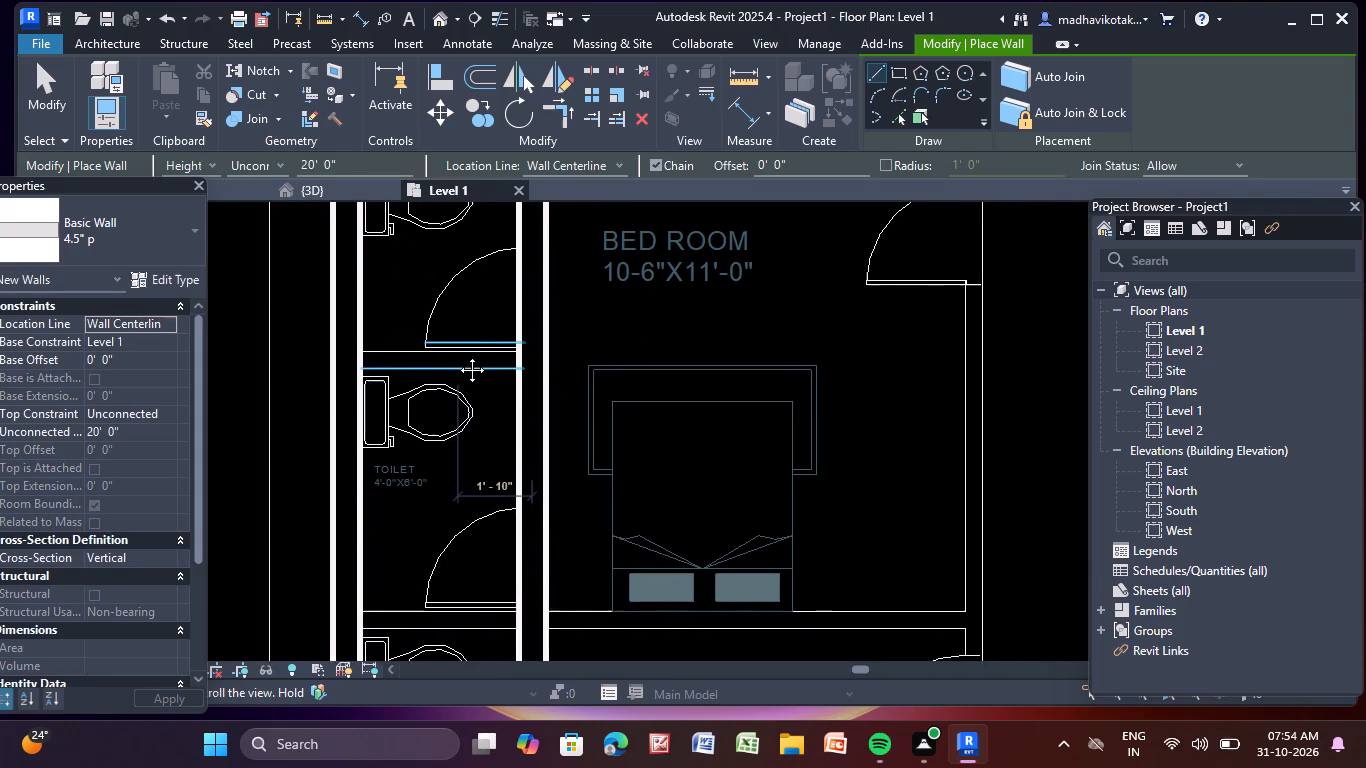
middle_drag(457, 355, 455, 343)
scroll(355, 343, up, 3)
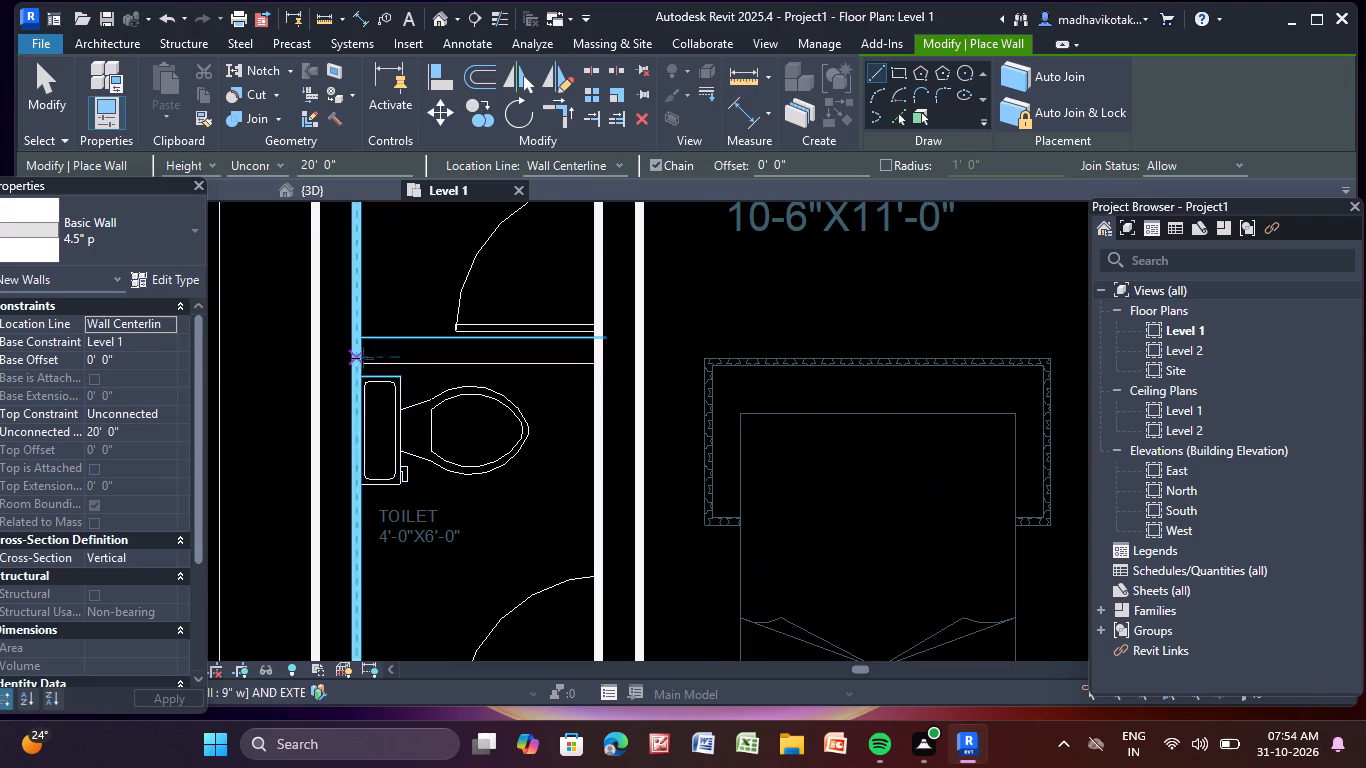
scroll(363, 355, up, 3)
click(355, 345)
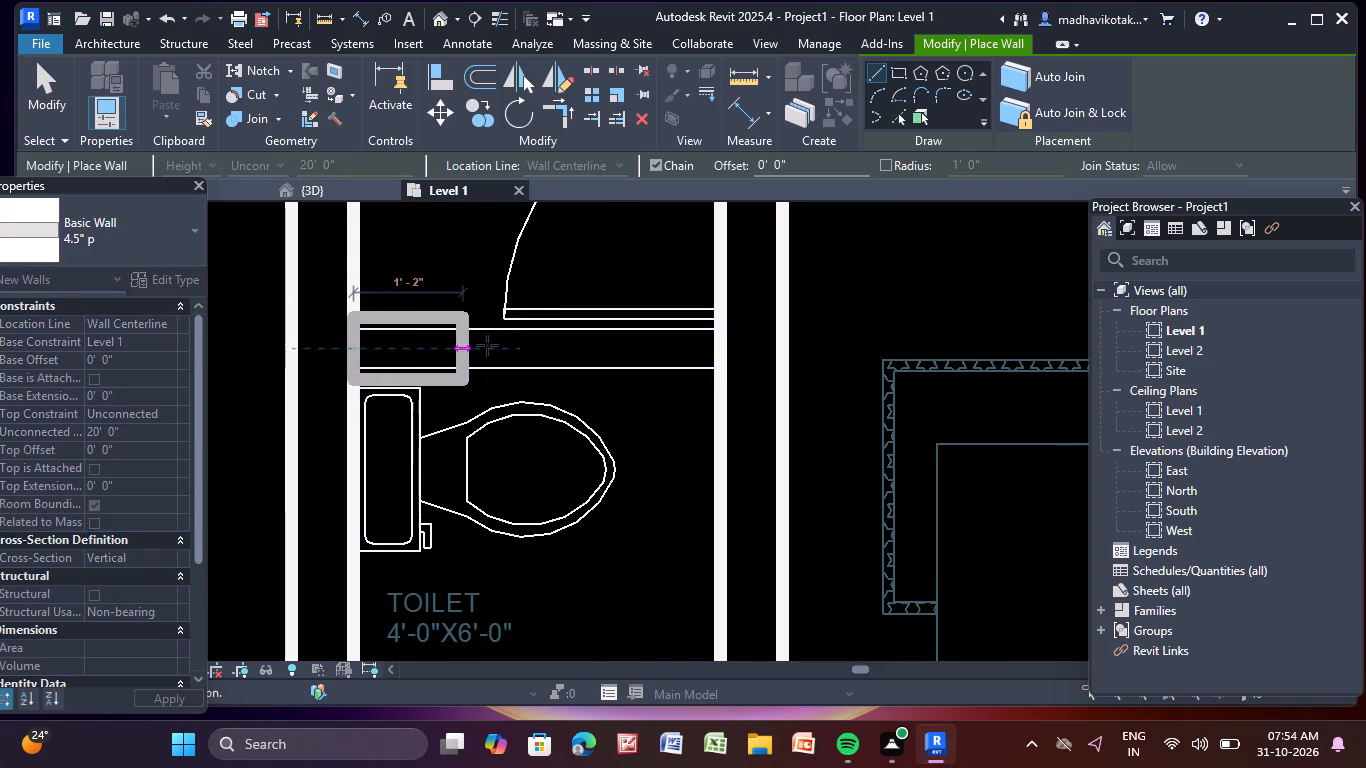
click(717, 355)
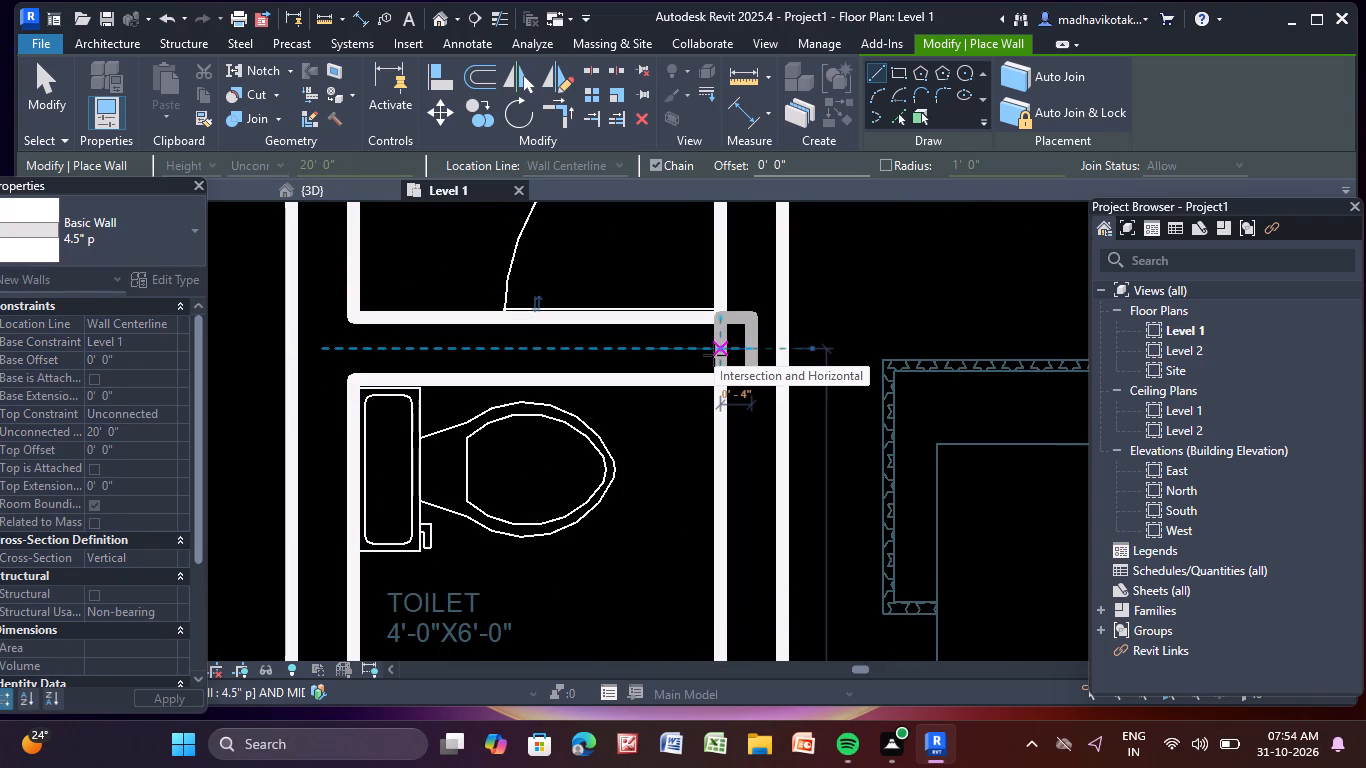
key(Escape)
Draw a 4.5" p partition between the left column's sixth and seventh toilets, in line with the bedroom dividing wall.
scroll(713, 360, down, 1)
scroll(665, 556, down, 2)
middle_drag(664, 554, 657, 501)
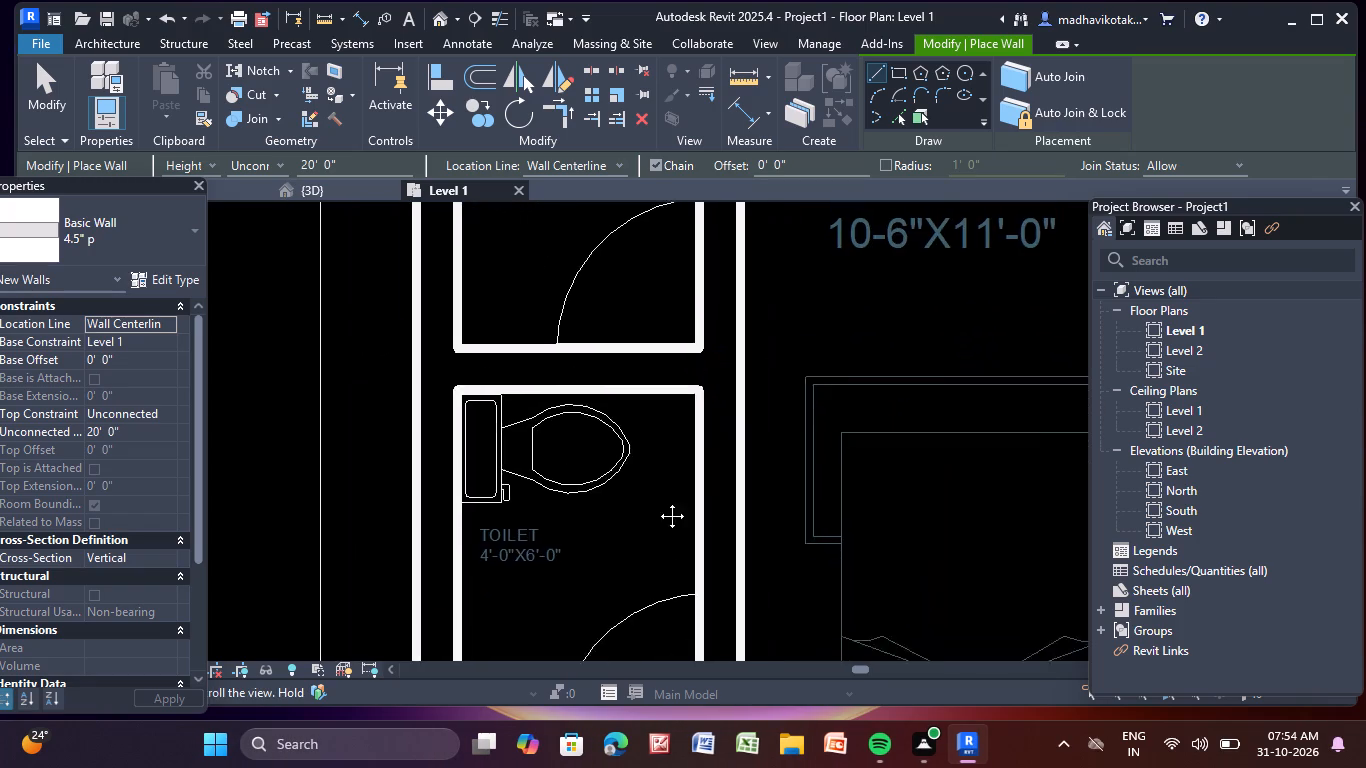
middle_drag(657, 501, 553, 148)
scroll(355, 391, up, 4)
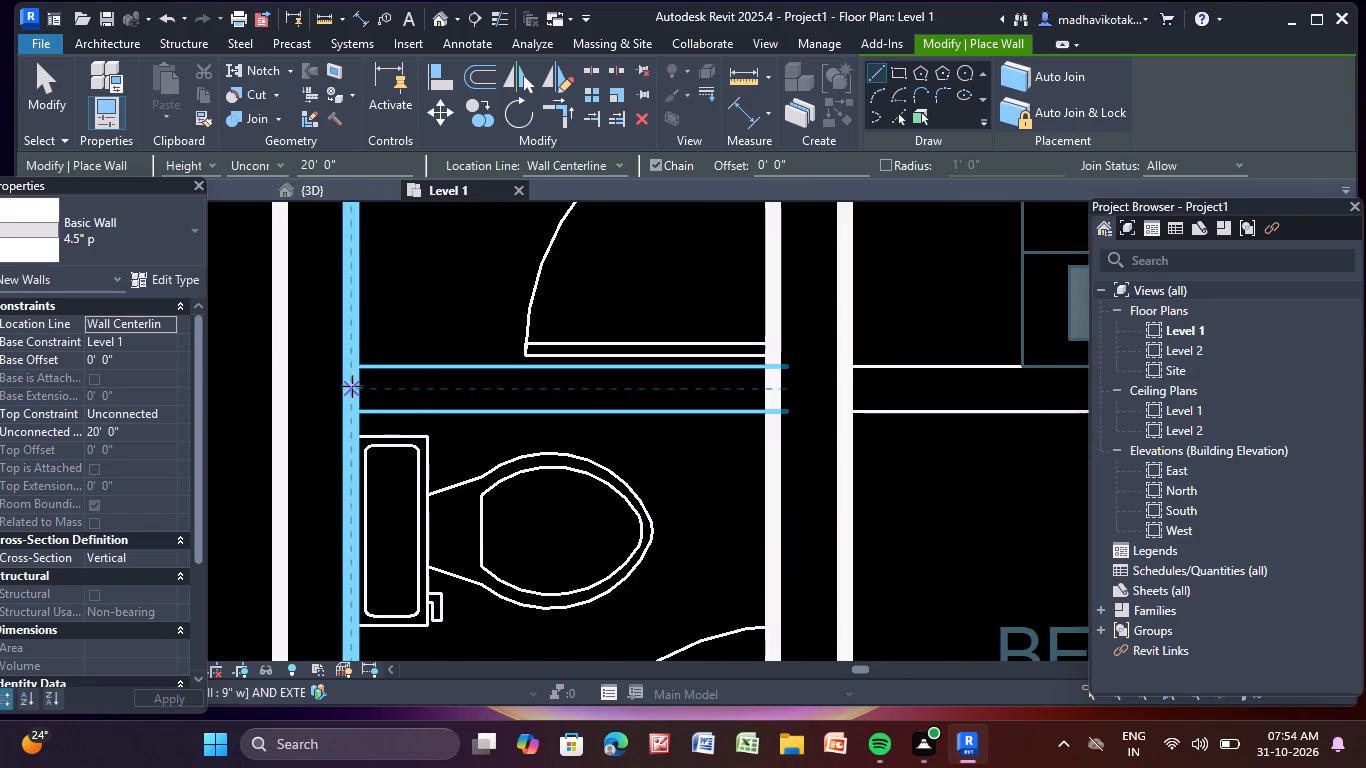
click(352, 387)
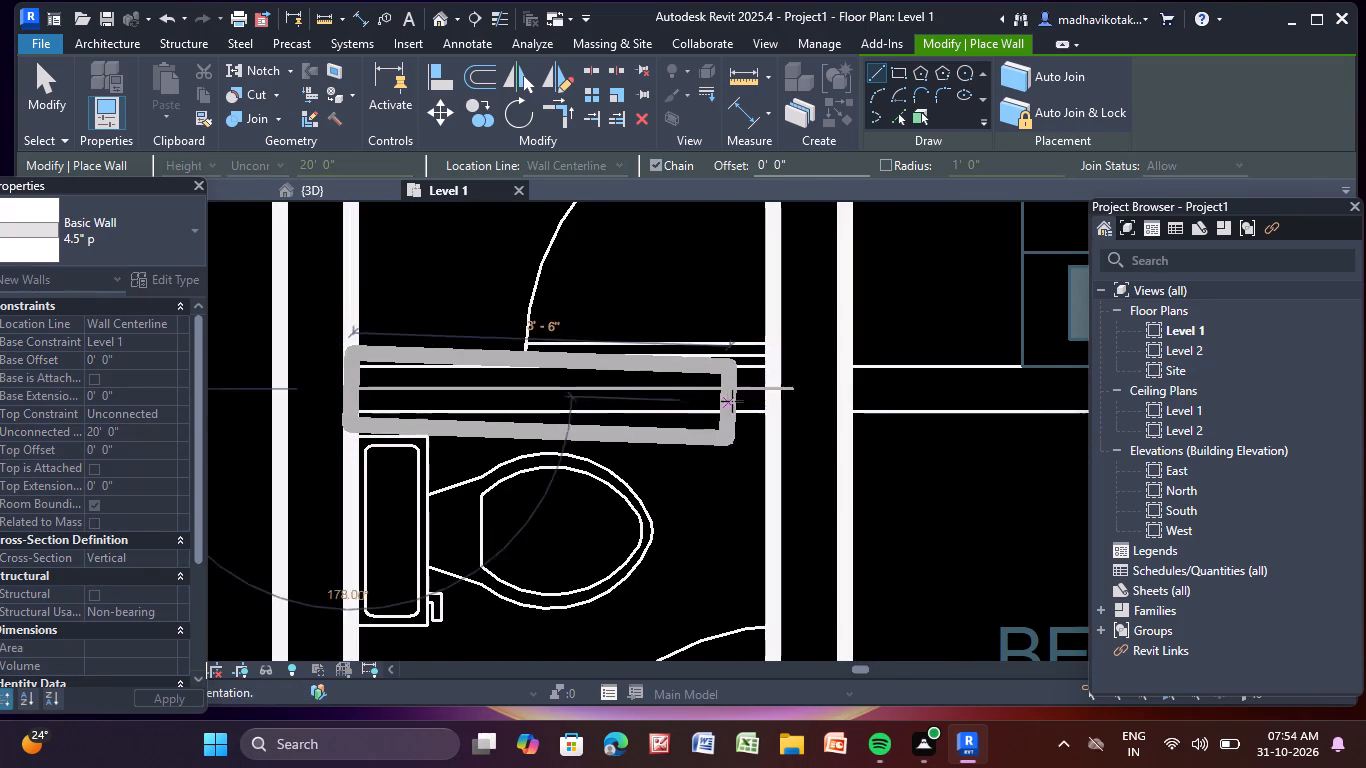
click(775, 383)
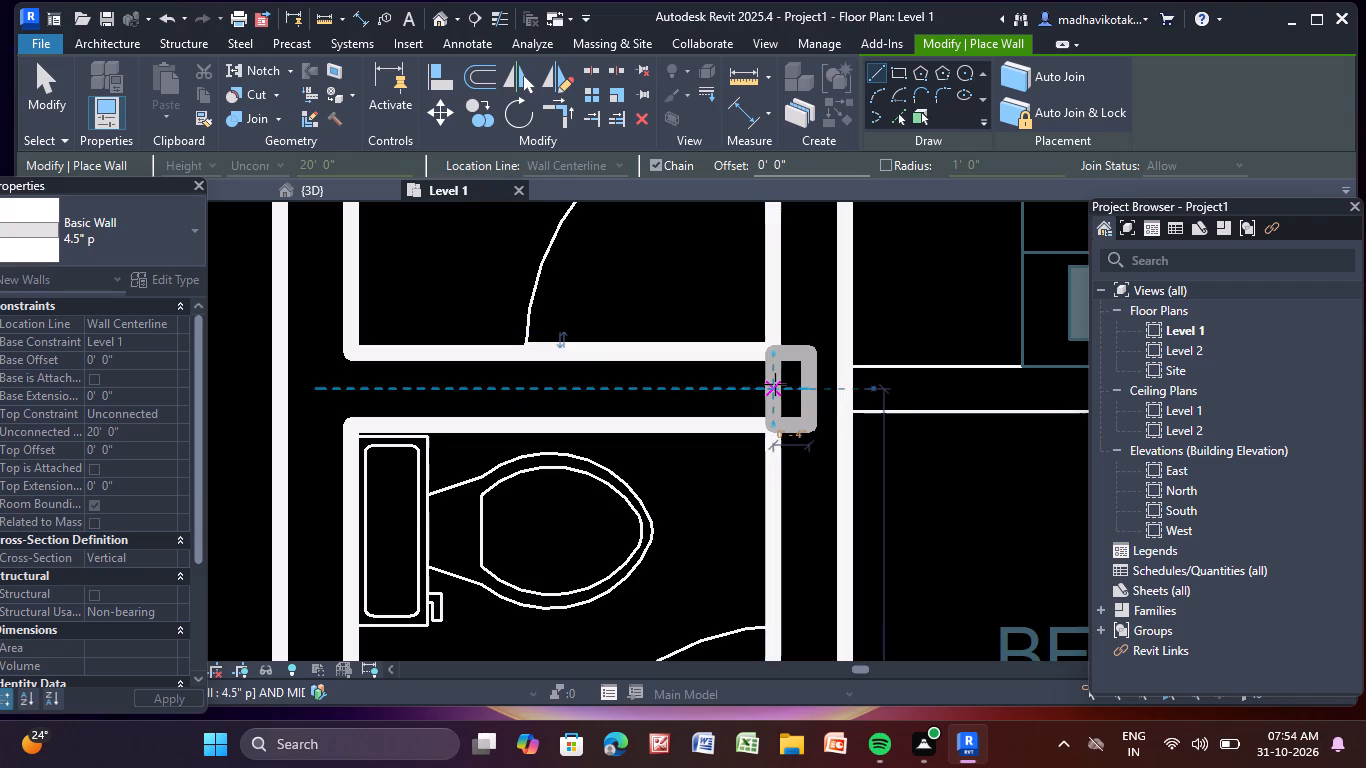
key(Escape)
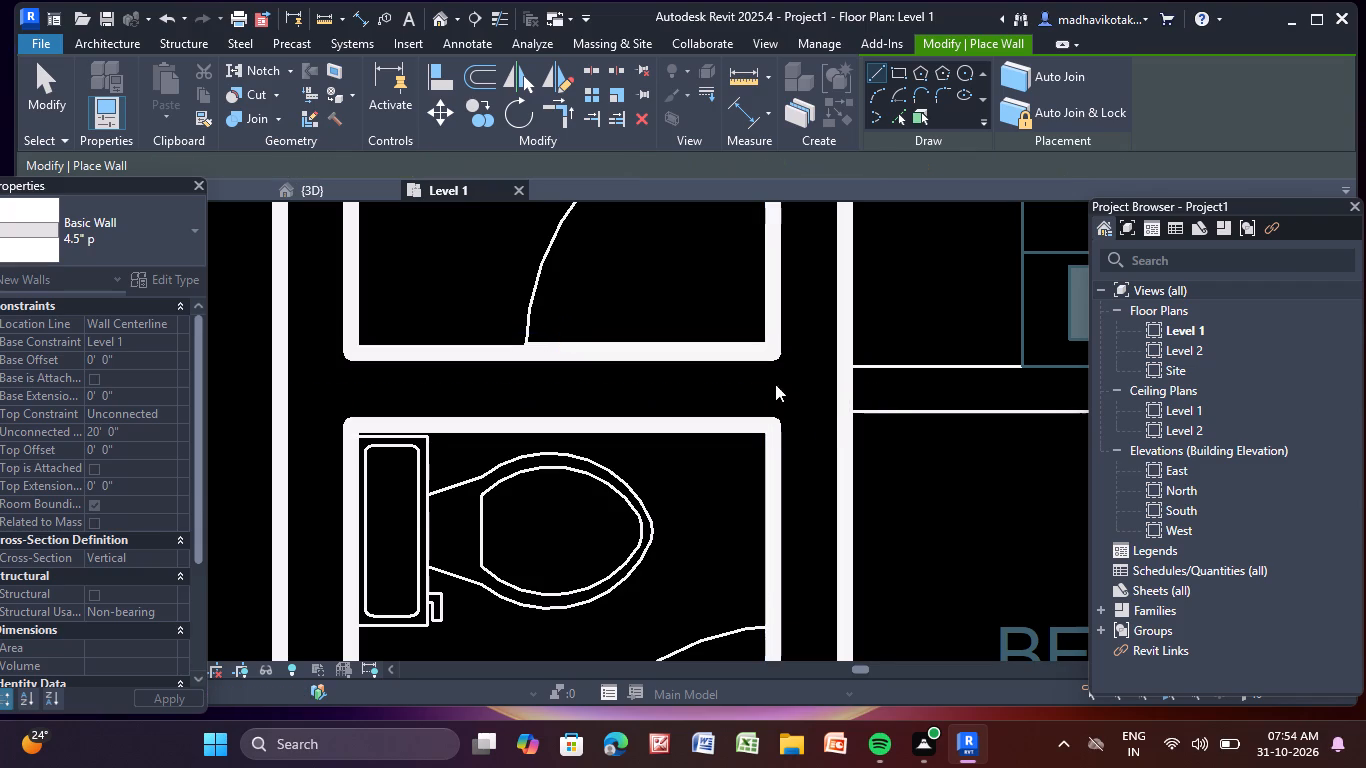
Draw a 4.5" p partition between the left column's seventh and eighth toilets, above the last 4'-0"X6'-0" toilet.
scroll(775, 385, down, 4)
middle_drag(712, 514, 574, 127)
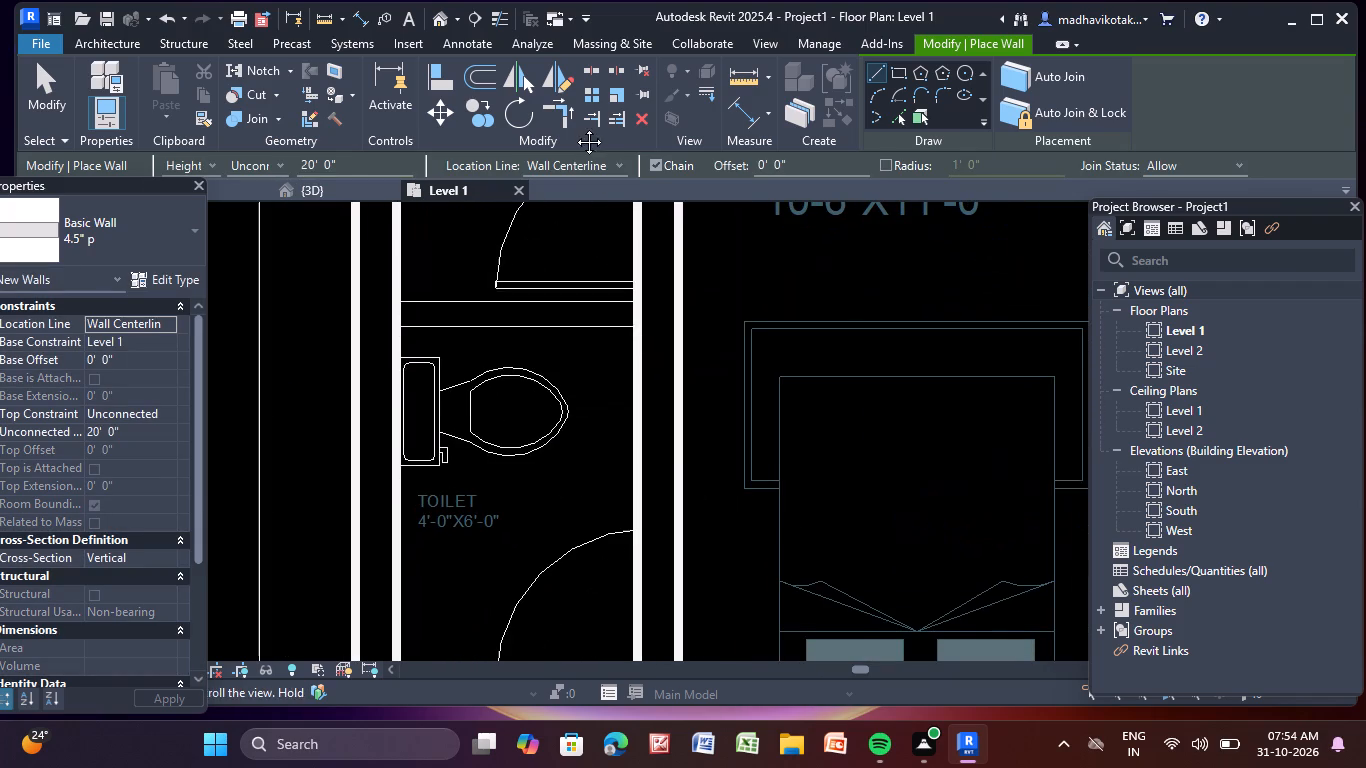
middle_drag(574, 127, 575, 126)
scroll(394, 308, up, 3)
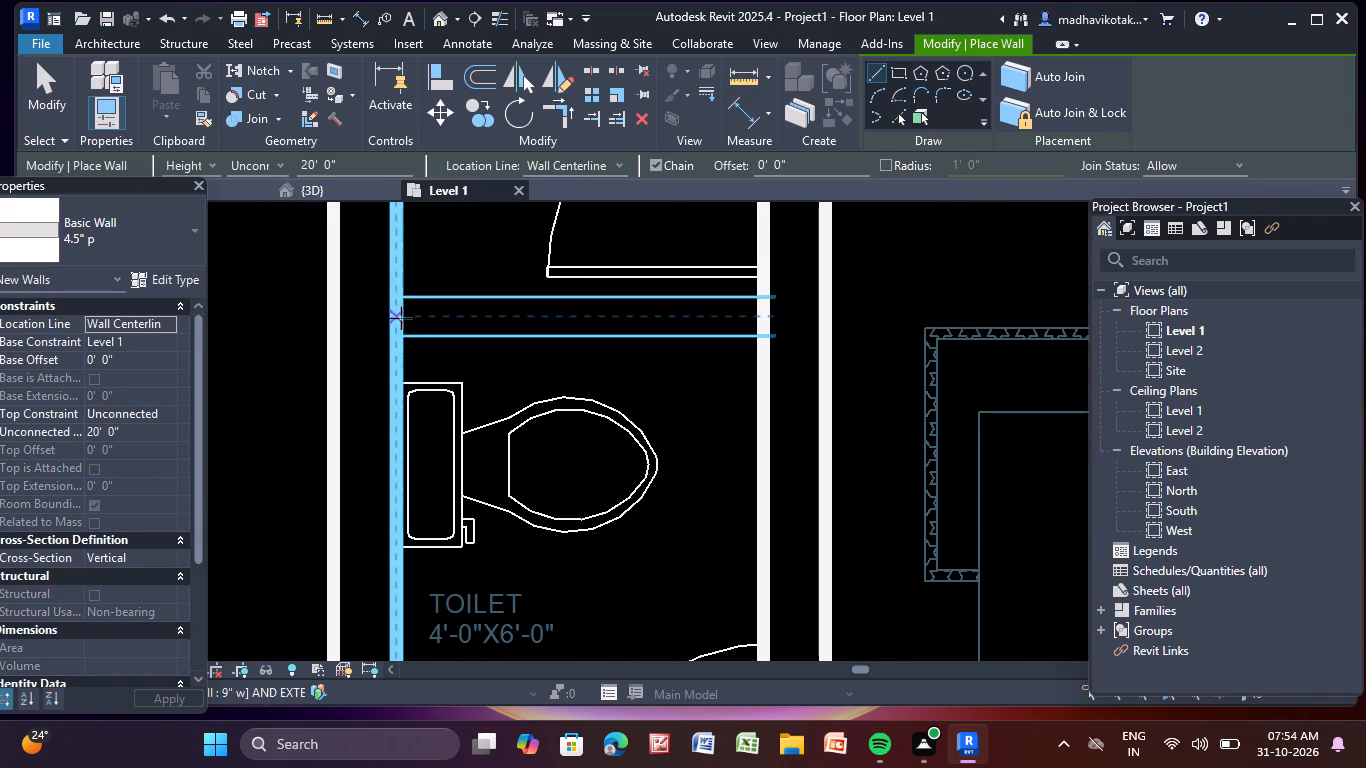
click(399, 312)
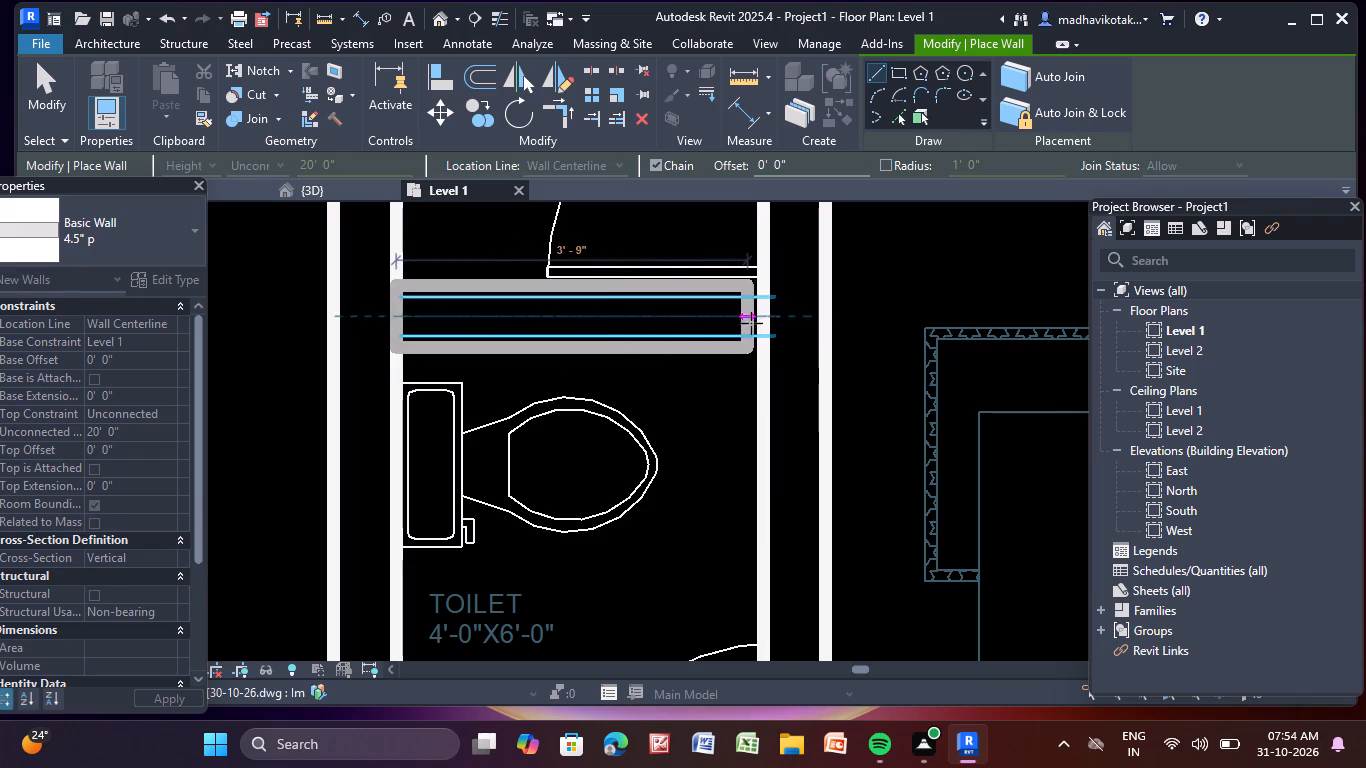
click(769, 319)
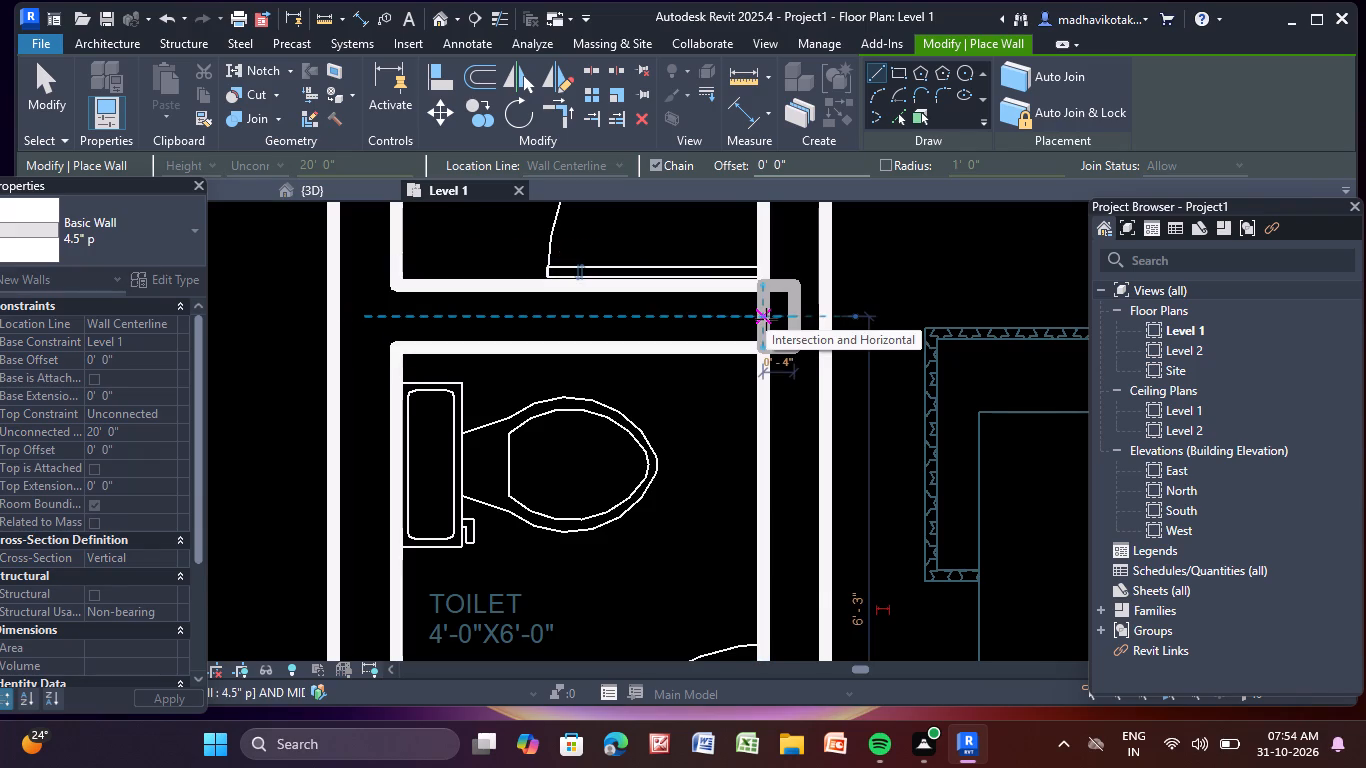
key(Escape)
Draw a vertical 4.5" p wall between the left bedrooms and the 4'-0"-wide passage, from the top outer wall to the bottom 9" w wall.
scroll(765, 319, down, 3)
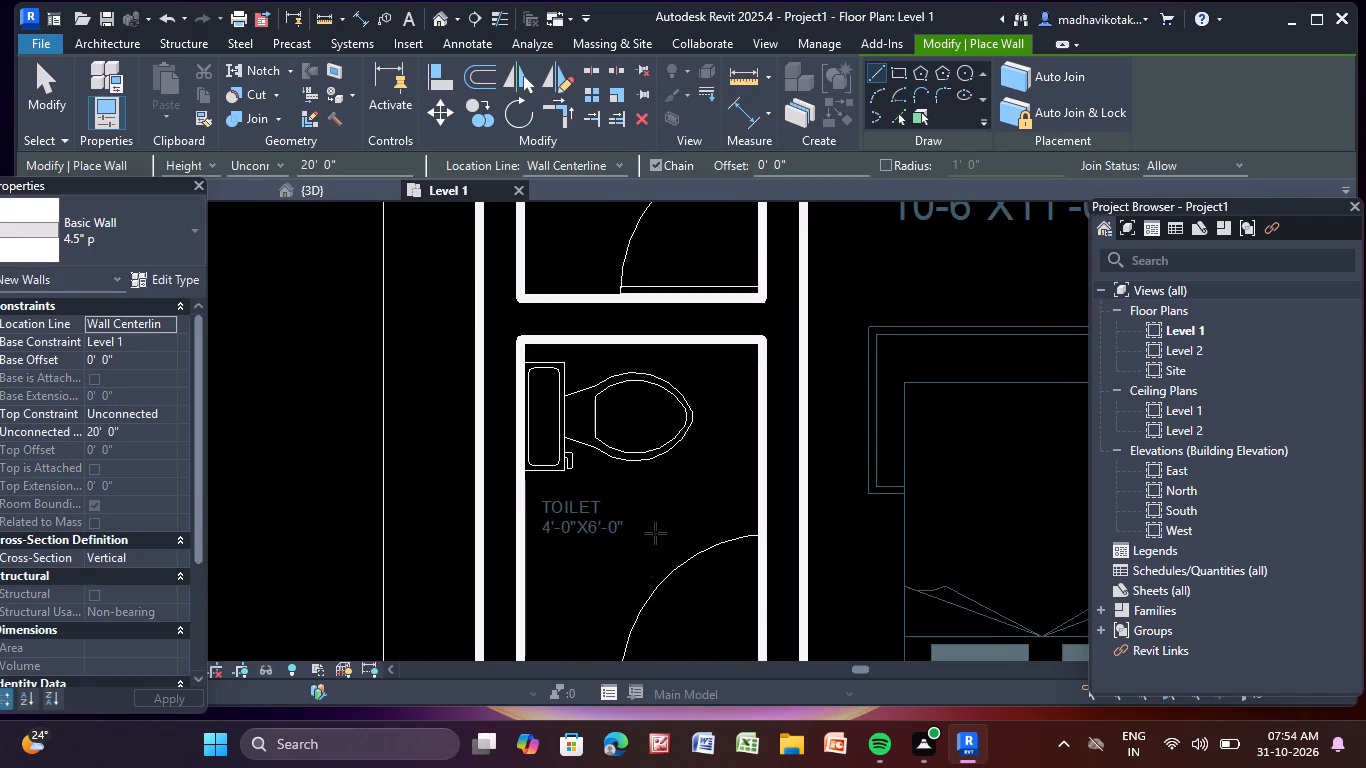
scroll(644, 617, down, 4)
middle_drag(646, 629, 293, 767)
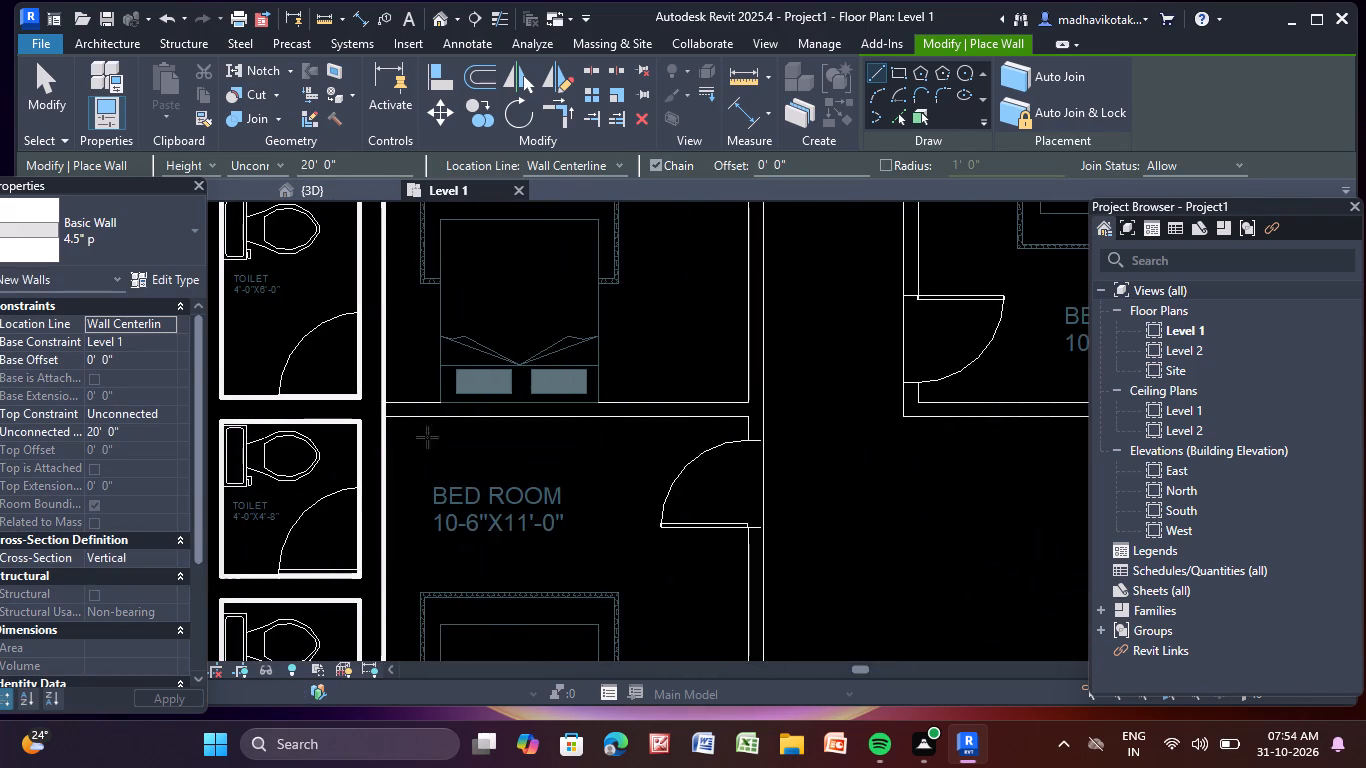
scroll(441, 416, down, 5)
scroll(487, 315, down, 2)
middle_drag(487, 315, 467, 697)
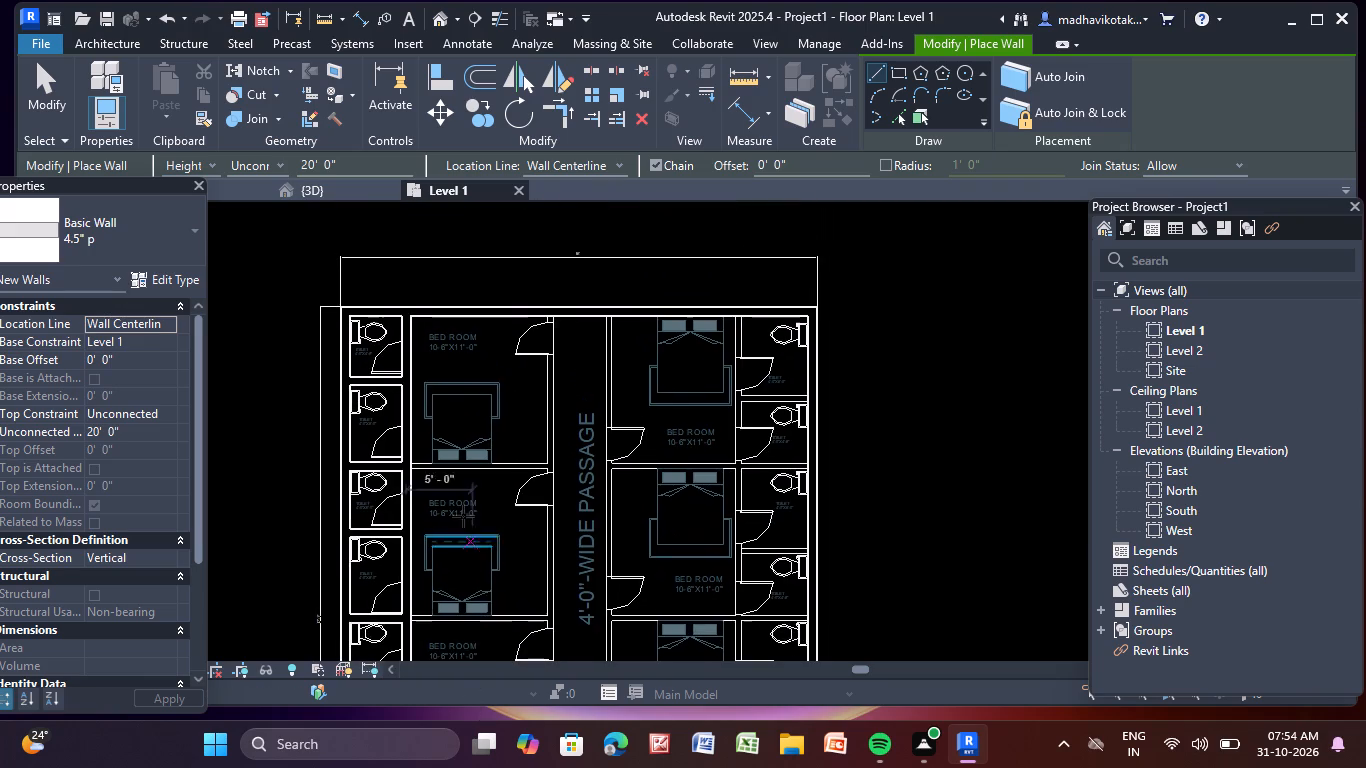
scroll(579, 374, up, 3)
scroll(532, 291, up, 10)
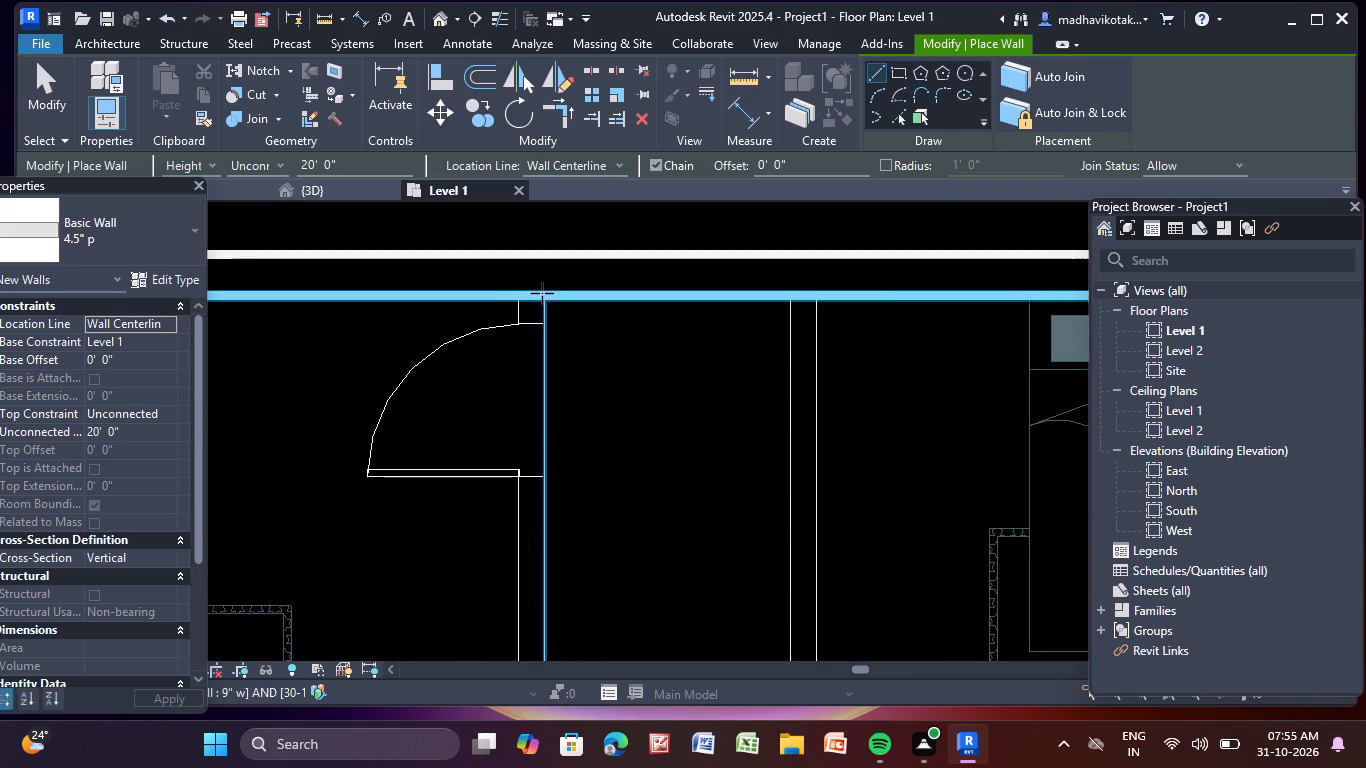
click(527, 296)
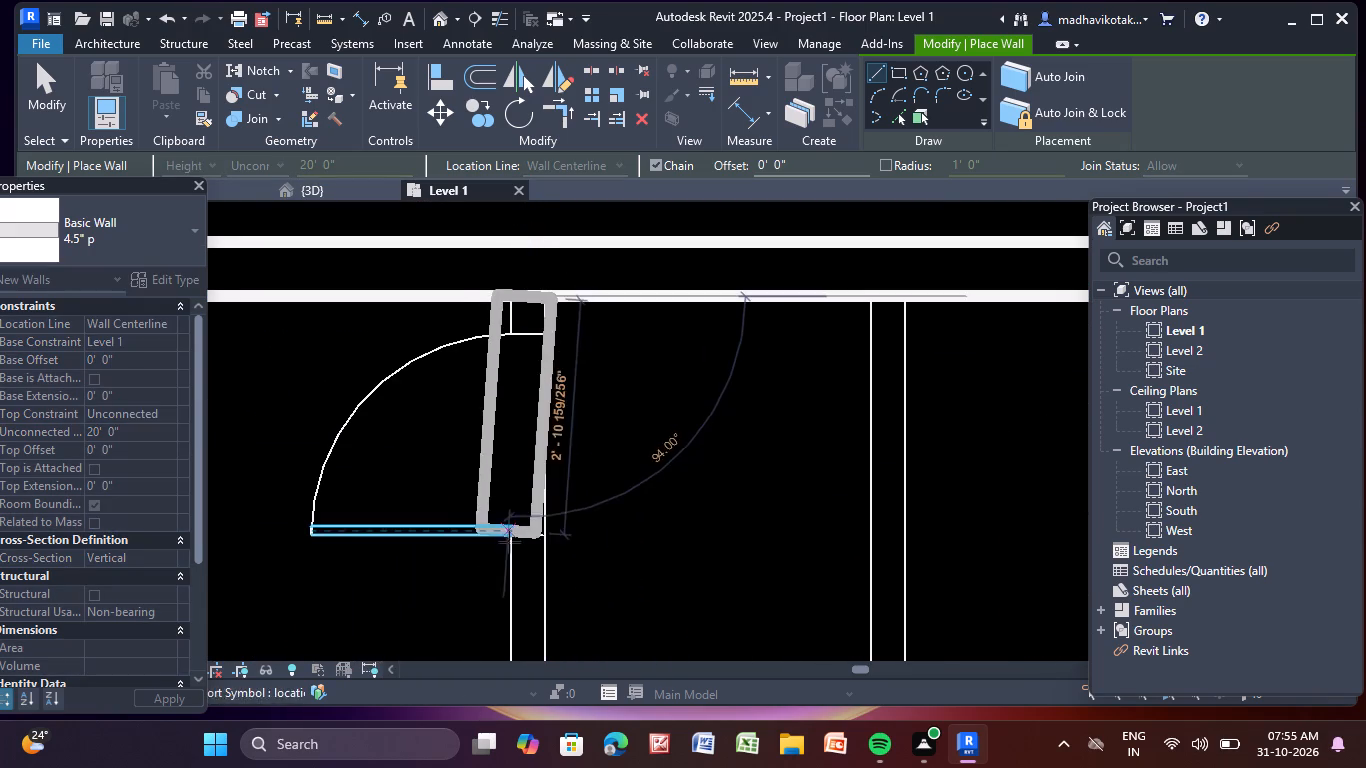
scroll(546, 605, down, 4)
middle_drag(536, 592, 406, 22)
scroll(483, 528, down, 2)
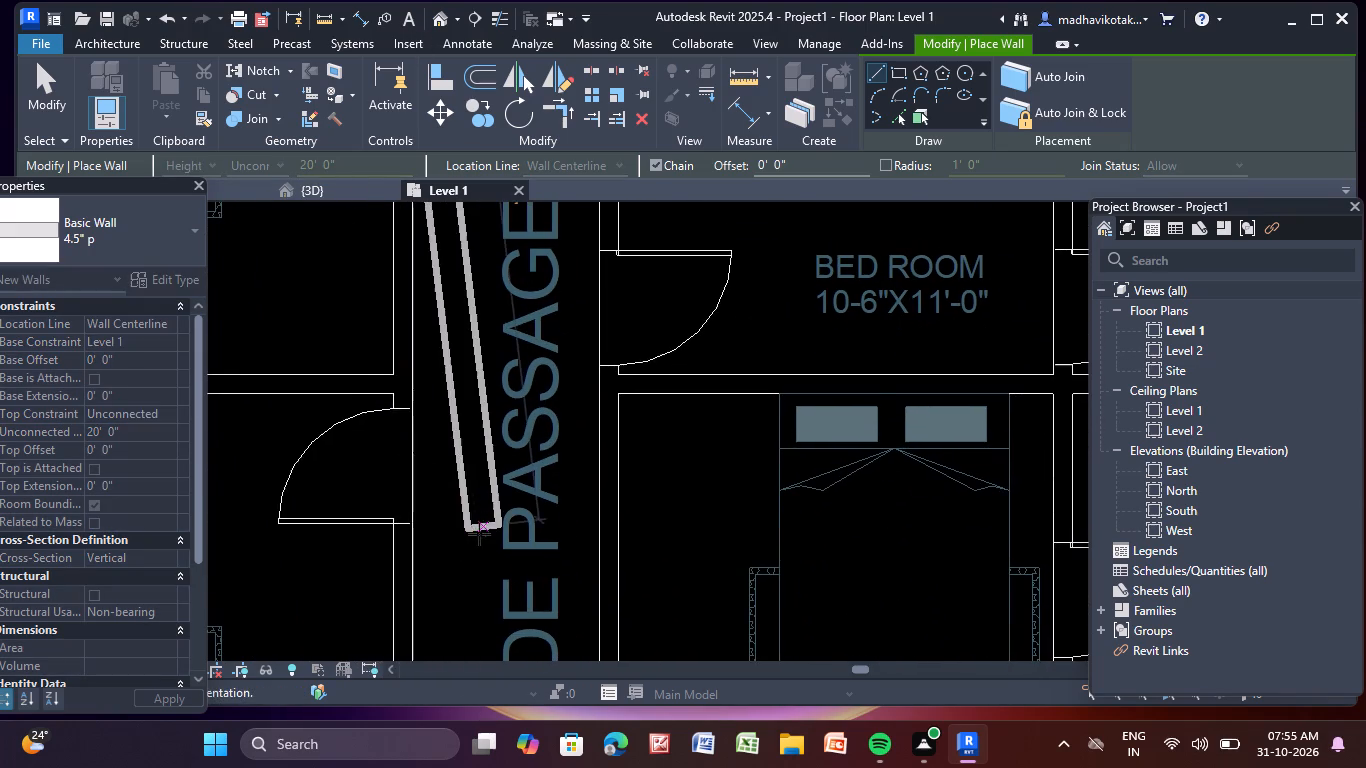
scroll(479, 534, down, 2)
middle_drag(460, 549, 421, 141)
scroll(399, 511, down, 3)
middle_drag(400, 509, 440, 316)
scroll(424, 623, up, 9)
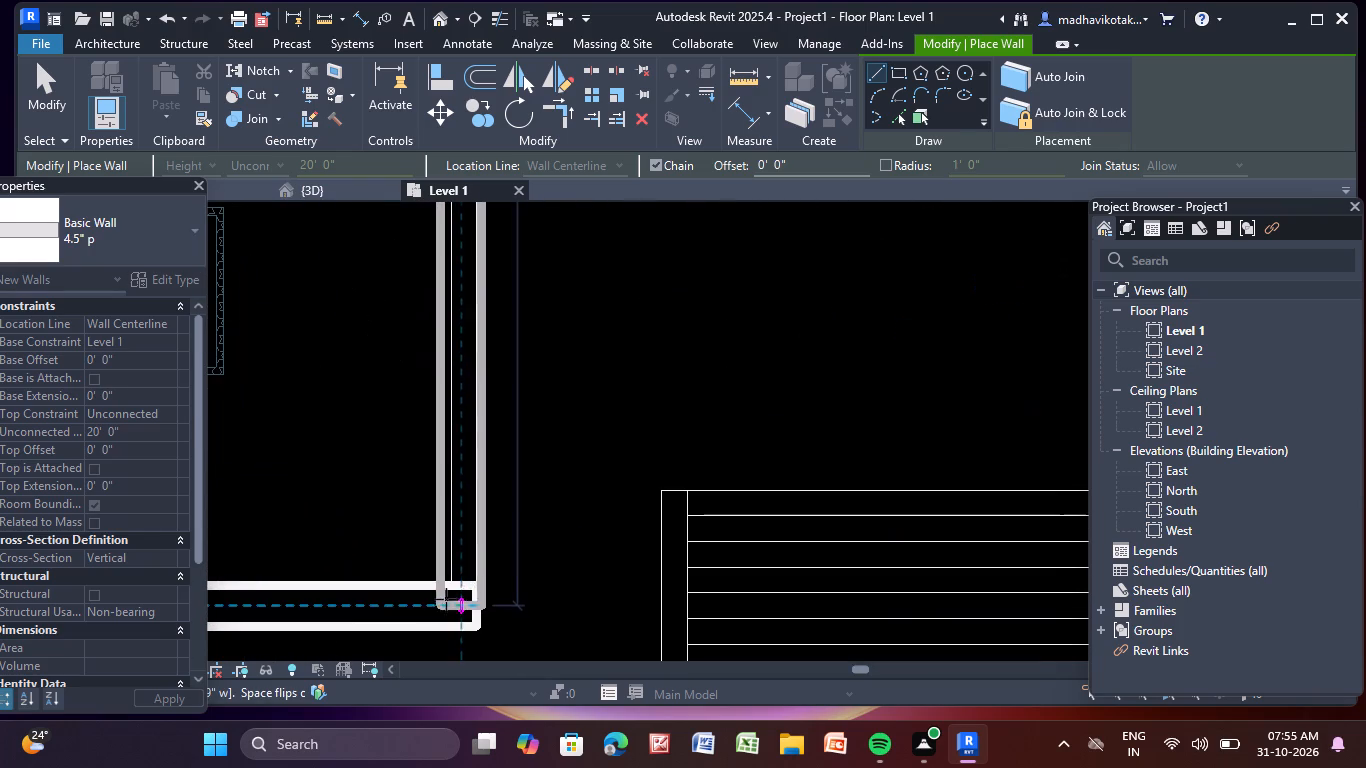
click(457, 589)
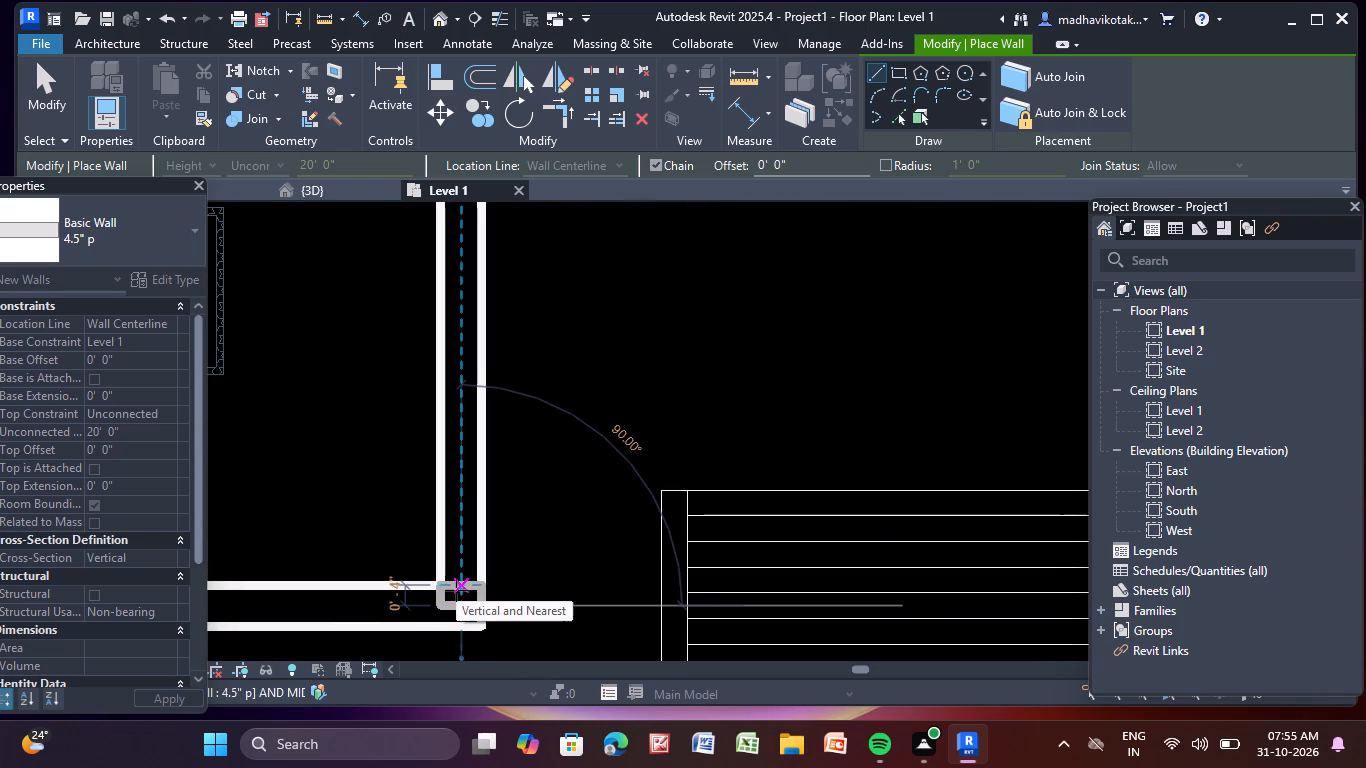
key(Escape)
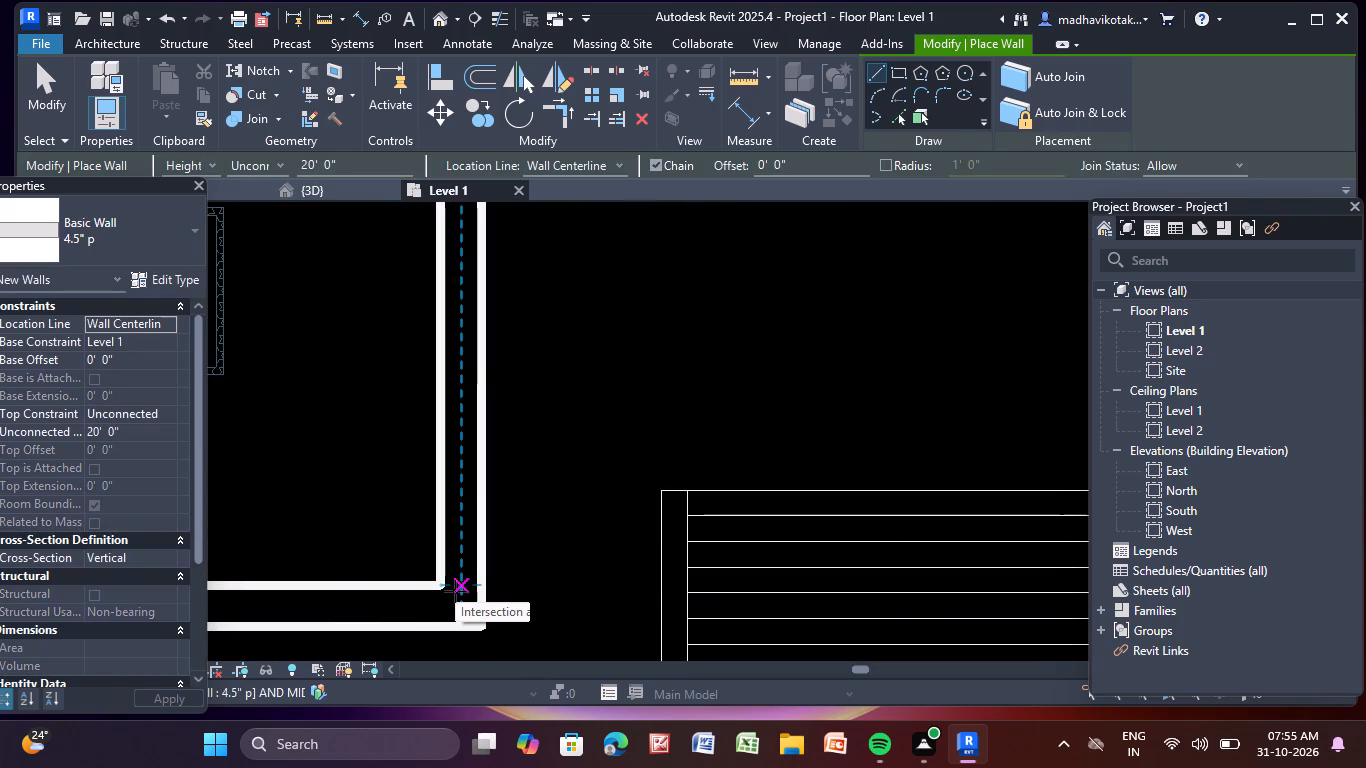
Draw a 4.5" p partition about 10'-2 1/2" long between the first and second left bedrooms, from the toilet-bedroom wall to the passage wall.
scroll(571, 375, down, 6)
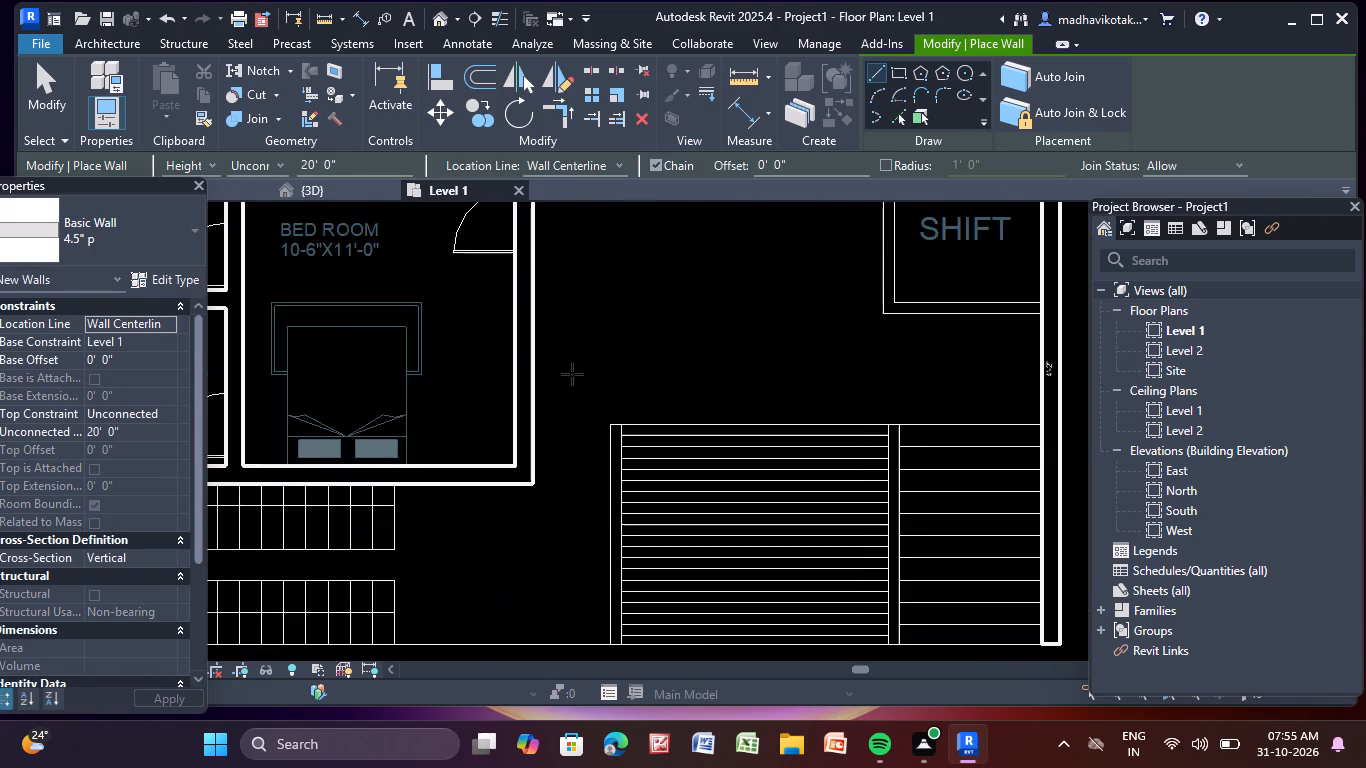
scroll(617, 312, down, 4)
middle_drag(618, 296, 637, 767)
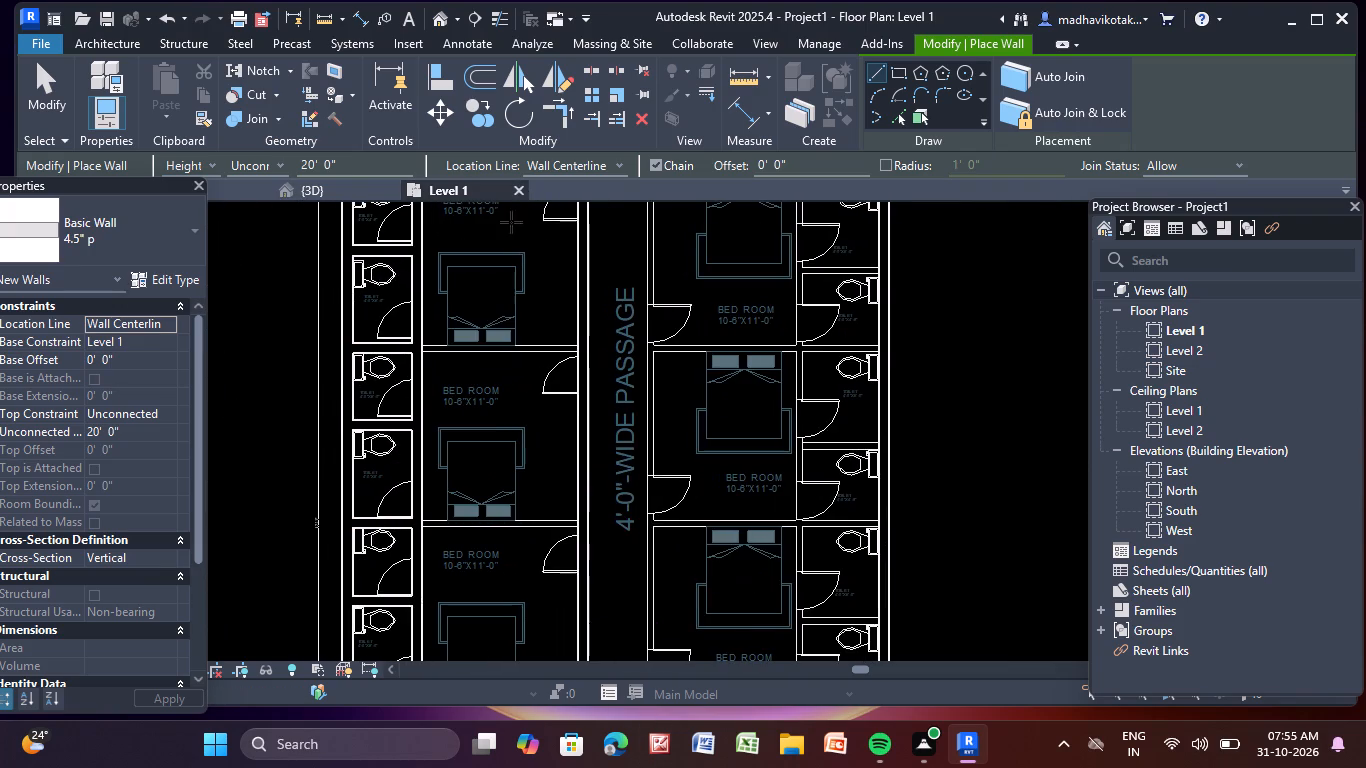
middle_drag(491, 241, 439, 396)
middle_drag(437, 395, 385, 224)
scroll(348, 310, up, 6)
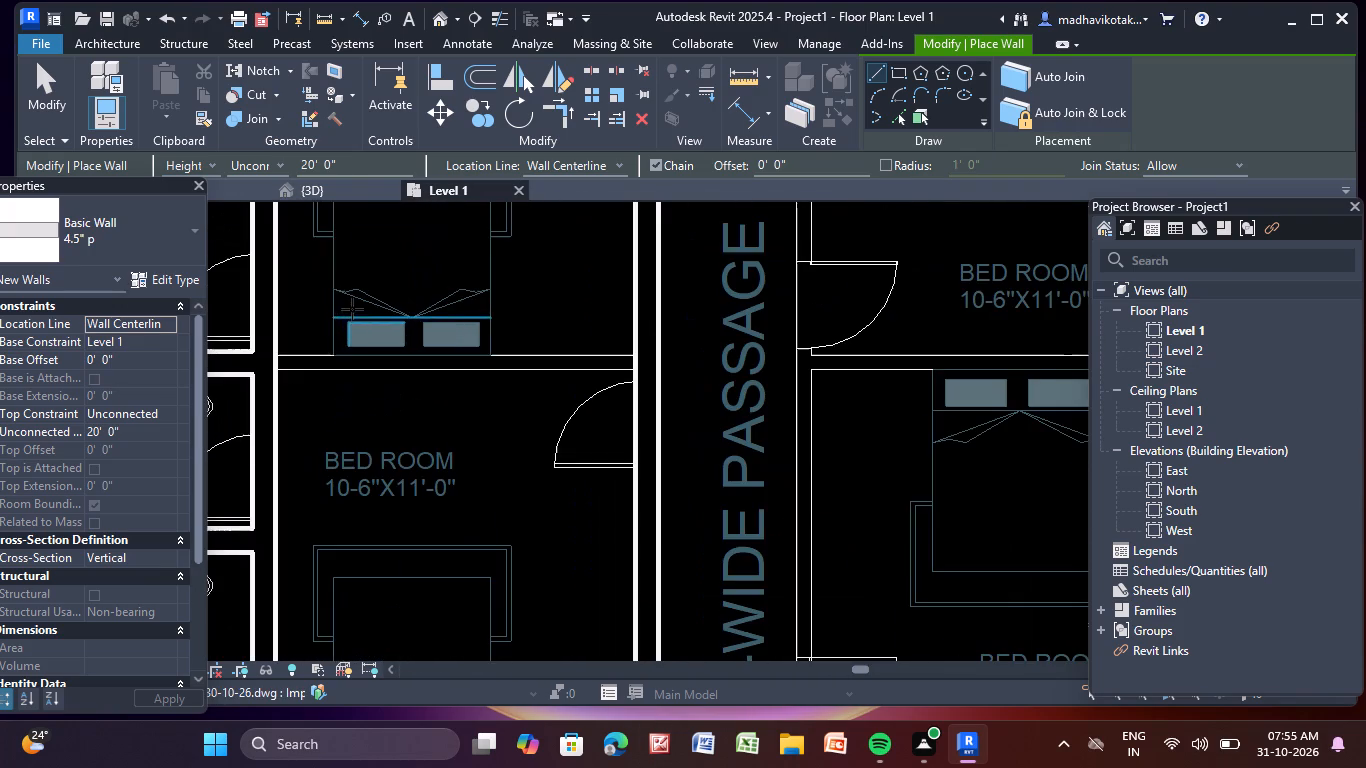
scroll(302, 366, up, 5)
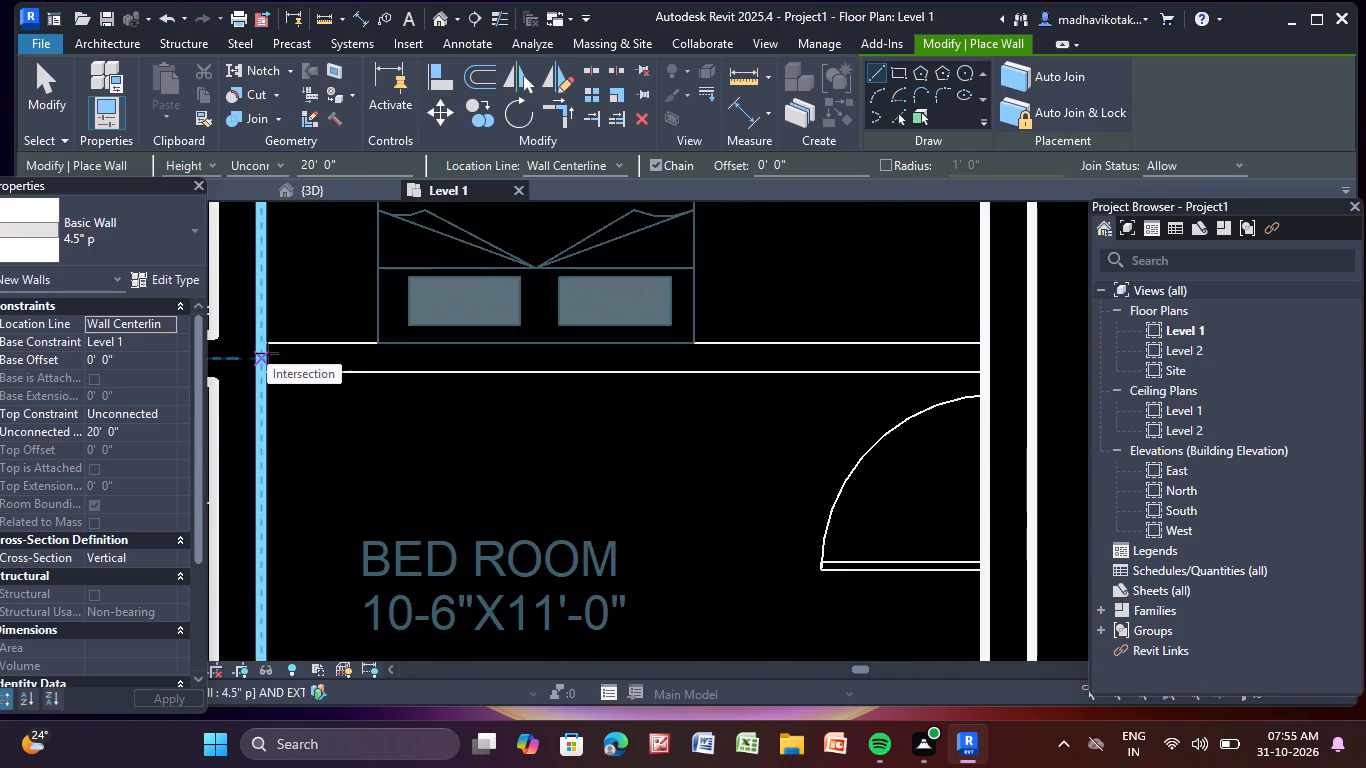
click(267, 353)
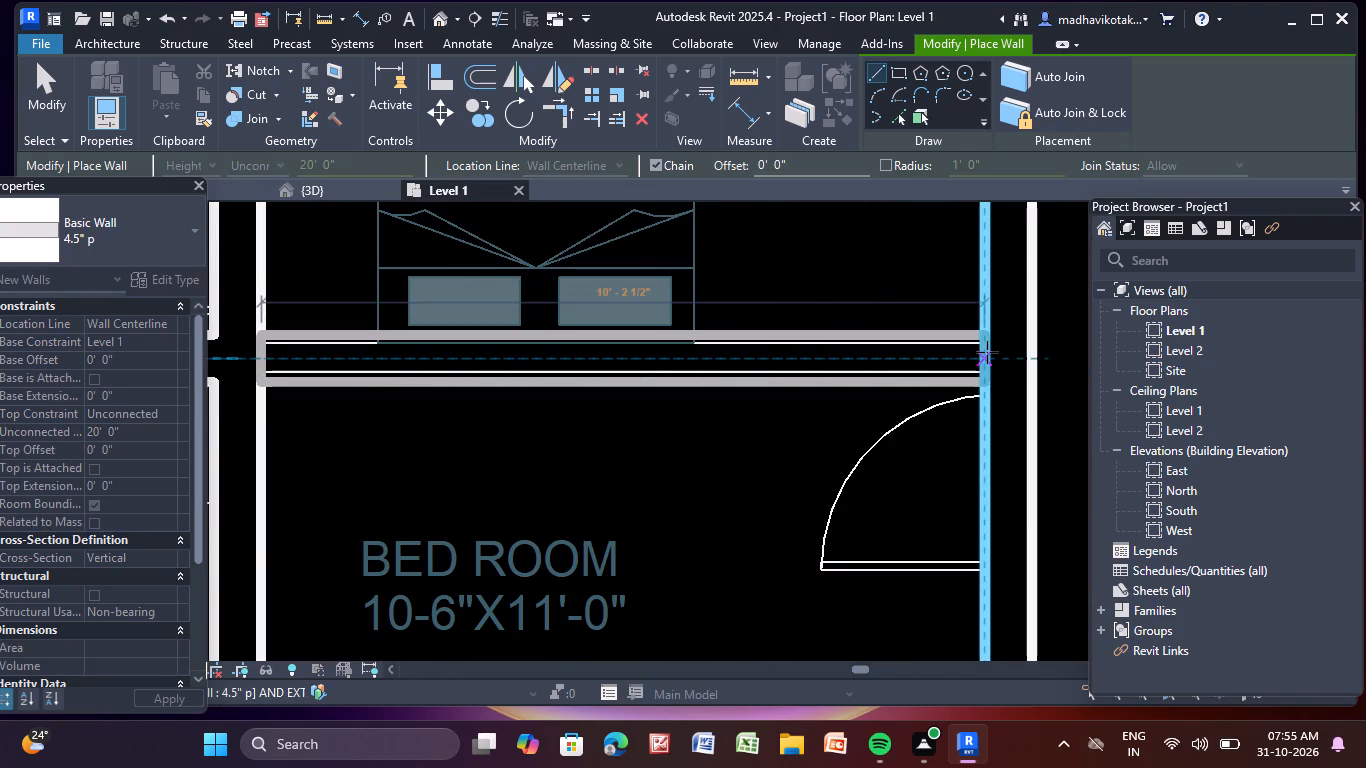
click(987, 352)
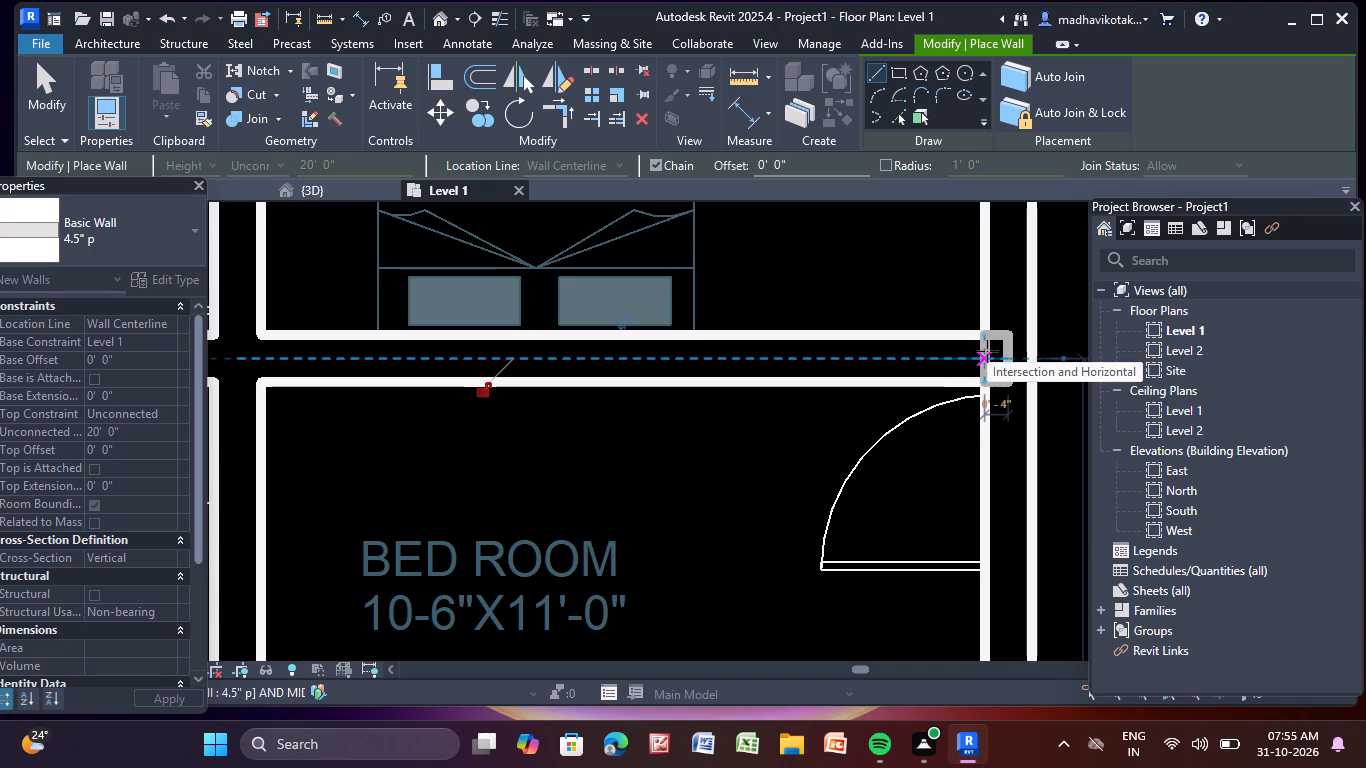
key(Escape)
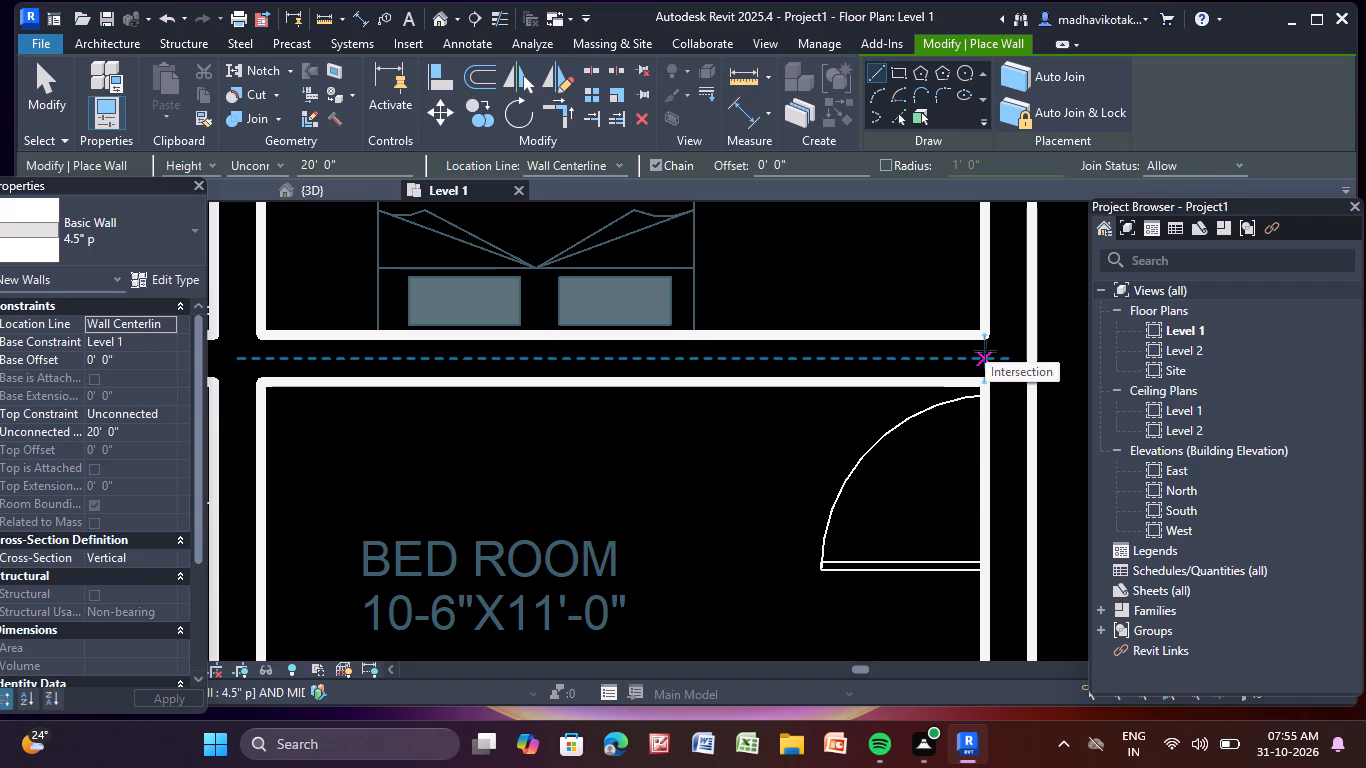
Draw a 4.5" p partition between the second and third left bedrooms, from the toilet-bedroom wall to the passage wall.
scroll(858, 427, down, 4)
middle_drag(791, 521, 658, 87)
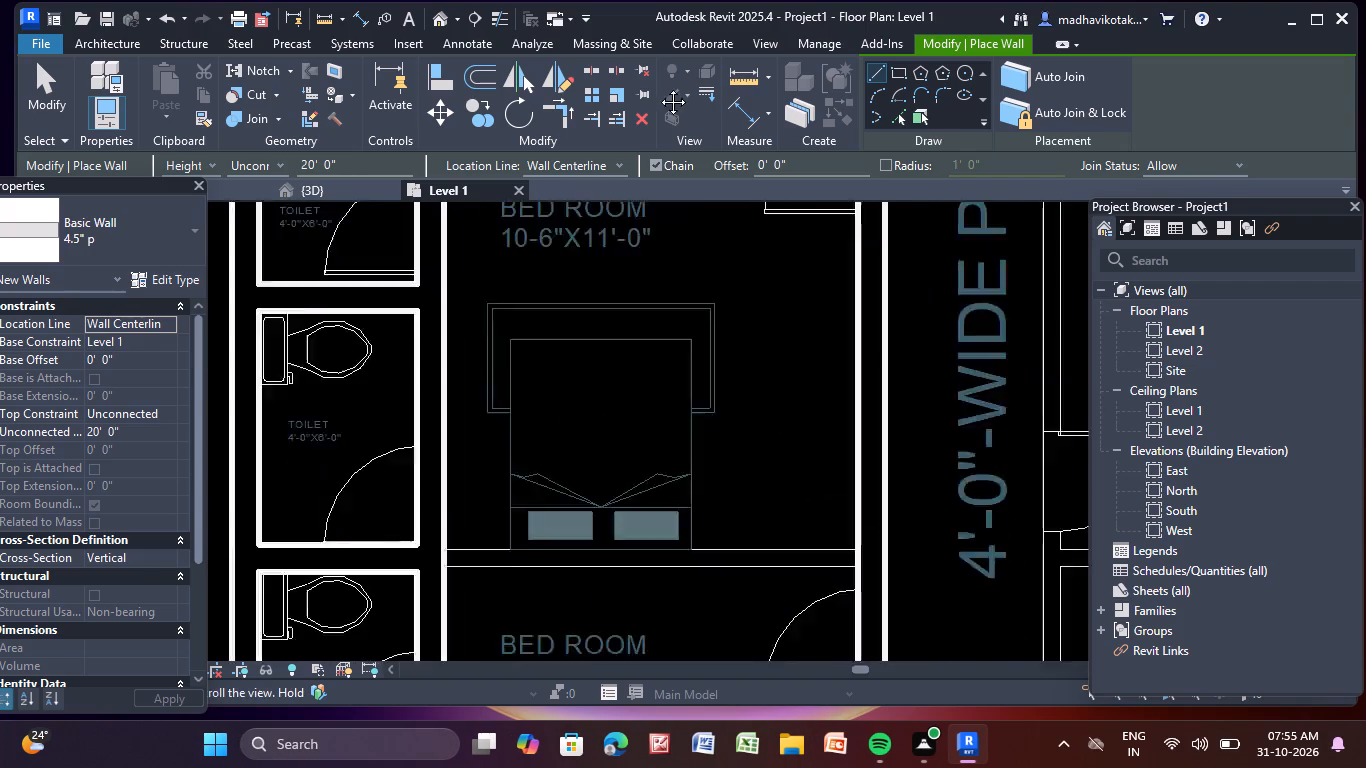
middle_drag(658, 87, 648, 65)
scroll(362, 410, up, 9)
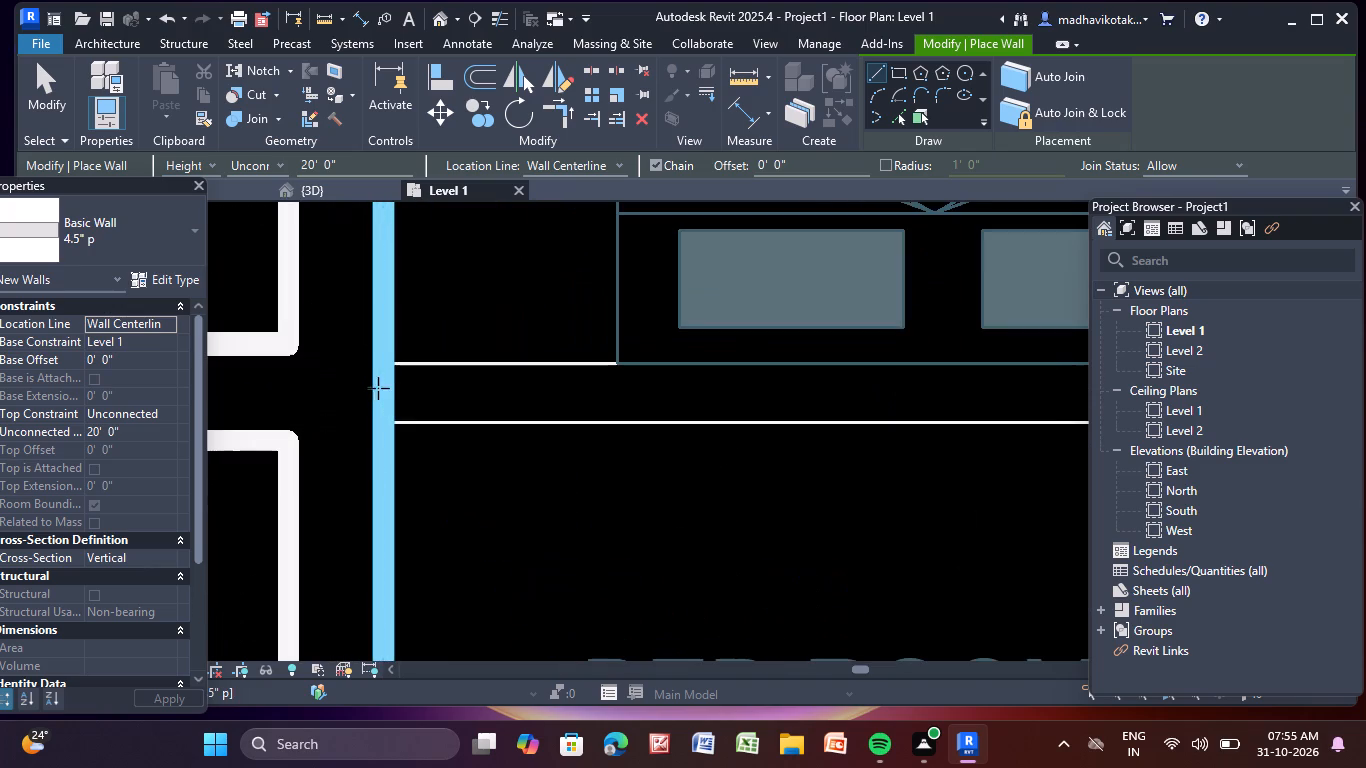
click(383, 396)
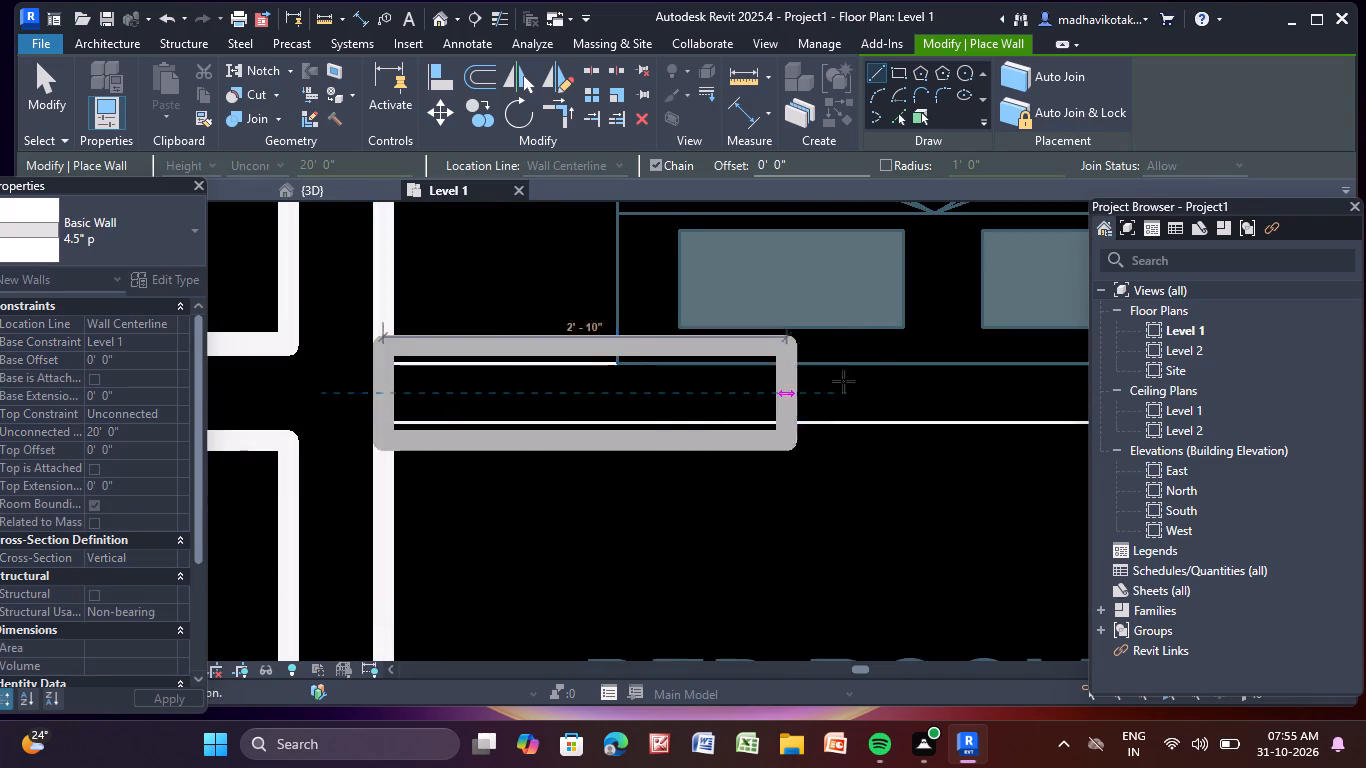
scroll(966, 389, down, 5)
middle_drag(962, 391, 455, 401)
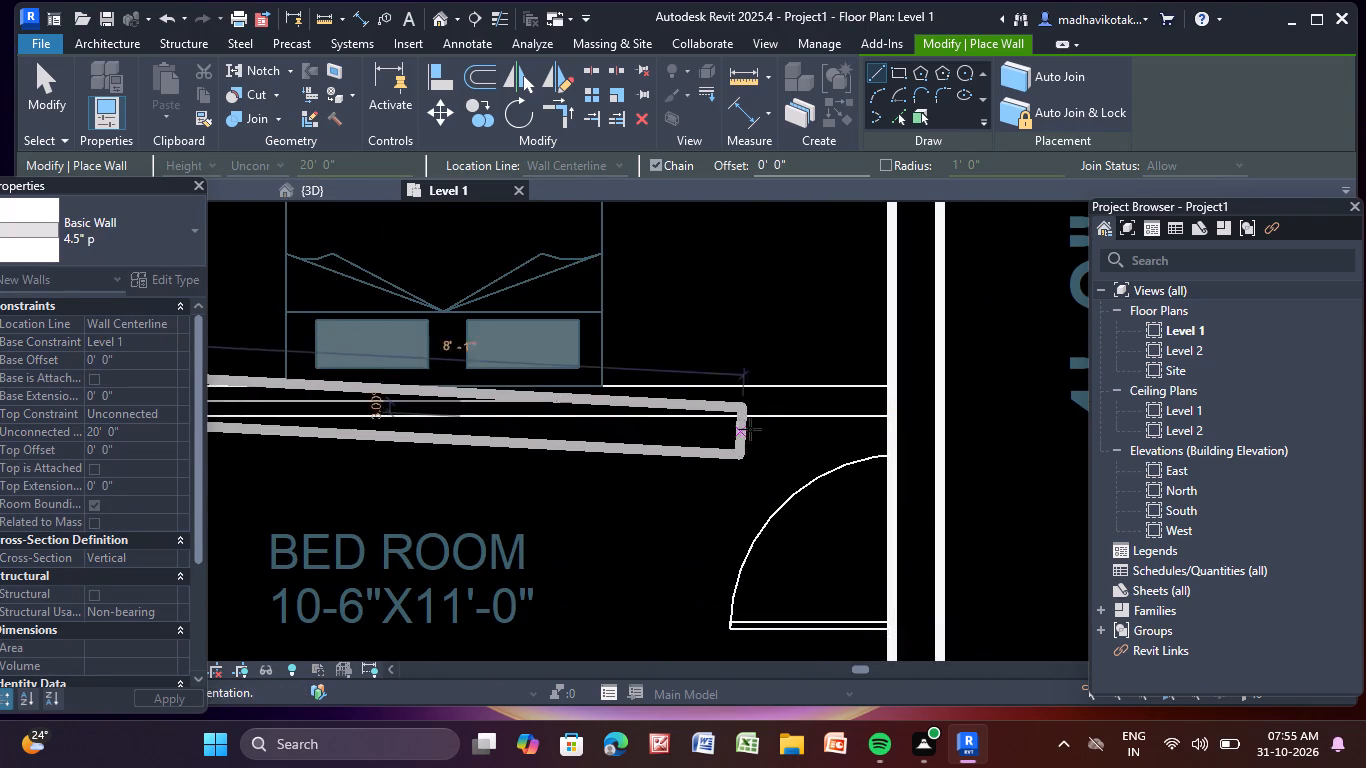
click(894, 407)
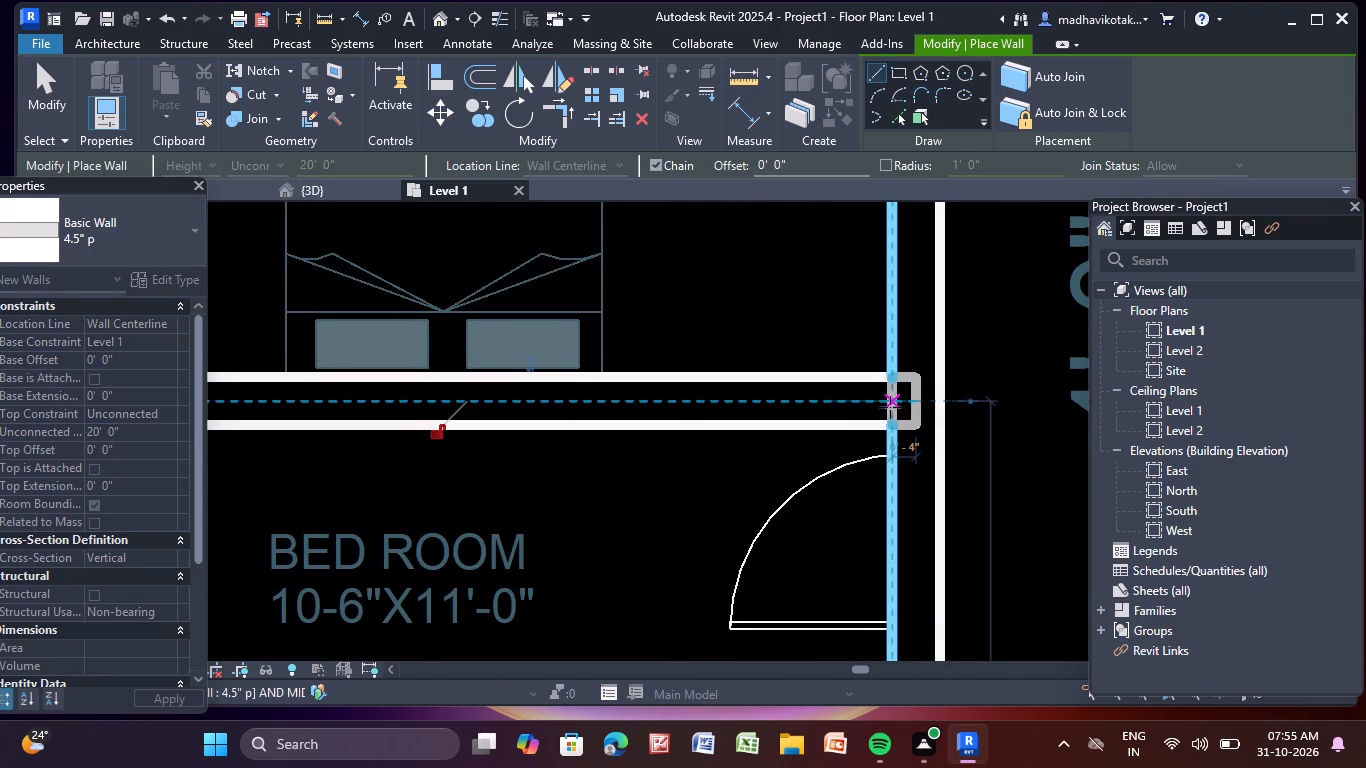
key(Escape)
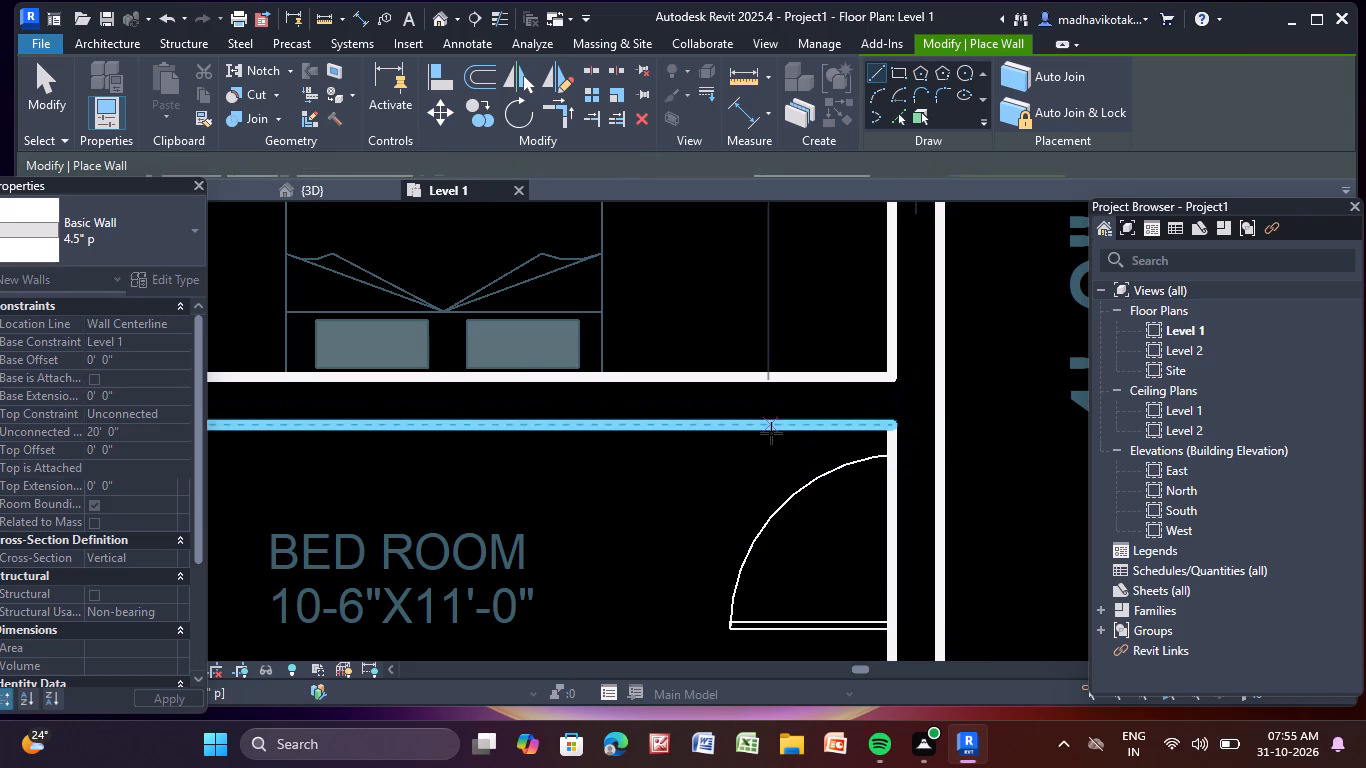
Draw a 4.5" p partition between the third and fourth left bedrooms, from the toilet-bedroom wall to the passage wall.
scroll(770, 434, down, 7)
middle_drag(652, 519, 598, 313)
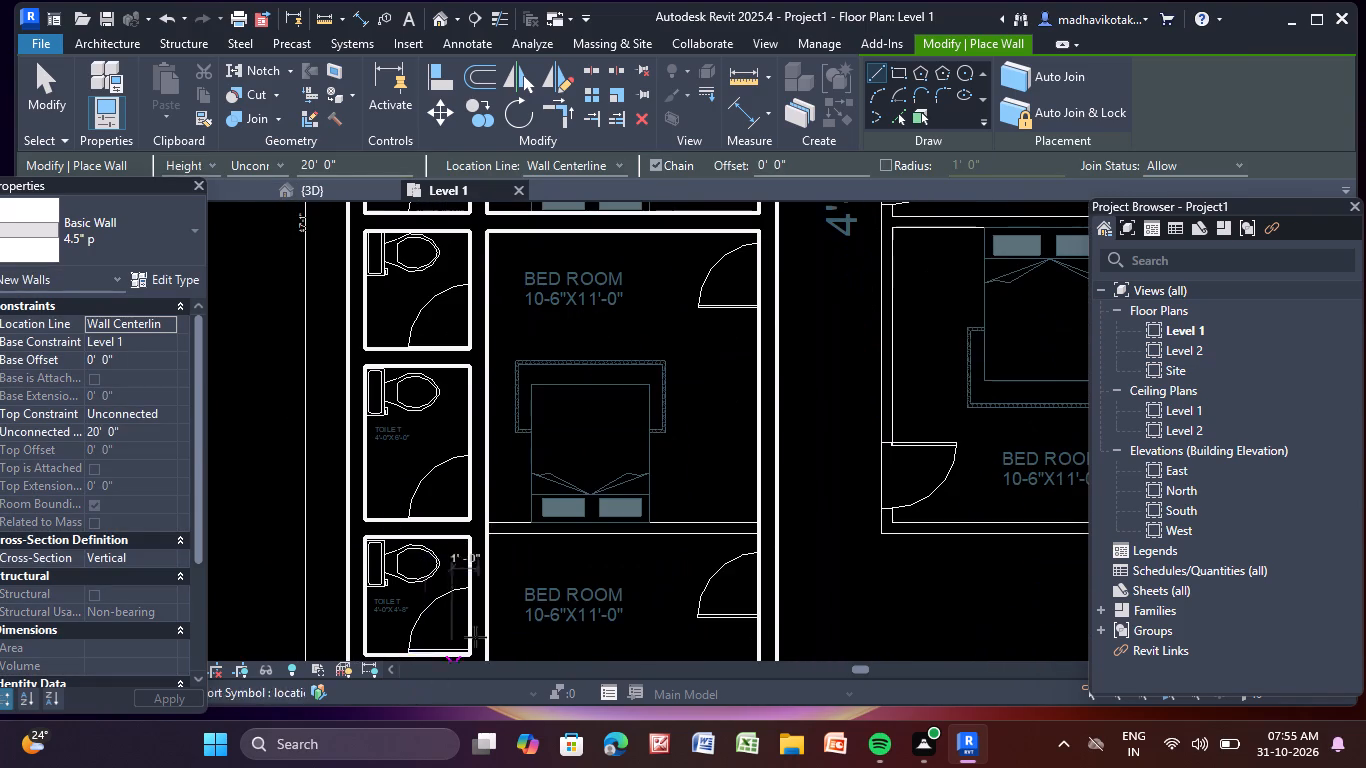
scroll(519, 569, up, 11)
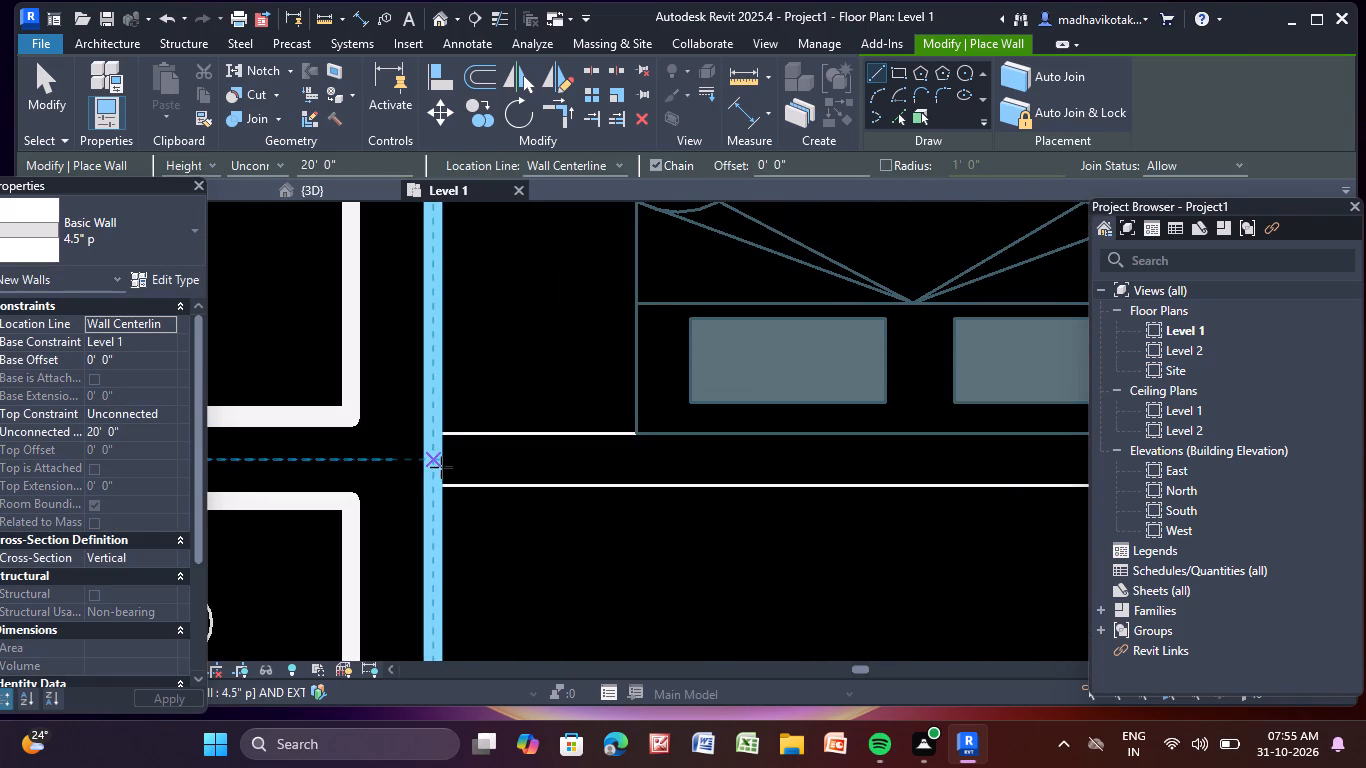
click(433, 451)
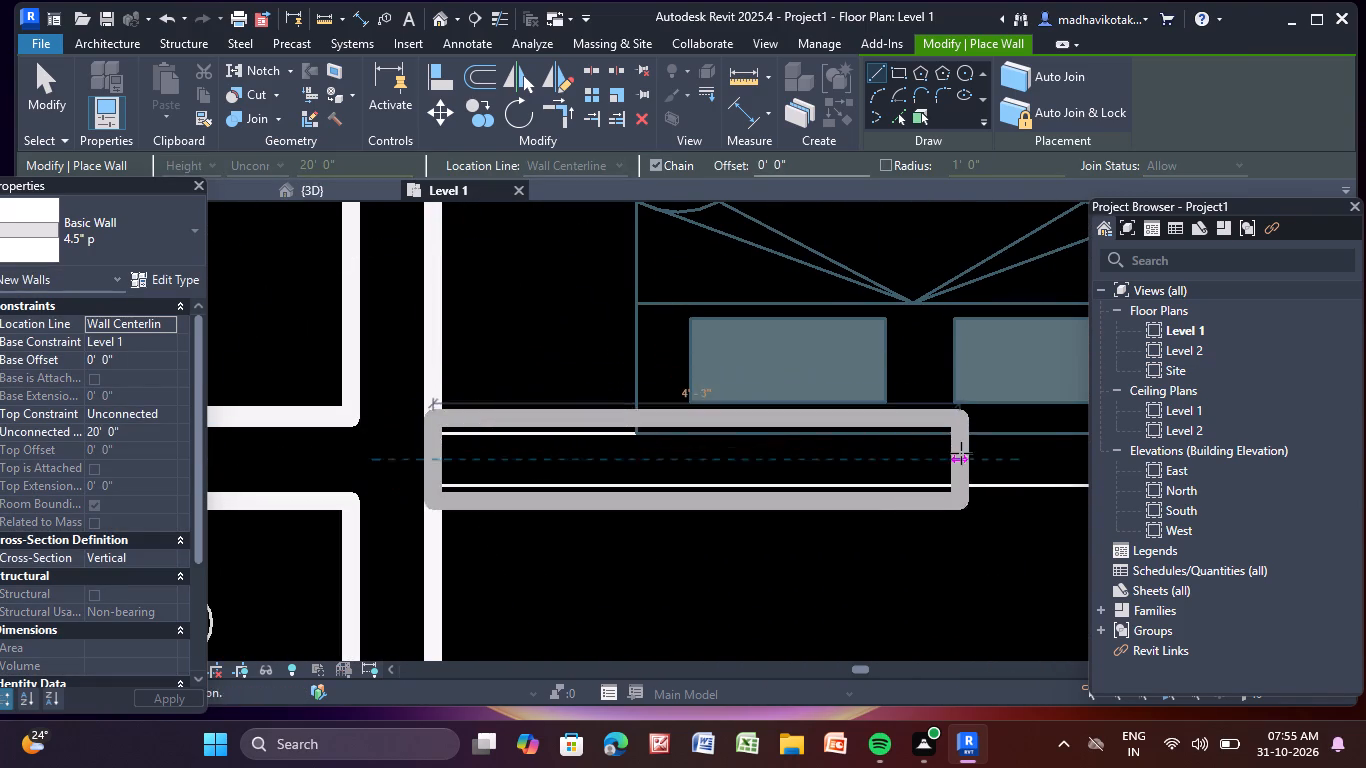
scroll(961, 454, down, 4)
middle_drag(961, 454, 405, 436)
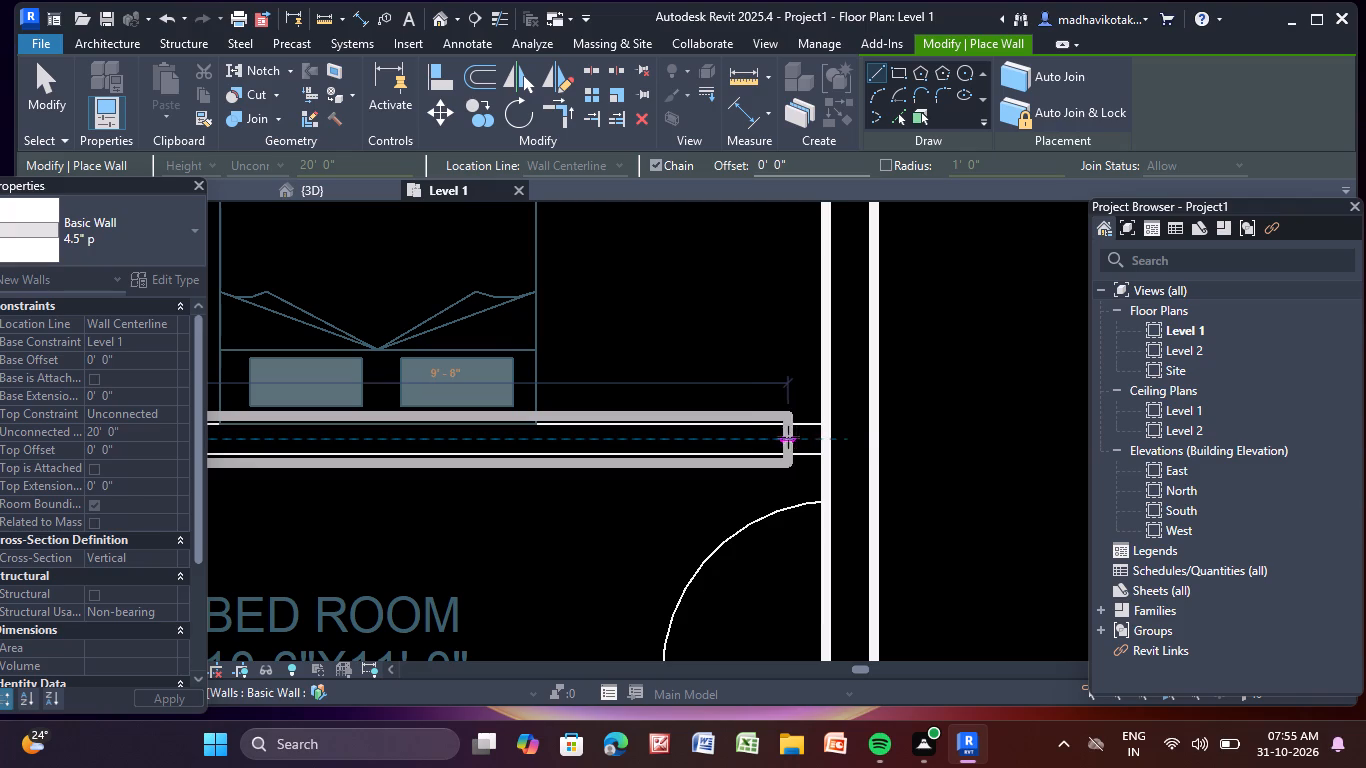
click(828, 435)
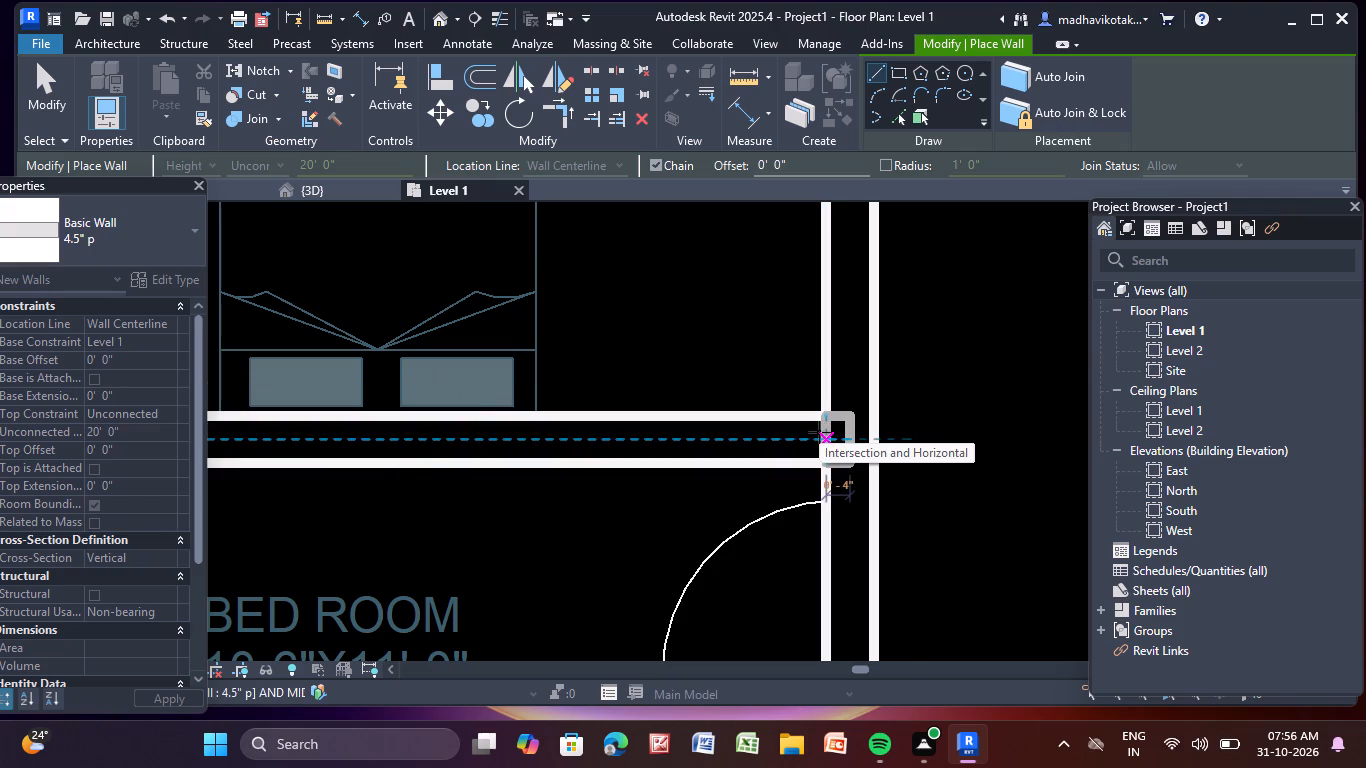
key(Escape)
Draw a vertical 4.5" p wall between the 4'-0"-wide passage and the right bedrooms, from the top outer wall to the last right bedroom's lower corner.
scroll(818, 430, down, 4)
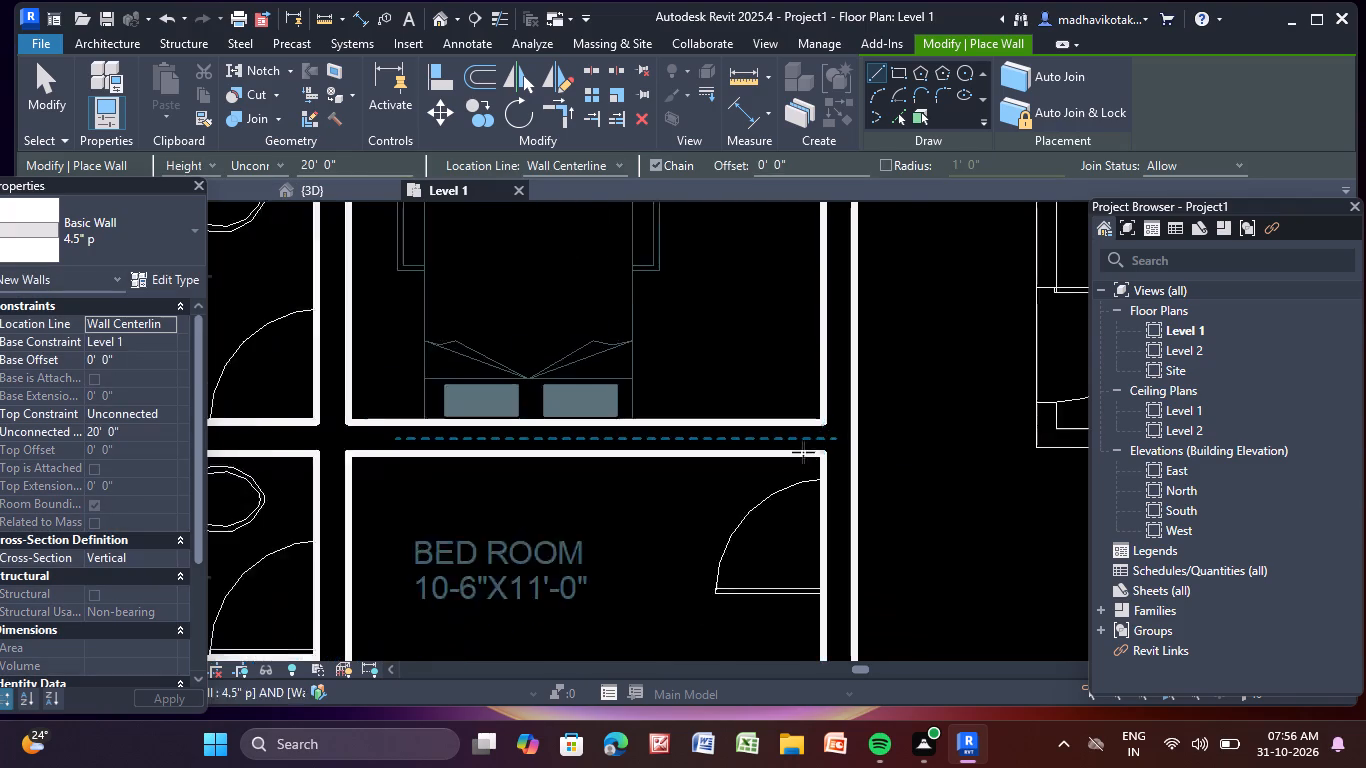
scroll(803, 452, down, 3)
scroll(674, 522, down, 2)
middle_drag(673, 522, 578, 229)
scroll(672, 522, up, 1)
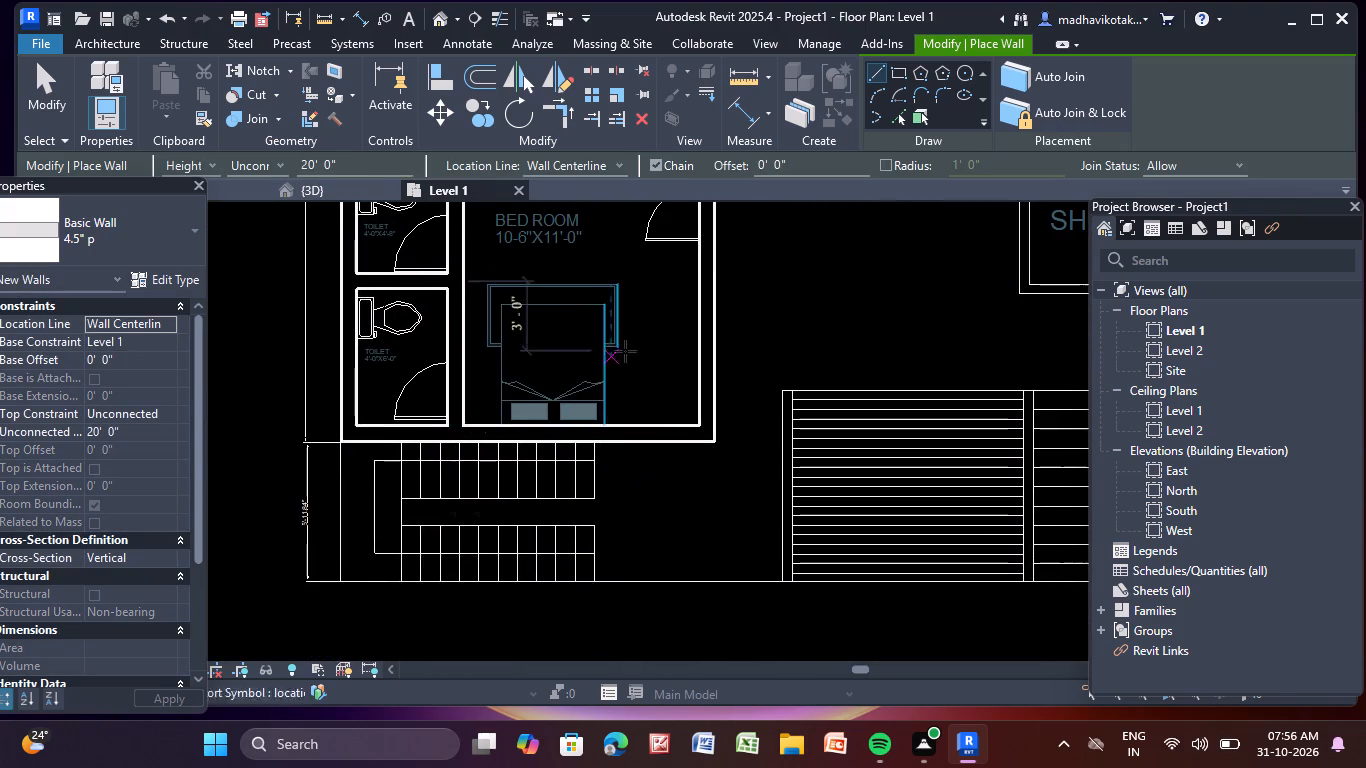
scroll(649, 343, down, 6)
middle_drag(760, 340, 602, 767)
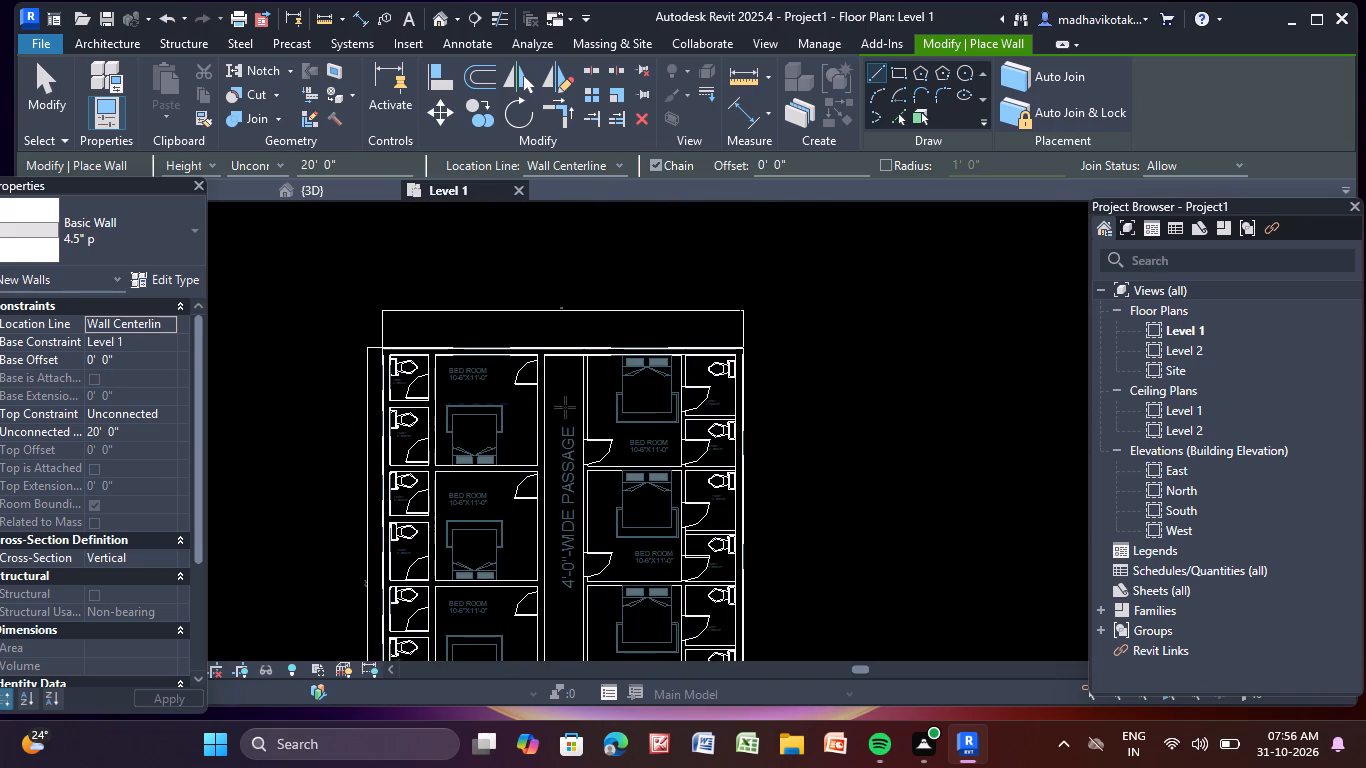
middle_drag(555, 387, 427, 343)
scroll(448, 313, up, 12)
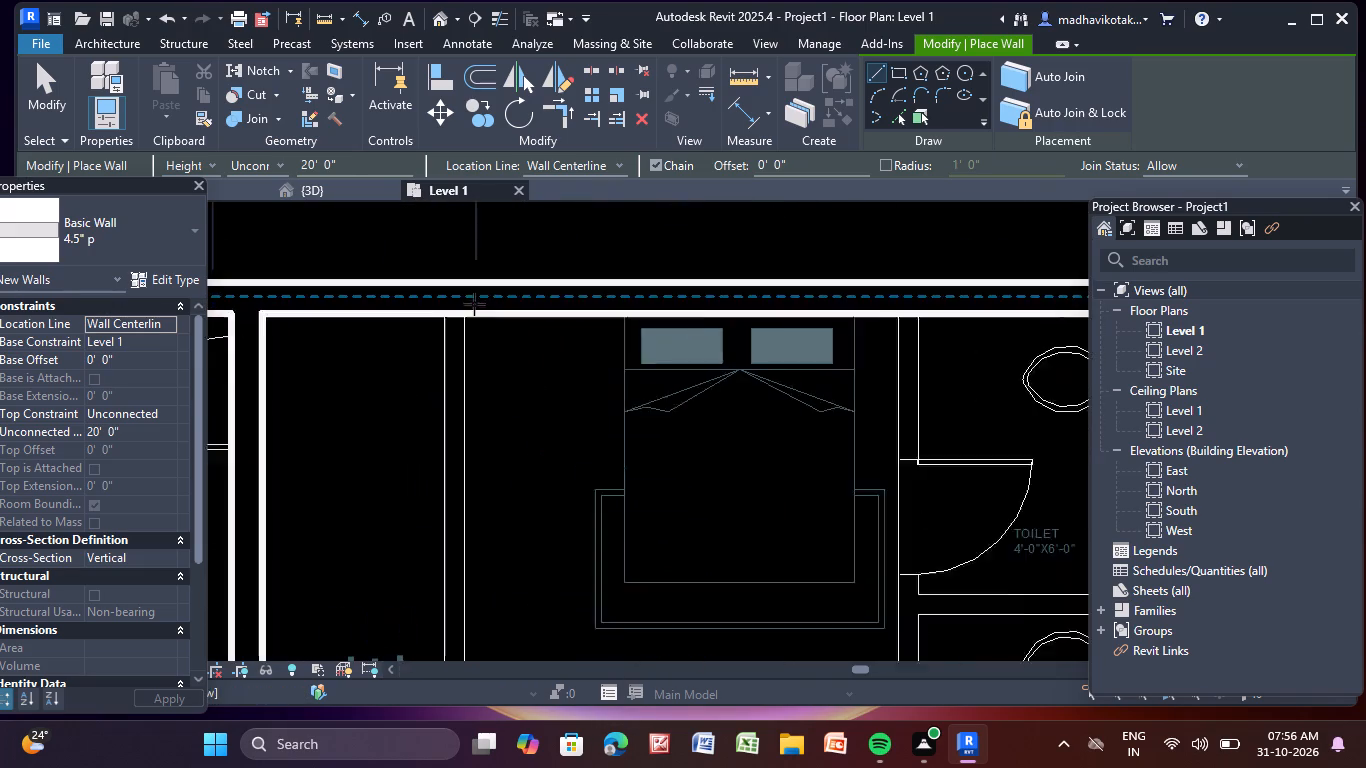
scroll(450, 324, up, 4)
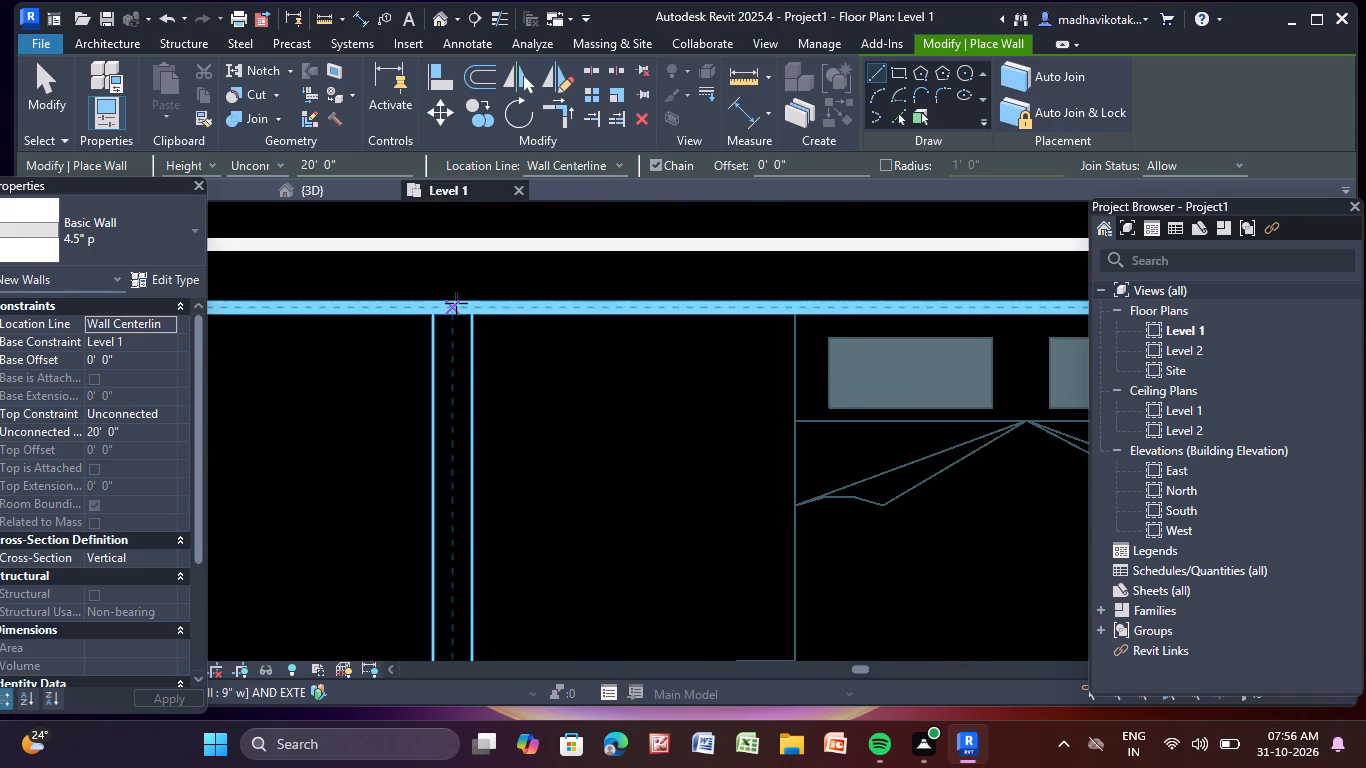
click(452, 305)
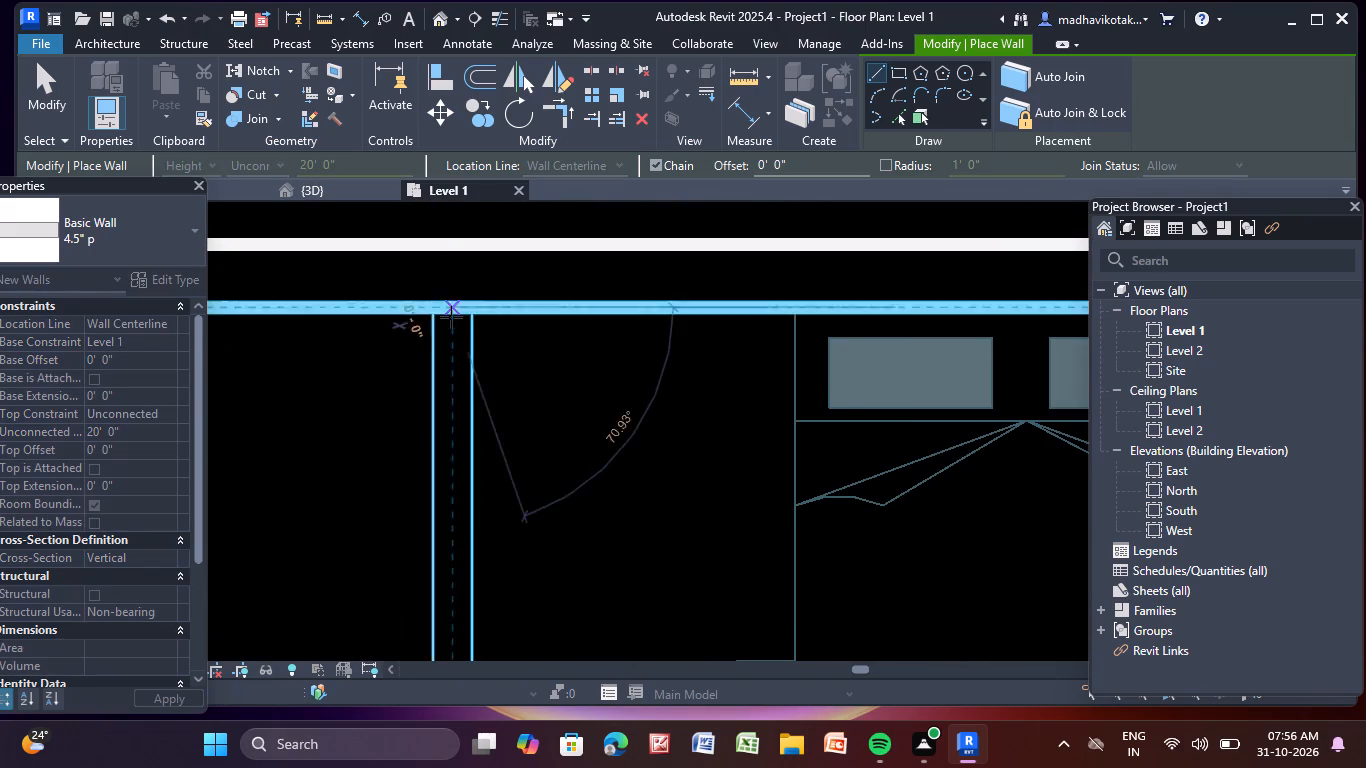
scroll(464, 569, down, 4)
middle_drag(452, 540, 424, 48)
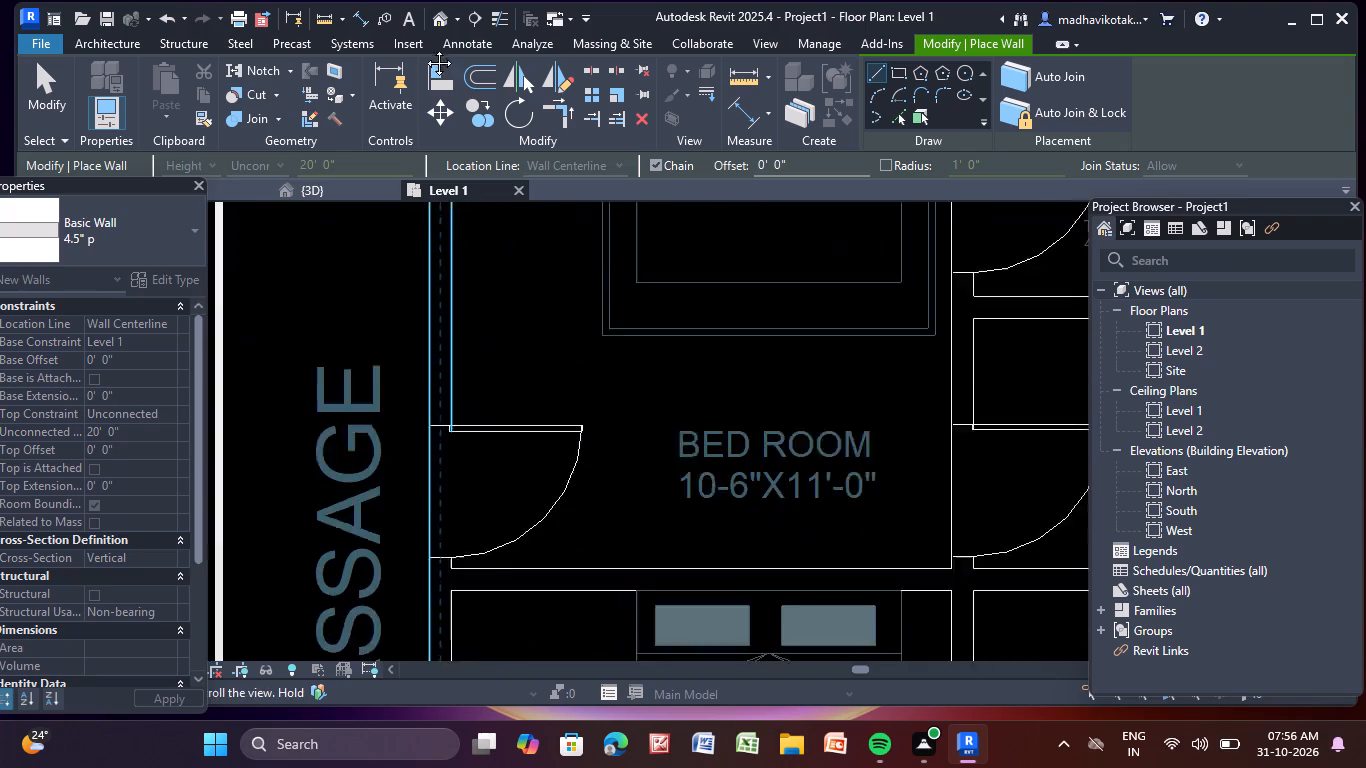
middle_drag(424, 48, 414, 0)
scroll(456, 602, down, 3)
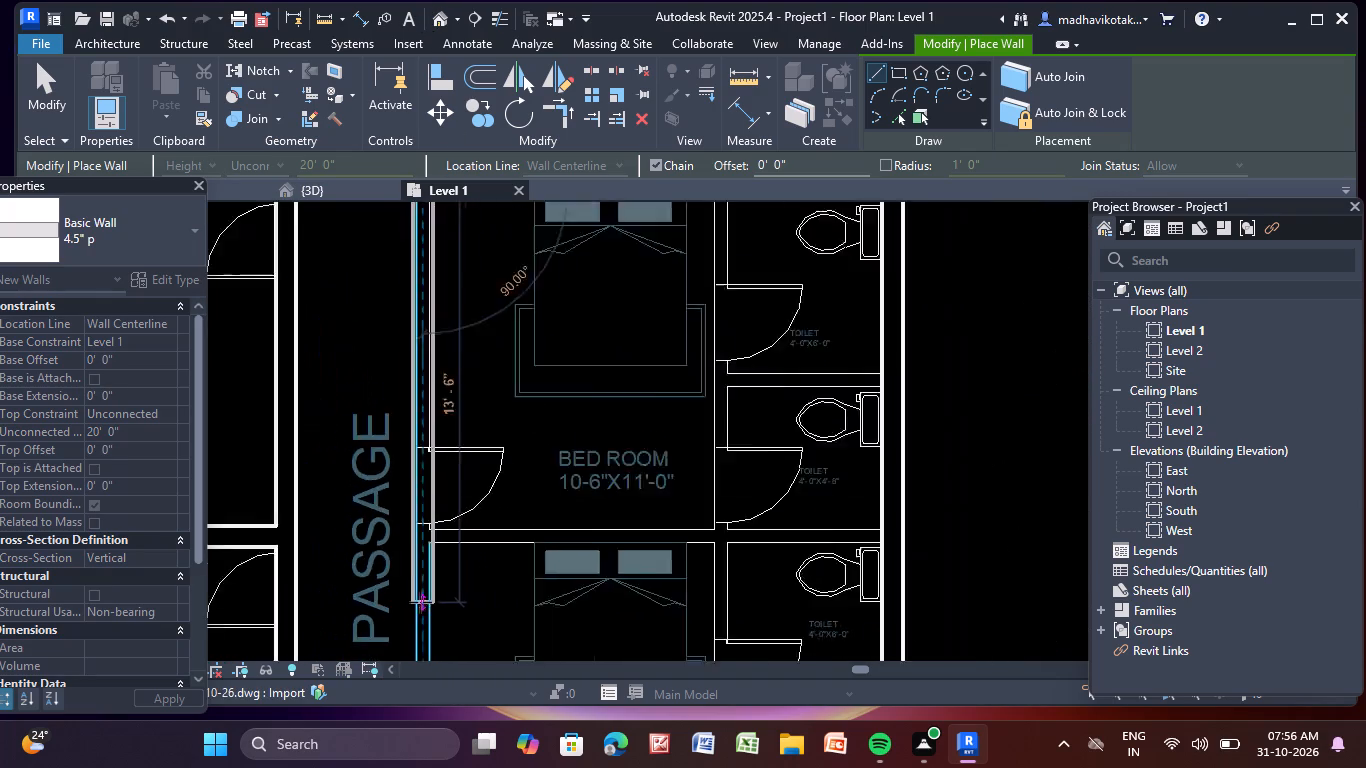
scroll(420, 602, down, 2)
middle_drag(420, 602, 368, 150)
scroll(364, 575, down, 1)
middle_drag(365, 575, 362, 571)
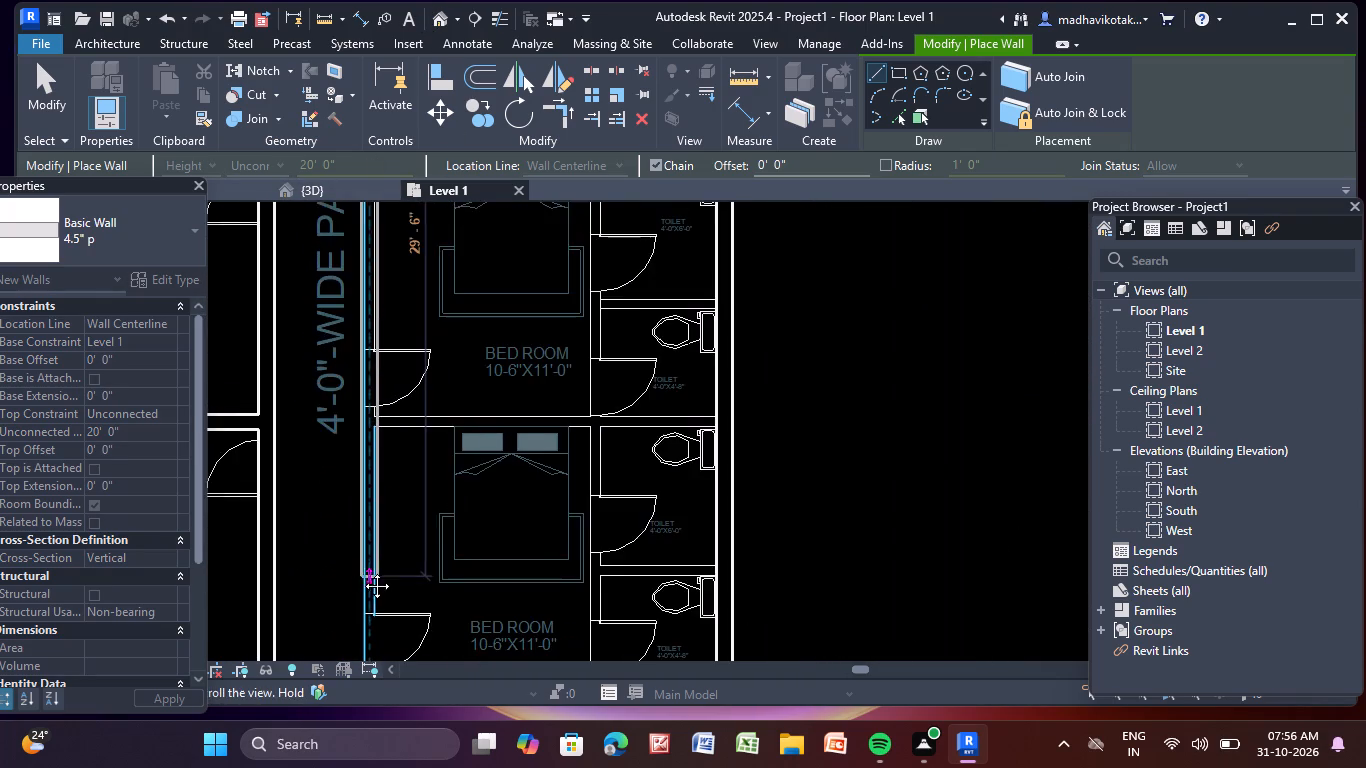
middle_drag(362, 571, 361, 193)
scroll(378, 316, up, 4)
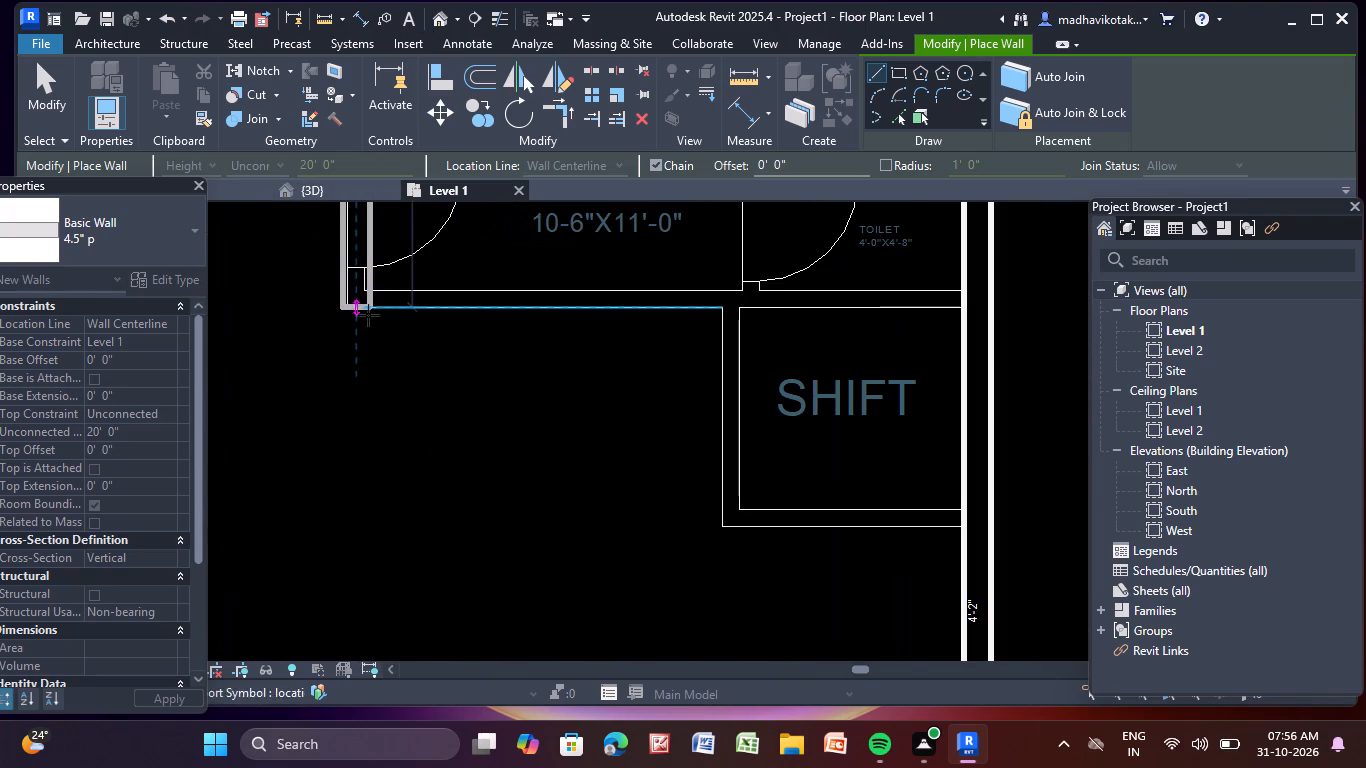
scroll(356, 316, up, 5)
middle_drag(356, 316, 371, 461)
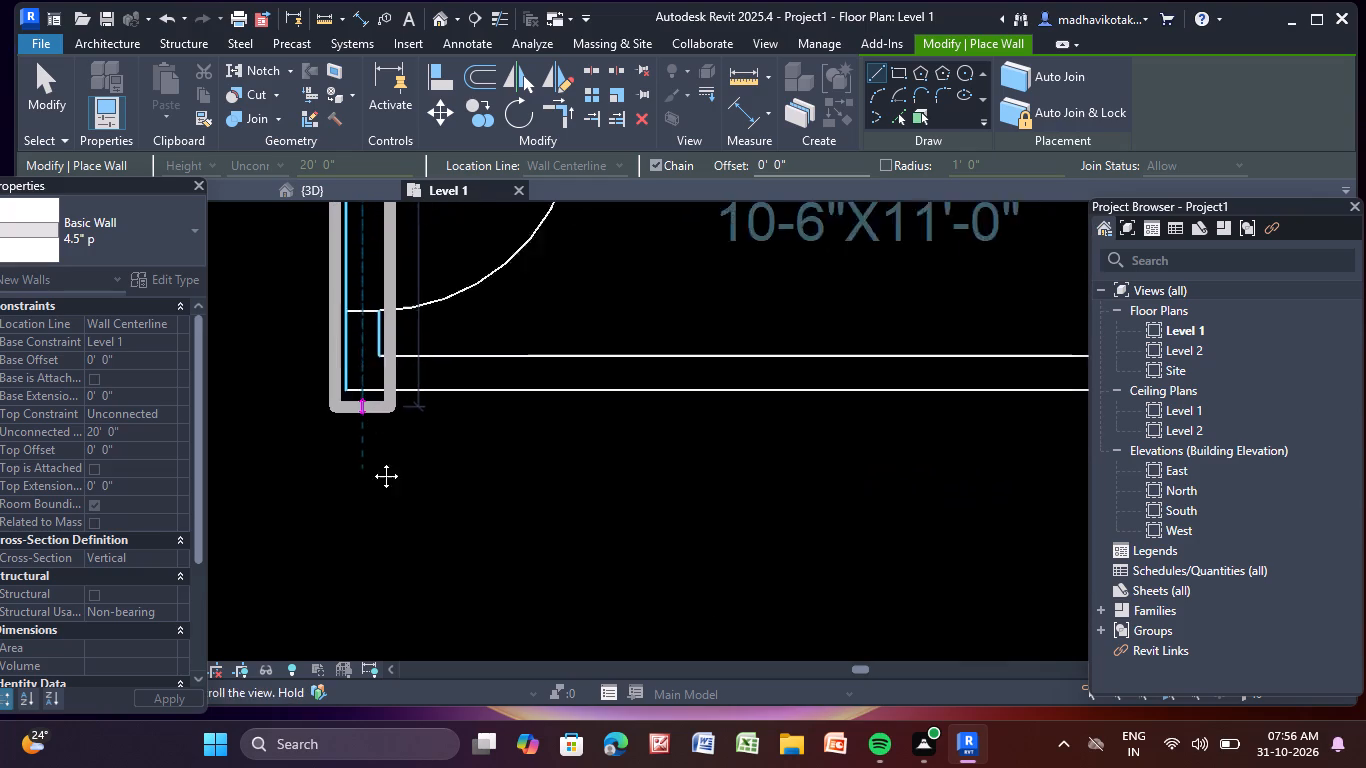
middle_drag(371, 461, 371, 473)
click(370, 454)
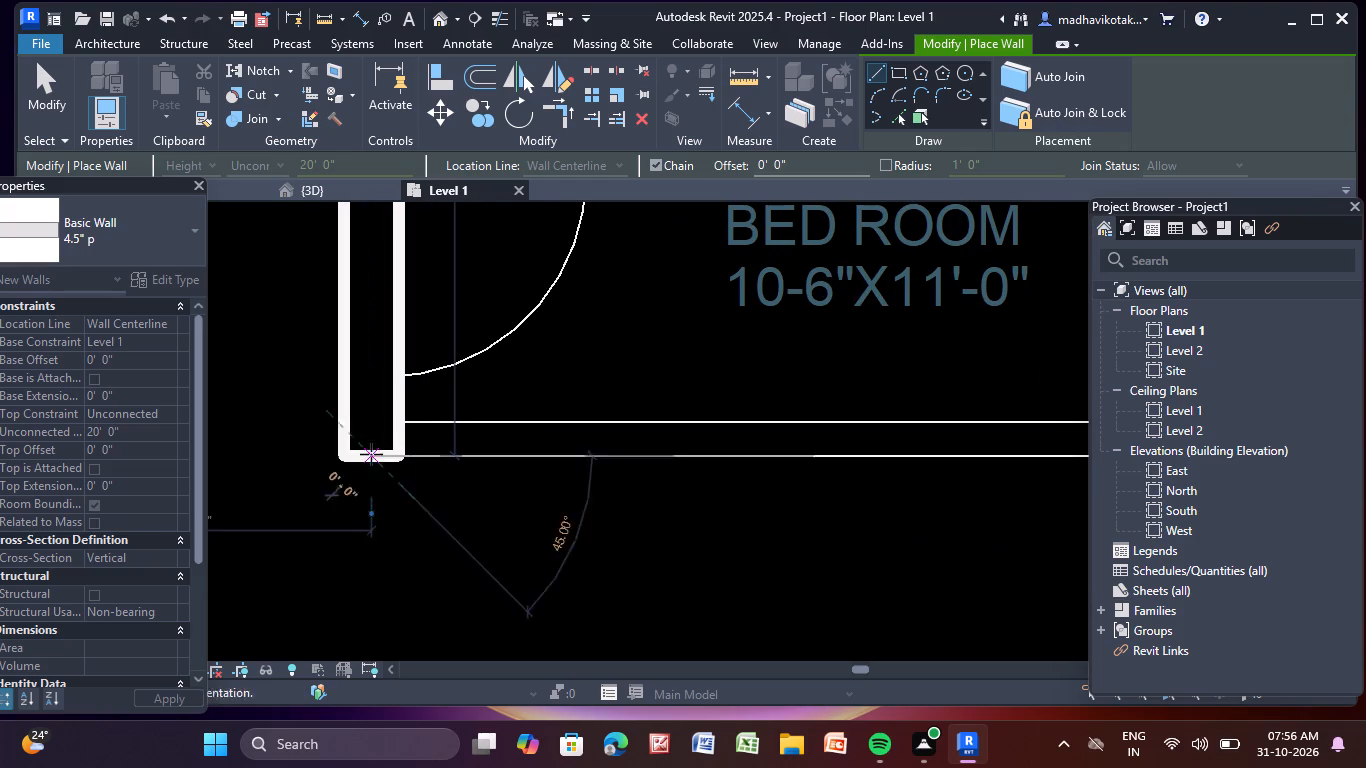
key(Escape)
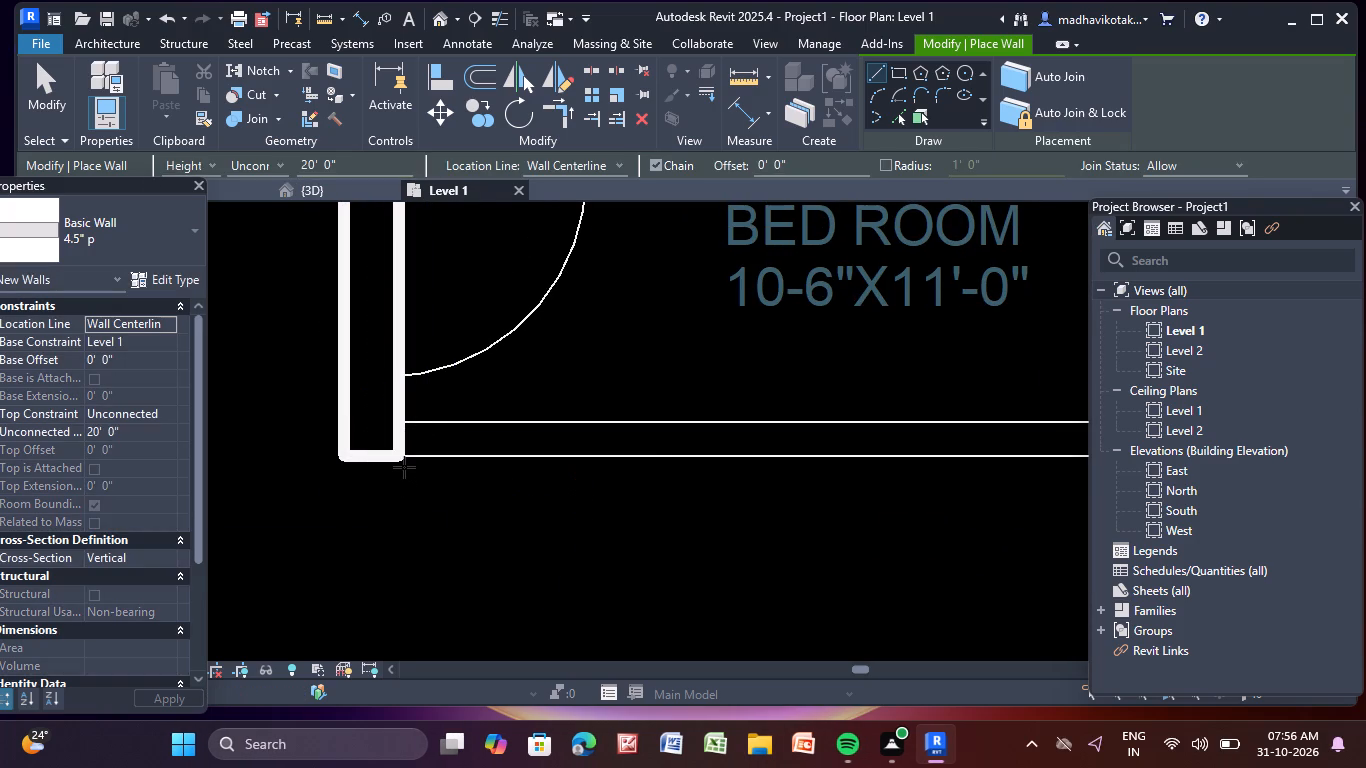
Draw a 4.5" p wall about 14'-8" long below the last right bedroom and toilet, from the passage wall to the right outer wall.
scroll(475, 421, down, 5)
scroll(704, 396, down, 1)
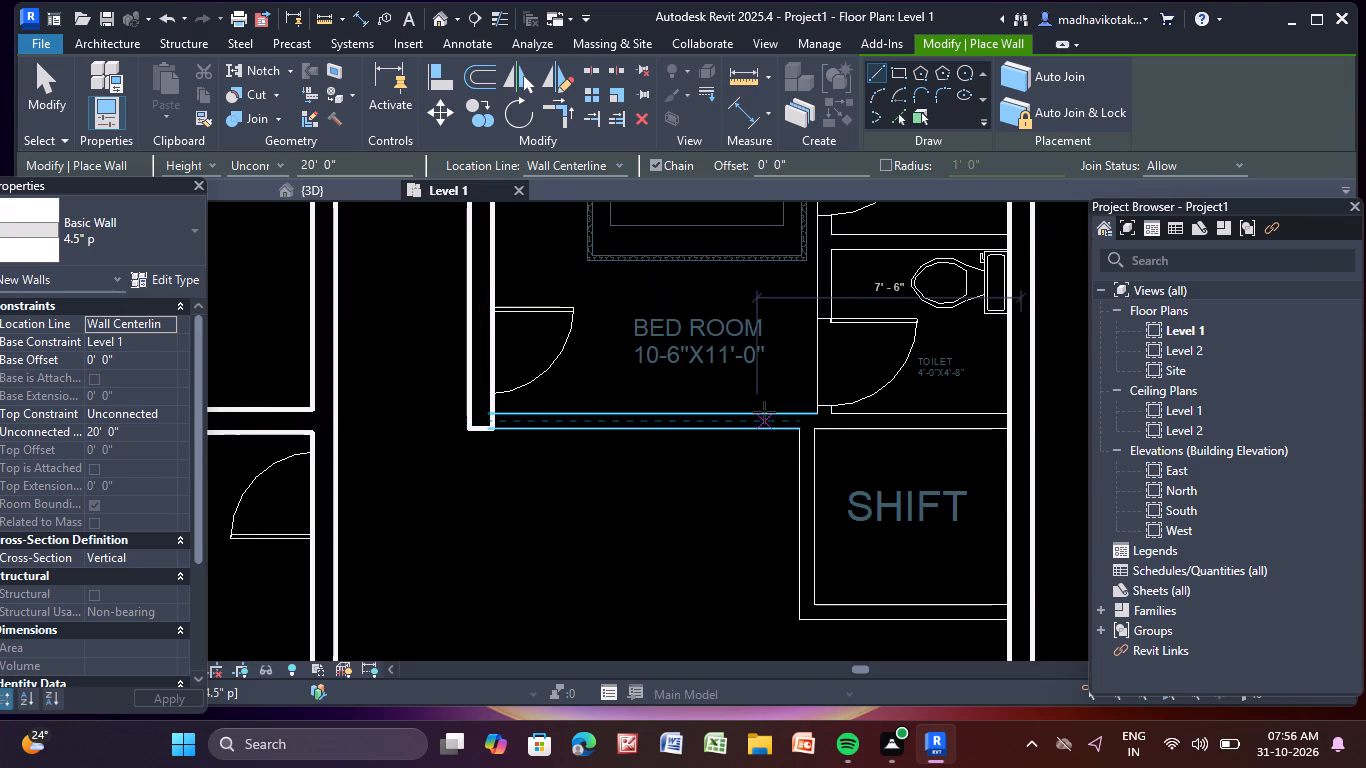
middle_drag(764, 412, 710, 425)
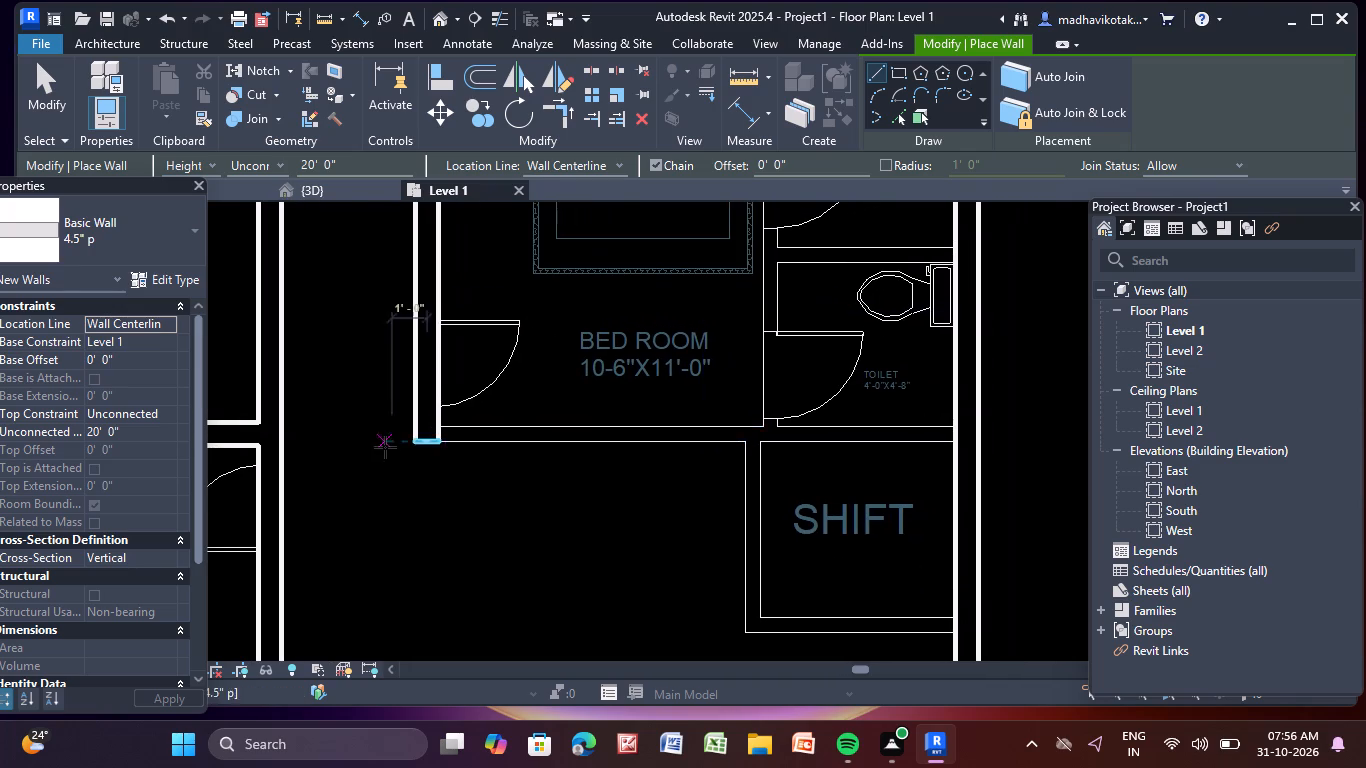
scroll(452, 456, up, 9)
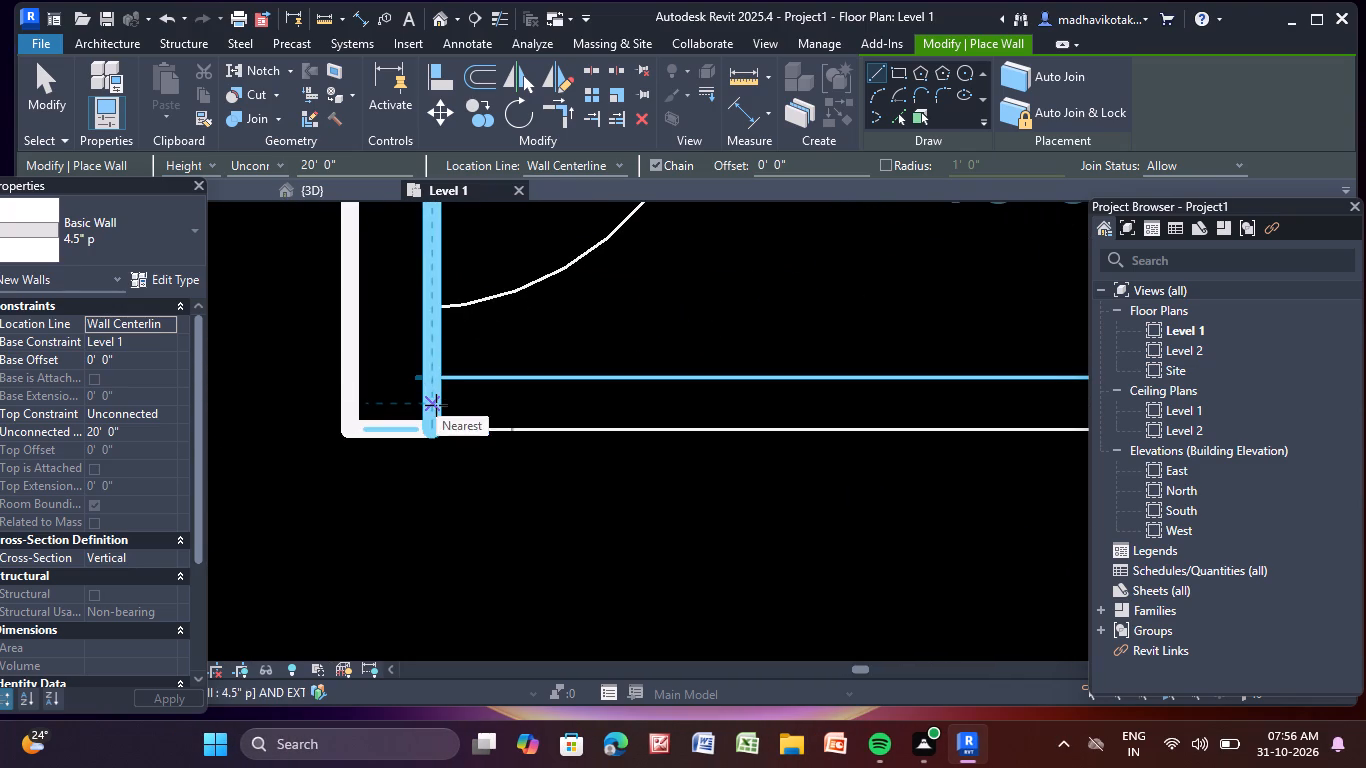
click(436, 405)
scroll(1003, 409, down, 4)
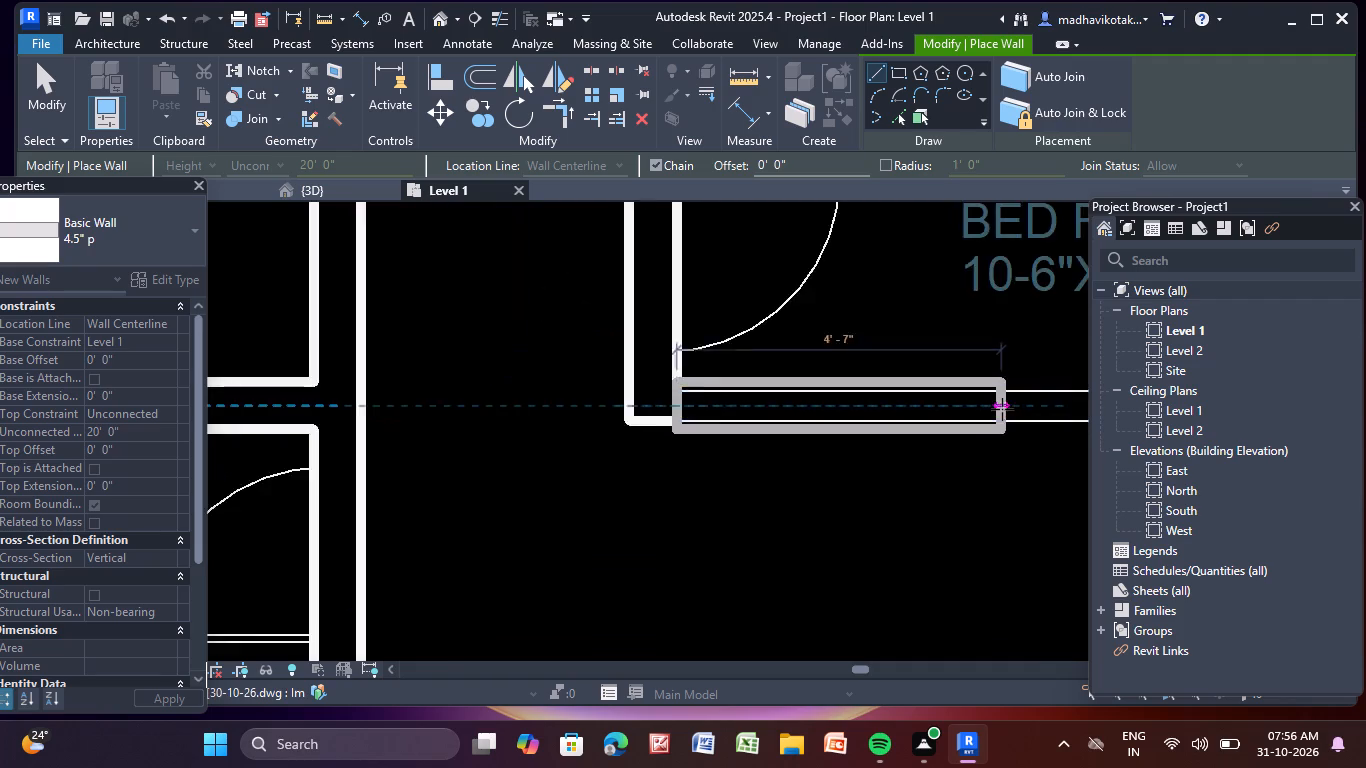
scroll(1002, 409, down, 1)
middle_drag(1001, 409, 254, 453)
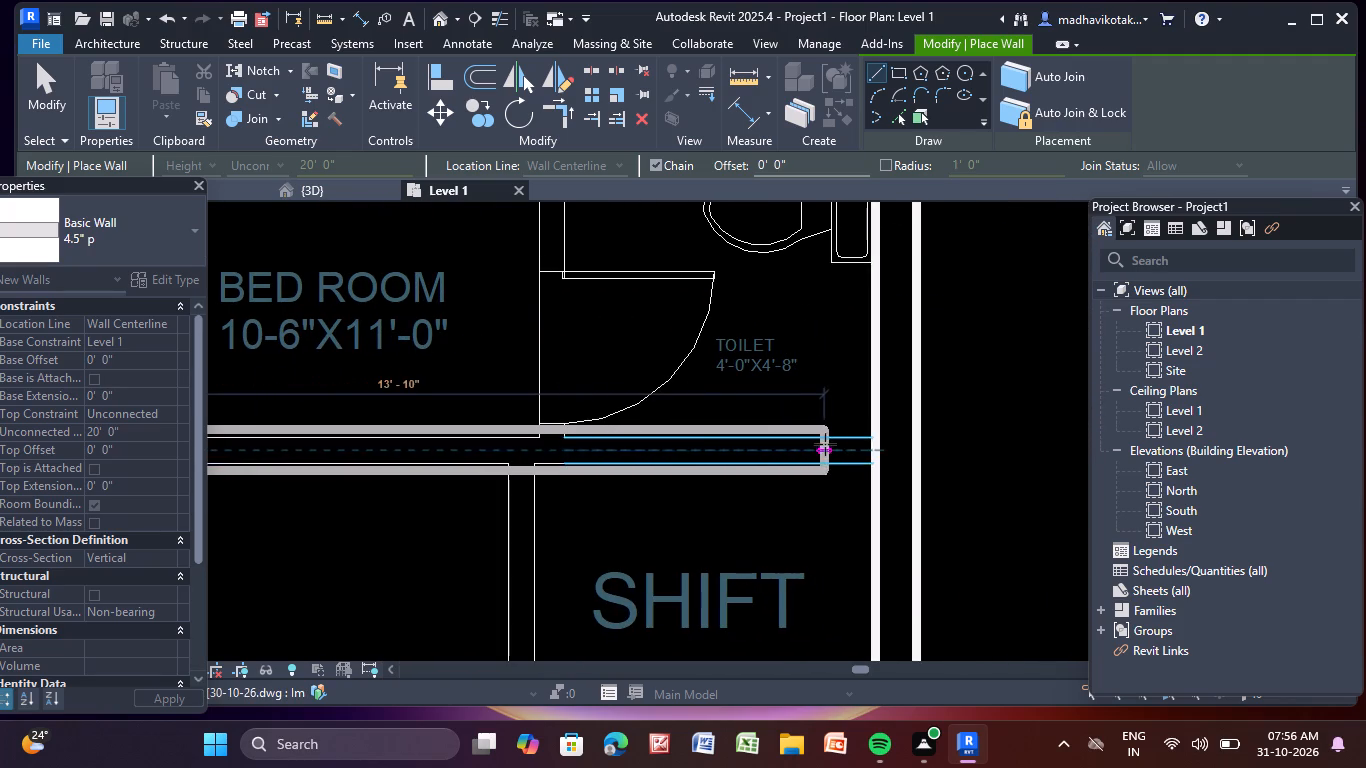
click(880, 452)
key(Escape)
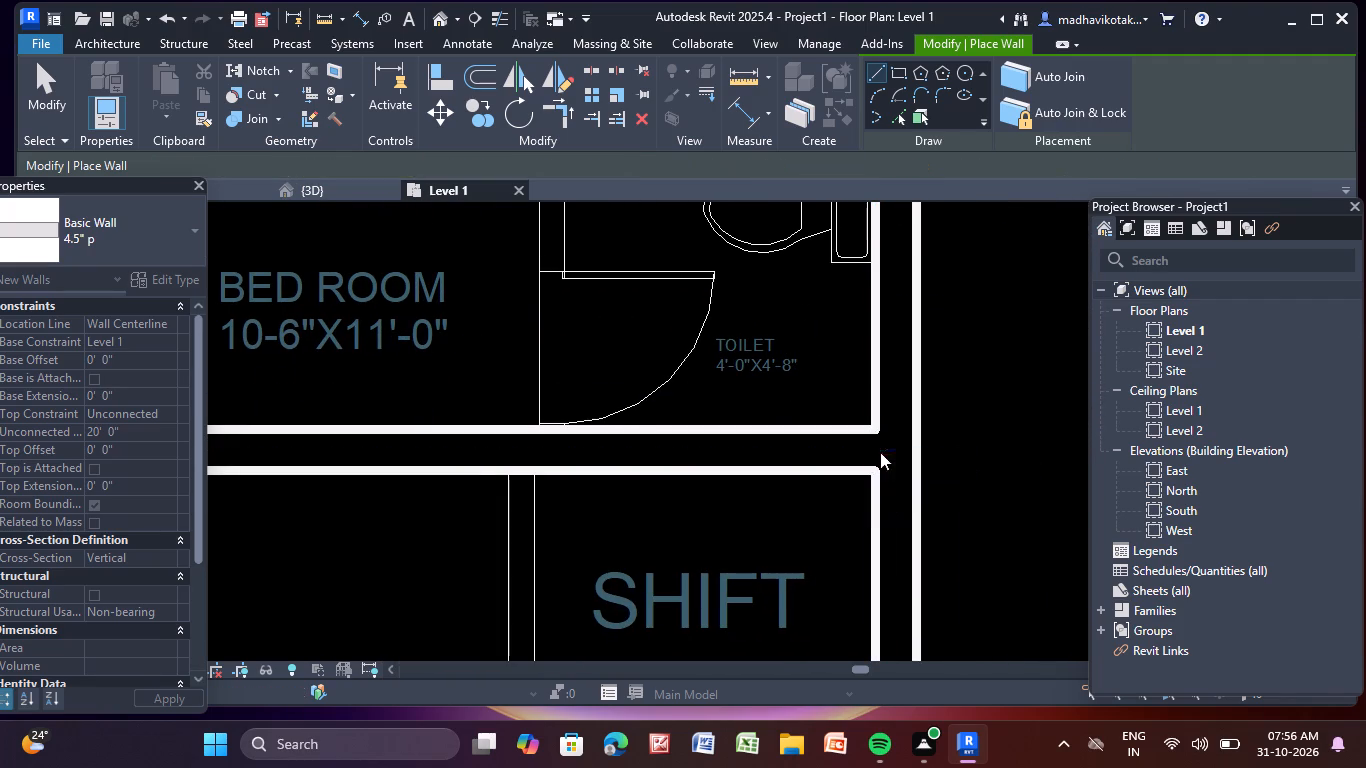
Draw a vertical 4.5" p wall between the right bedrooms and toilets, from the top outer wall to the wall above the SHIFT room.
scroll(877, 454, down, 7)
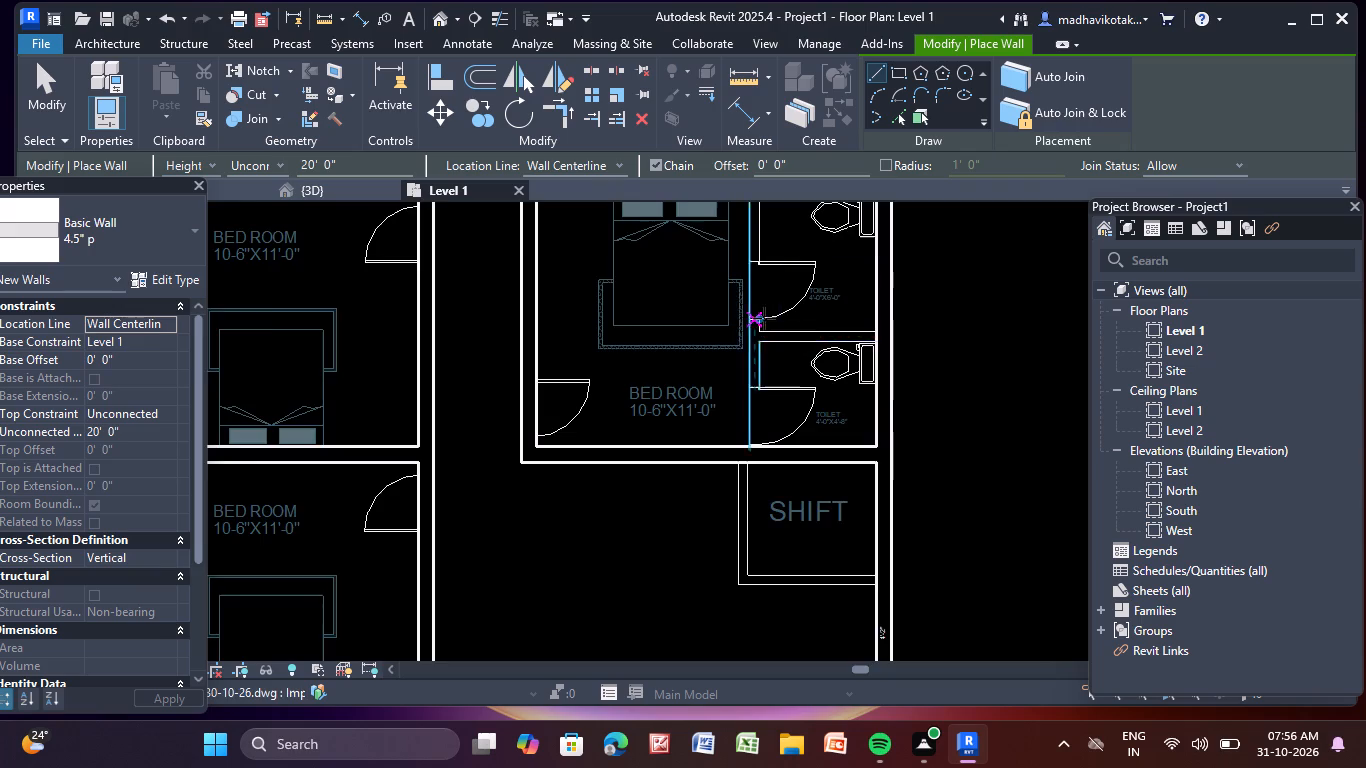
scroll(764, 318, down, 3)
middle_drag(760, 362, 611, 748)
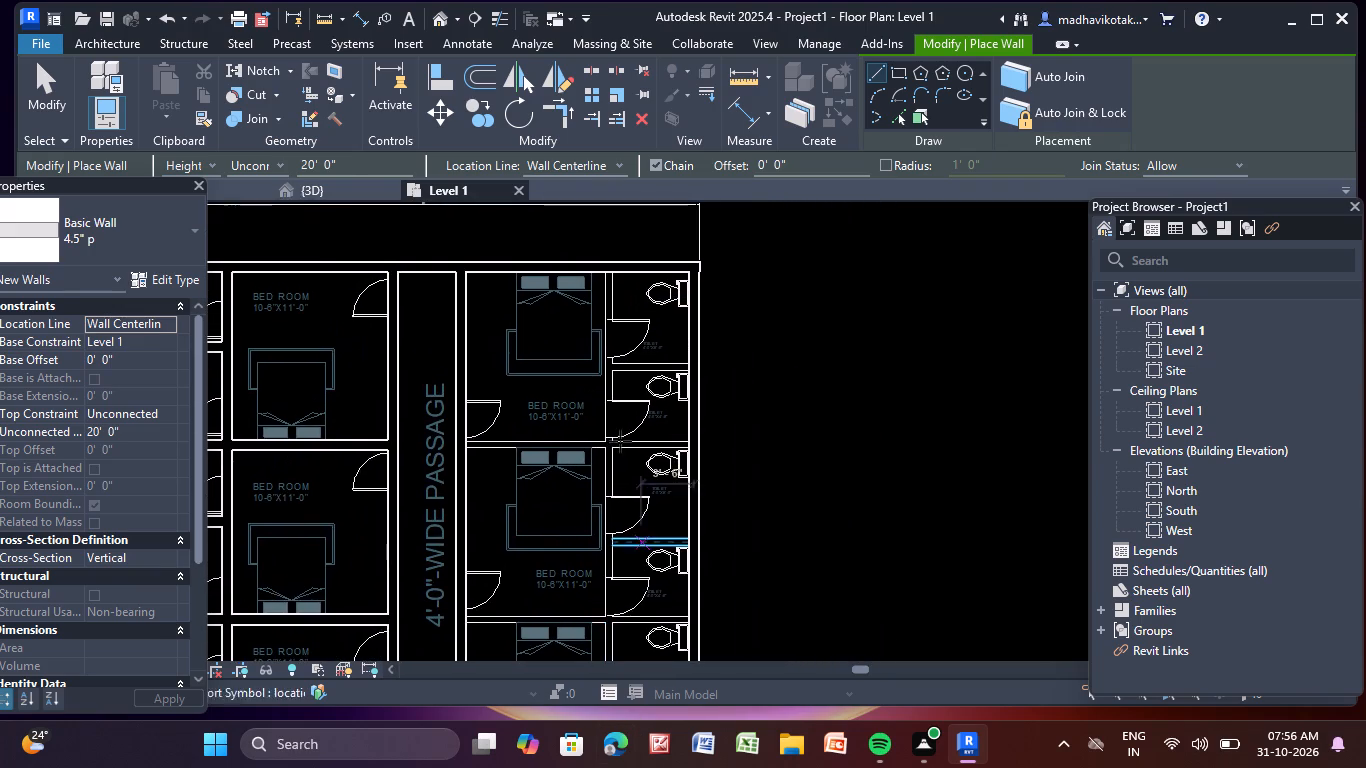
scroll(619, 260, up, 14)
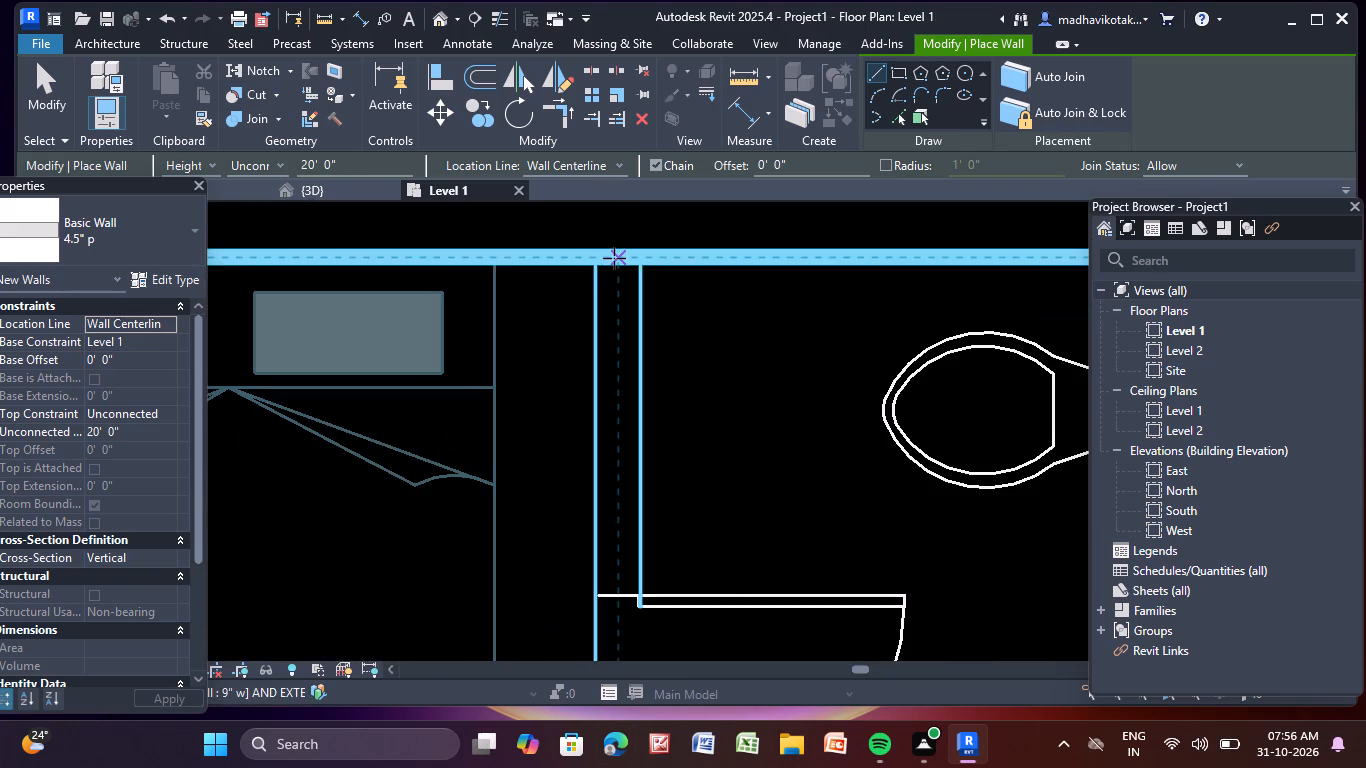
click(619, 258)
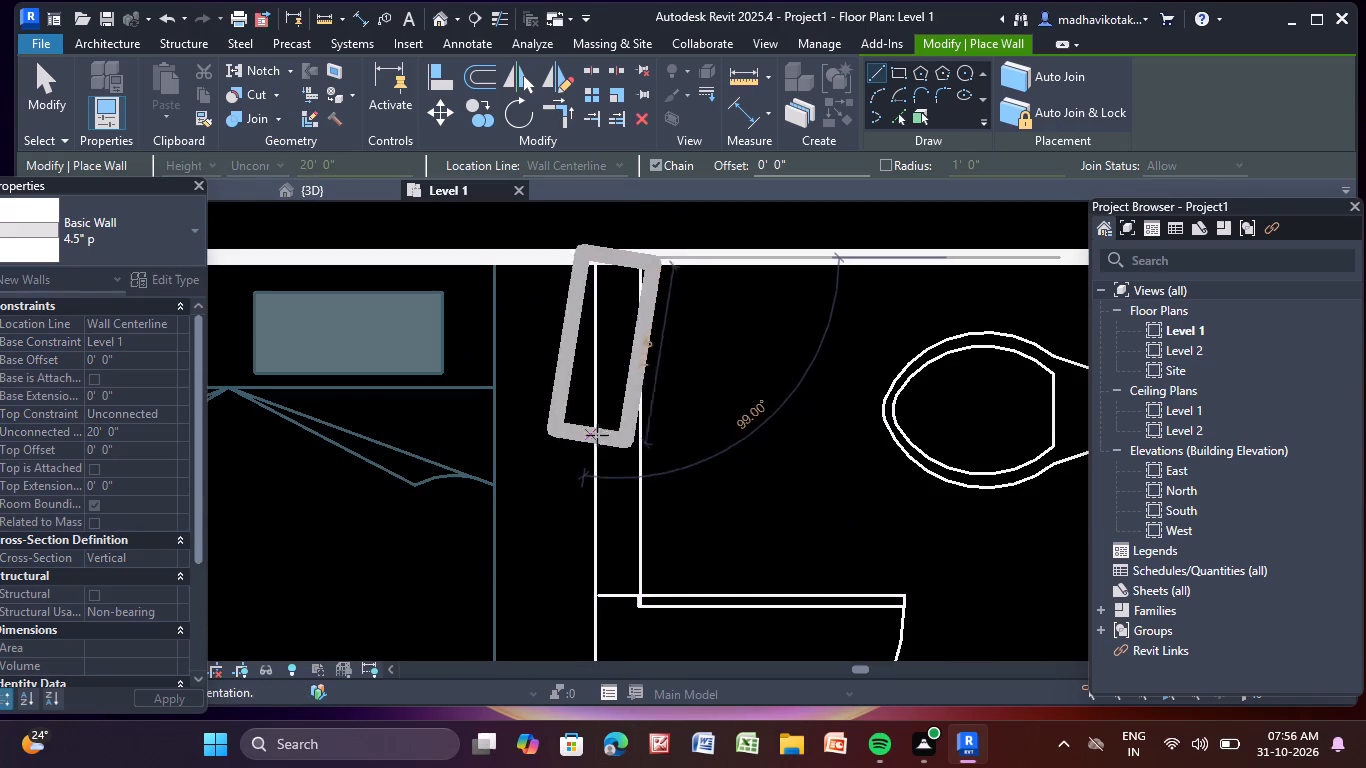
scroll(621, 569, down, 4)
middle_drag(621, 565, 623, 95)
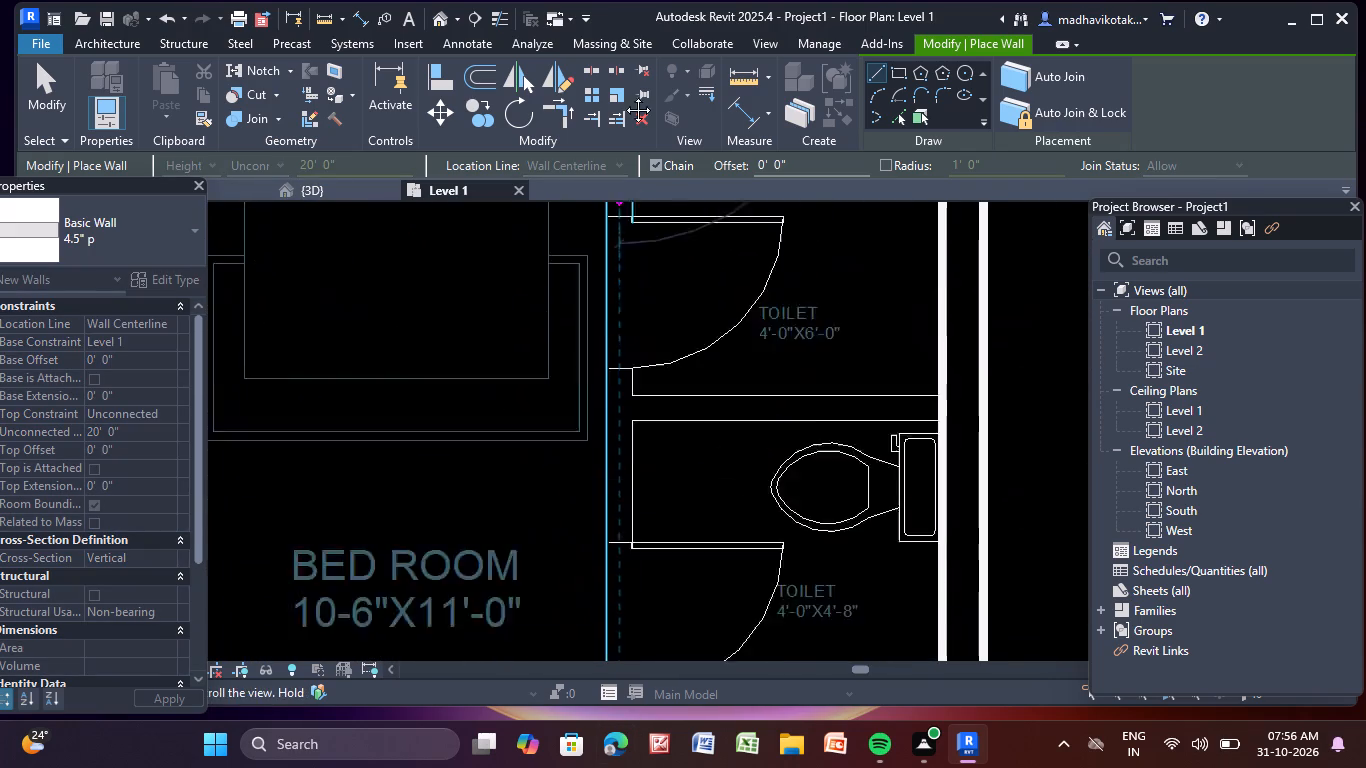
middle_drag(623, 95, 627, 15)
scroll(690, 645, down, 4)
middle_drag(689, 626, 669, 372)
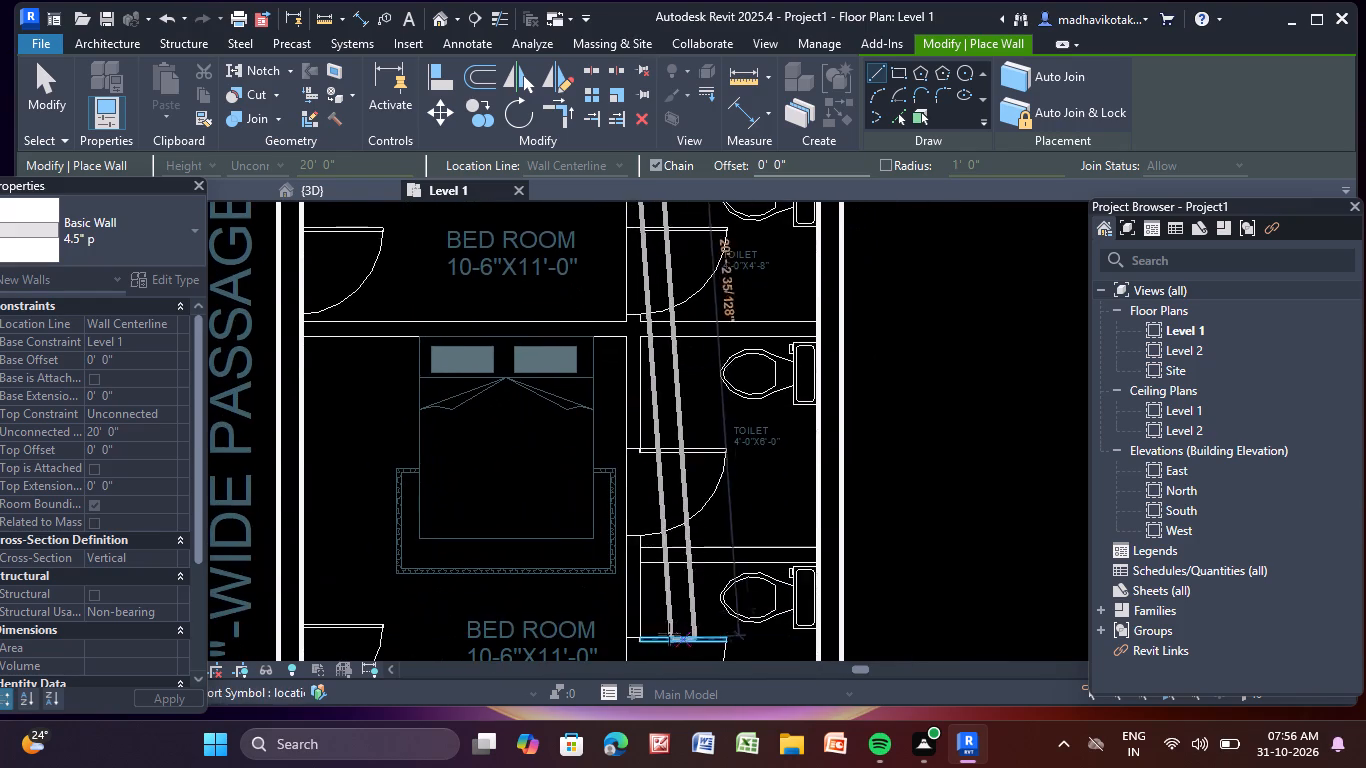
scroll(661, 641, down, 3)
middle_drag(660, 634, 617, 285)
scroll(567, 634, down, 1)
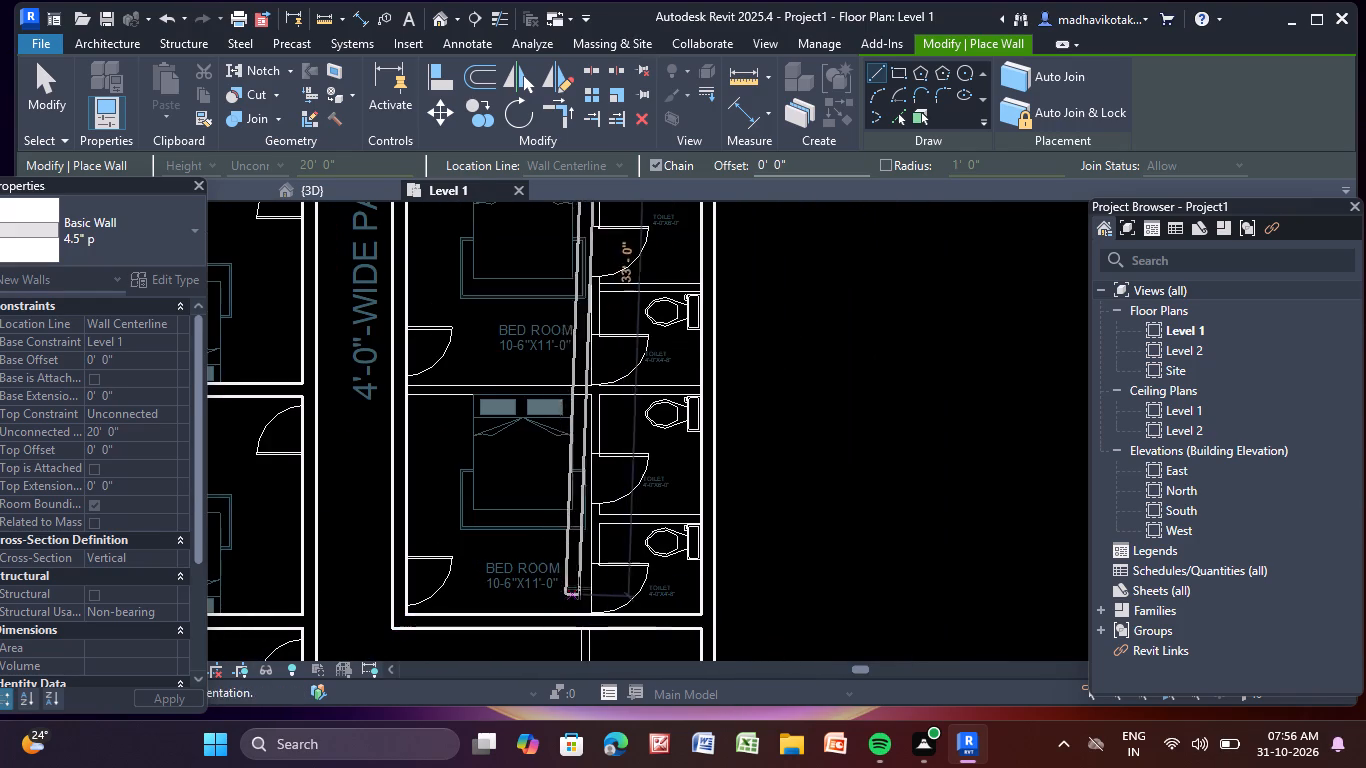
middle_drag(594, 582, 616, 406)
scroll(615, 410, up, 4)
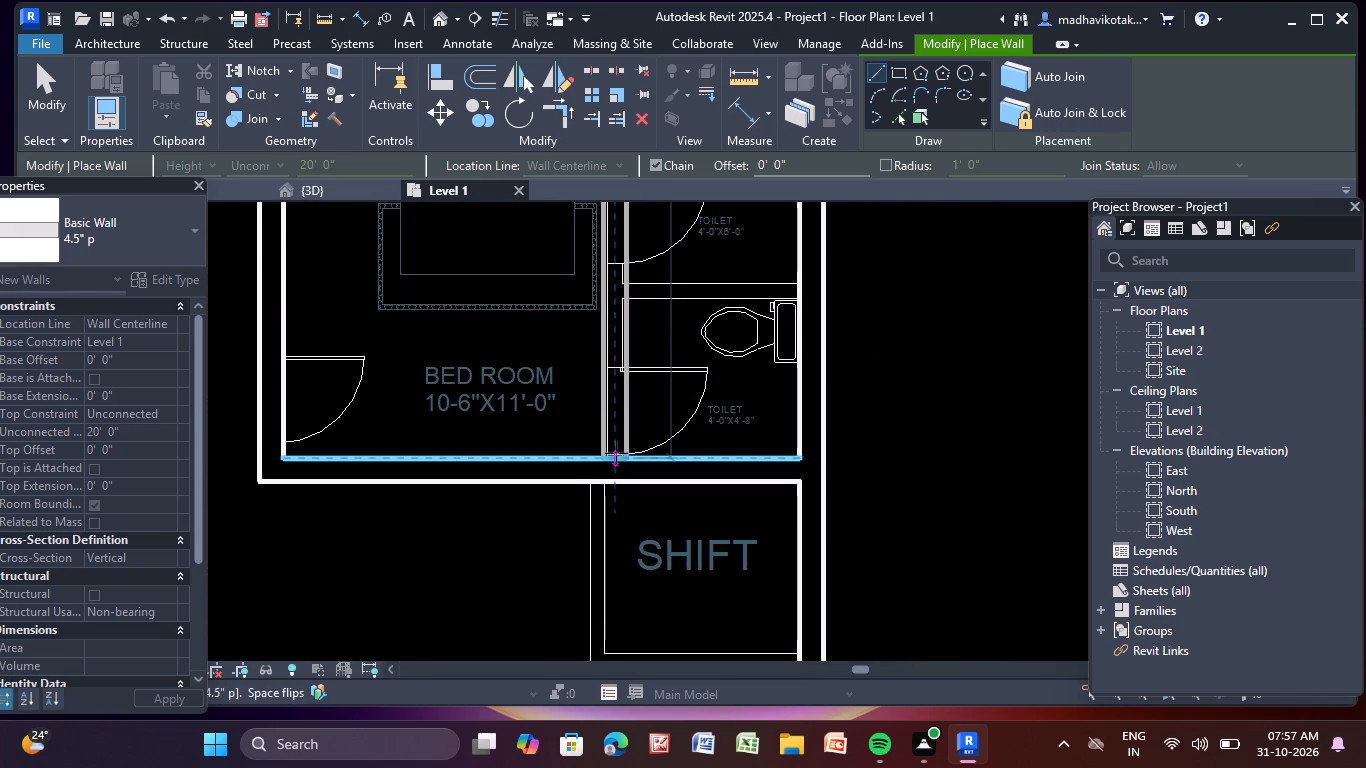
click(617, 458)
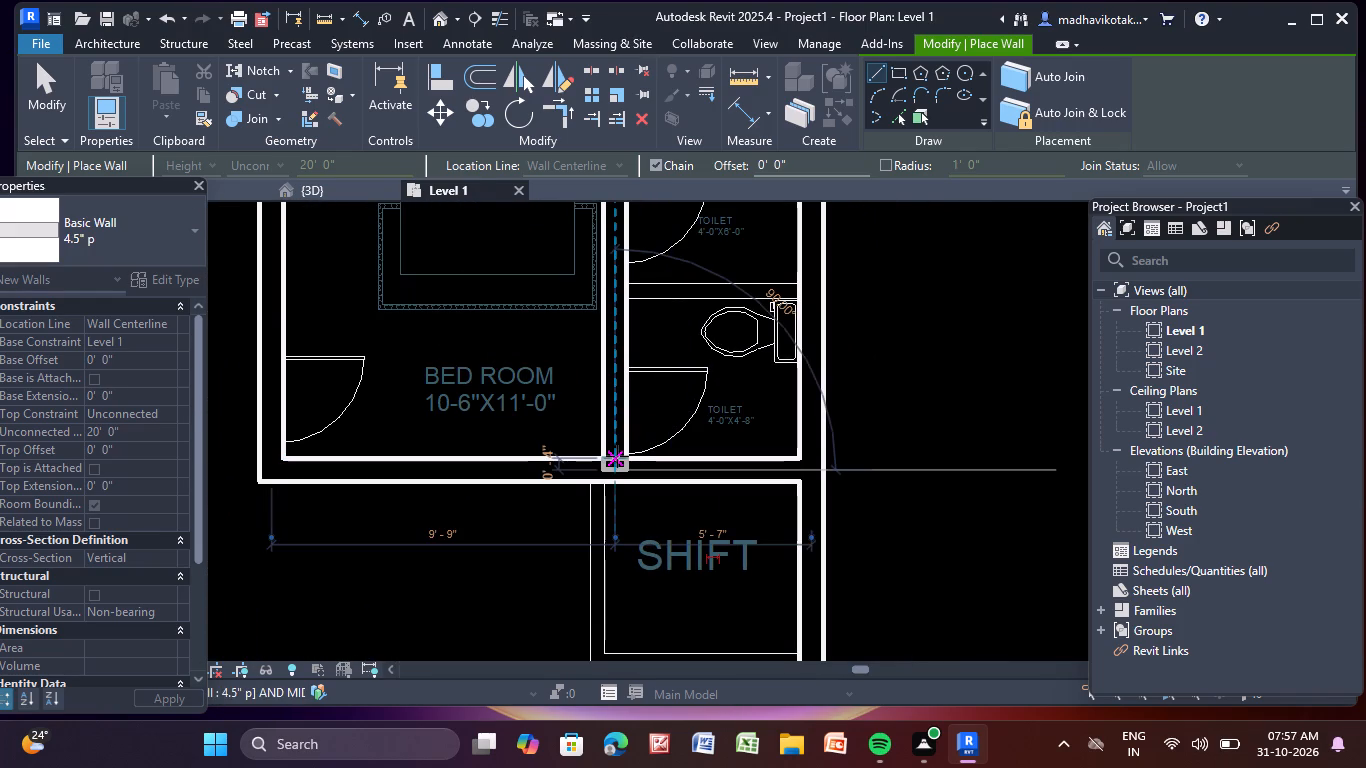
key(Escape)
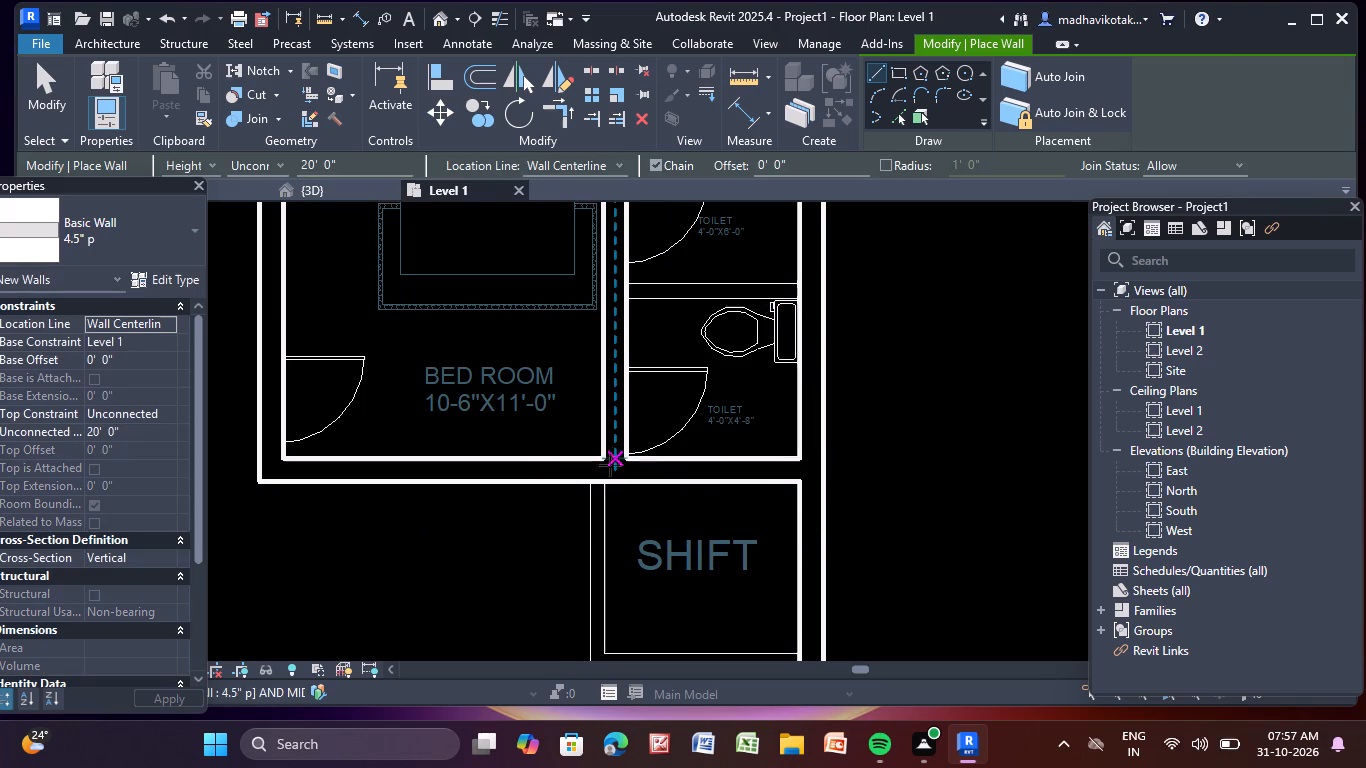
Draw a vertical 4.5" p wall along the SHIFT room's left side, from the wall above it to its lower-left corner.
middle_drag(576, 505, 542, 390)
scroll(542, 390, up, 6)
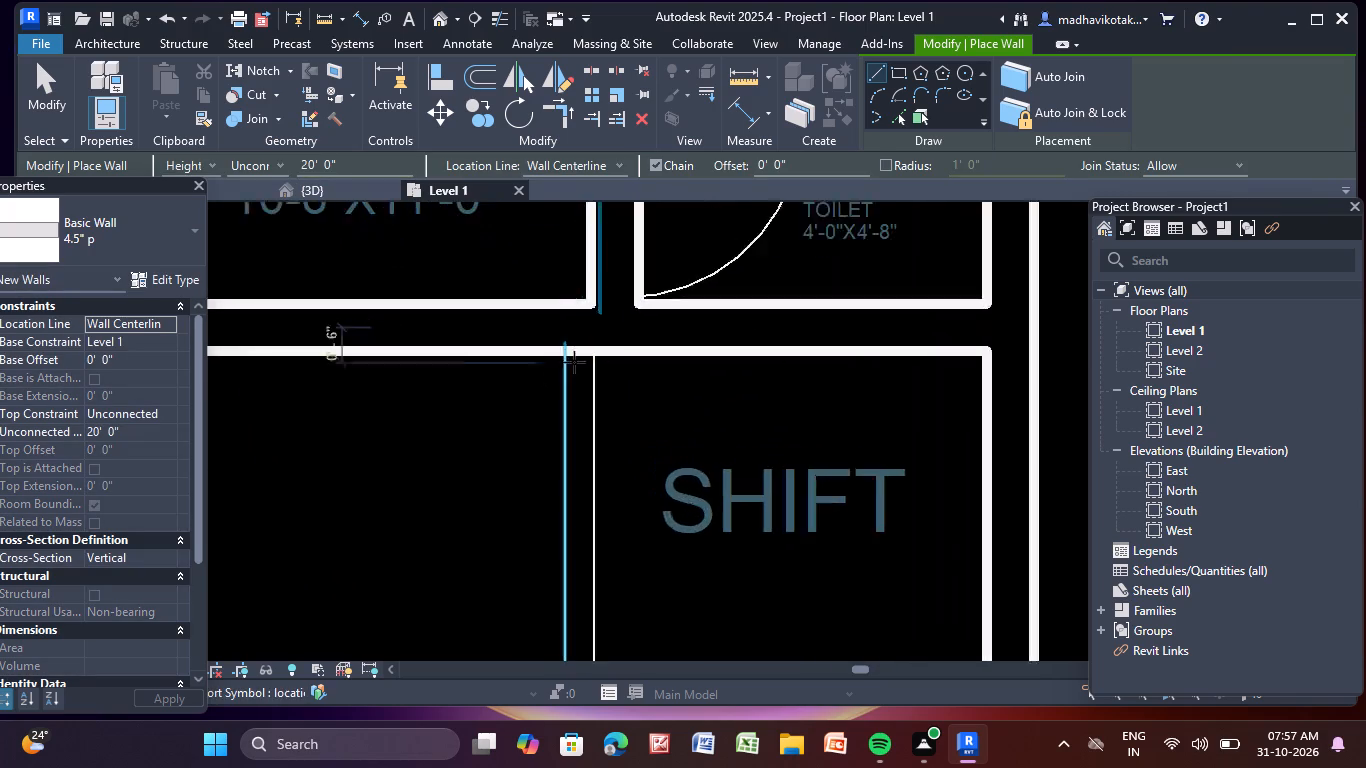
scroll(574, 362, up, 2)
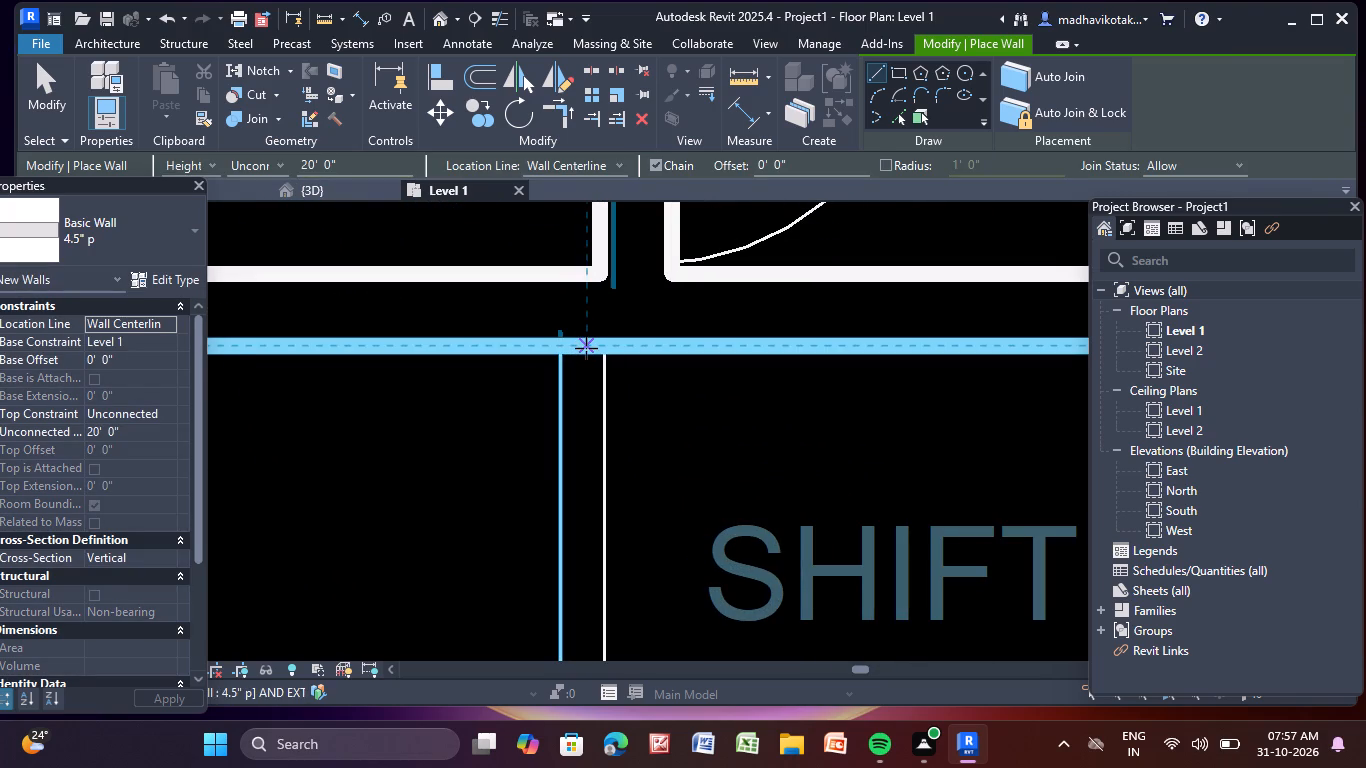
click(586, 348)
scroll(592, 559, down, 5)
middle_drag(592, 553, 575, 259)
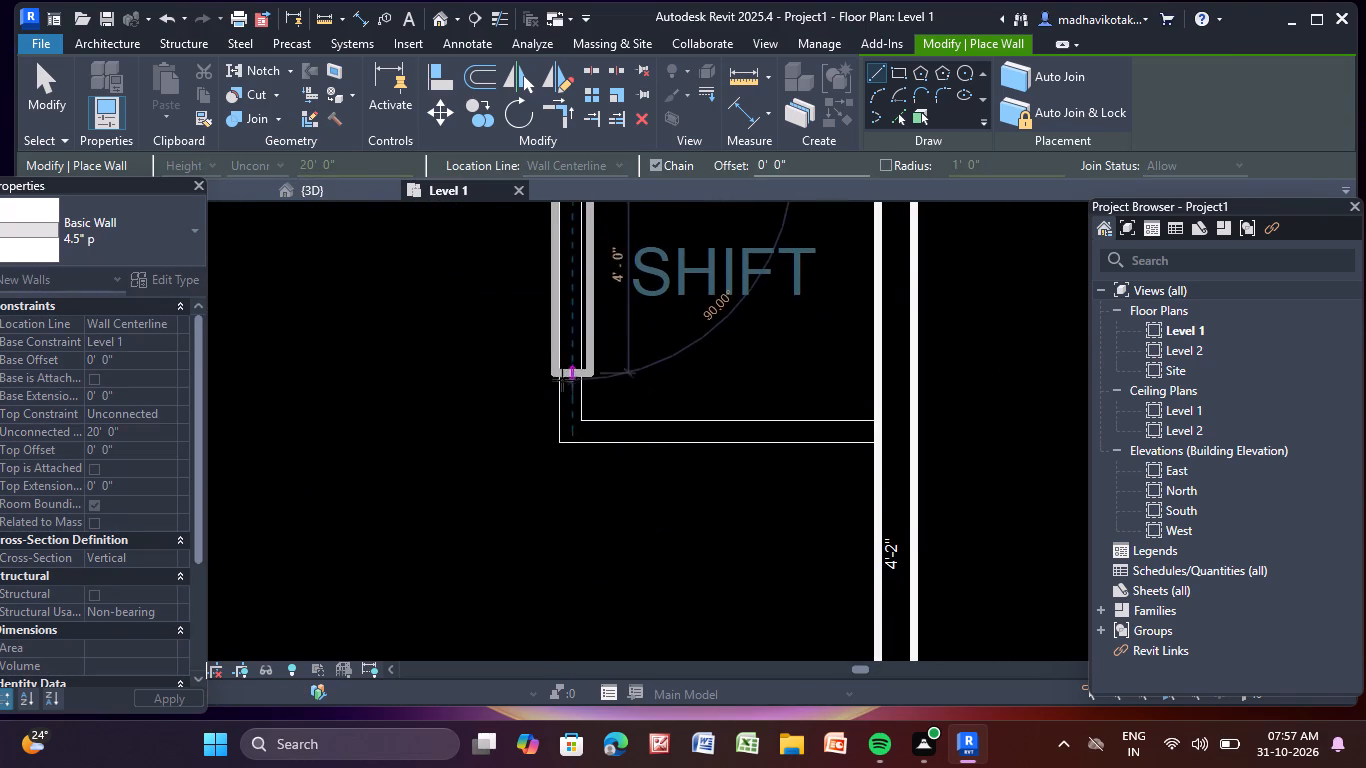
scroll(574, 445, up, 6)
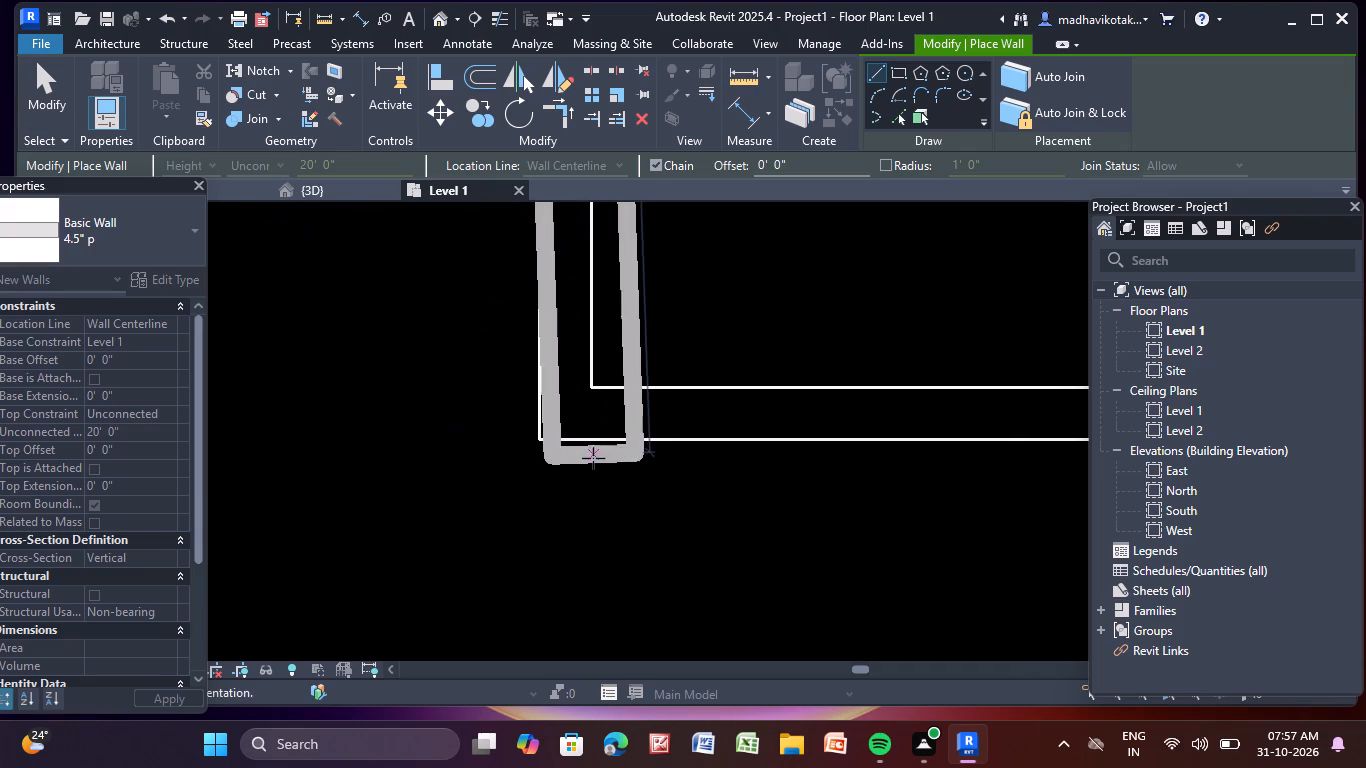
click(582, 444)
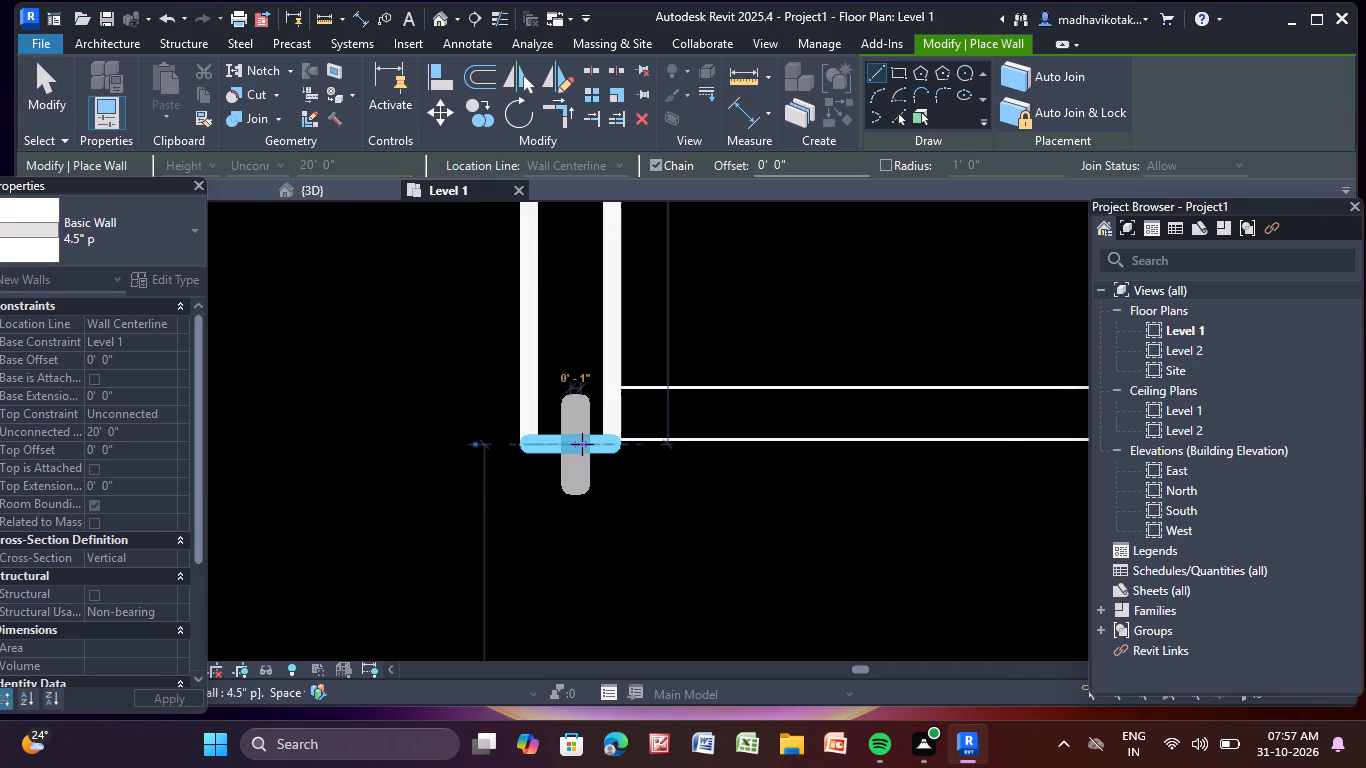
key(Escape)
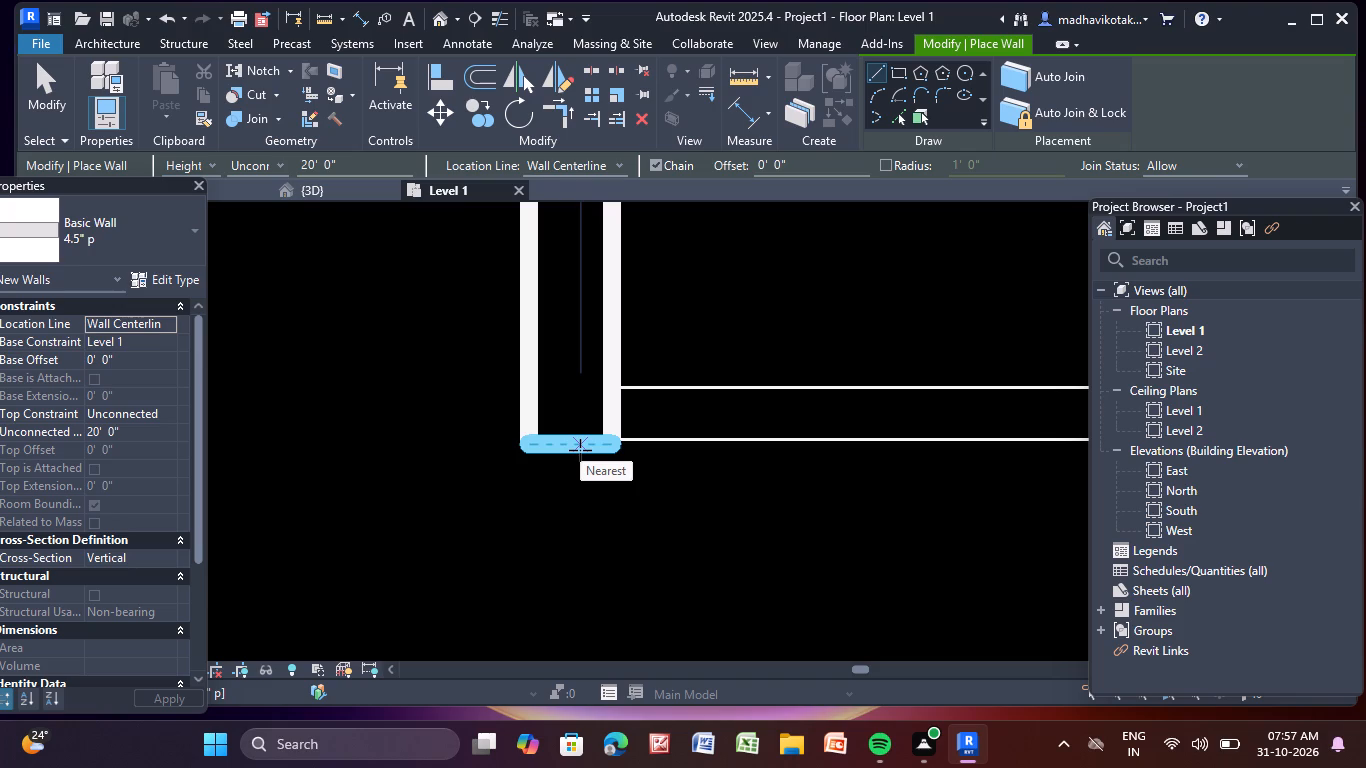
Draw a 4.5" p wall about 5'-4 1/2" long below the SHIFT room, from the right outer wall to the room's left wall.
scroll(629, 447, down, 2)
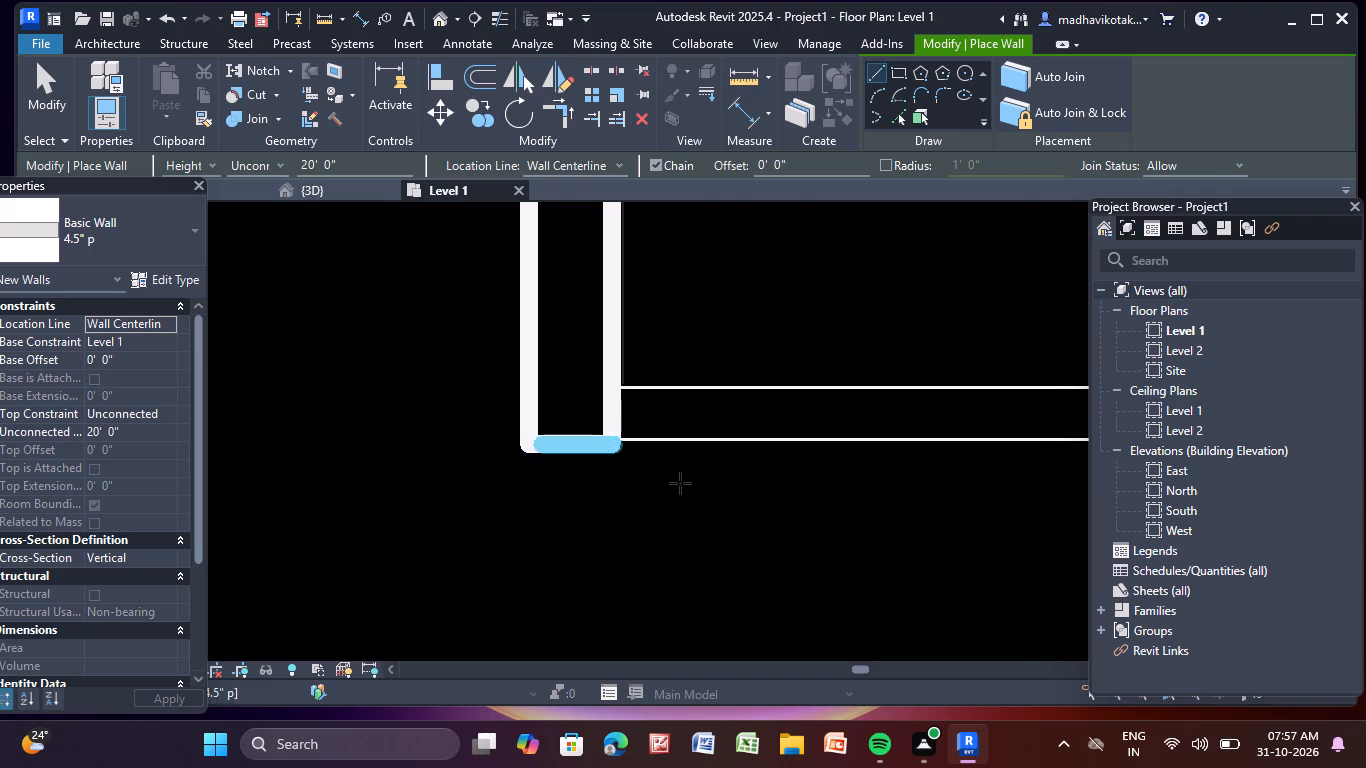
scroll(680, 483, down, 2)
middle_drag(685, 485, 314, 488)
scroll(655, 454, up, 4)
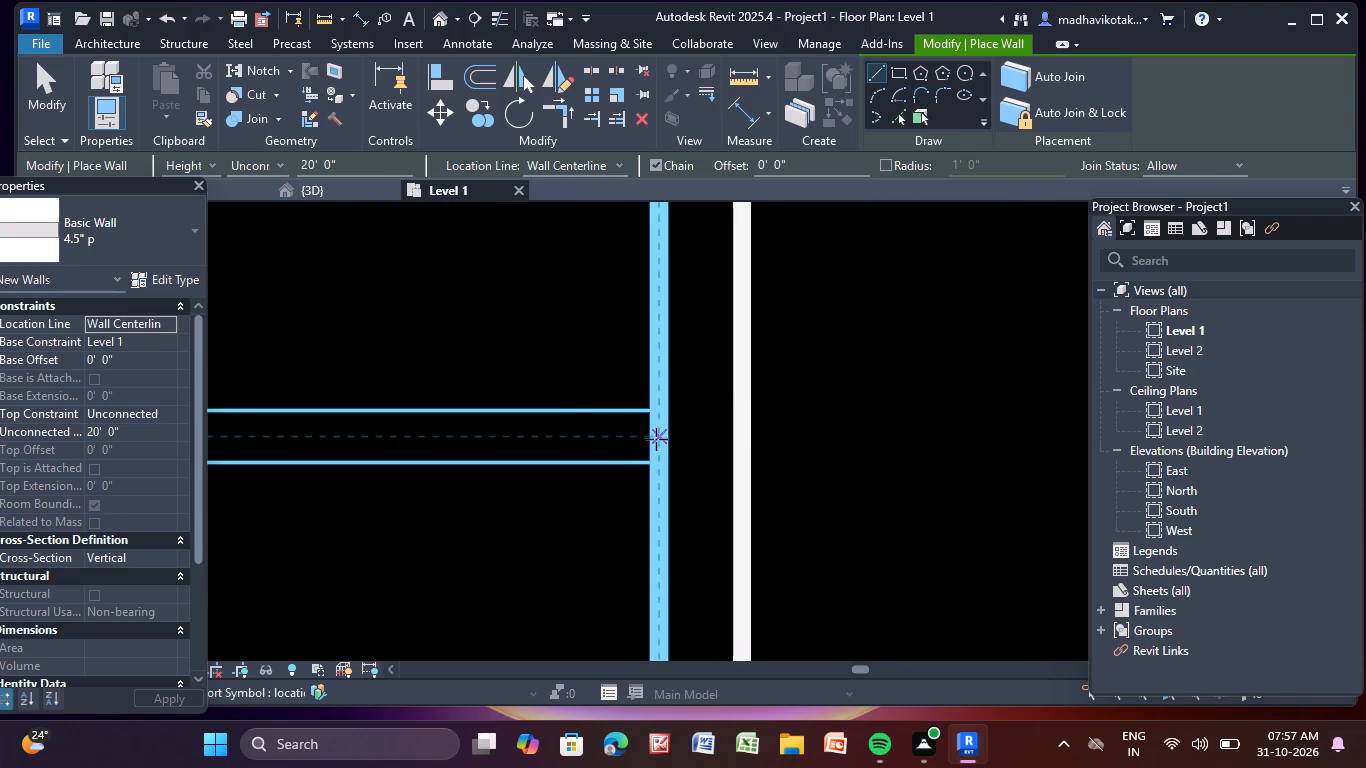
click(658, 438)
scroll(422, 440, down, 4)
middle_drag(422, 440, 766, 472)
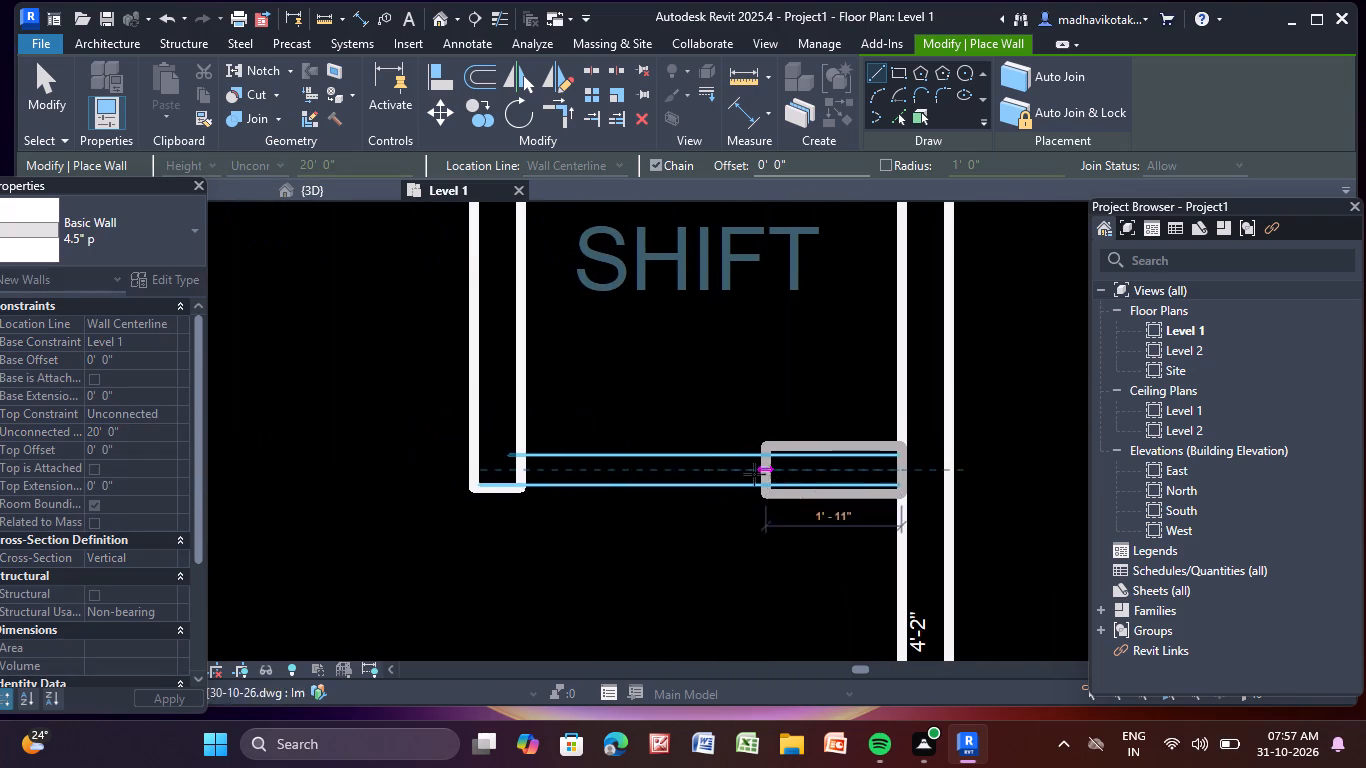
click(521, 459)
key(Escape)
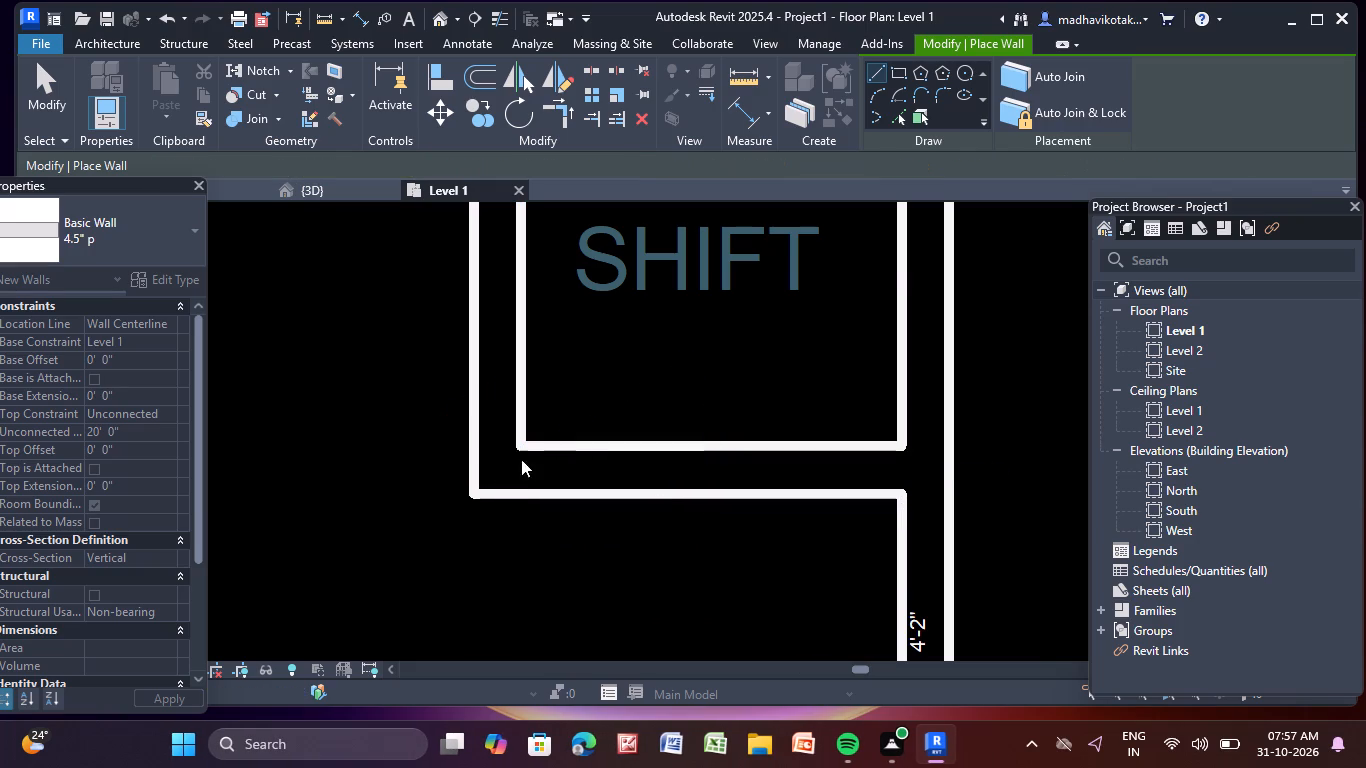
Draw a 4.5" p partition about 4'-11" long between the first and second right toilets, from the bedroom-toilet wall to the outer wall.
scroll(524, 458, down, 5)
scroll(515, 307, down, 5)
middle_drag(515, 314, 516, 355)
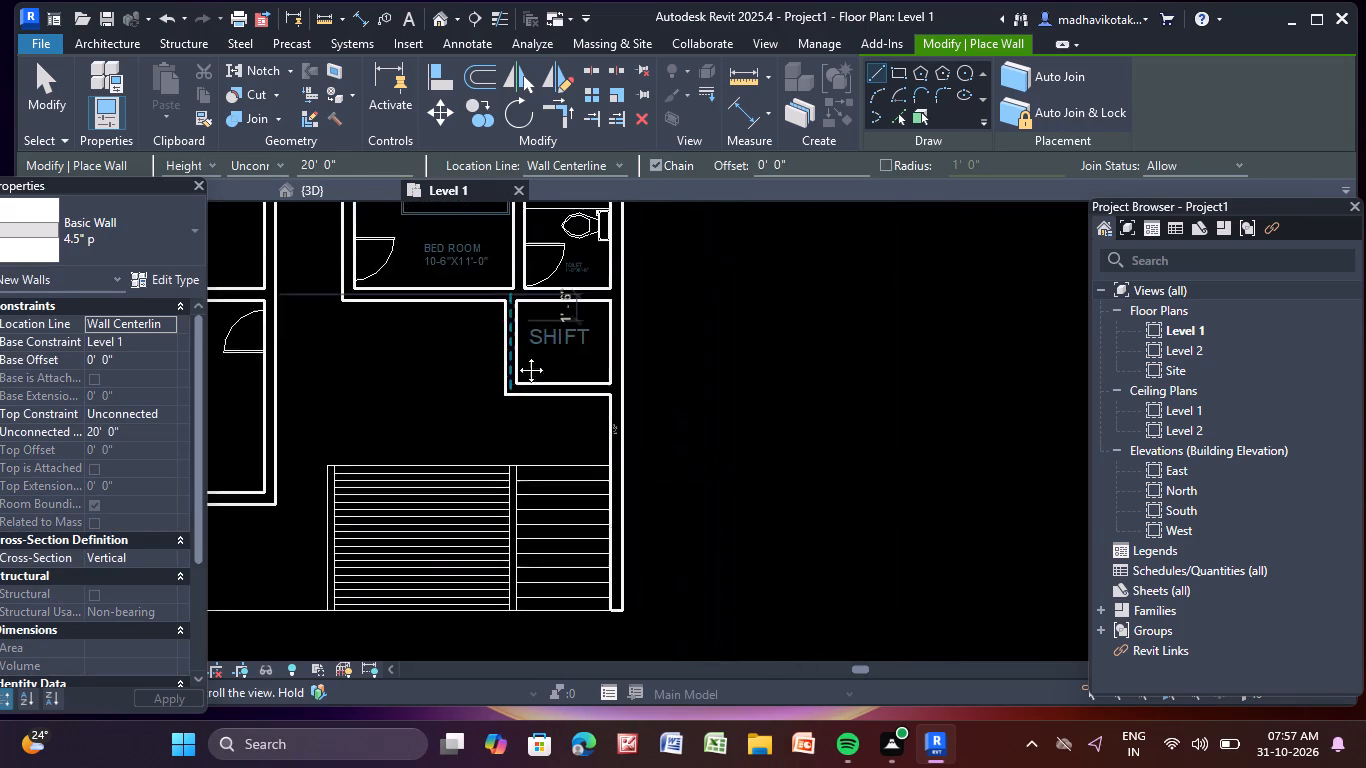
middle_drag(516, 355, 565, 694)
middle_drag(507, 342, 503, 691)
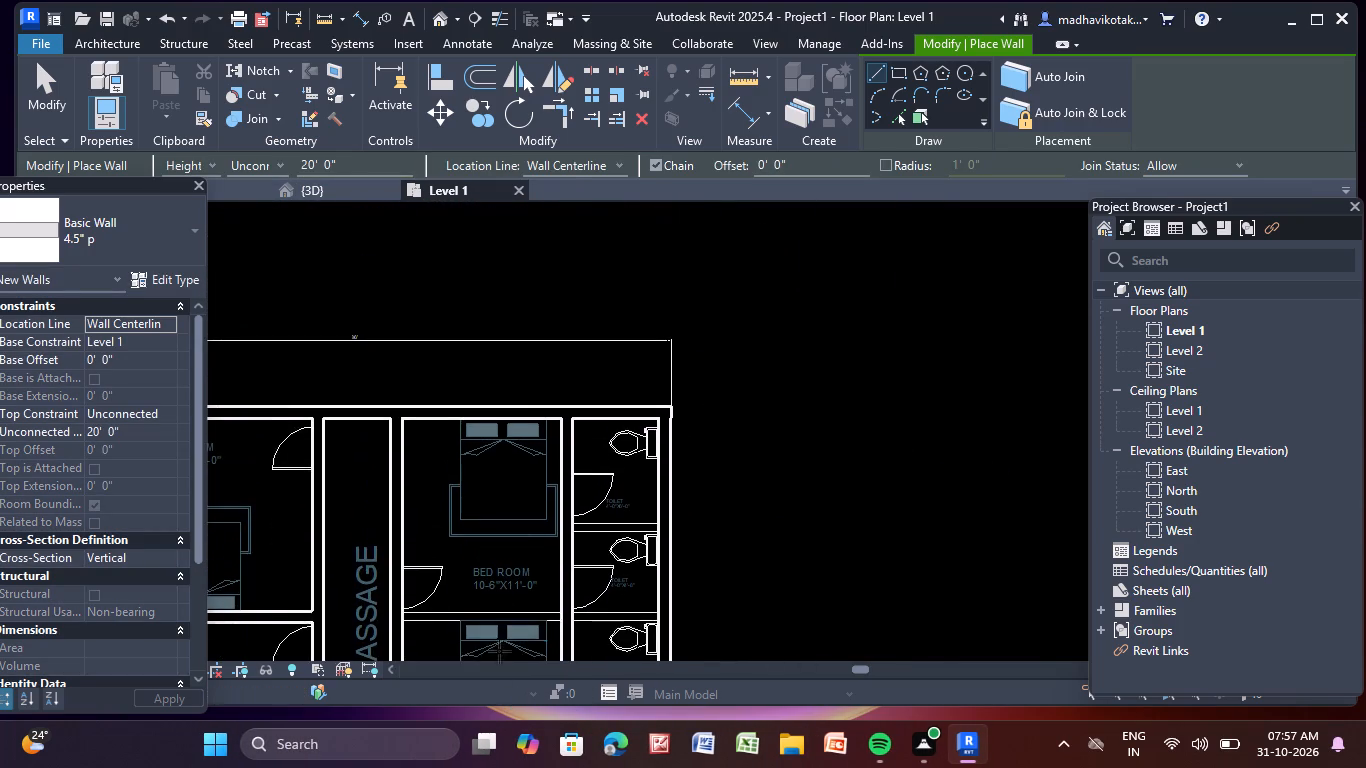
middle_drag(488, 580, 468, 464)
scroll(468, 464, up, 5)
middle_drag(698, 398, 517, 440)
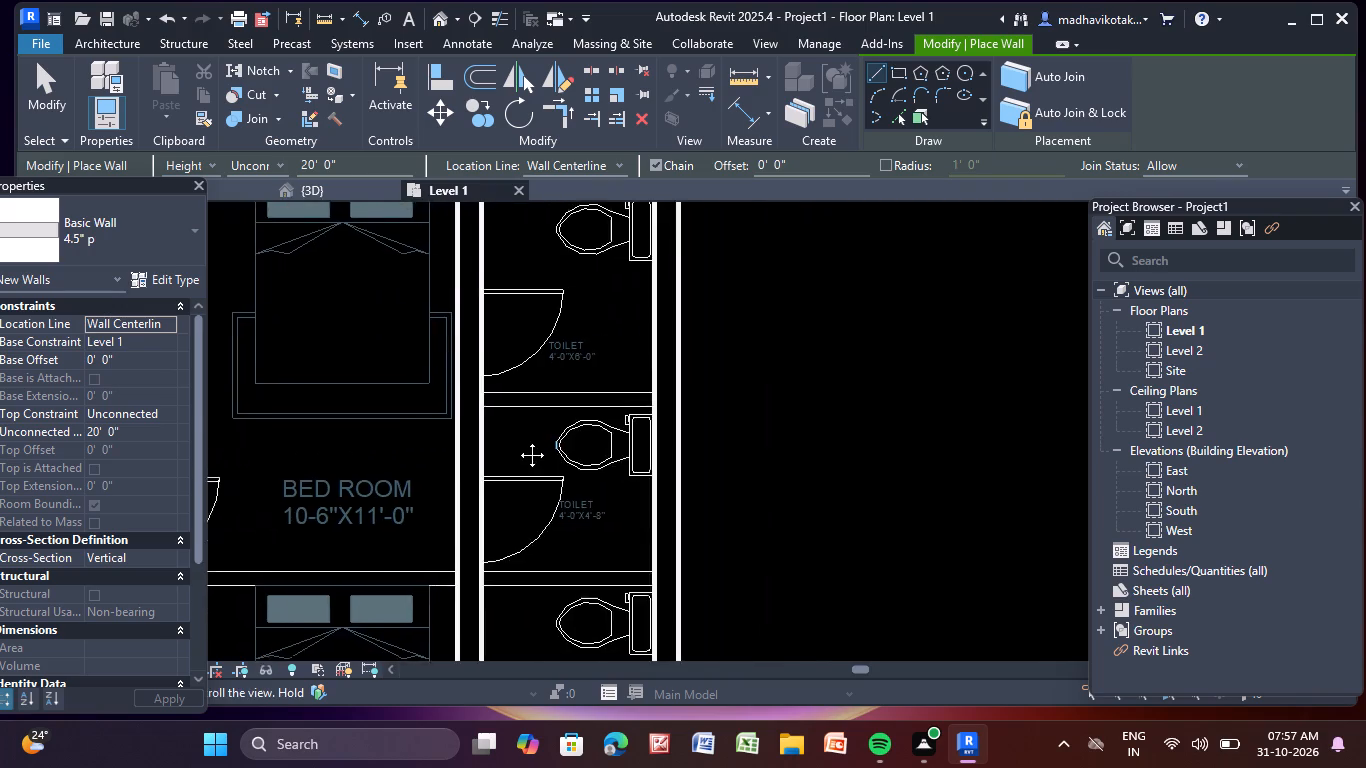
middle_drag(517, 440, 458, 435)
scroll(399, 409, up, 8)
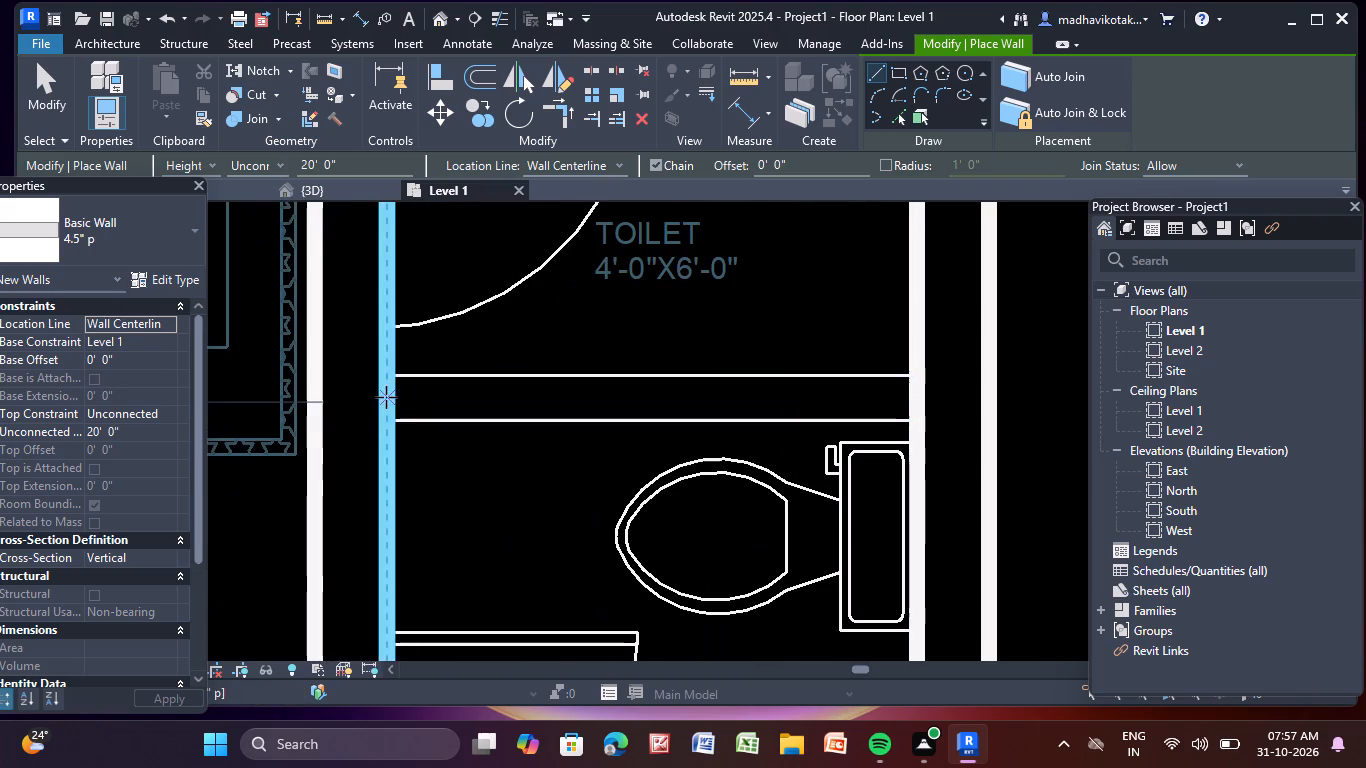
click(386, 397)
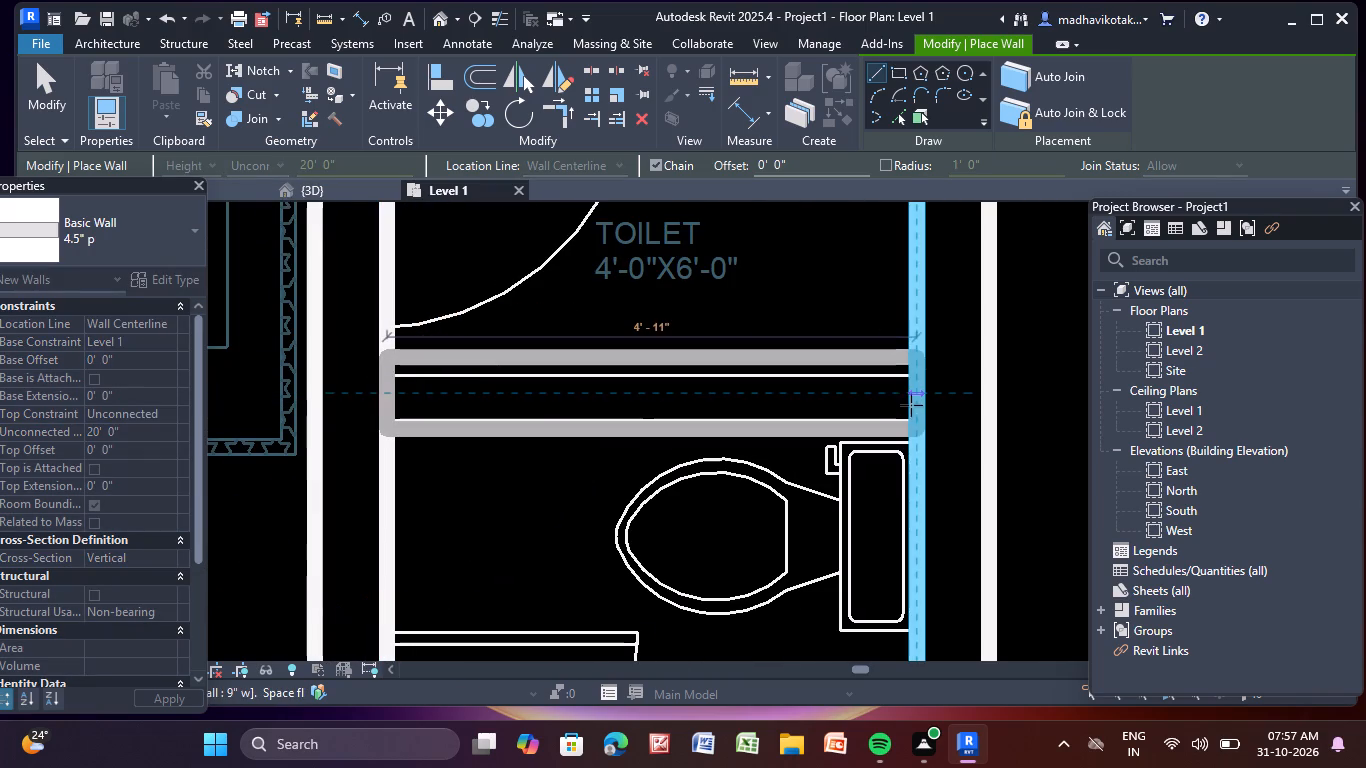
click(914, 398)
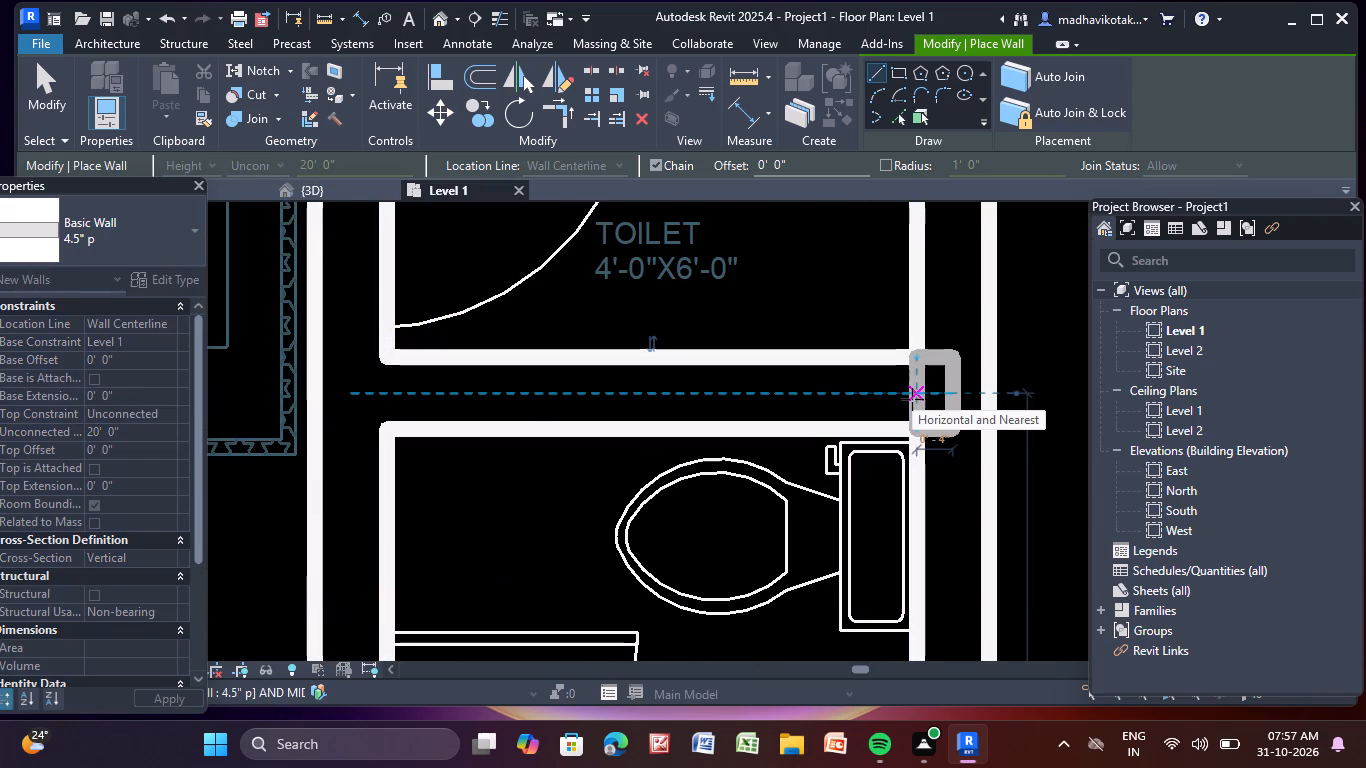
key(Escape)
Draw a 4.5" p partition about 4'-11" long between the second and third right toilets, from the bedroom-toilet wall to the outer wall.
scroll(890, 424, down, 5)
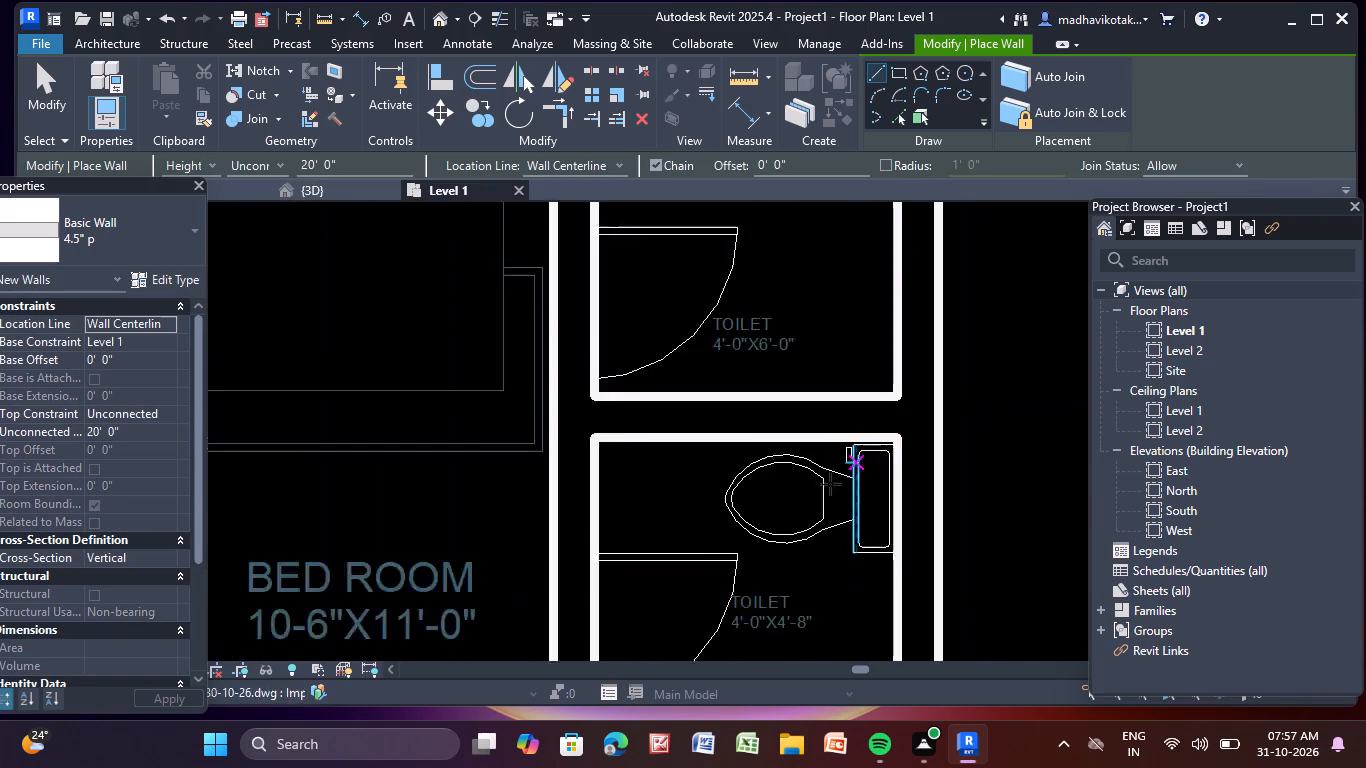
middle_drag(636, 553, 324, 0)
middle_drag(361, 249, 469, 450)
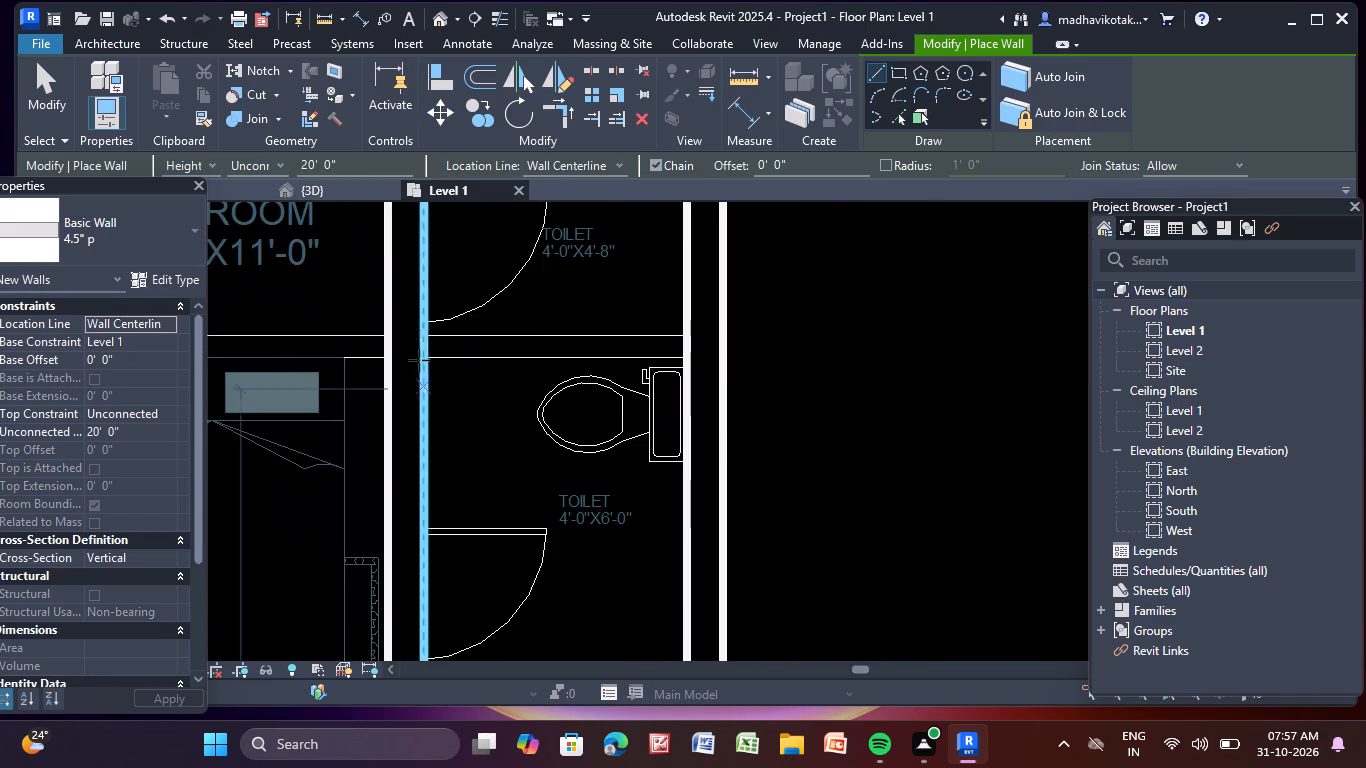
scroll(422, 340, up, 6)
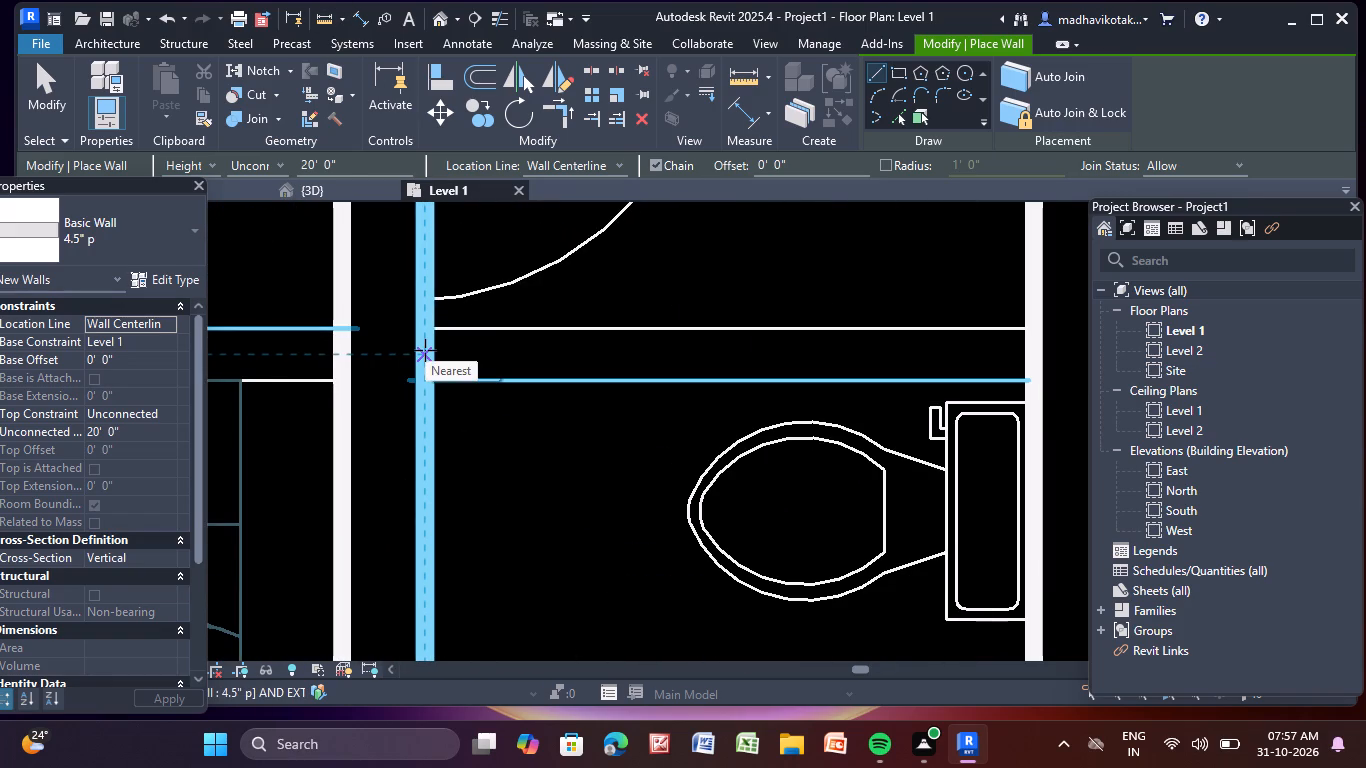
click(425, 350)
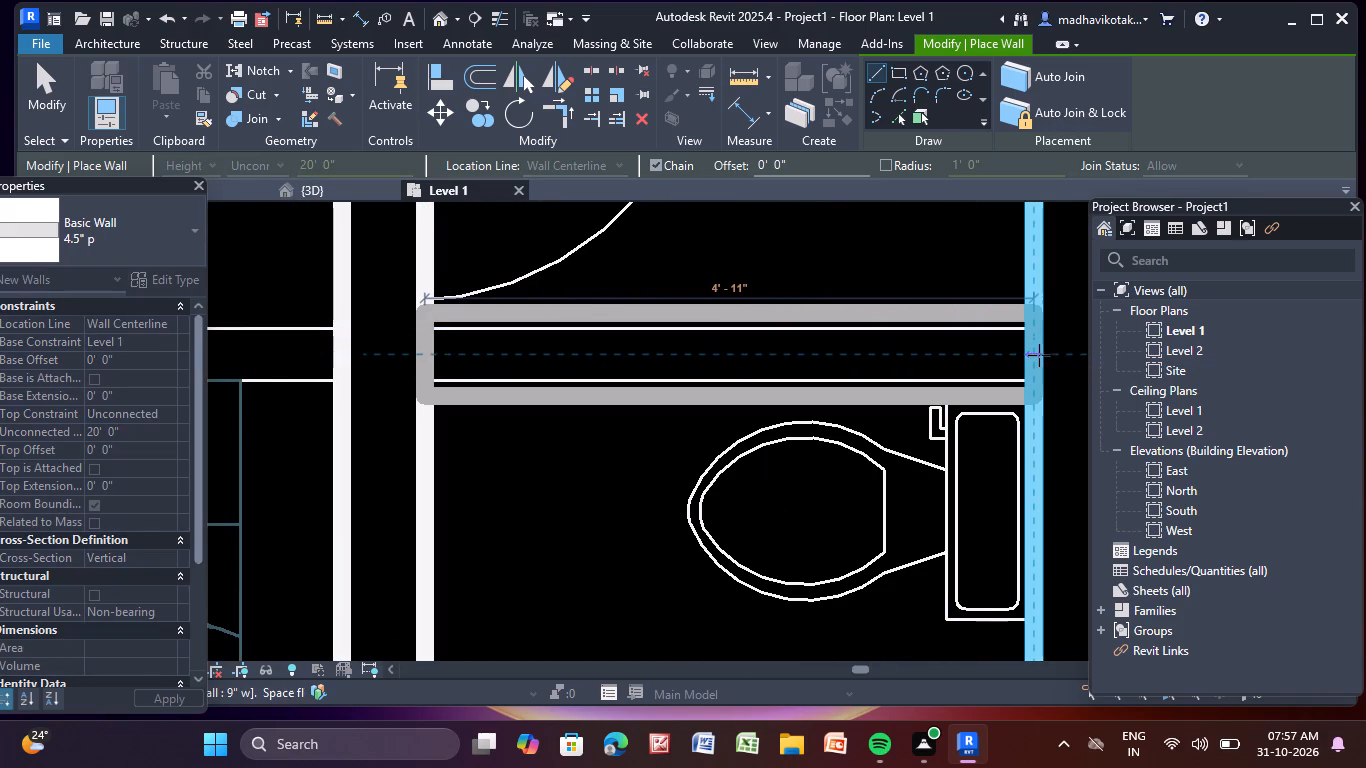
click(1040, 356)
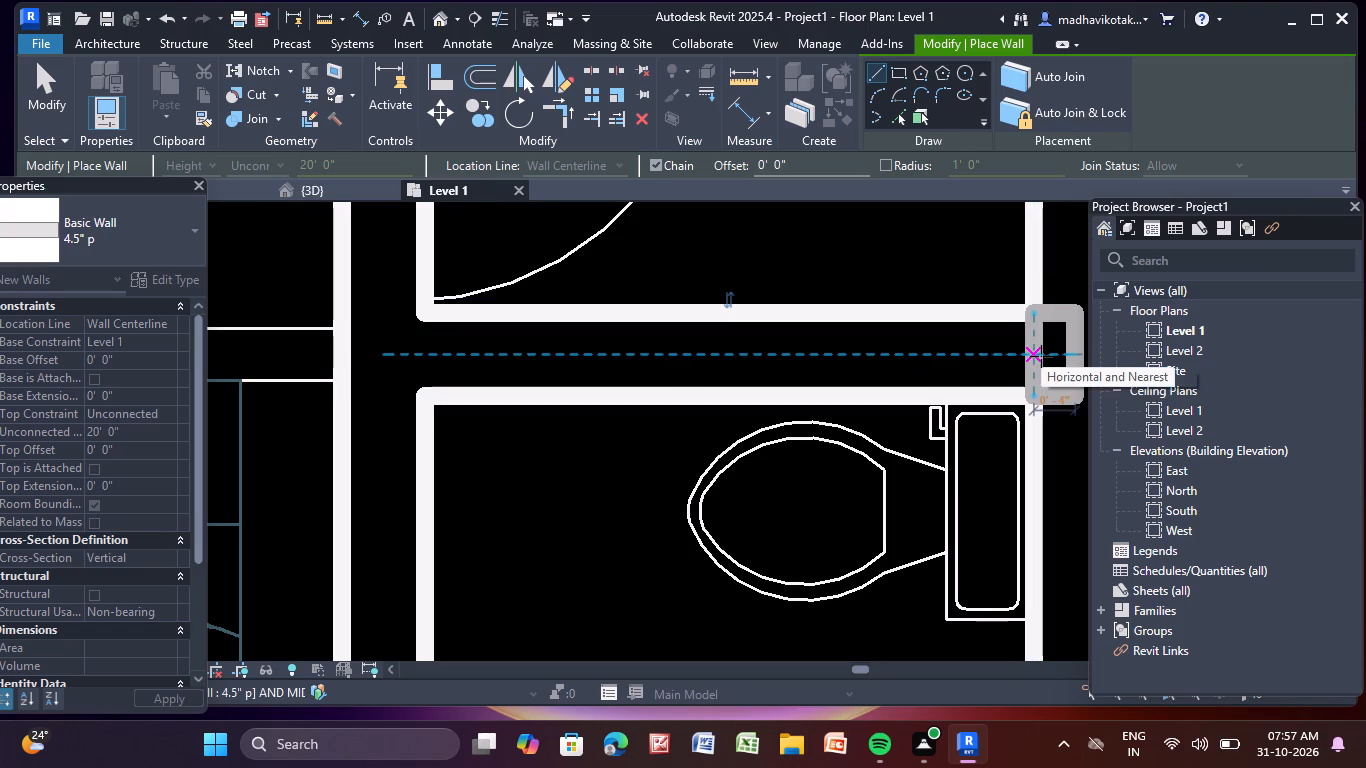
key(Escape)
Draw a 4.5" p partition about 4'-11" long between the third and fourth right toilets, from the bedroom-toilet wall to the outer wall.
scroll(1041, 356, down, 5)
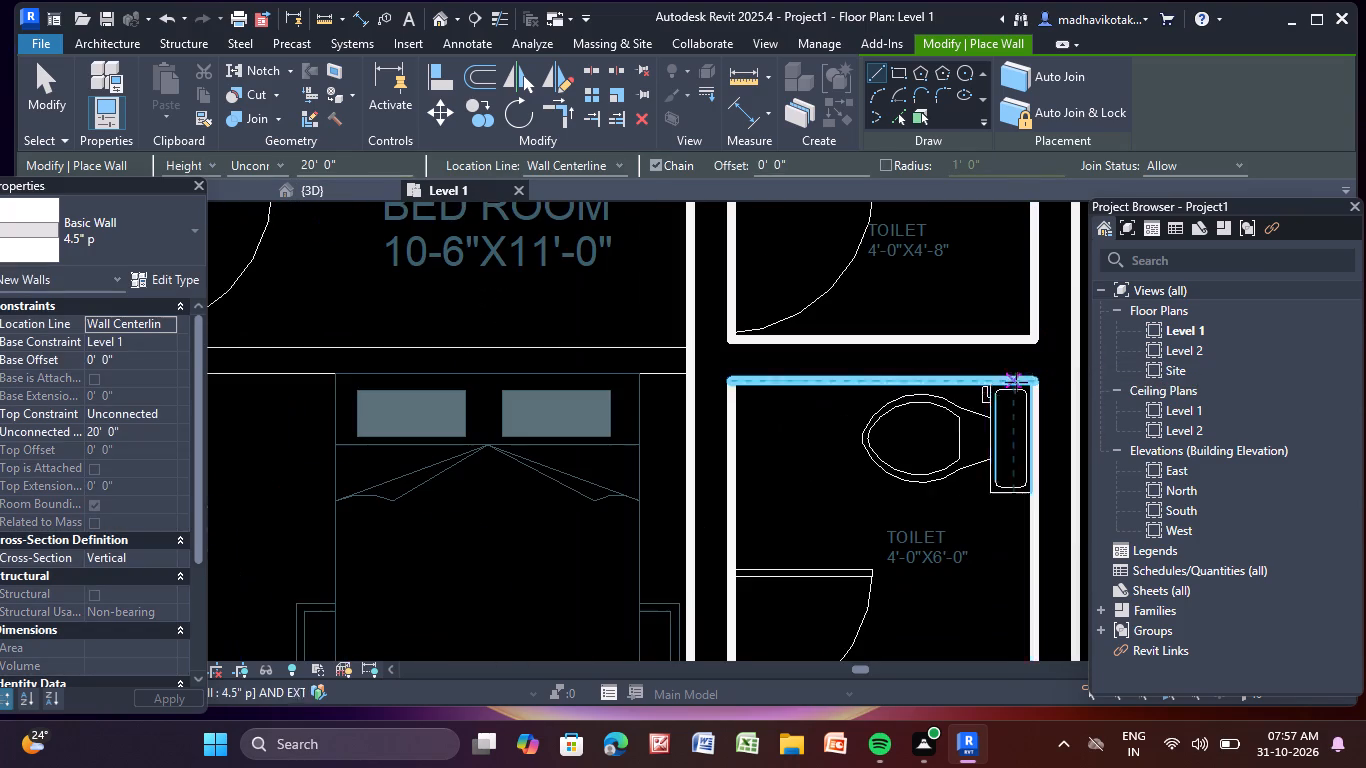
middle_drag(908, 521, 721, 79)
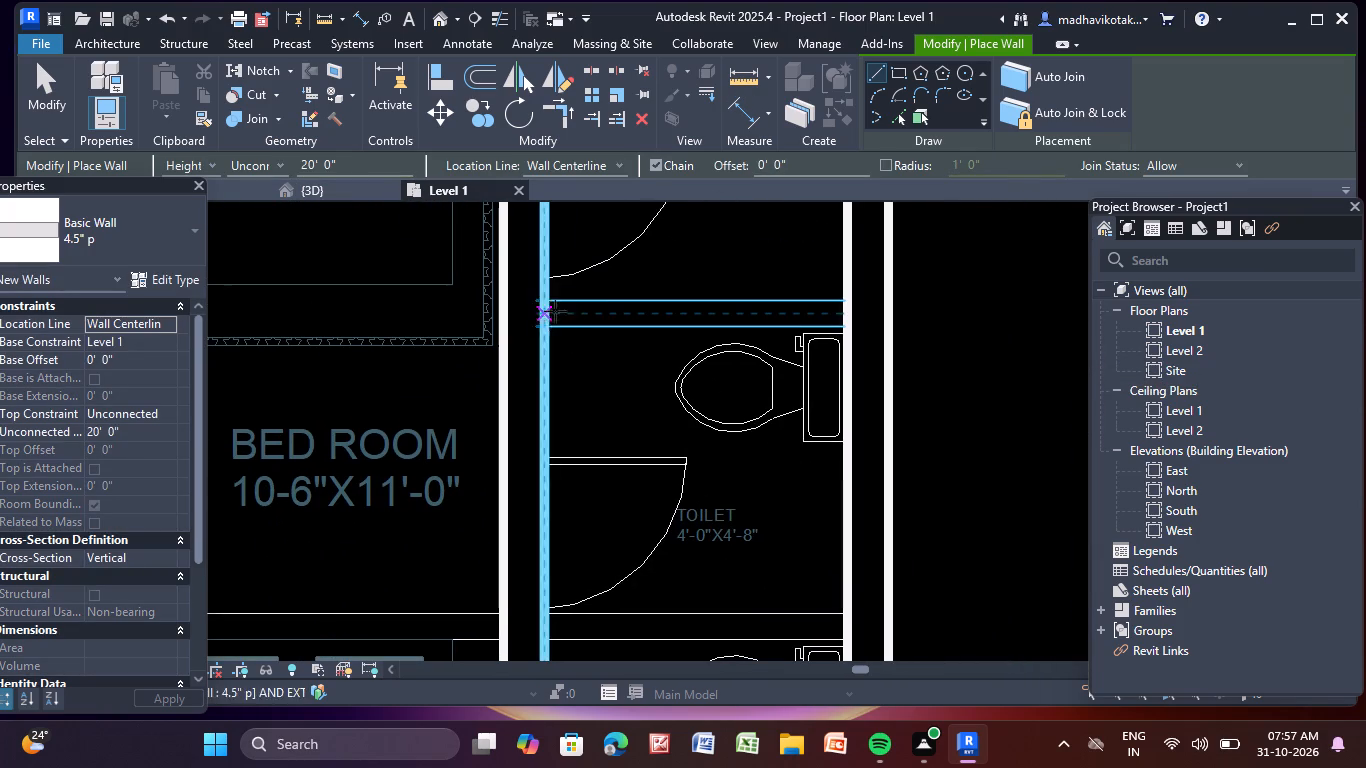
scroll(559, 310, up, 4)
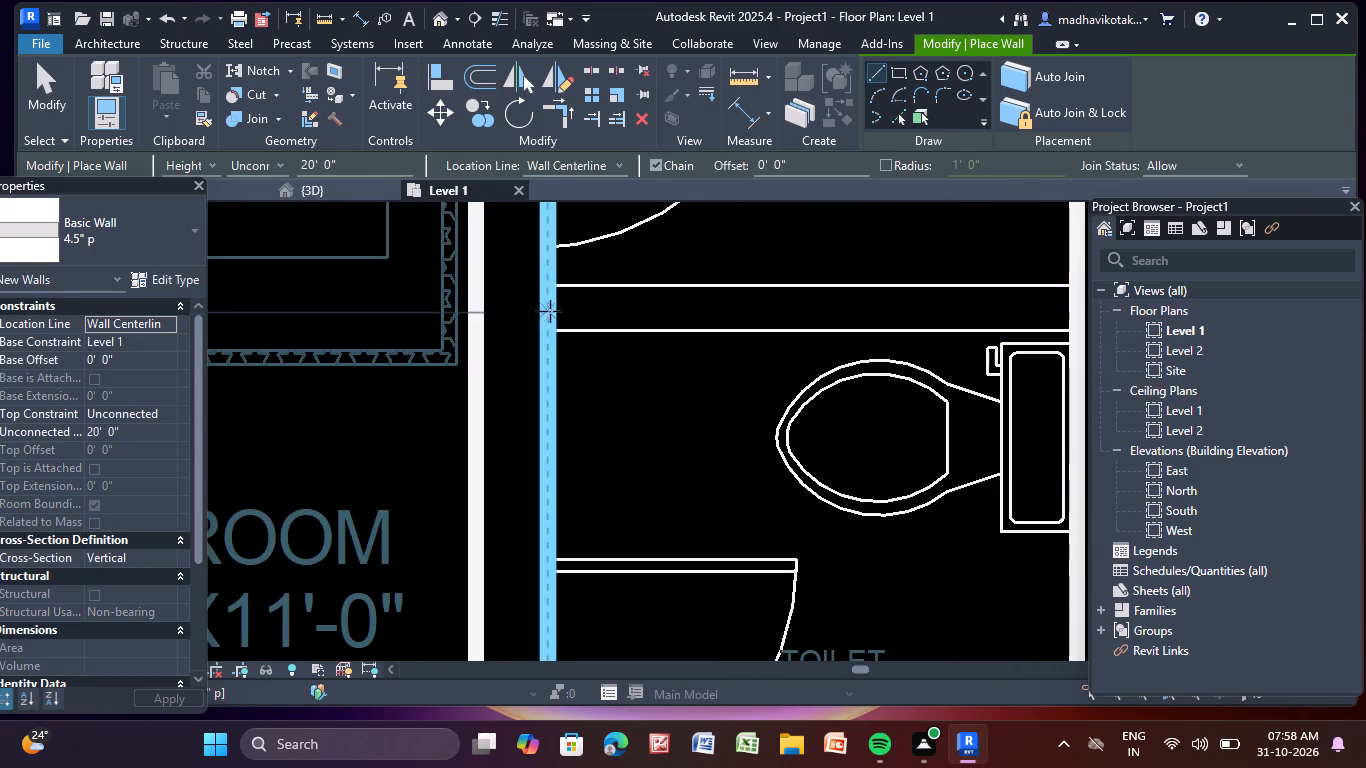
click(550, 311)
scroll(933, 286, down, 2)
middle_drag(893, 306, 618, 364)
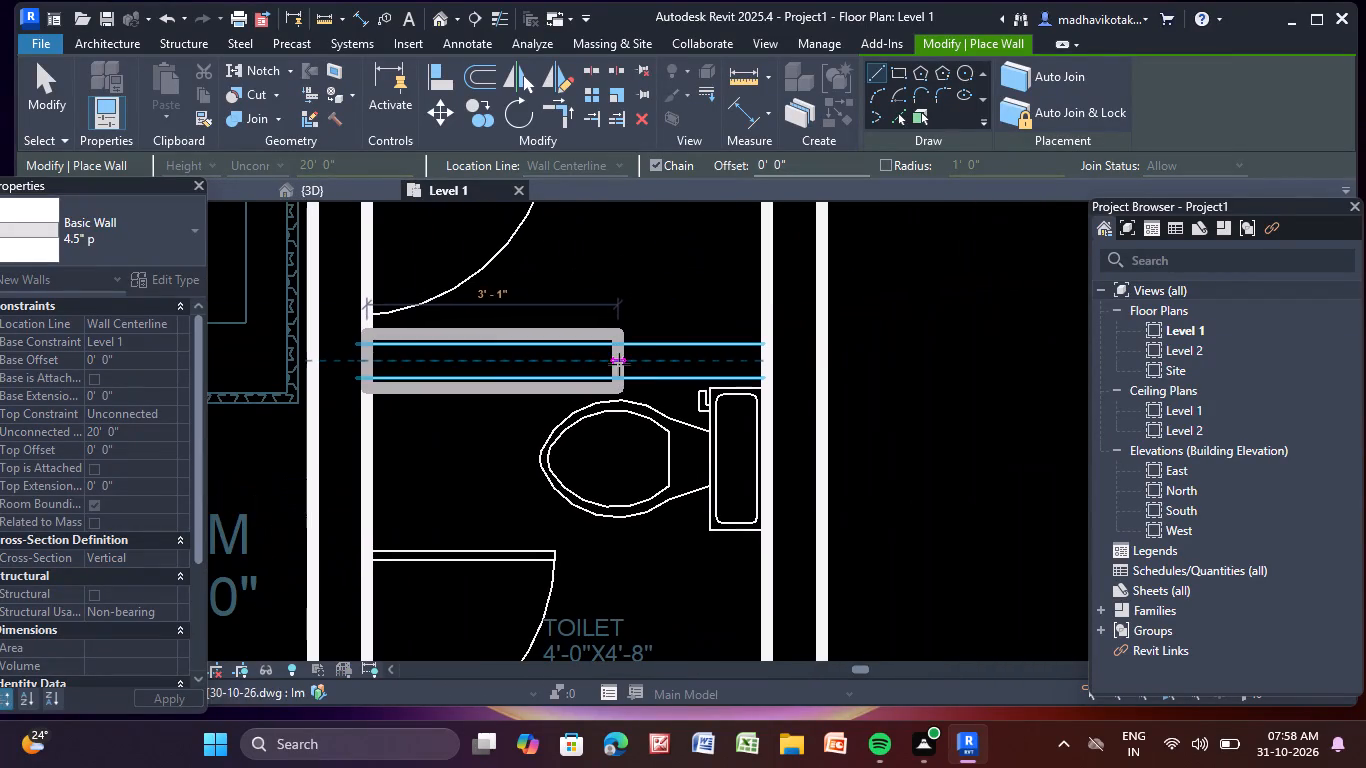
click(769, 361)
key(Escape)
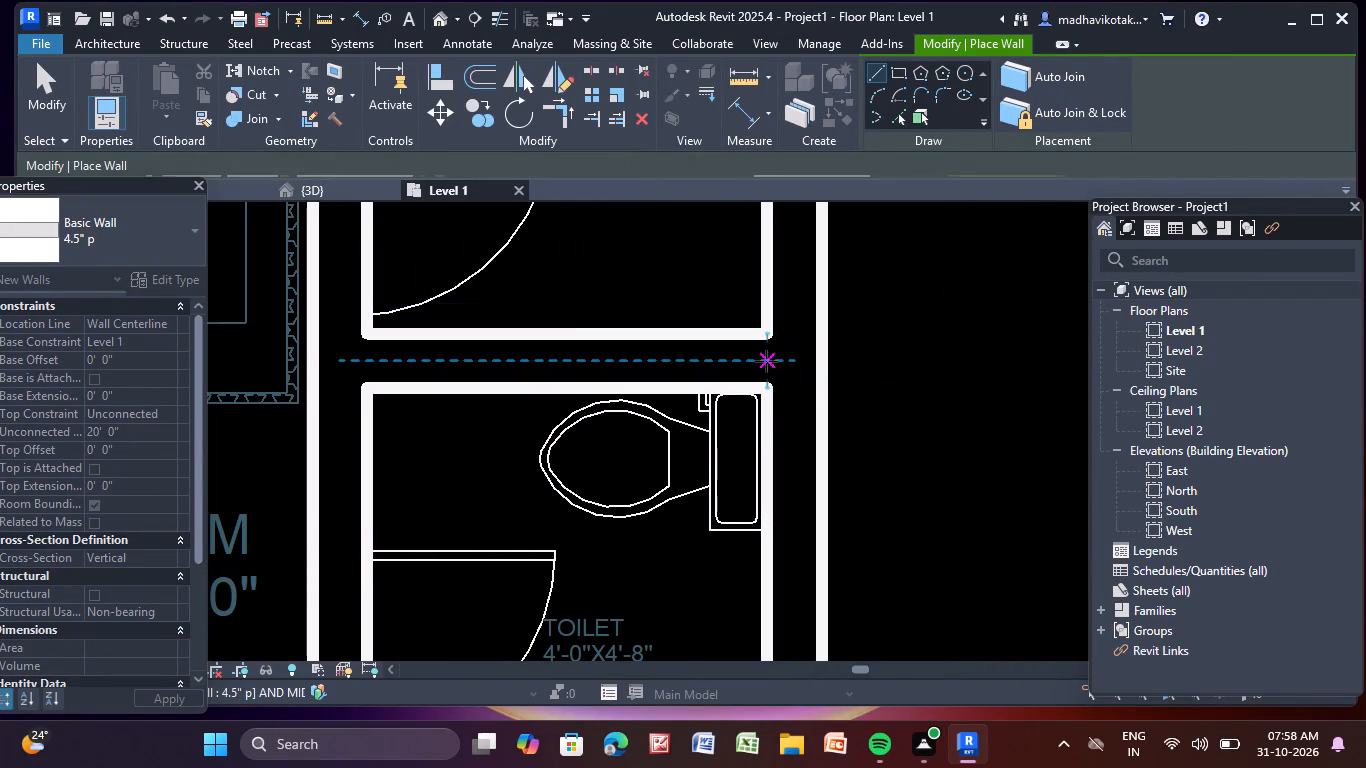
Draw a 4.5" p partition about 4'-11" long between the fourth and fifth right toilets, from the bedroom-toilet wall to the outer wall.
scroll(762, 364, down, 6)
middle_drag(708, 494, 570, 271)
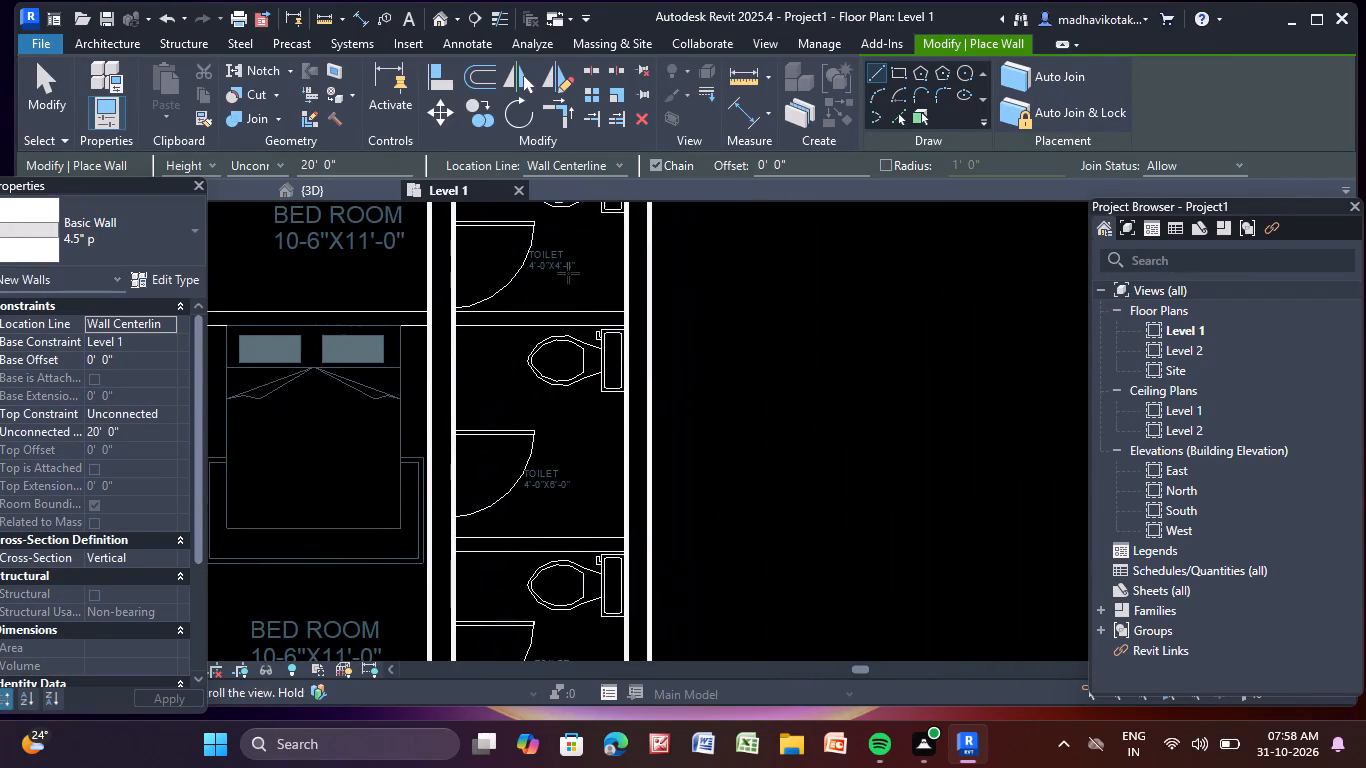
scroll(502, 314, up, 9)
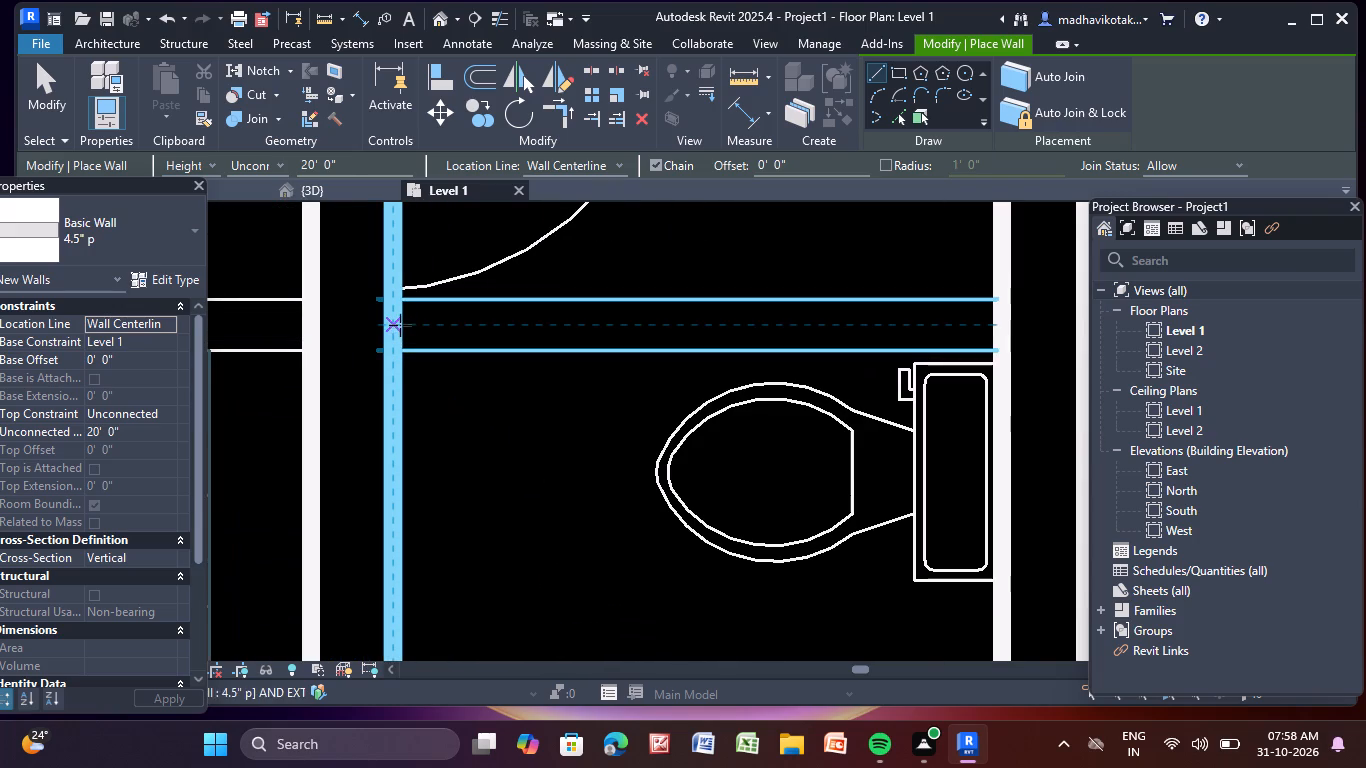
click(393, 327)
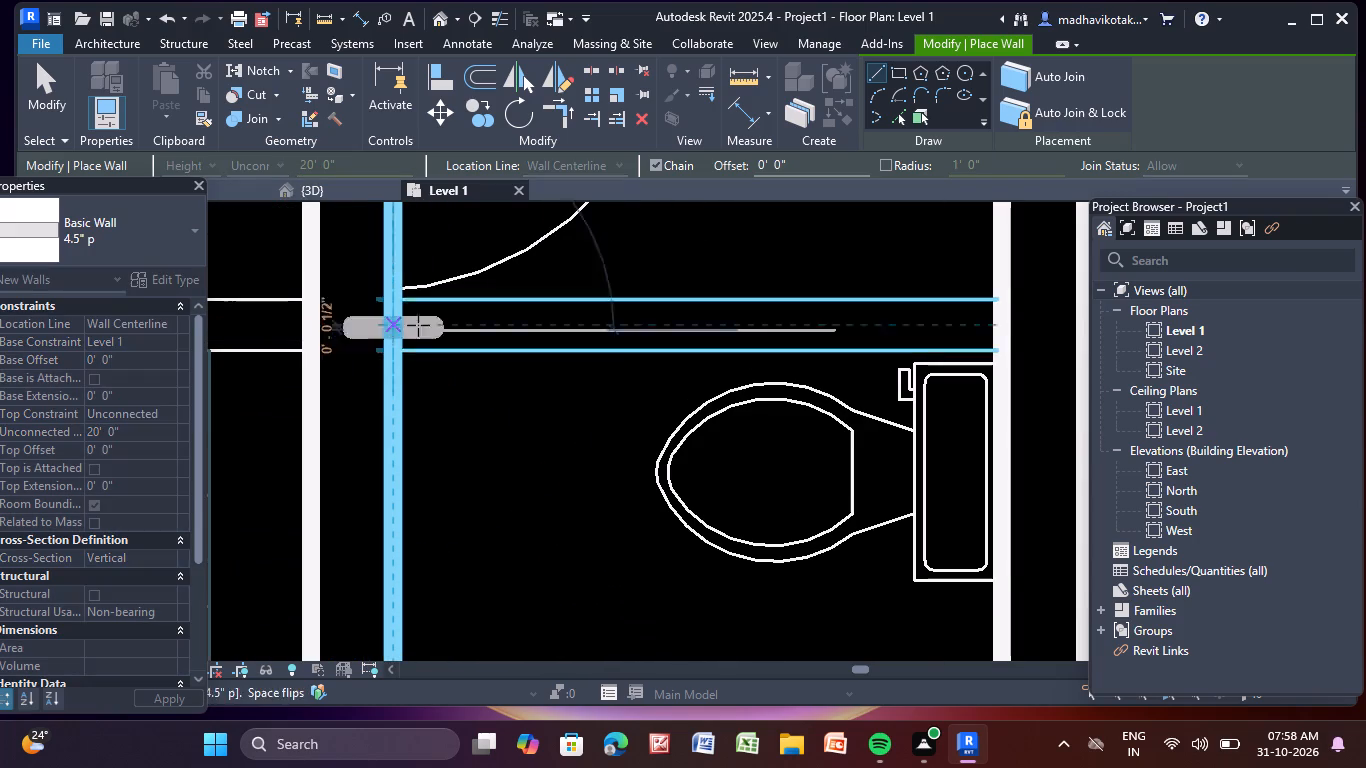
click(1006, 334)
key(Escape)
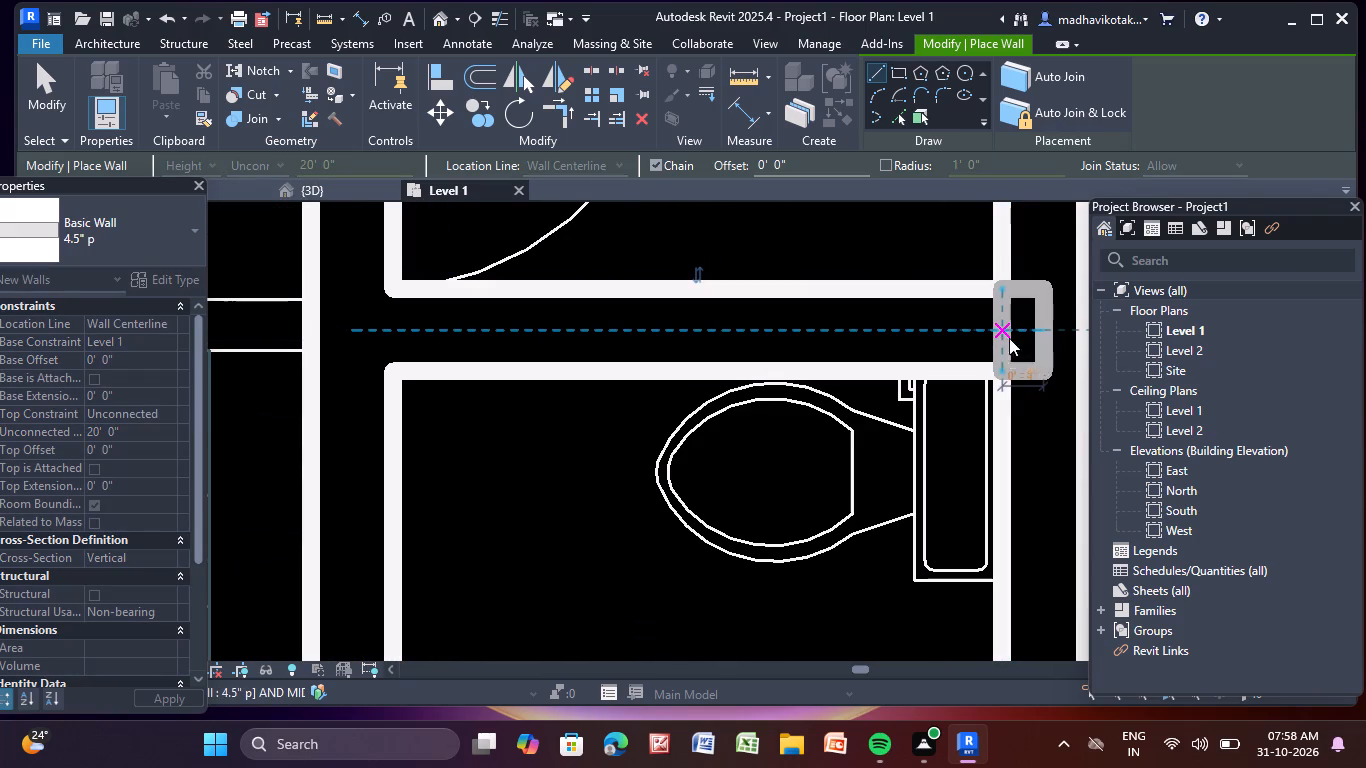
Draw a 4.5" p partition about 4'-11" long between the fifth and sixth right toilets, from the bedroom-toilet wall to the outer wall.
scroll(1010, 339, down, 4)
scroll(690, 504, down, 2)
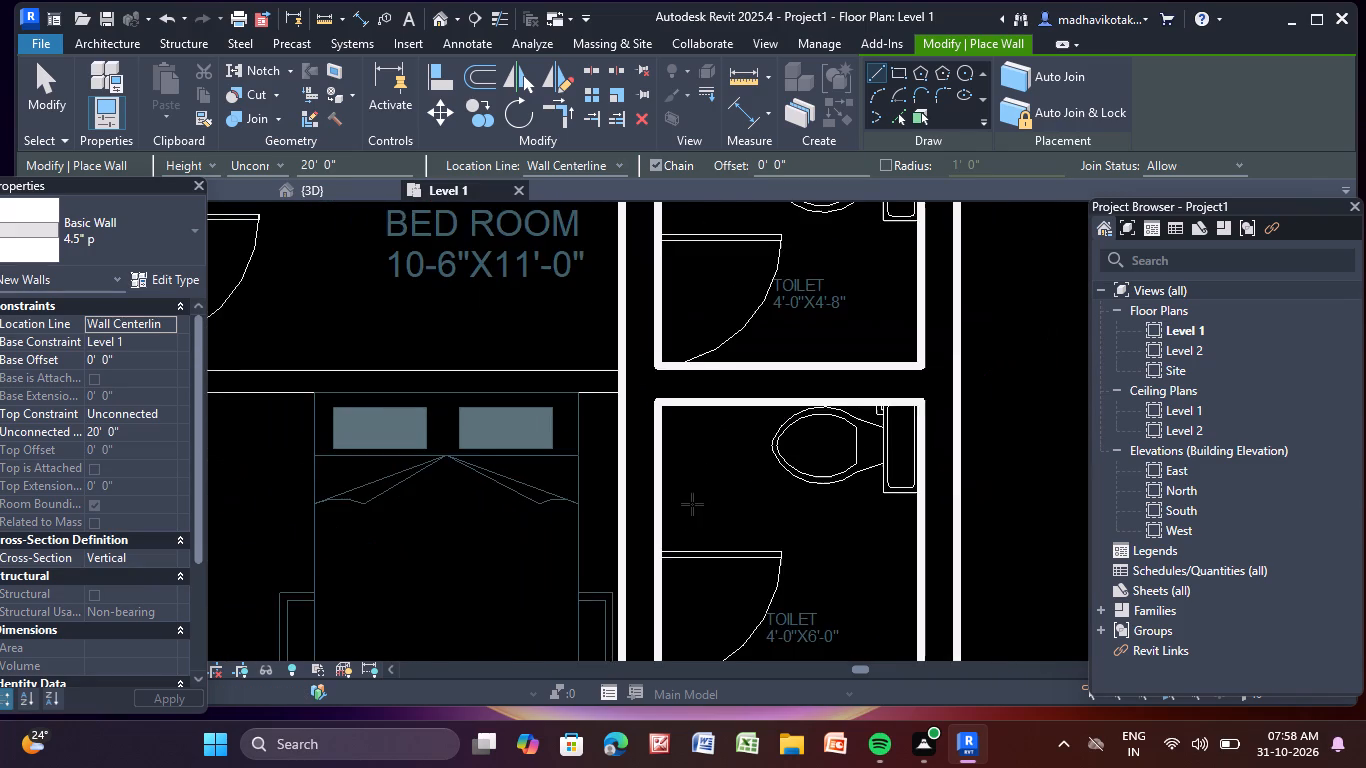
middle_drag(691, 503, 579, 230)
scroll(554, 458, up, 7)
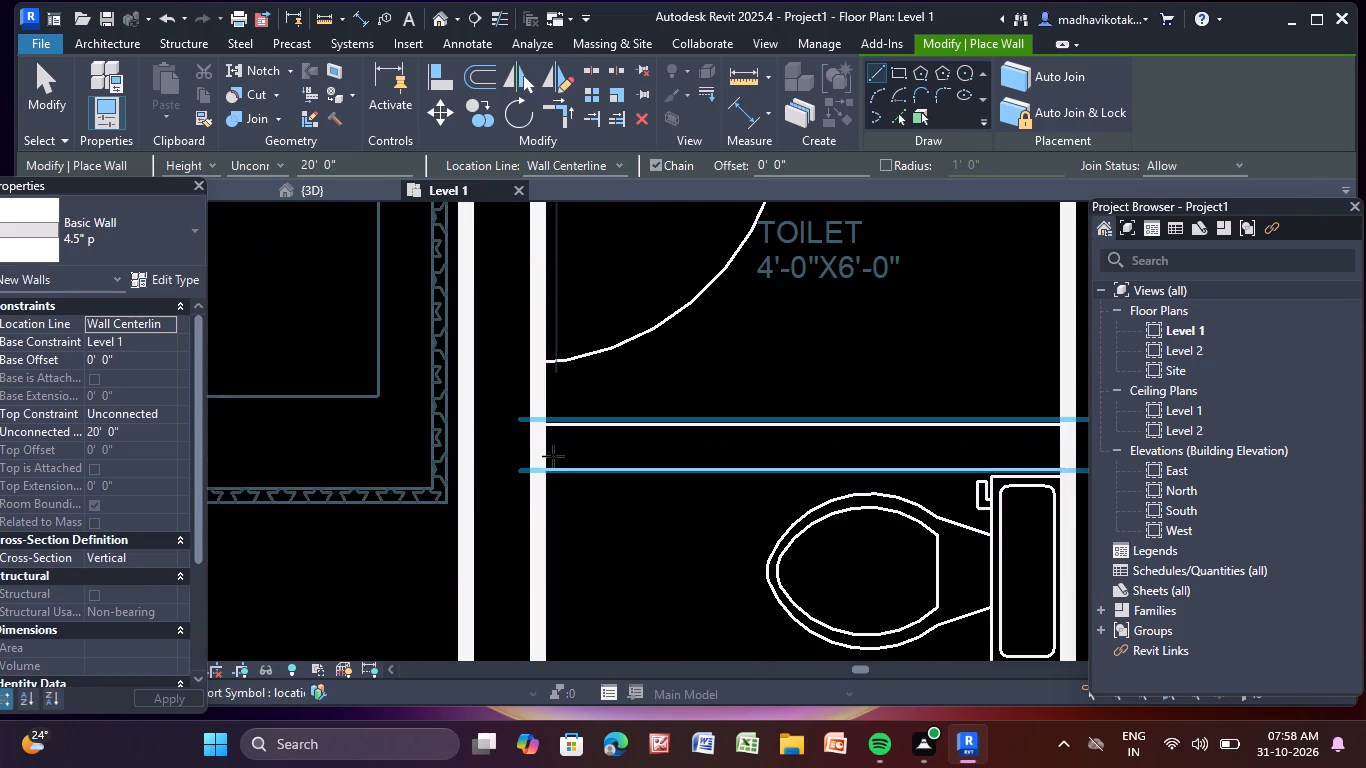
click(535, 442)
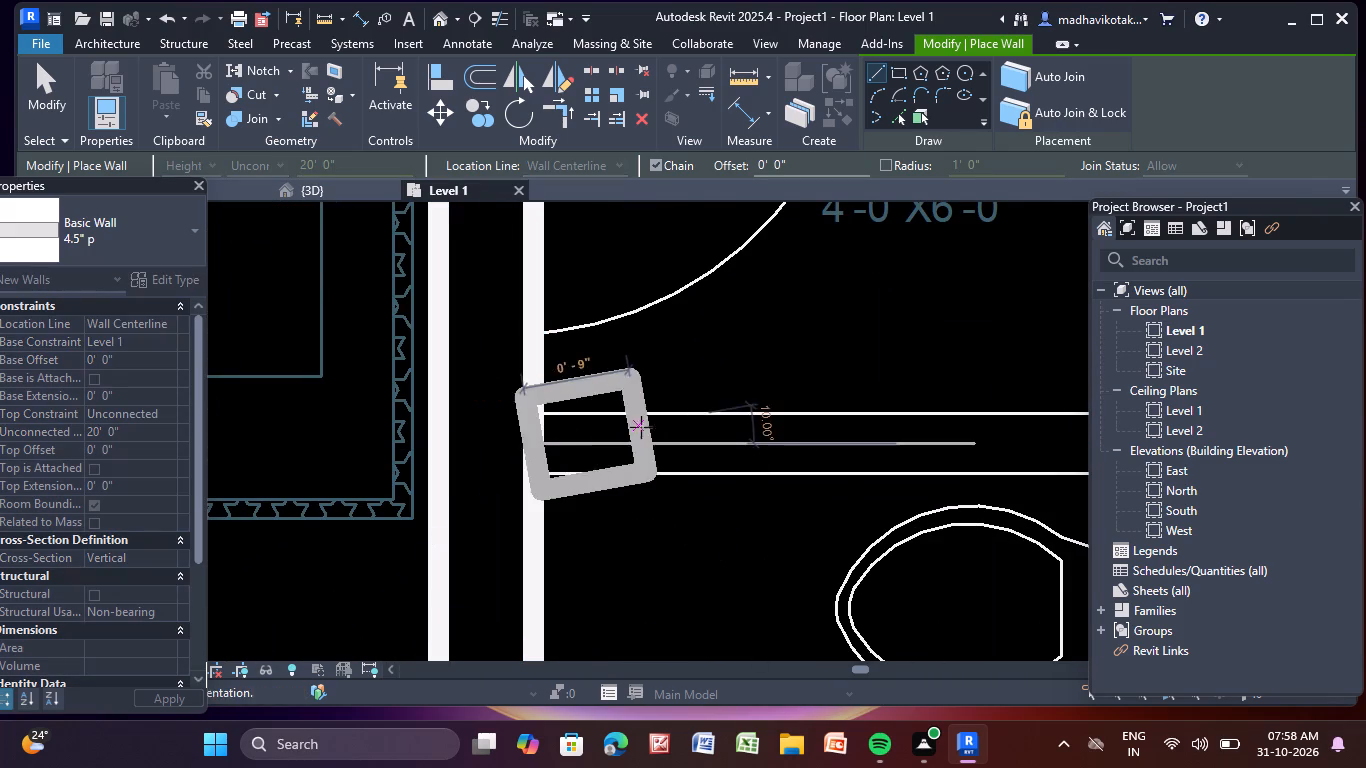
scroll(940, 433, down, 4)
middle_drag(940, 432, 478, 423)
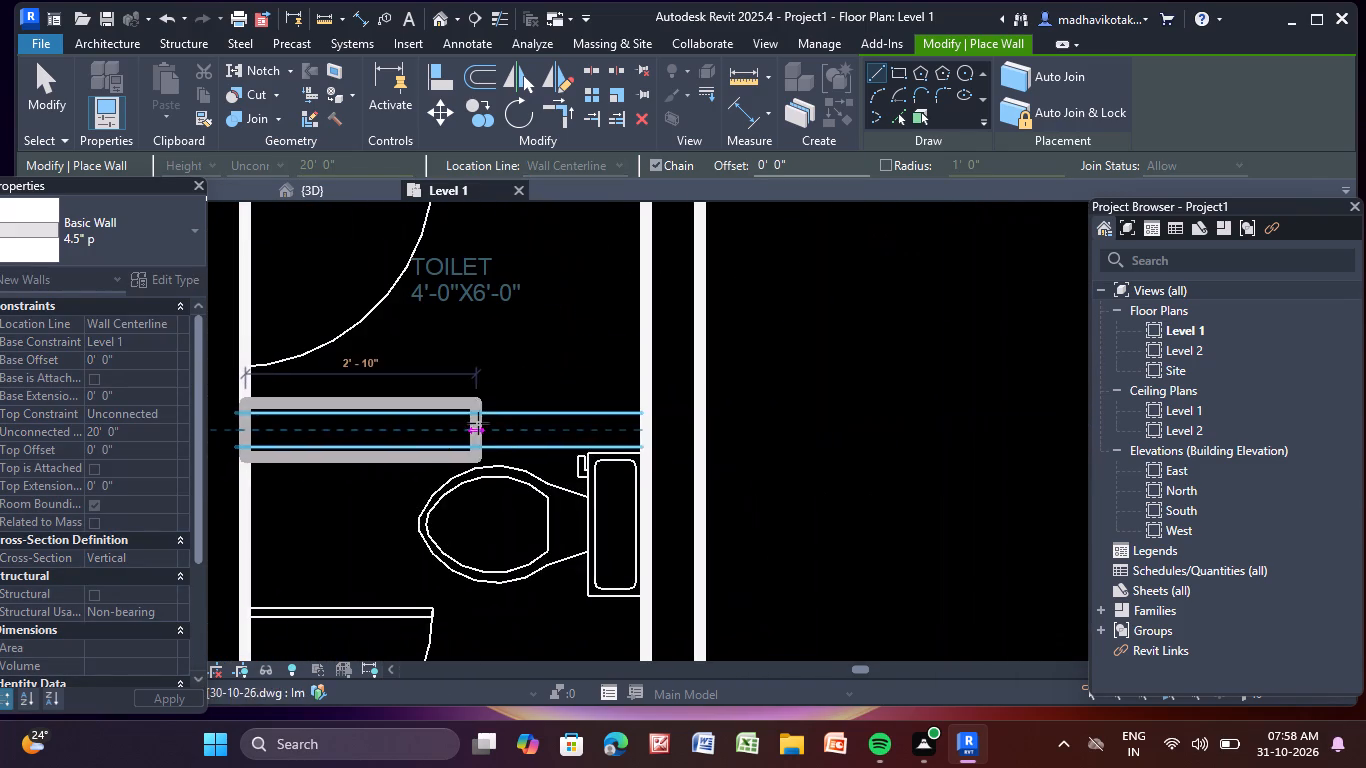
click(651, 432)
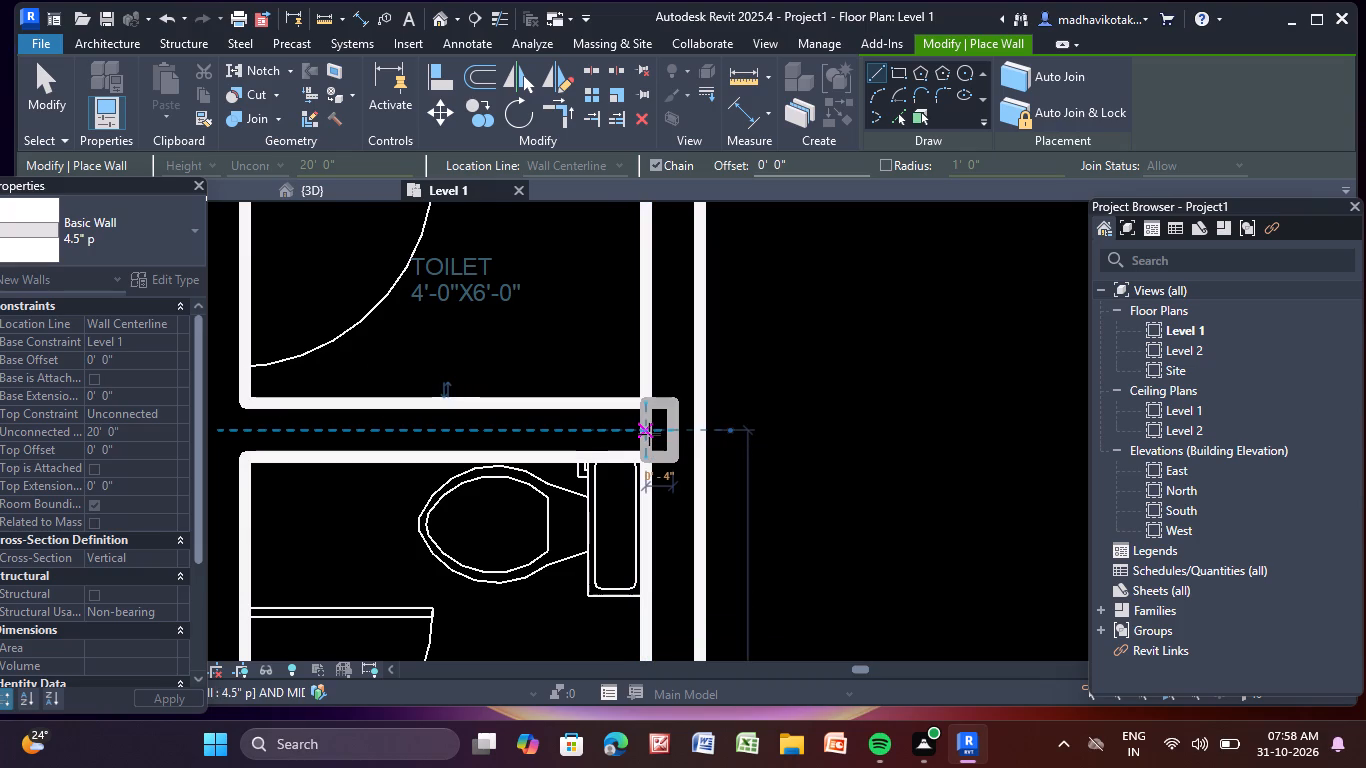
Draw a 4.5" p partition about 9' long between the first and second right bedrooms, from the passage wall to the bedroom-toilet wall.
key(Escape)
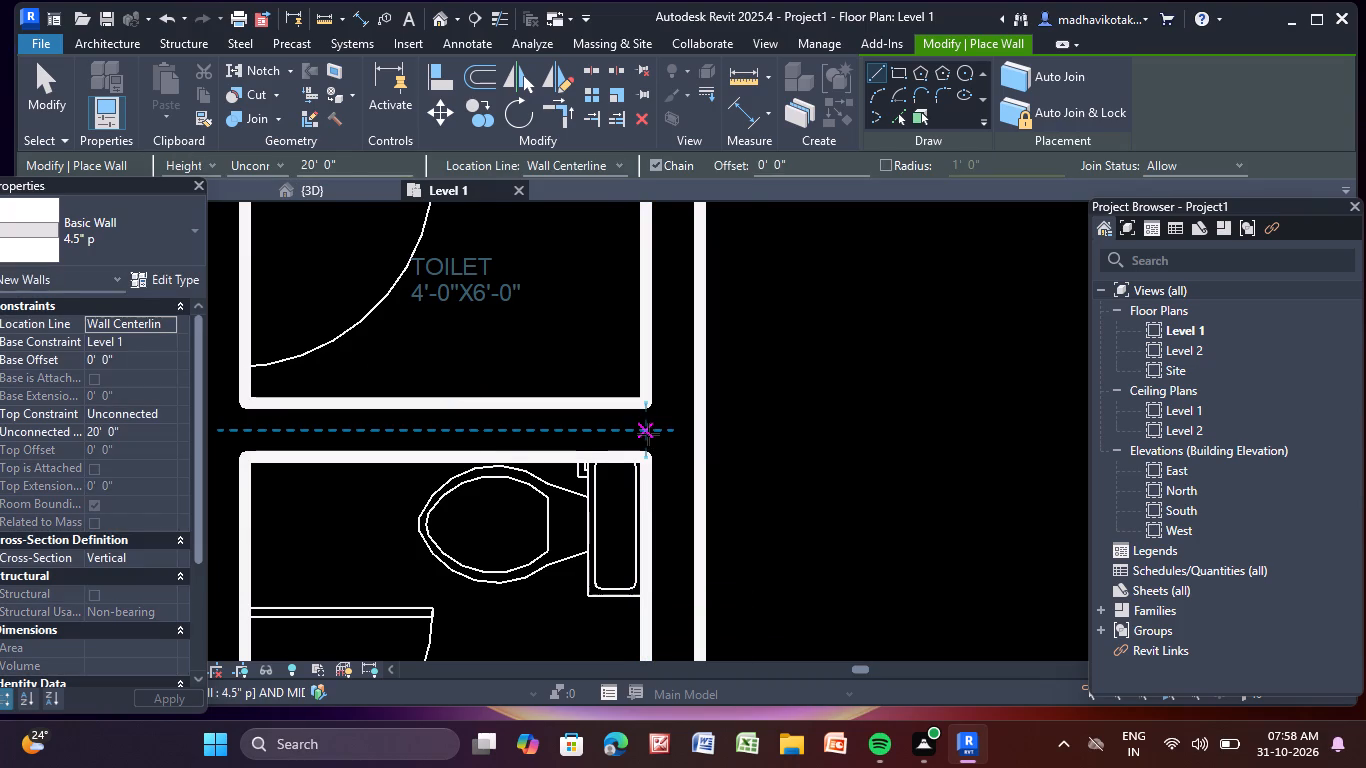
scroll(648, 434, down, 9)
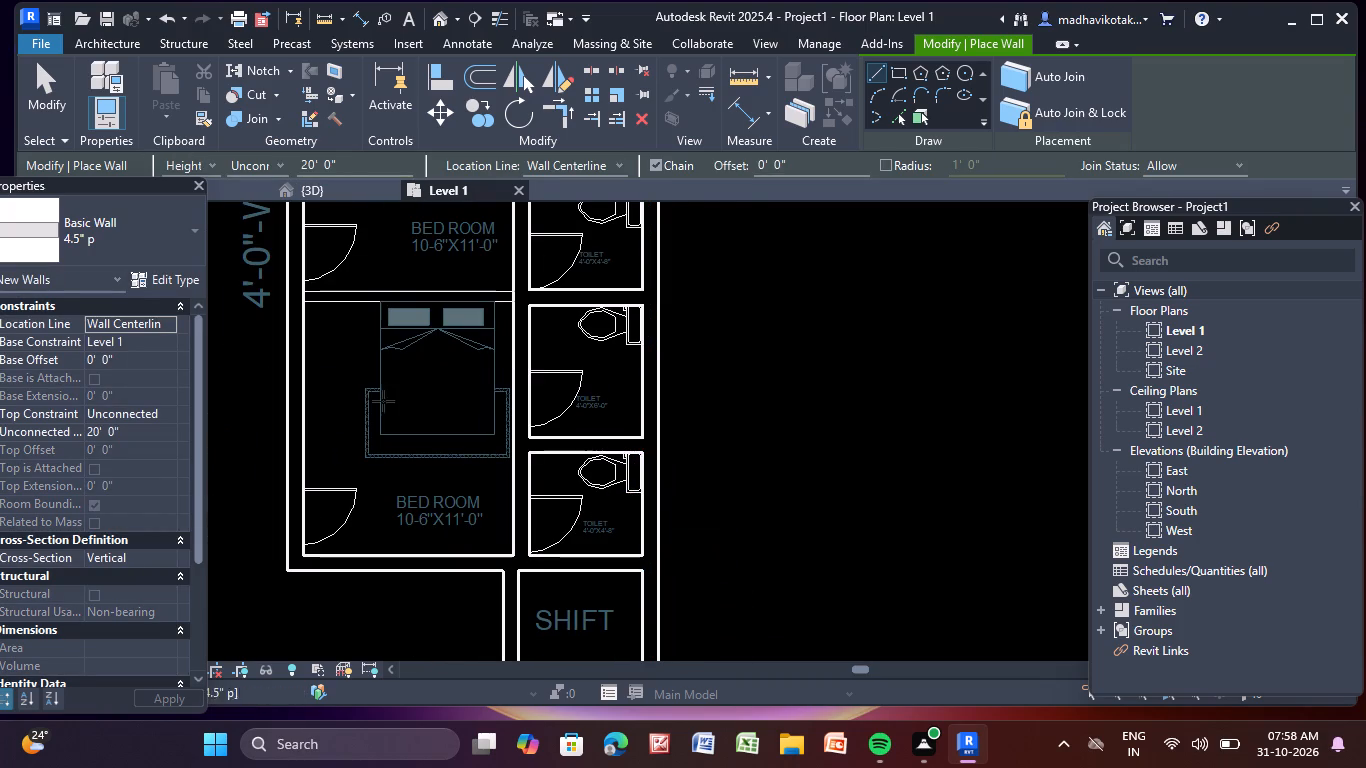
middle_drag(459, 237, 593, 659)
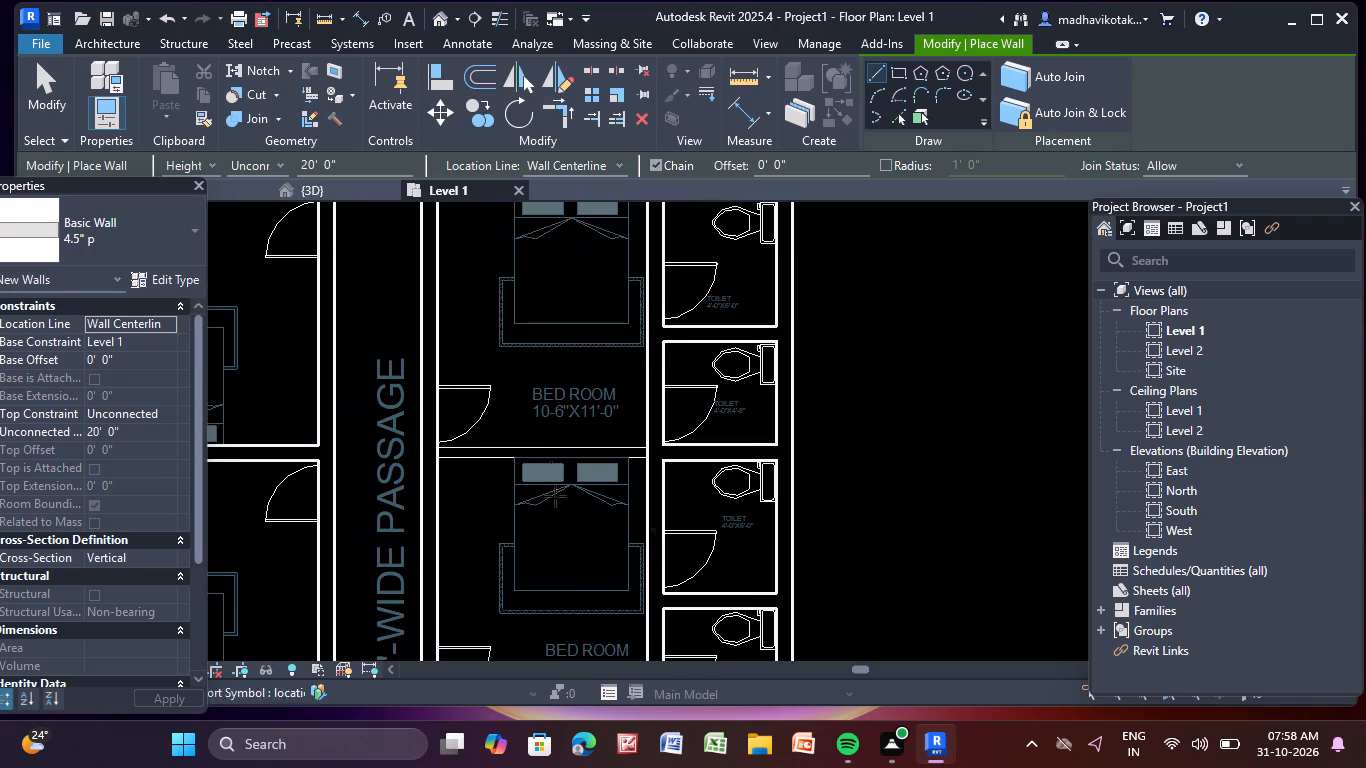
middle_drag(527, 393, 507, 581)
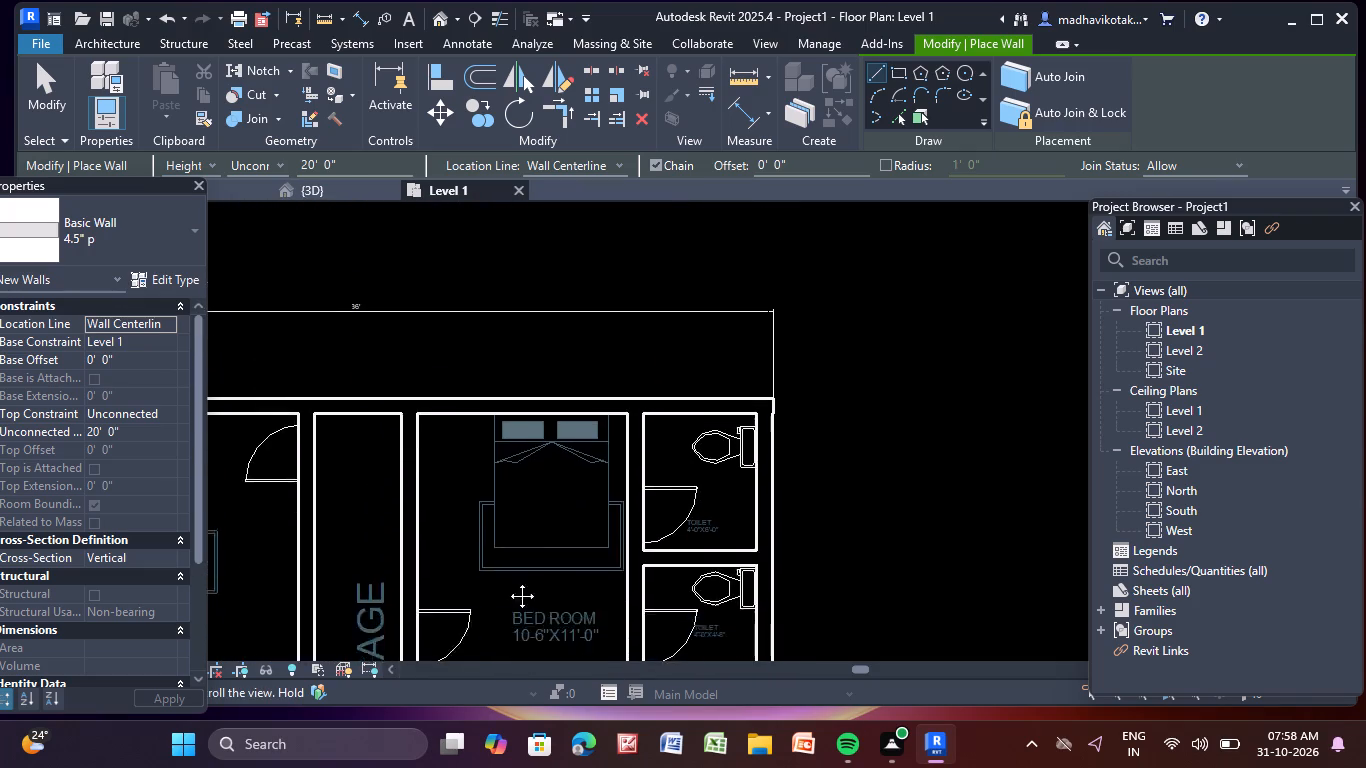
middle_drag(507, 581, 488, 325)
scroll(402, 378, up, 9)
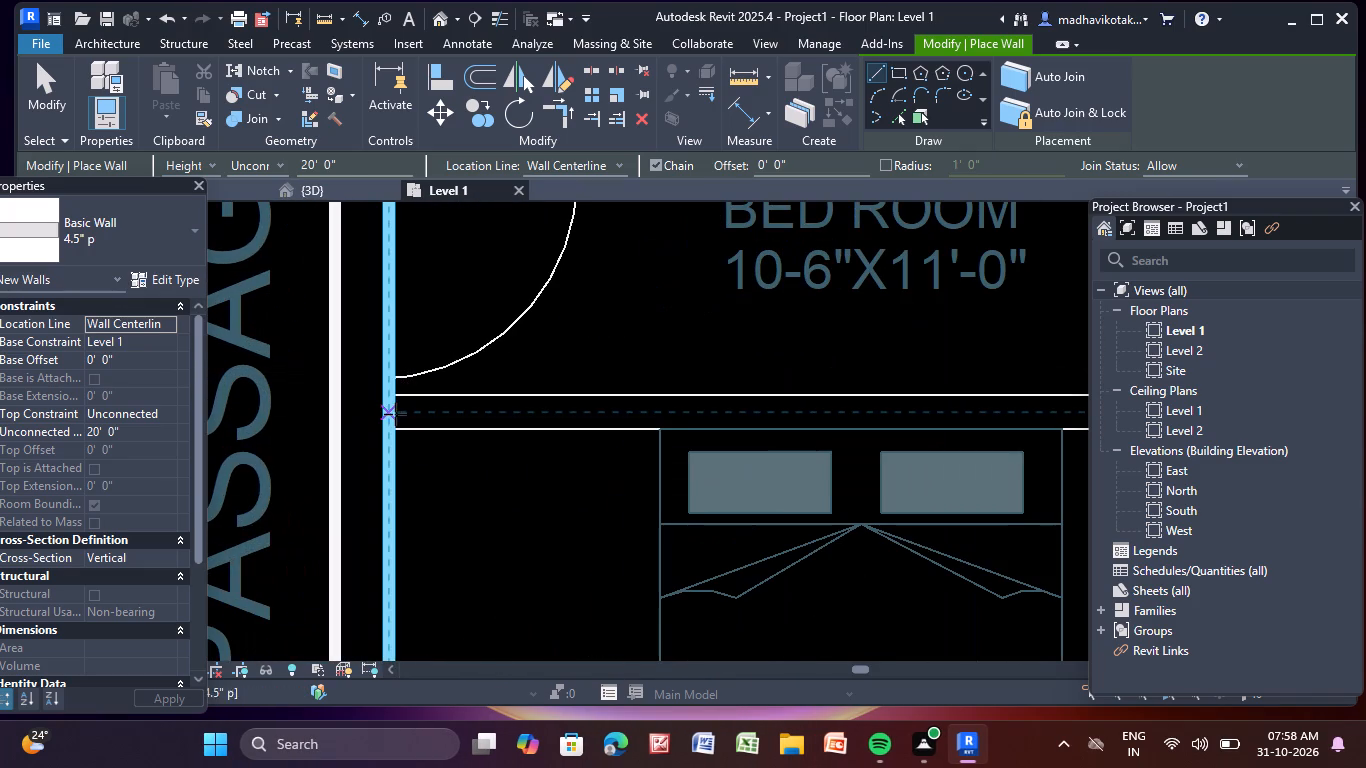
click(385, 411)
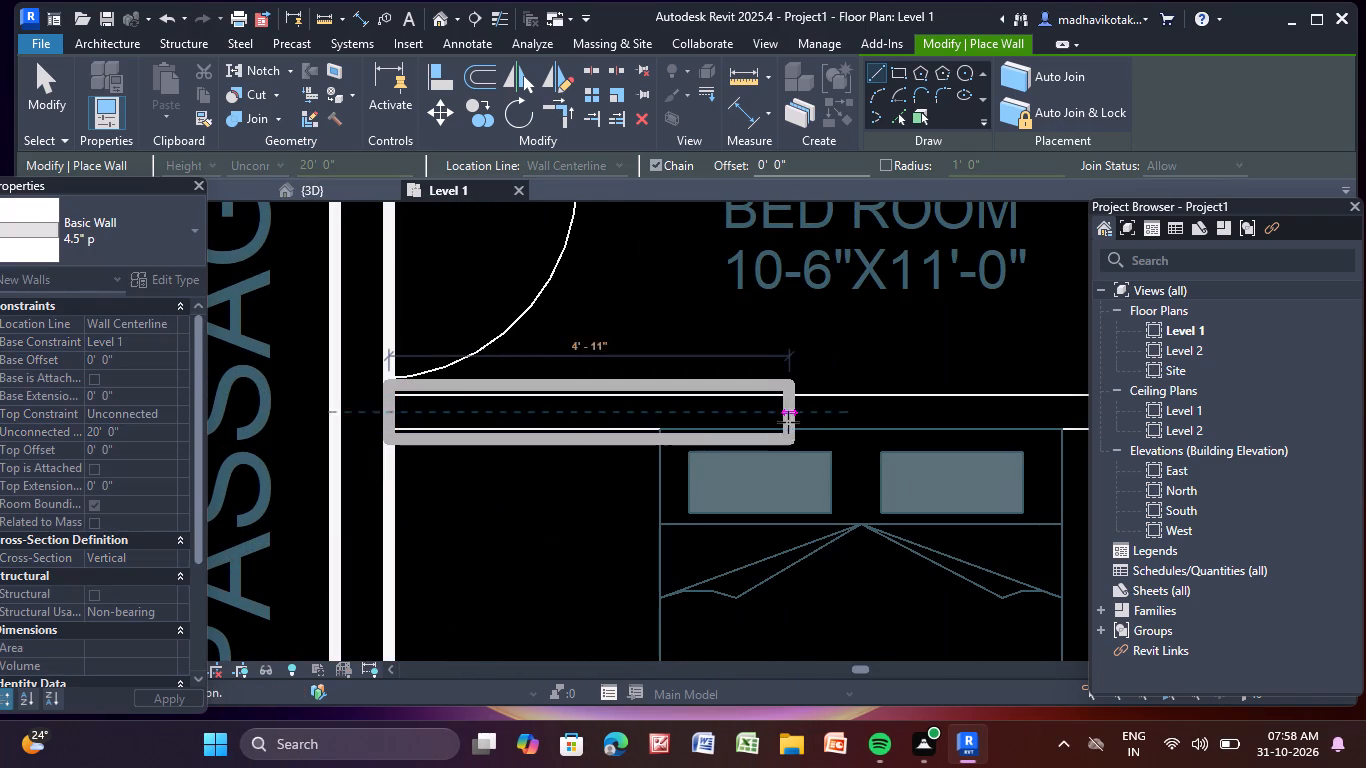
scroll(876, 415, down, 4)
middle_drag(846, 425, 577, 429)
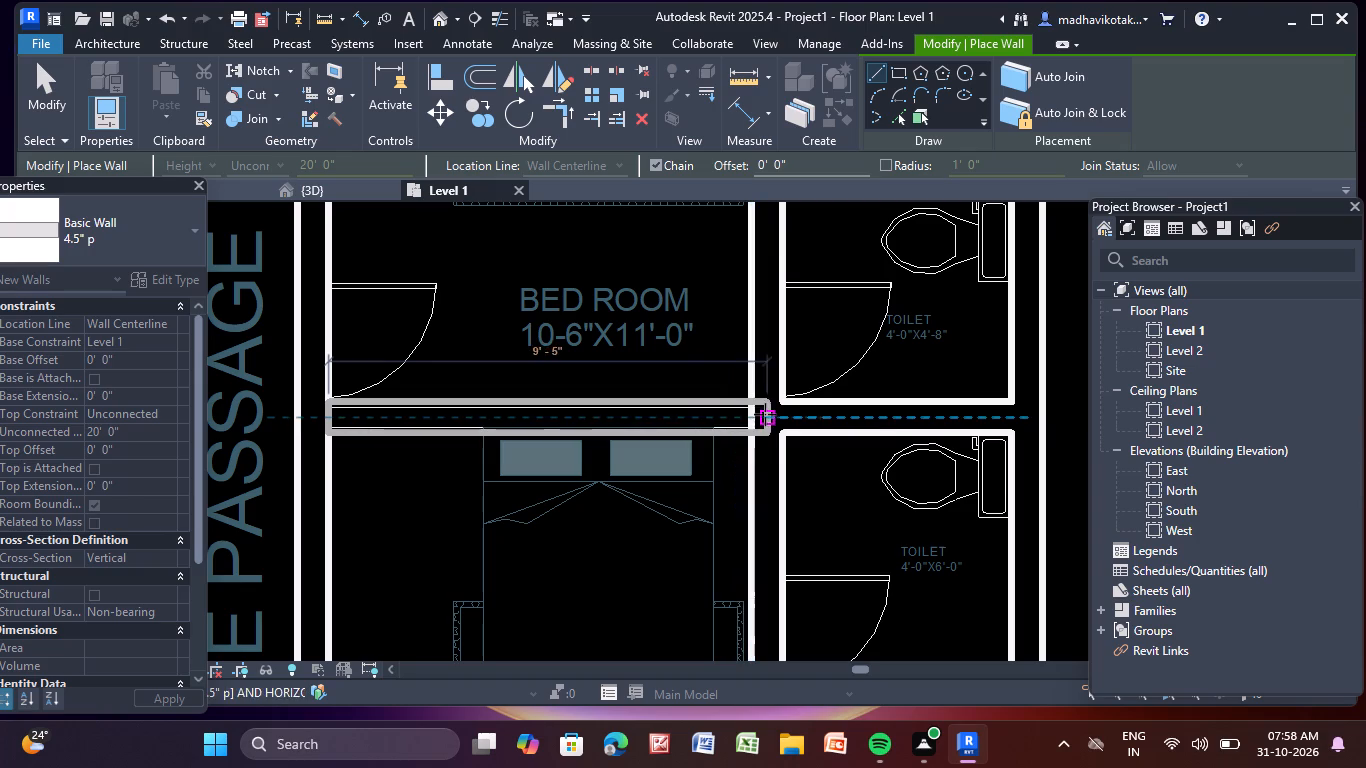
click(752, 418)
scroll(751, 417, down, 1)
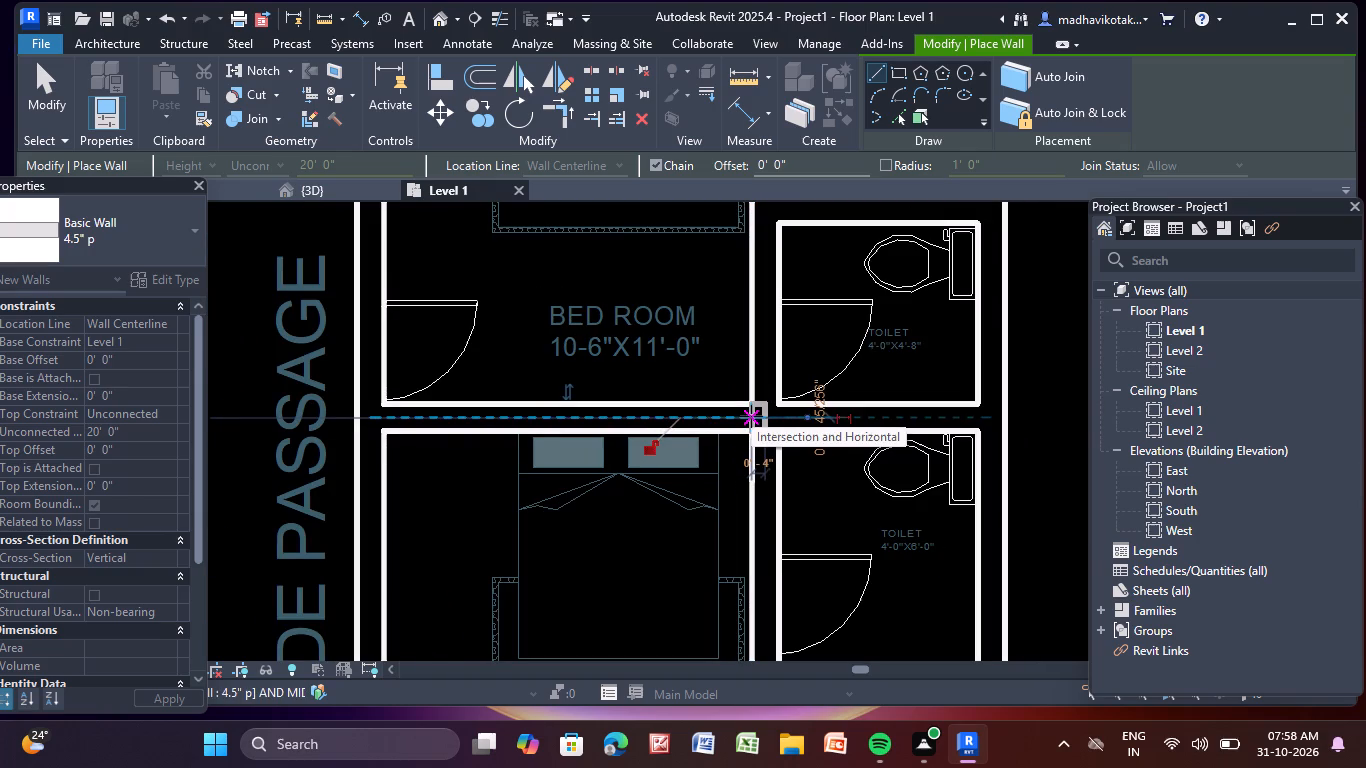
key(Escape)
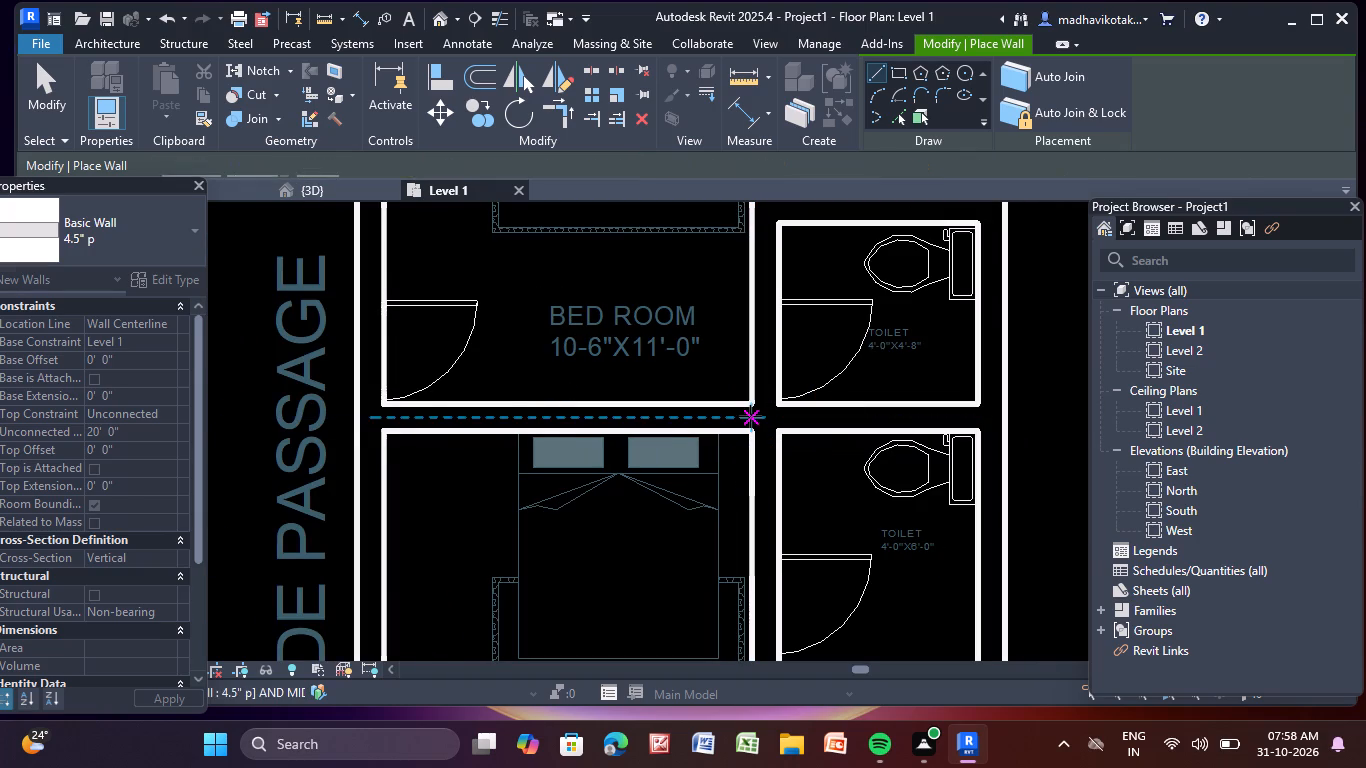
Draw a 4.5" p partition about 9' long between the second and third right bedrooms, from the passage wall to the bedroom-toilet wall.
scroll(739, 421, down, 4)
middle_drag(675, 475, 559, 85)
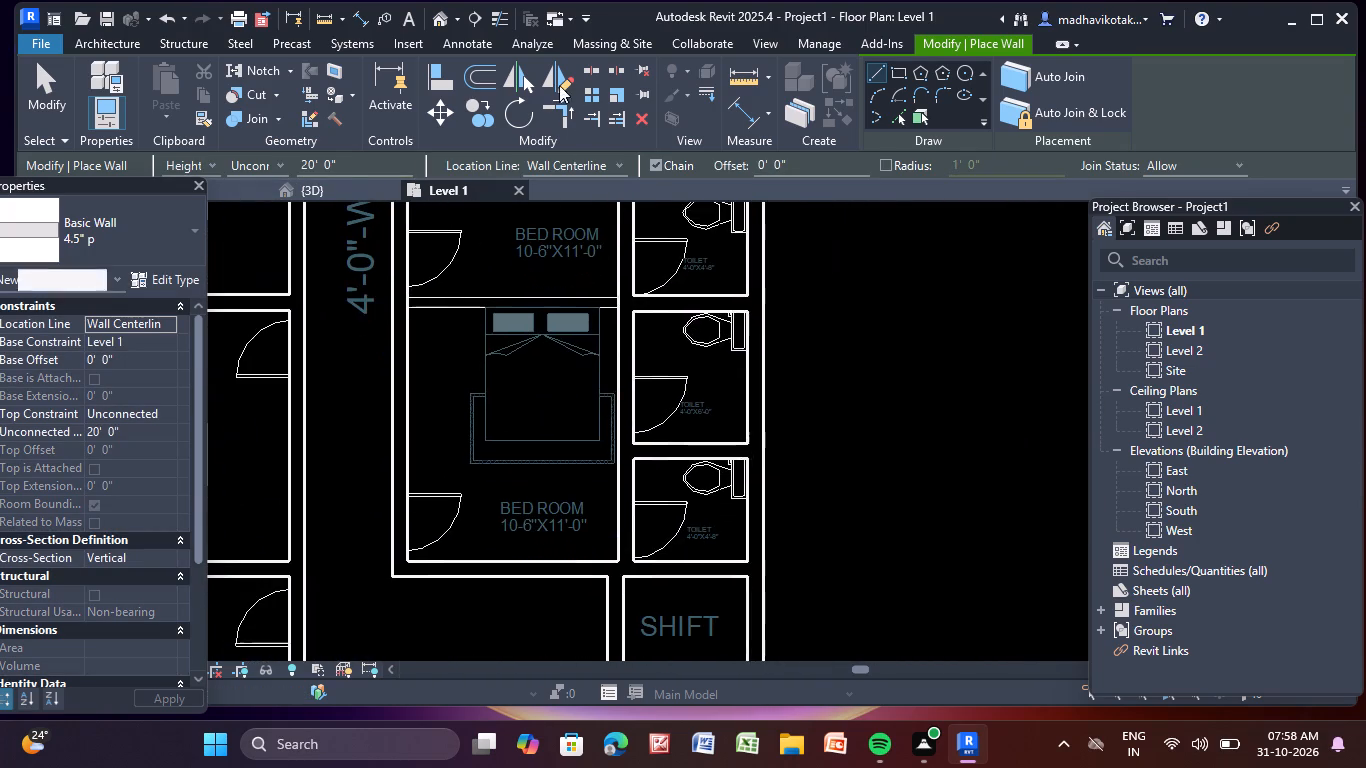
scroll(403, 281, up, 8)
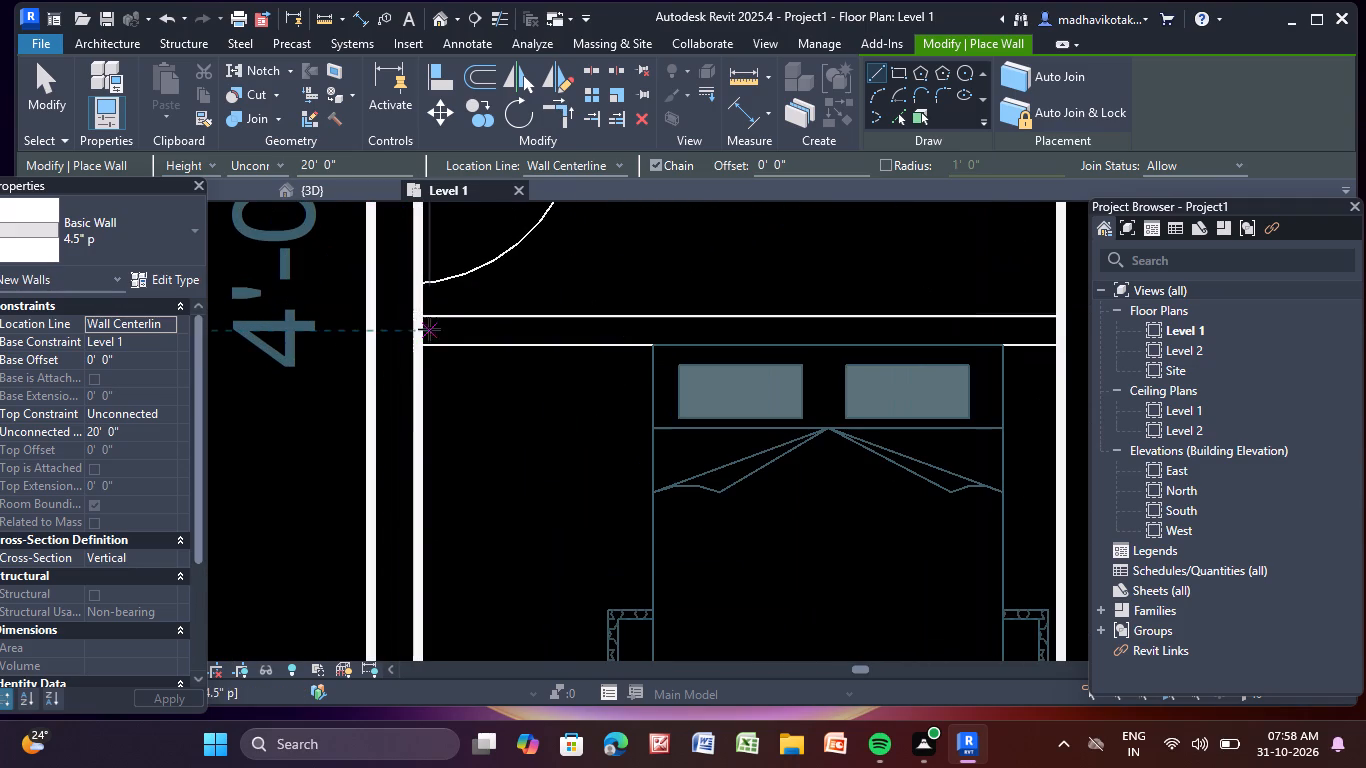
click(417, 331)
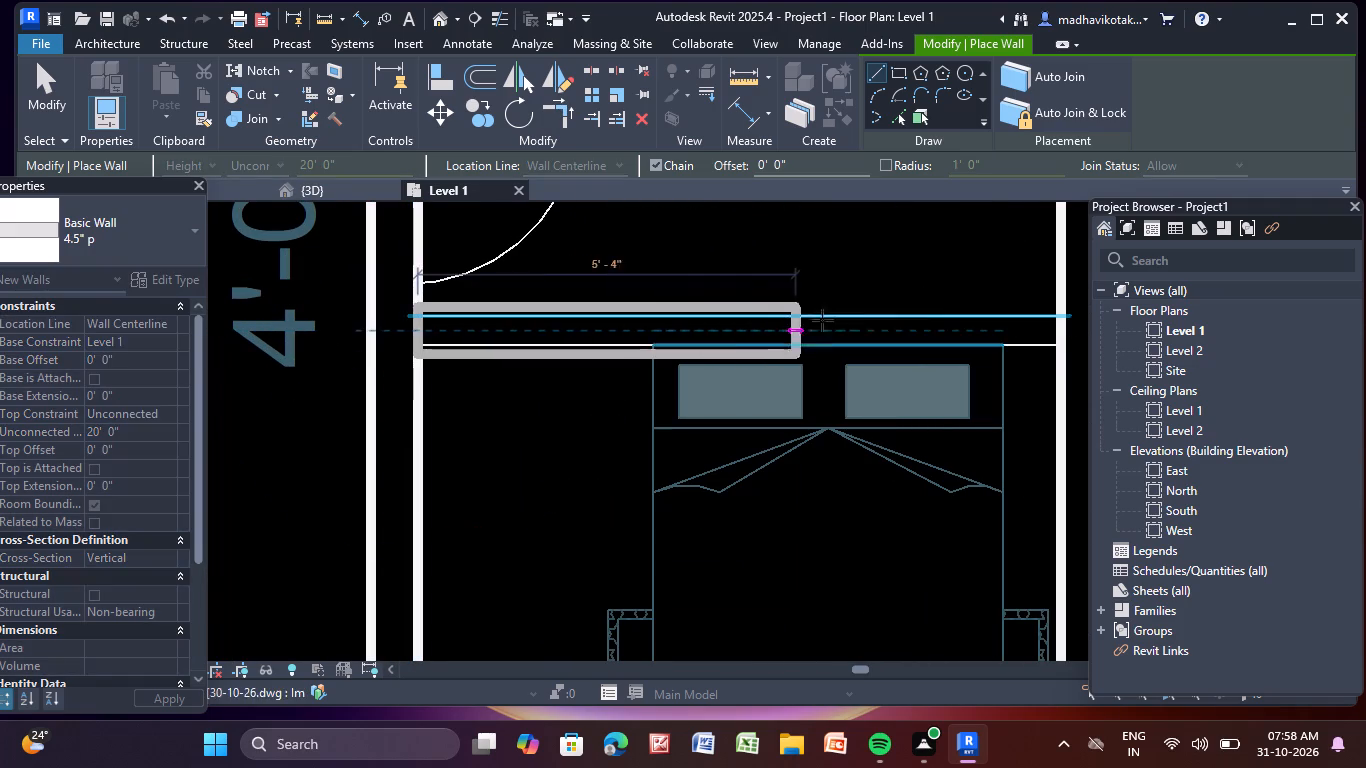
middle_drag(1034, 327, 859, 341)
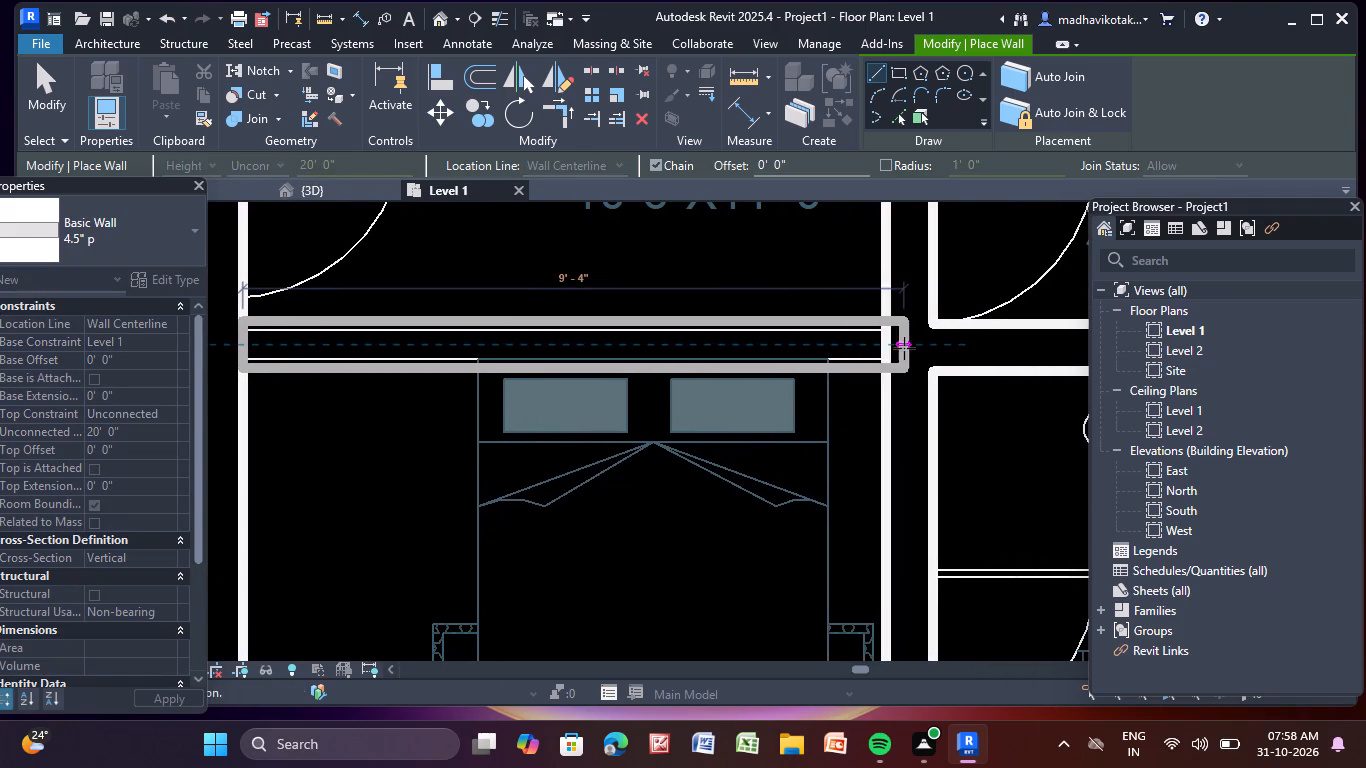
click(888, 346)
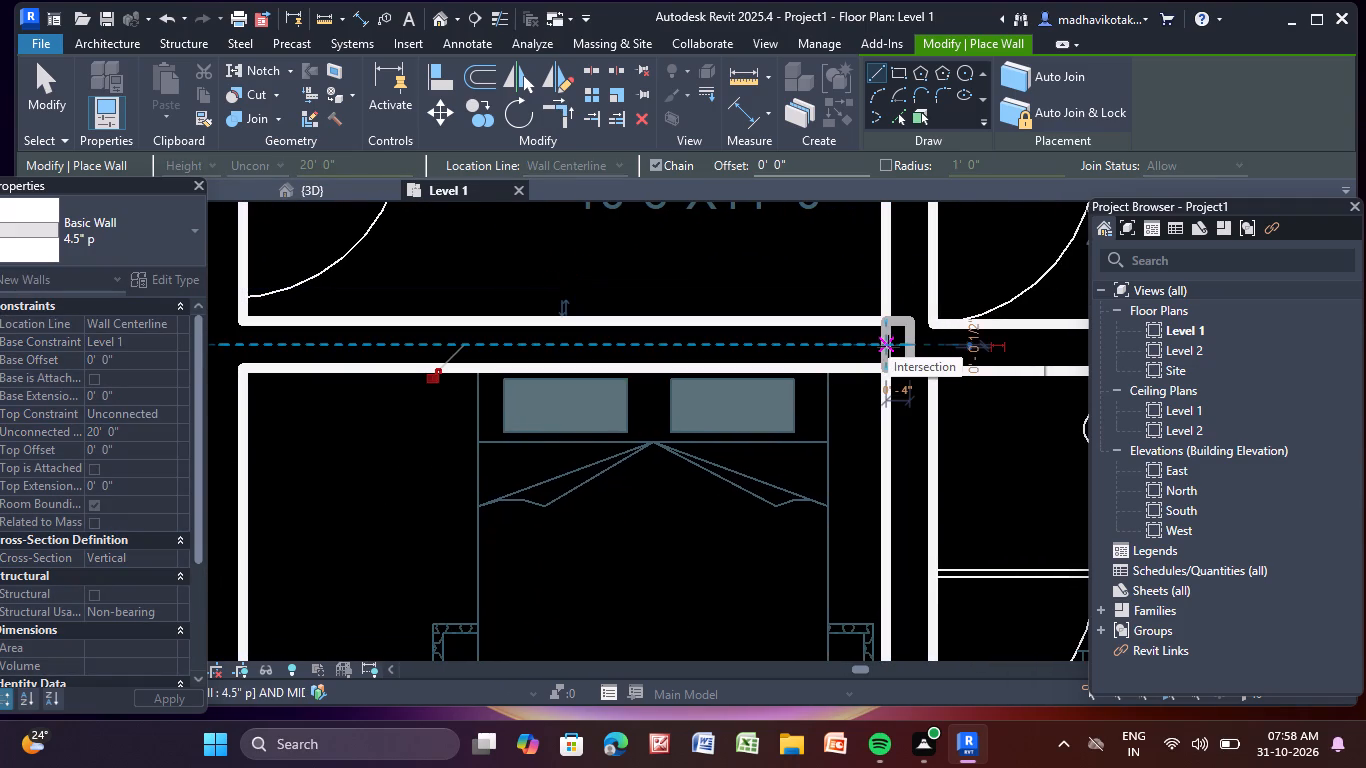
key(Escape)
Examine the Level 1 bedrooms, toilets and passage for missing partitions, and end wall placement.
scroll(882, 349, down, 6)
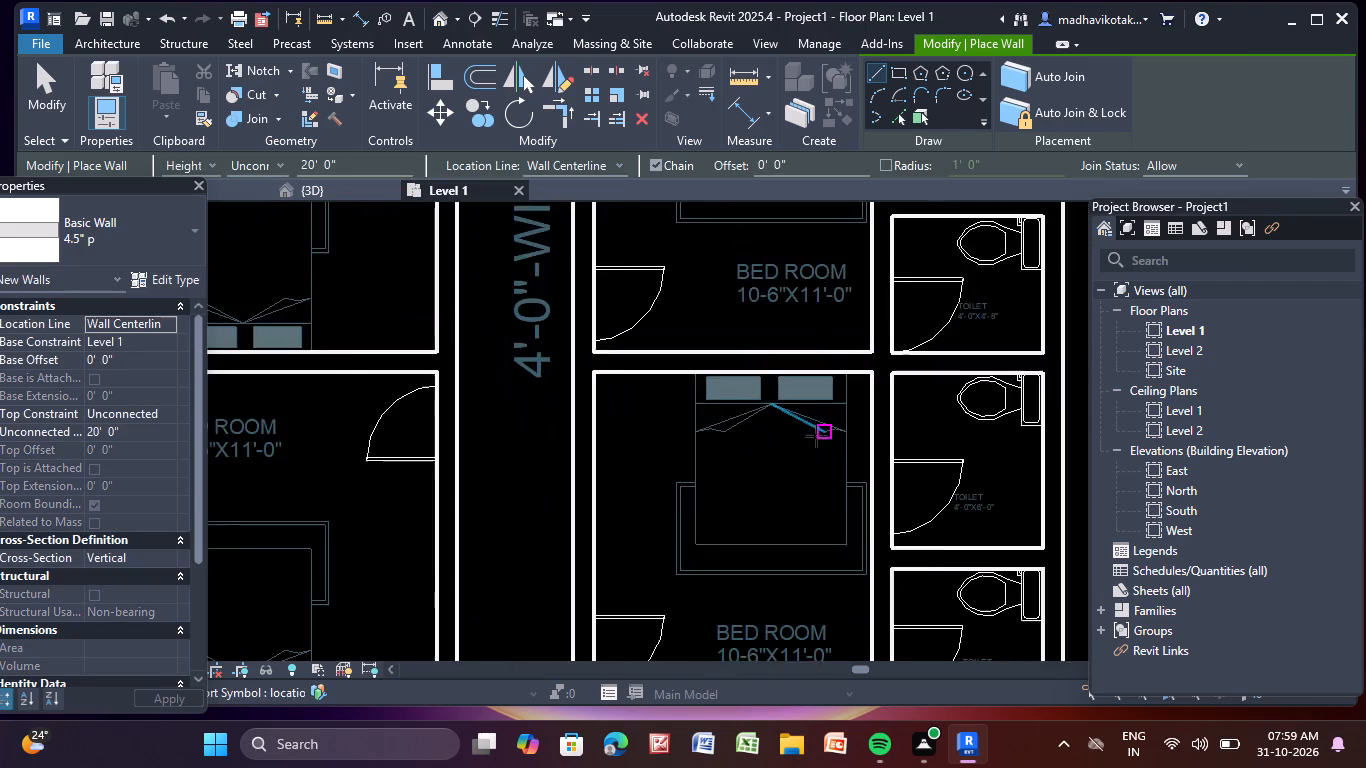
scroll(816, 436, down, 1)
middle_drag(771, 493, 695, 198)
scroll(615, 378, down, 6)
middle_drag(669, 347, 690, 621)
middle_drag(663, 309, 533, 329)
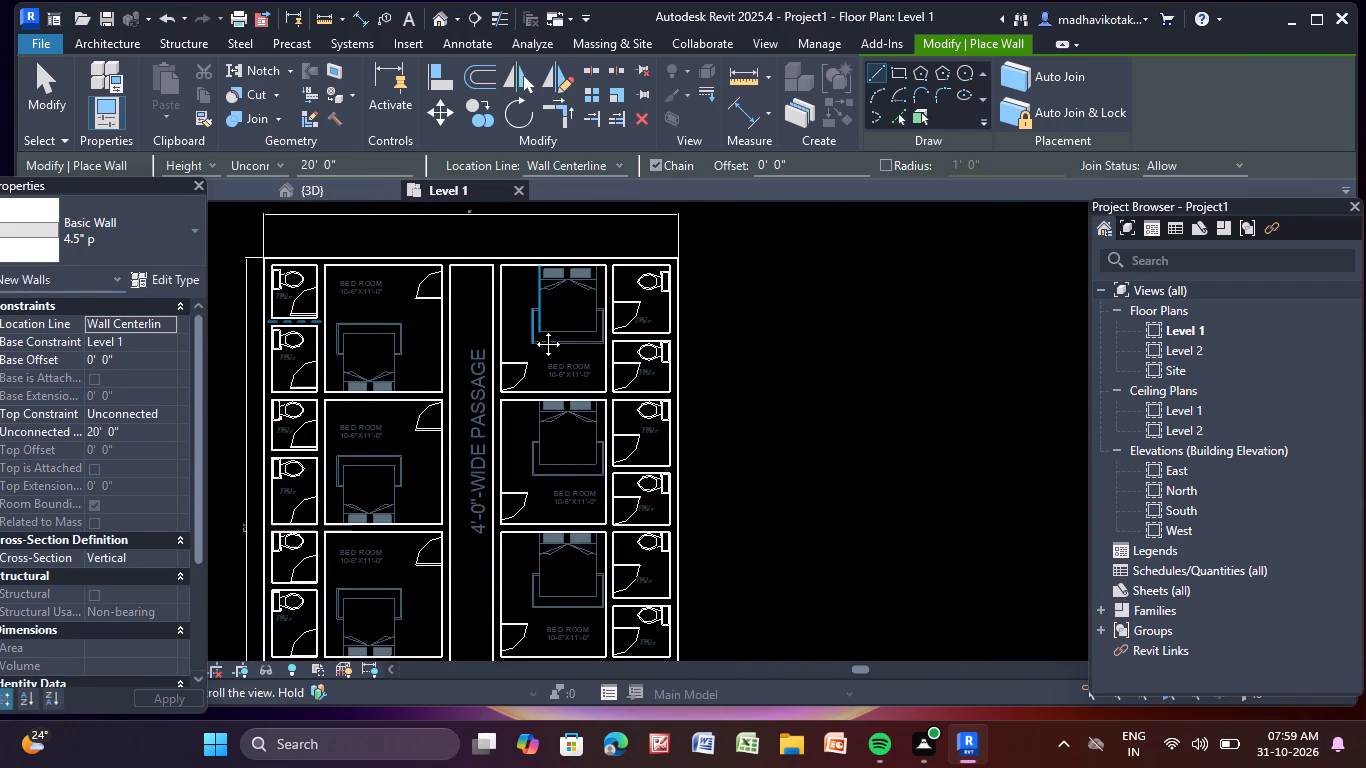
middle_drag(533, 329, 533, 328)
scroll(533, 328, up, 13)
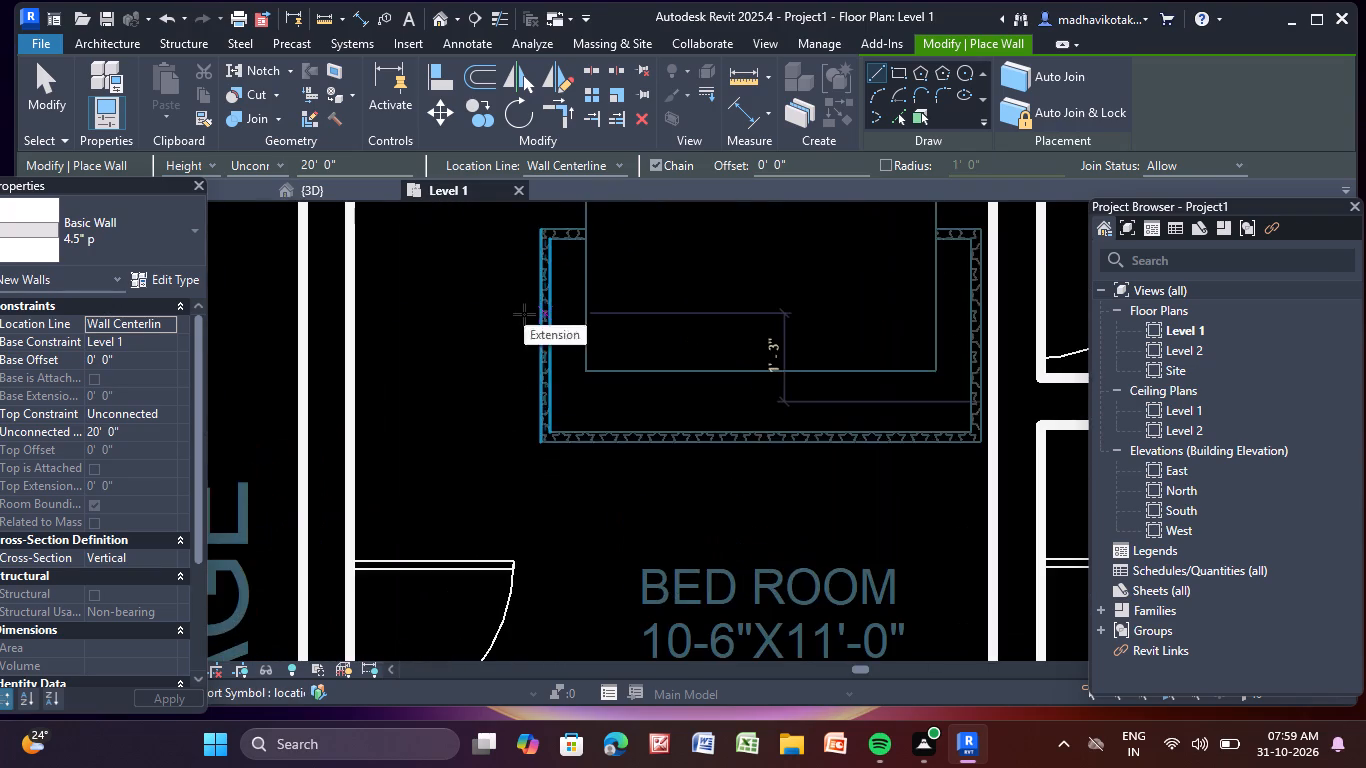
scroll(518, 318, down, 12)
middle_drag(498, 354, 625, 283)
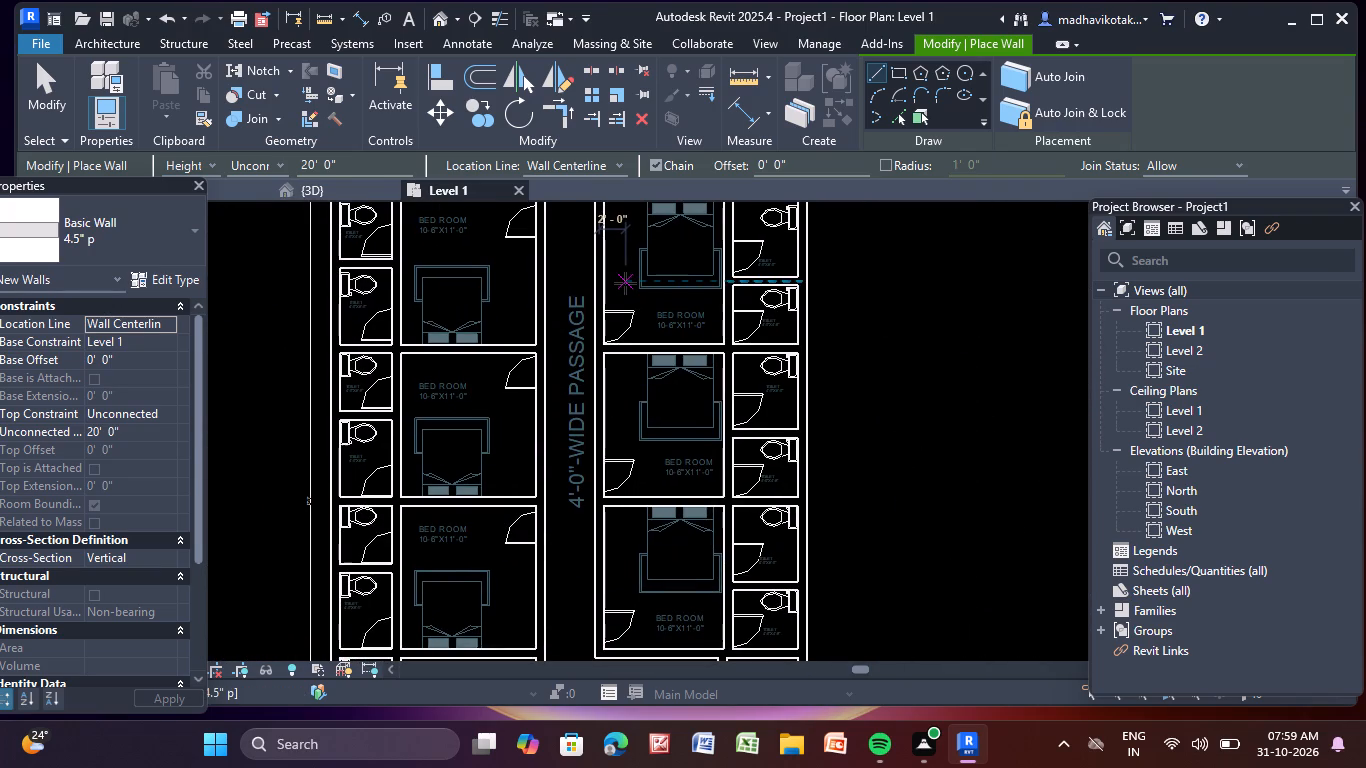
key(Escape)
key(Escape)
key(Escape)
key(Escape)
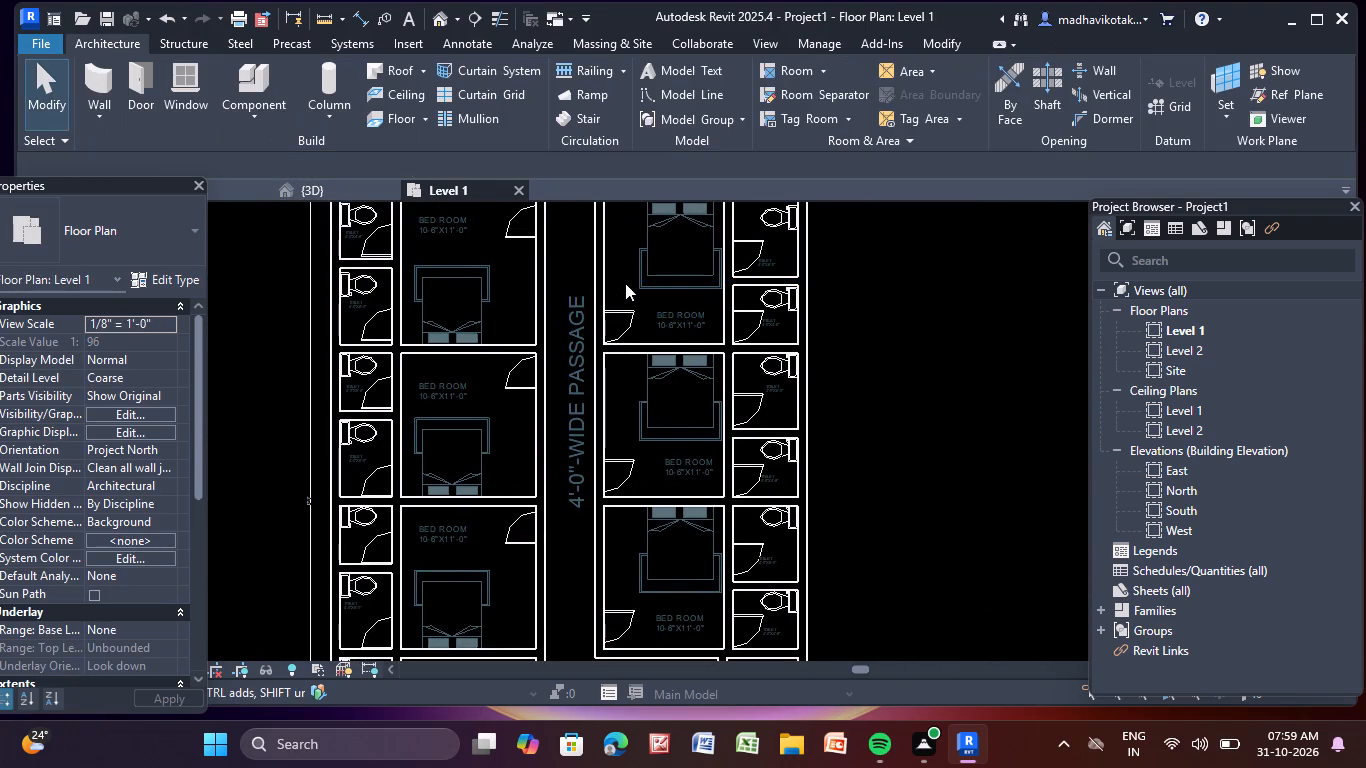
scroll(622, 288, down, 6)
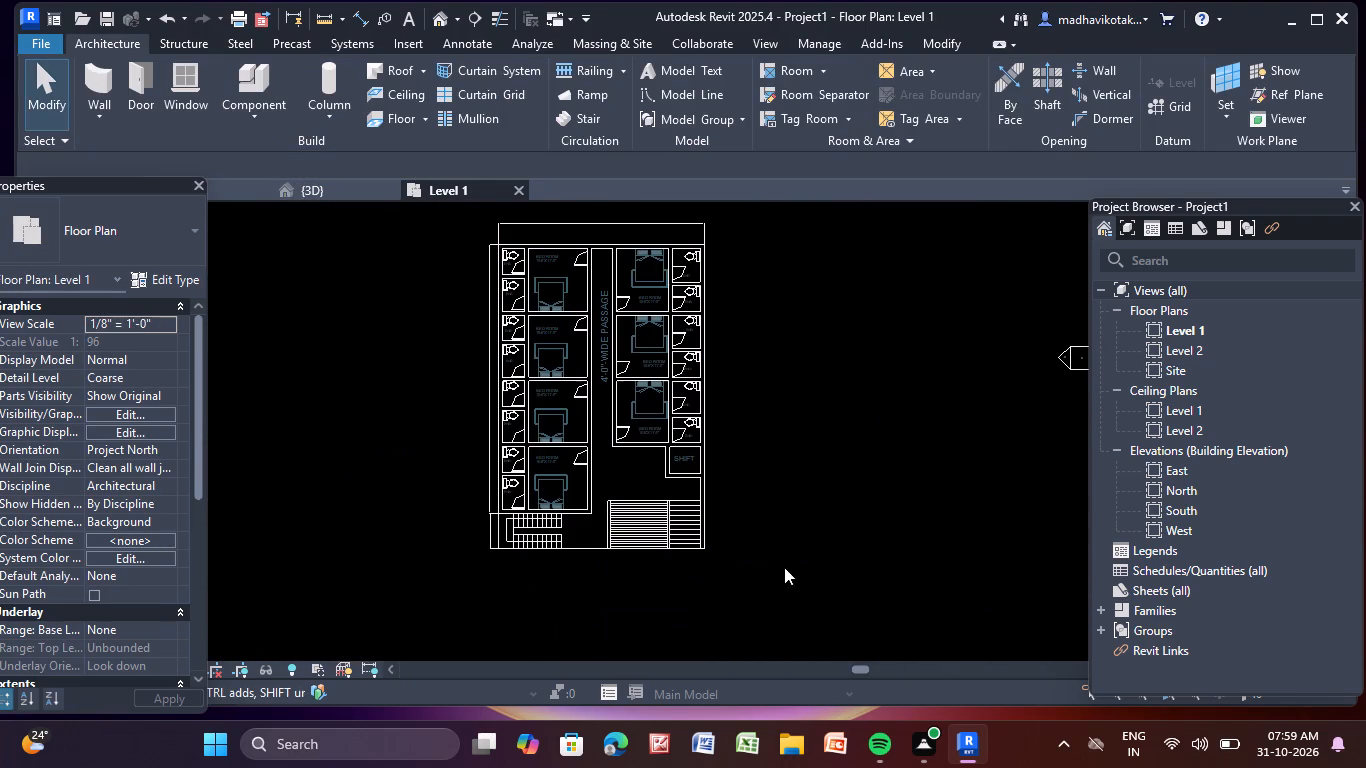
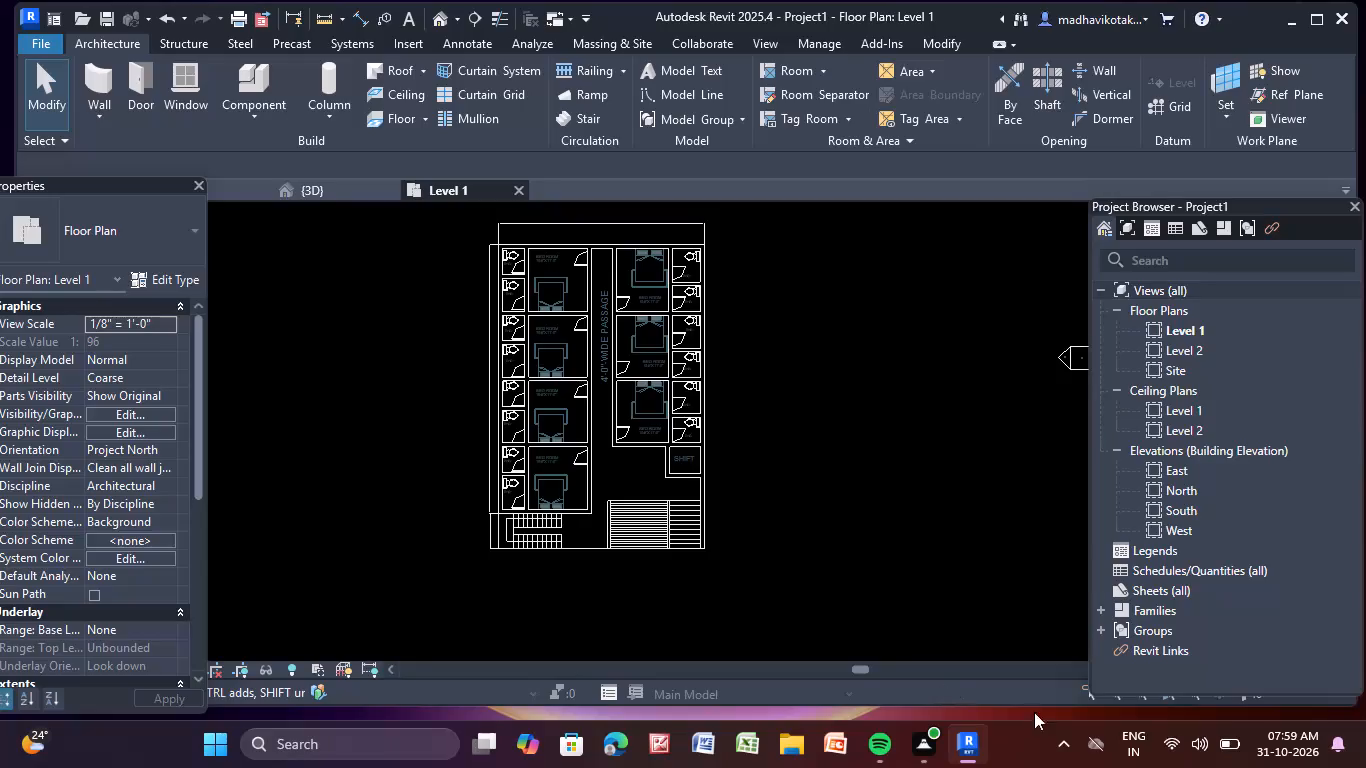
Start a sketched stair run at the dog-legged staircase and draw its outer boundary: about 10'-11" along the bedroom wall, 6'-0 1/2" across, 10'-11" along the outer wall.
scroll(616, 528, up, 9)
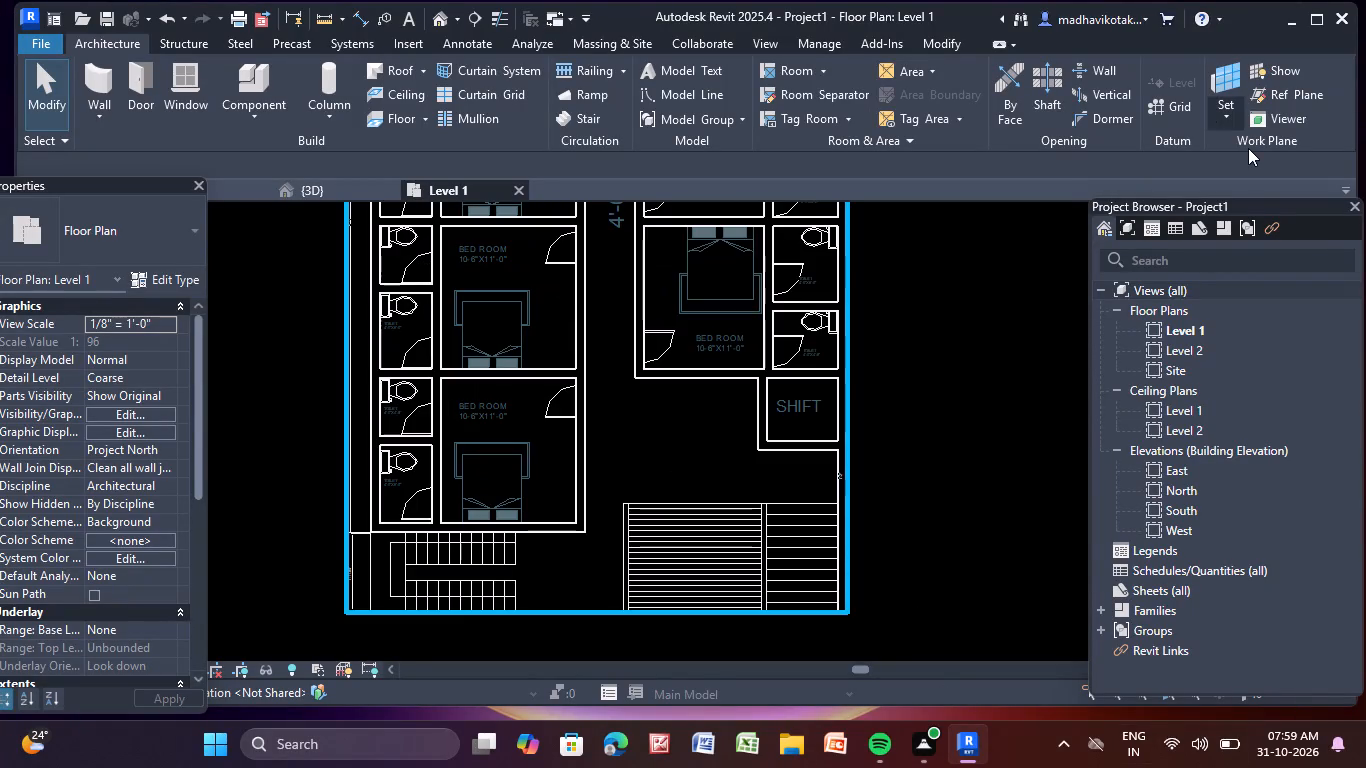
scroll(622, 534, up, 6)
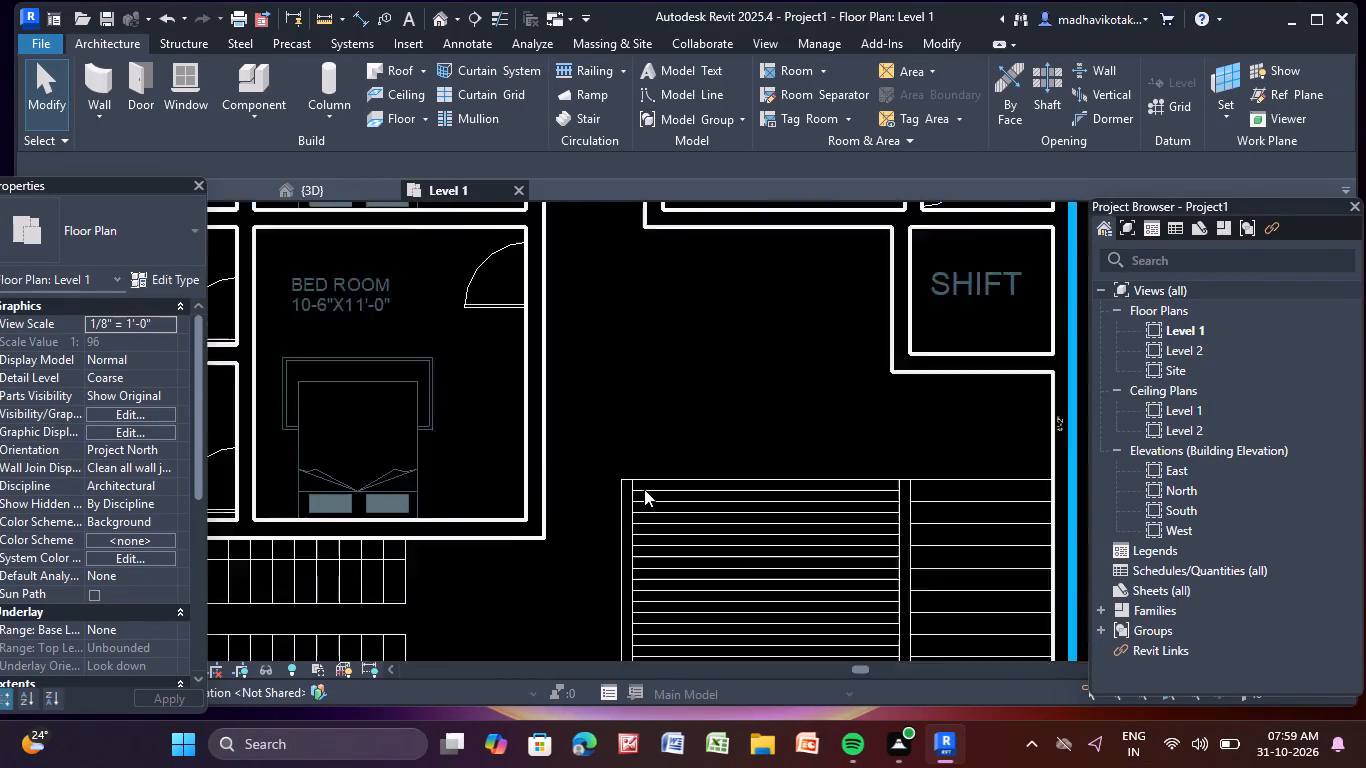
scroll(644, 489, up, 3)
scroll(619, 473, down, 8)
middle_drag(403, 576, 662, 402)
scroll(643, 403, up, 2)
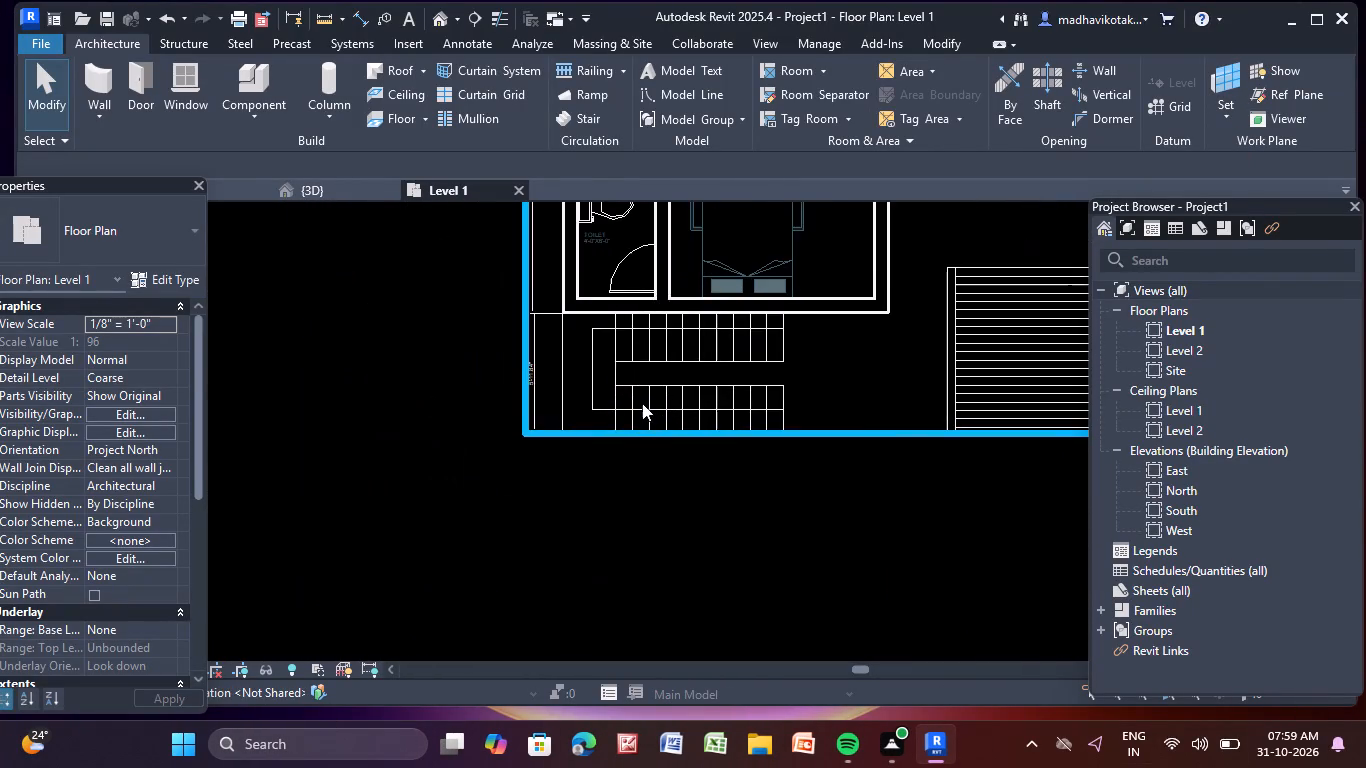
middle_drag(640, 403, 462, 473)
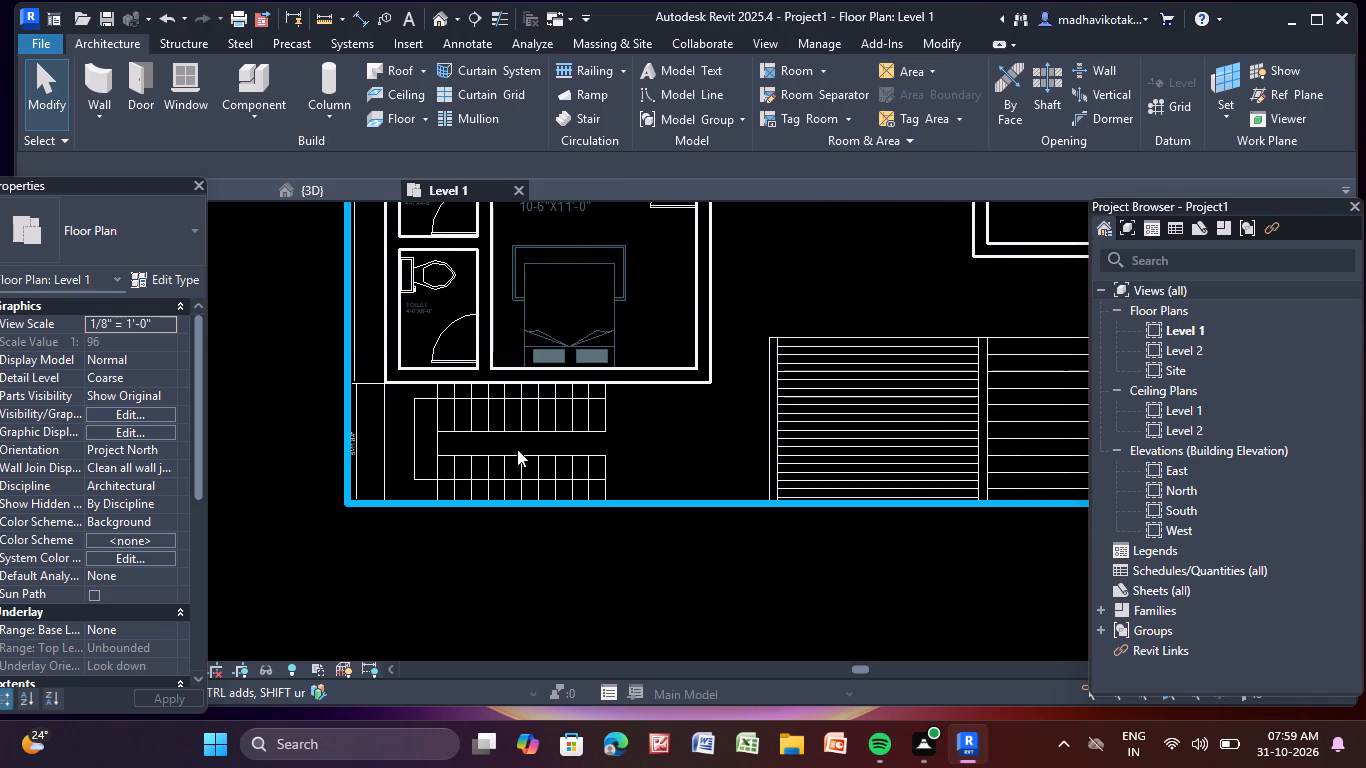
click(87, 42)
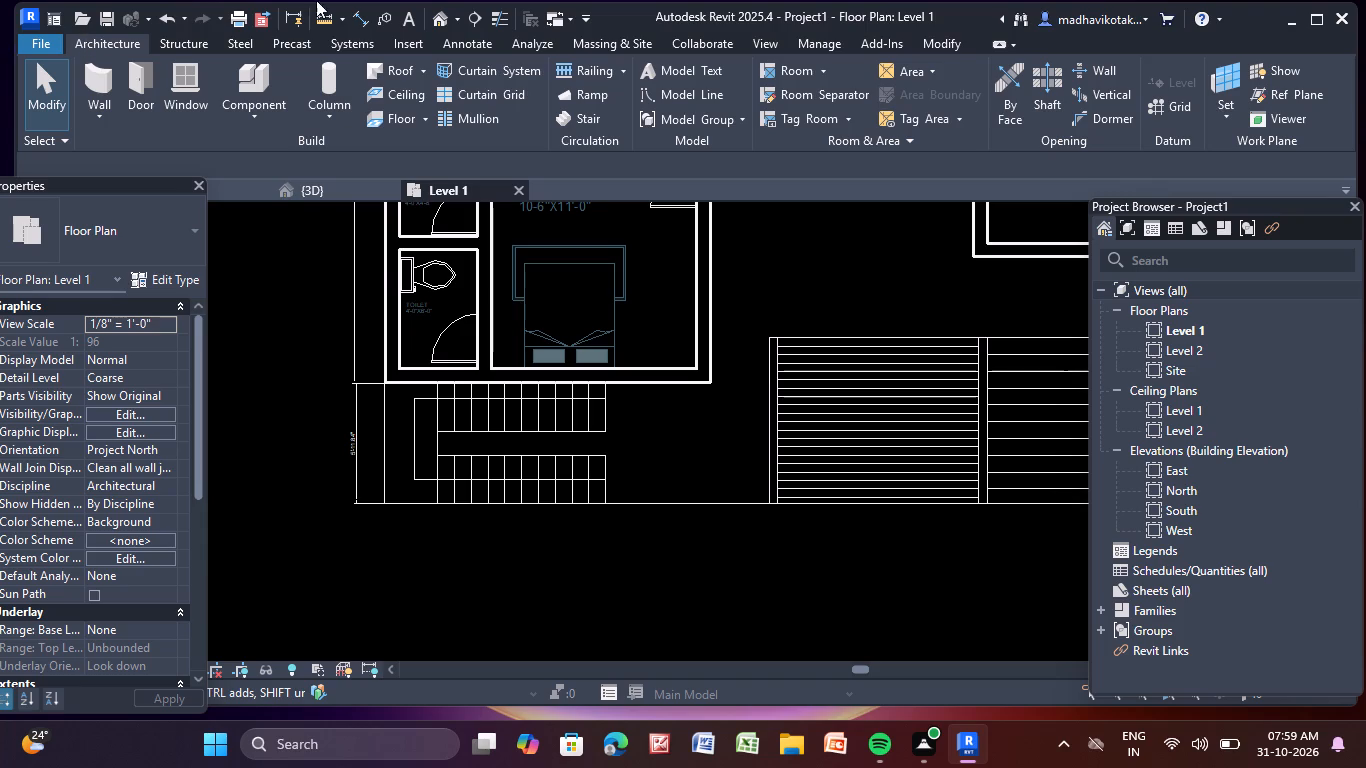
click(598, 120)
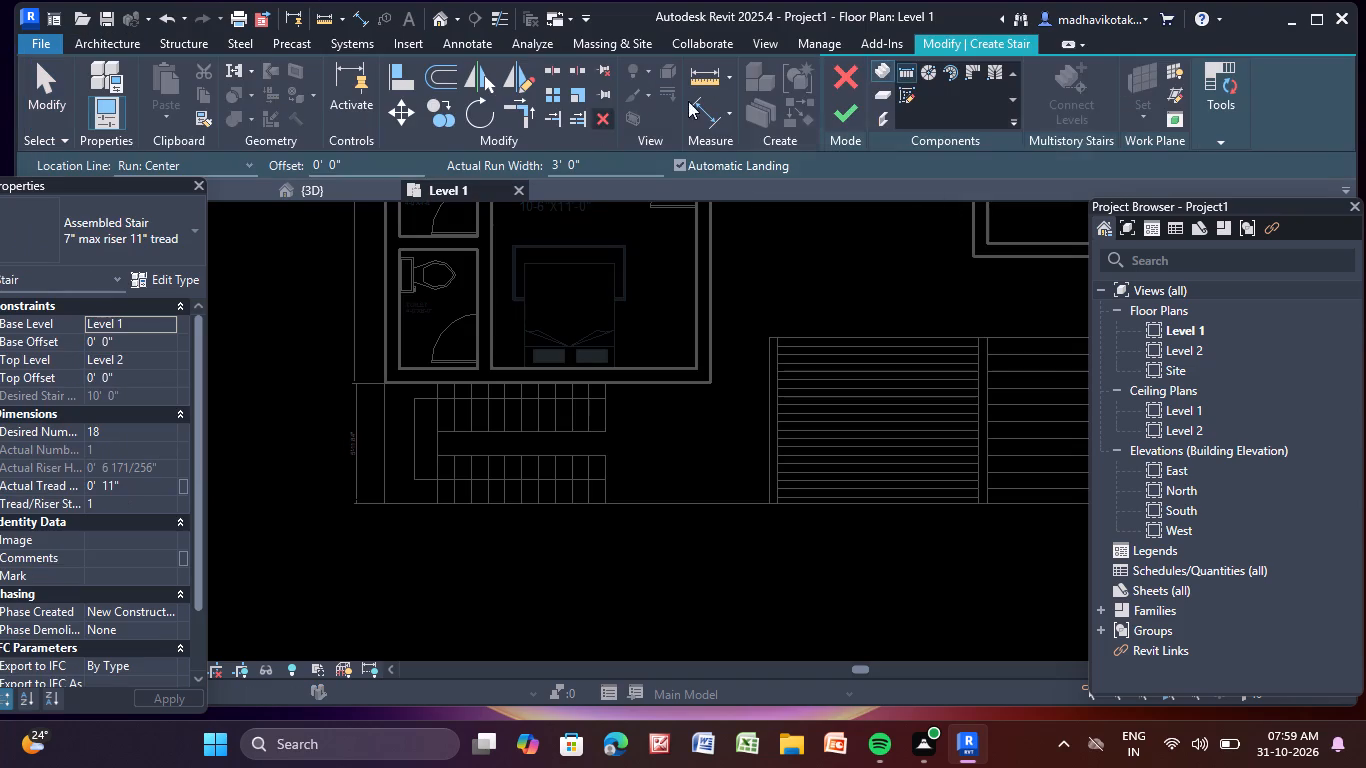
click(909, 98)
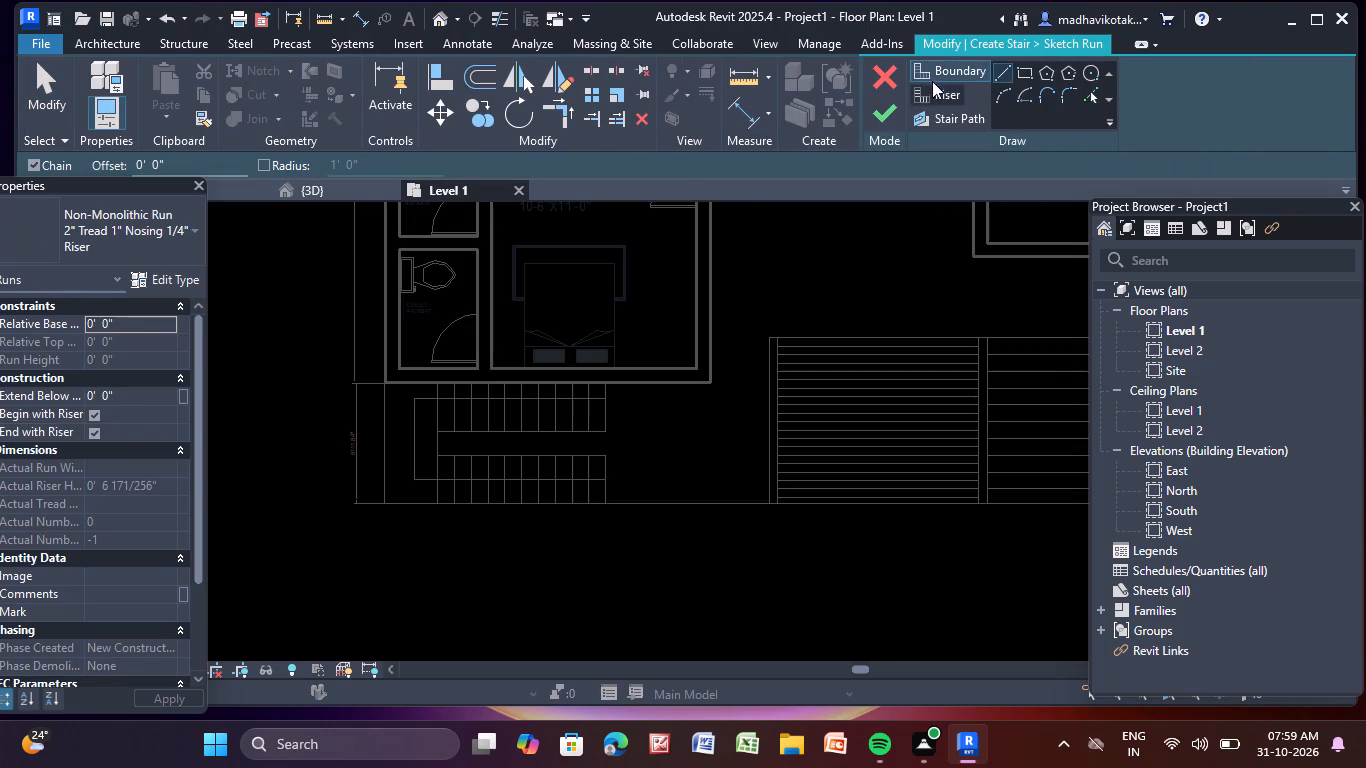
click(942, 73)
click(999, 76)
scroll(584, 389, up, 5)
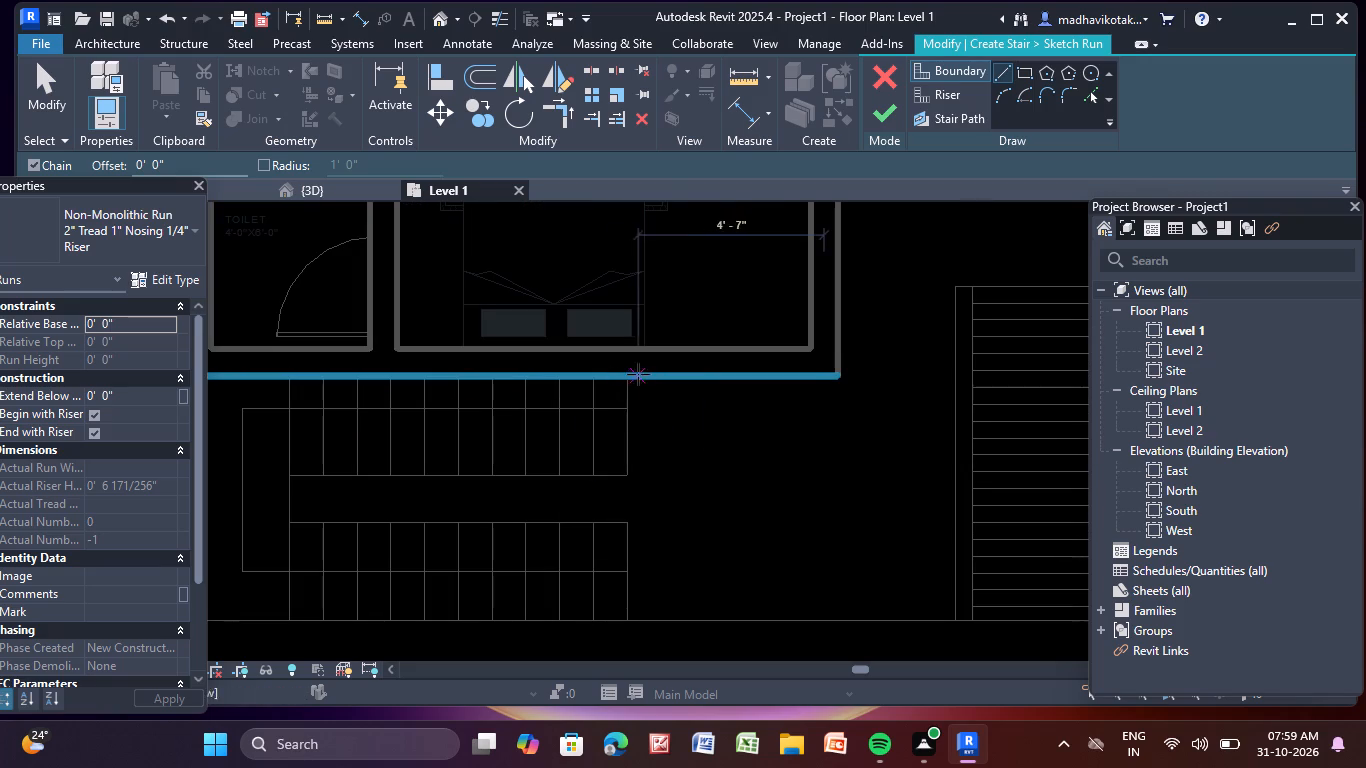
click(631, 376)
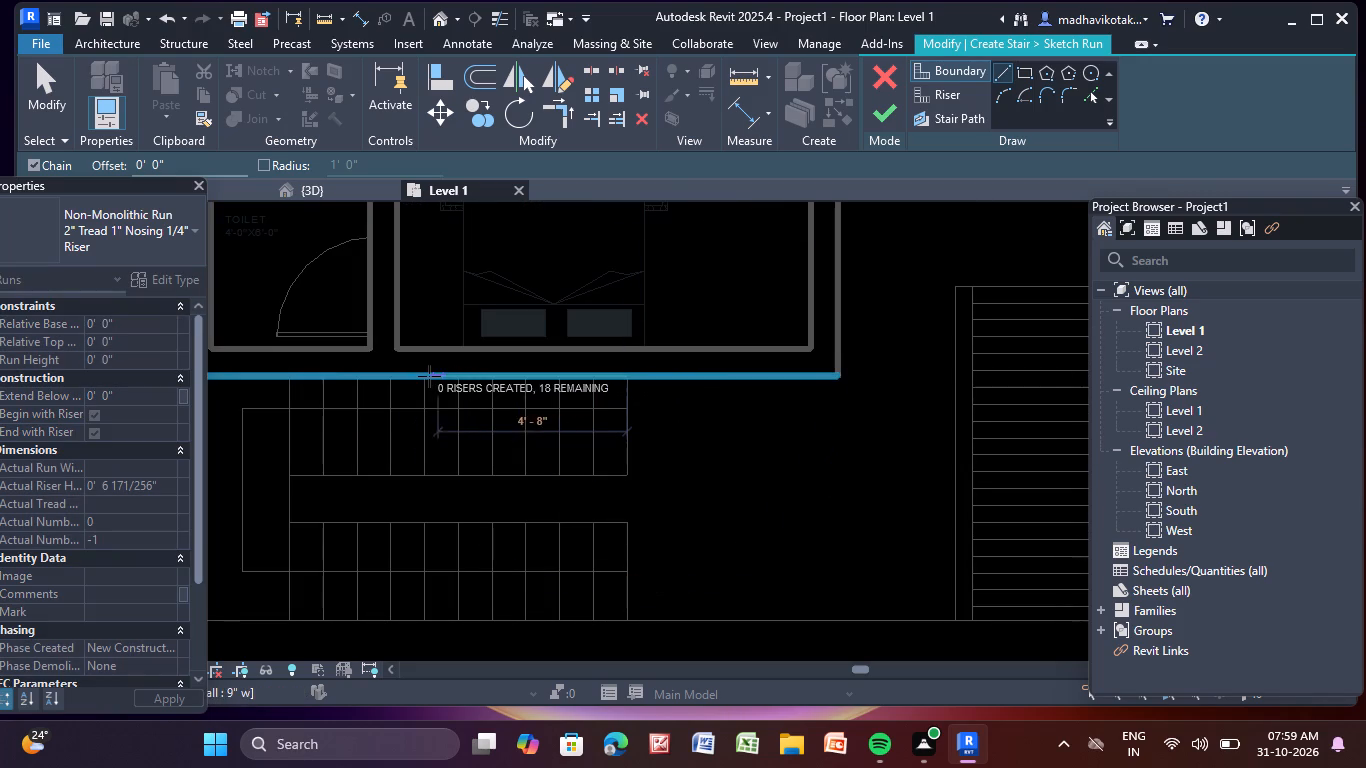
scroll(428, 376, down, 4)
middle_drag(428, 376, 577, 370)
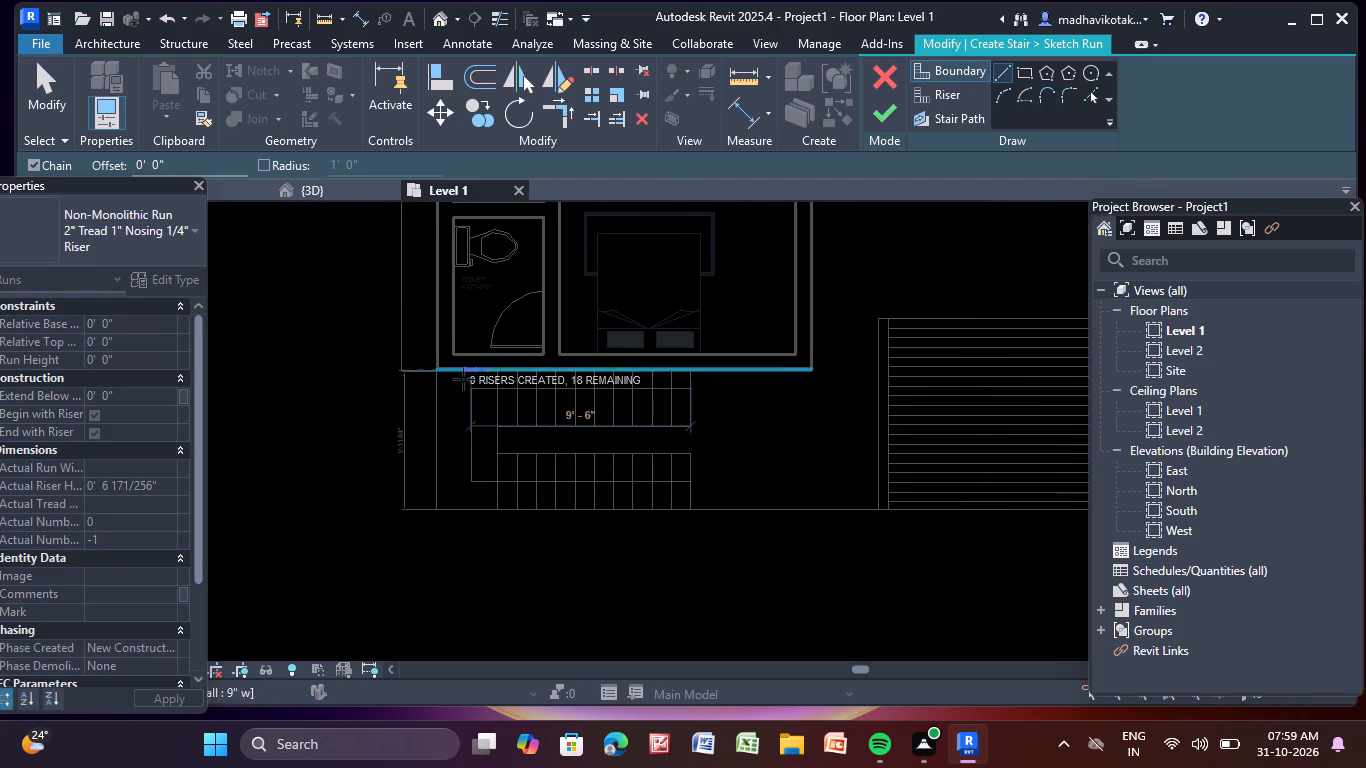
scroll(441, 376, up, 5)
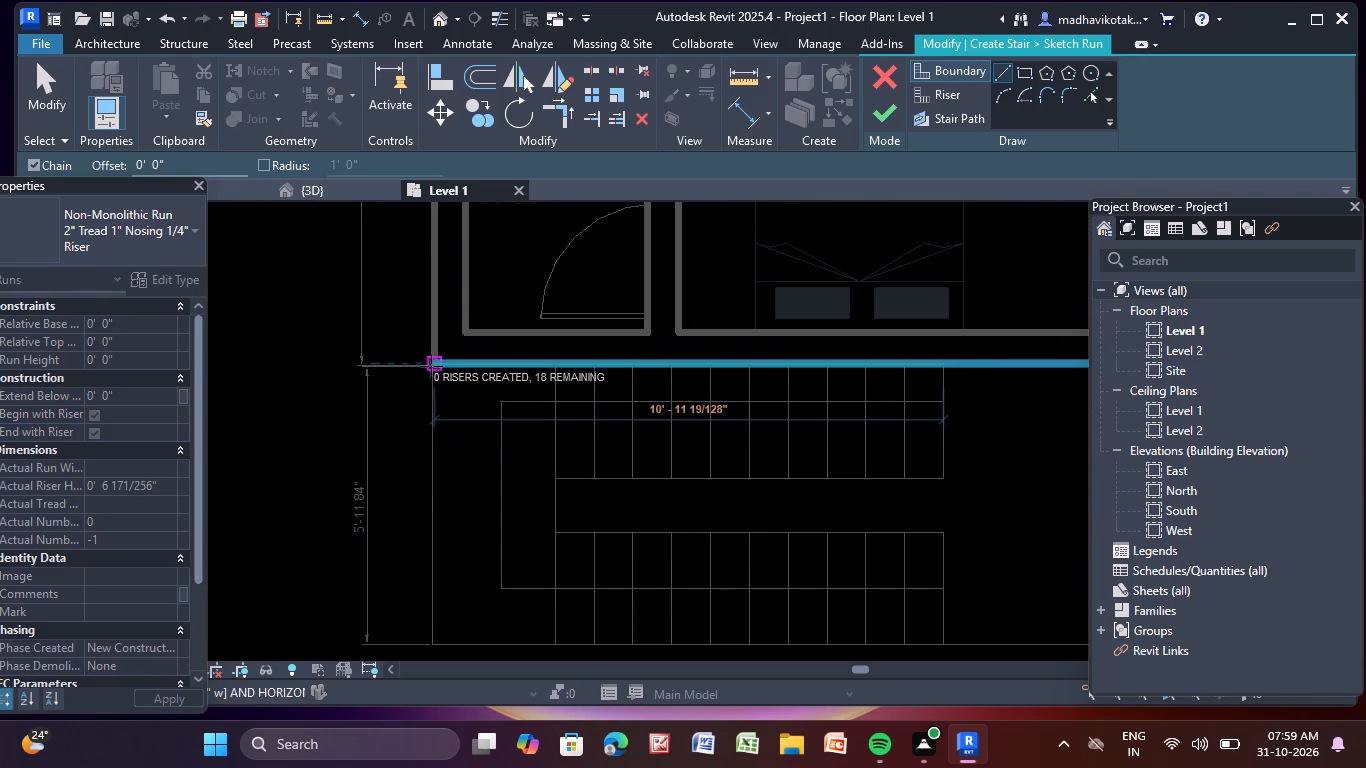
click(434, 359)
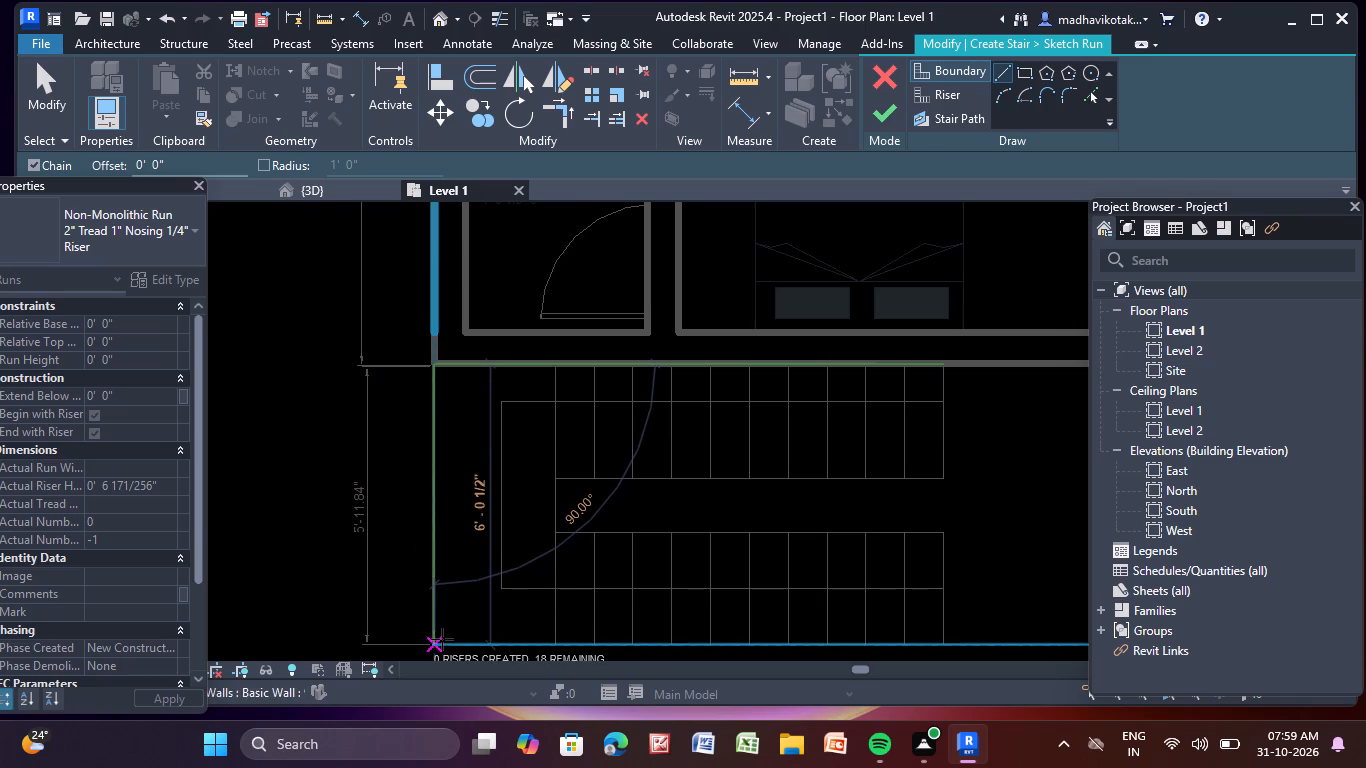
middle_drag(442, 637, 423, 488)
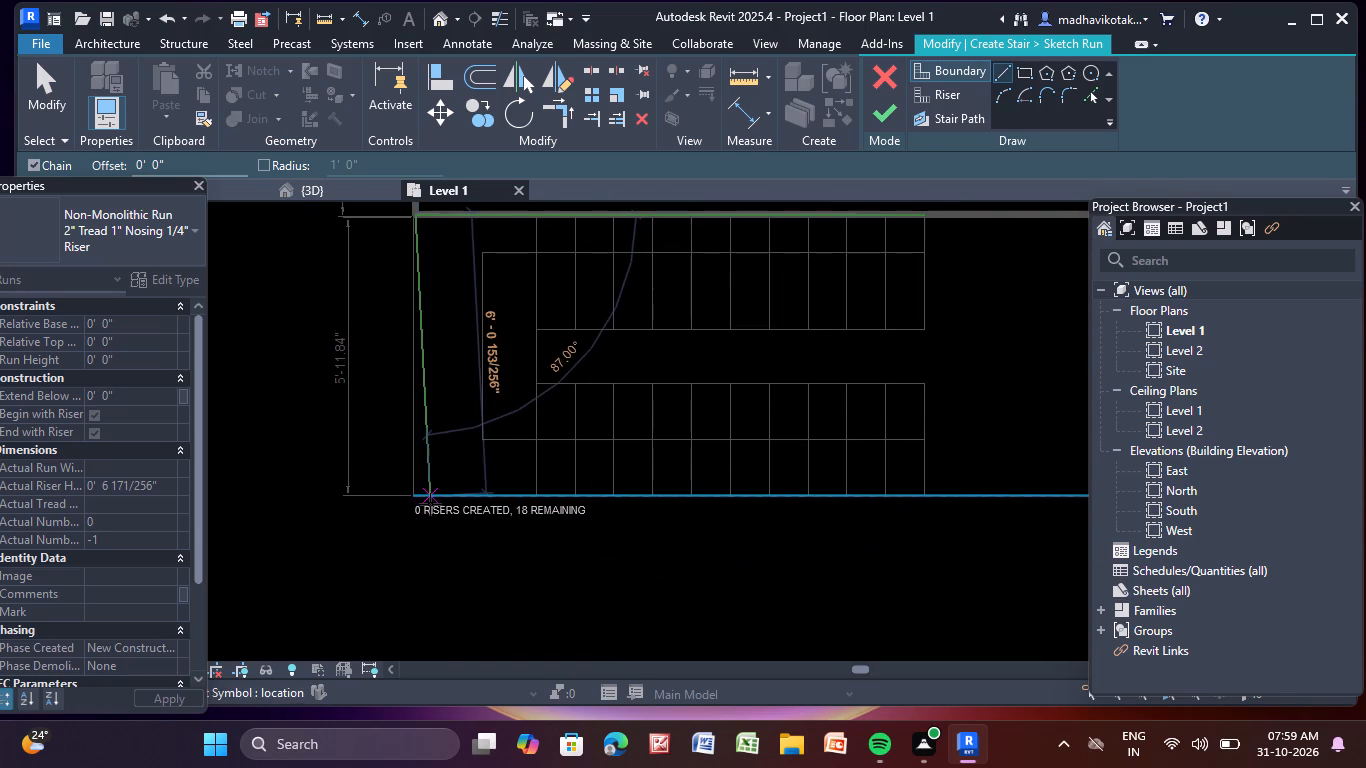
click(421, 500)
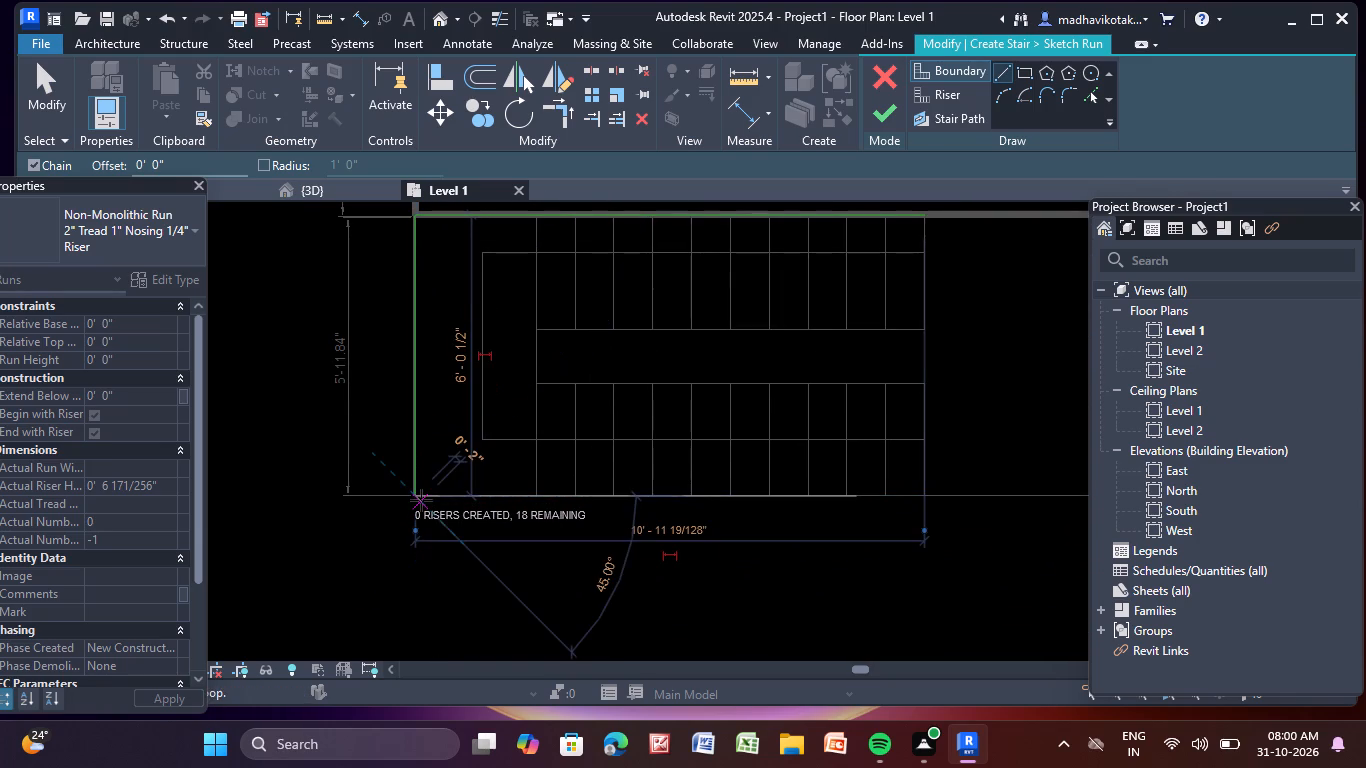
click(929, 497)
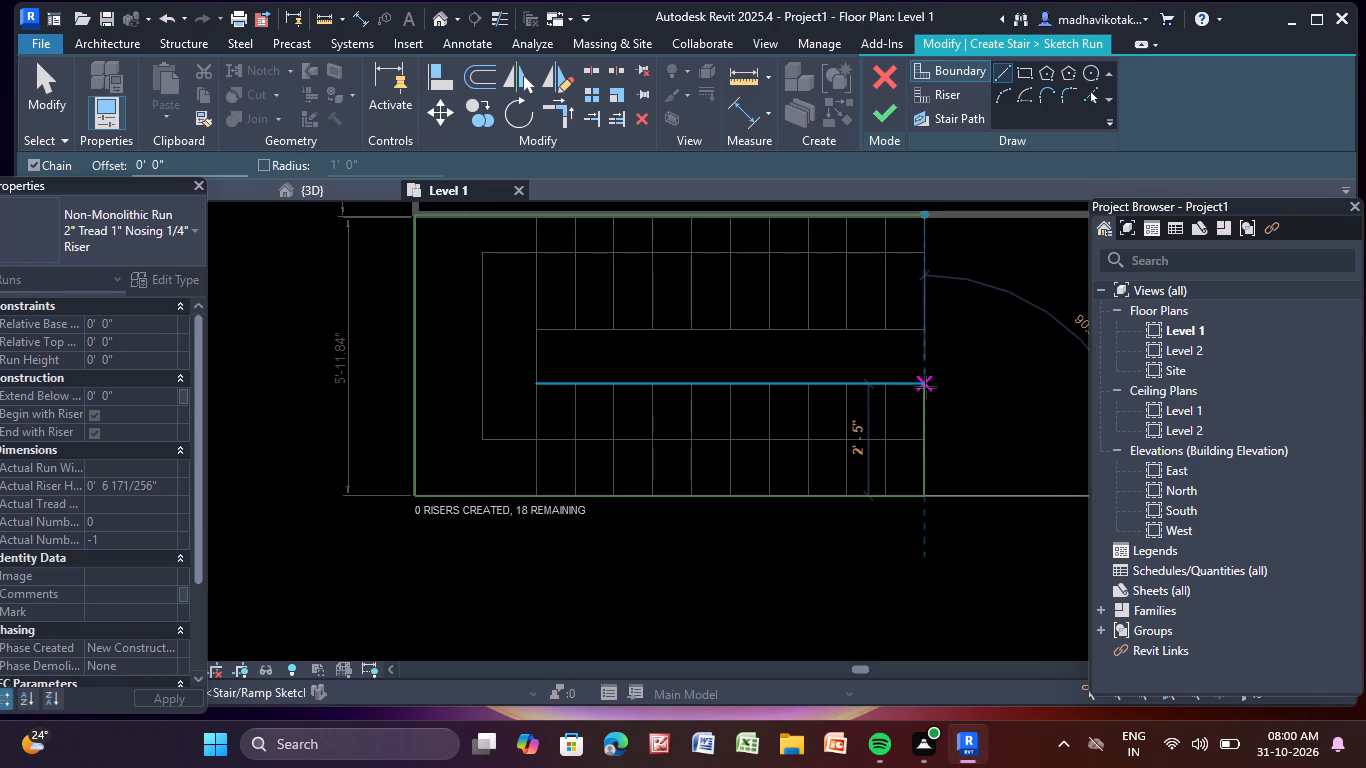
Continue the boundary around the stairwell with 2'-5" flight ends and 8'-4" inner edges, closing it at the bedroom wall.
click(925, 387)
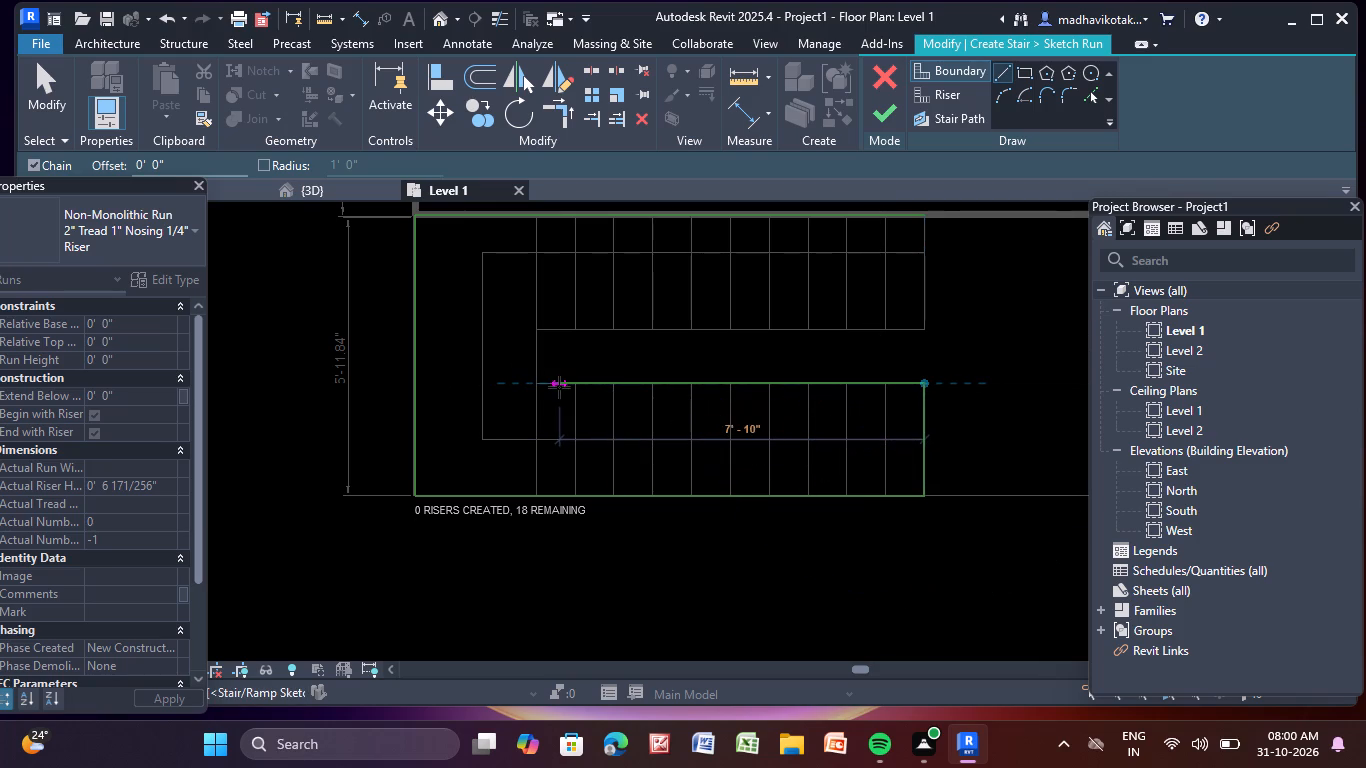
click(542, 386)
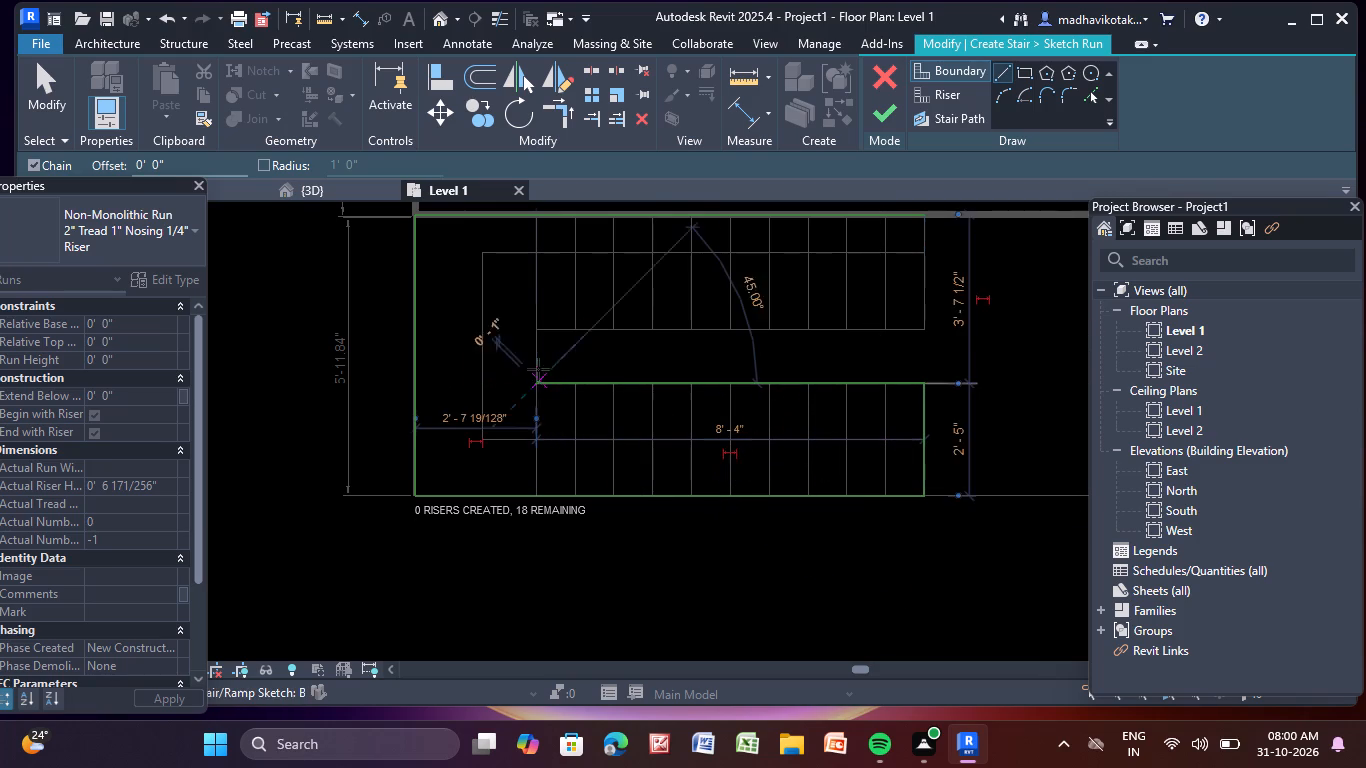
click(539, 333)
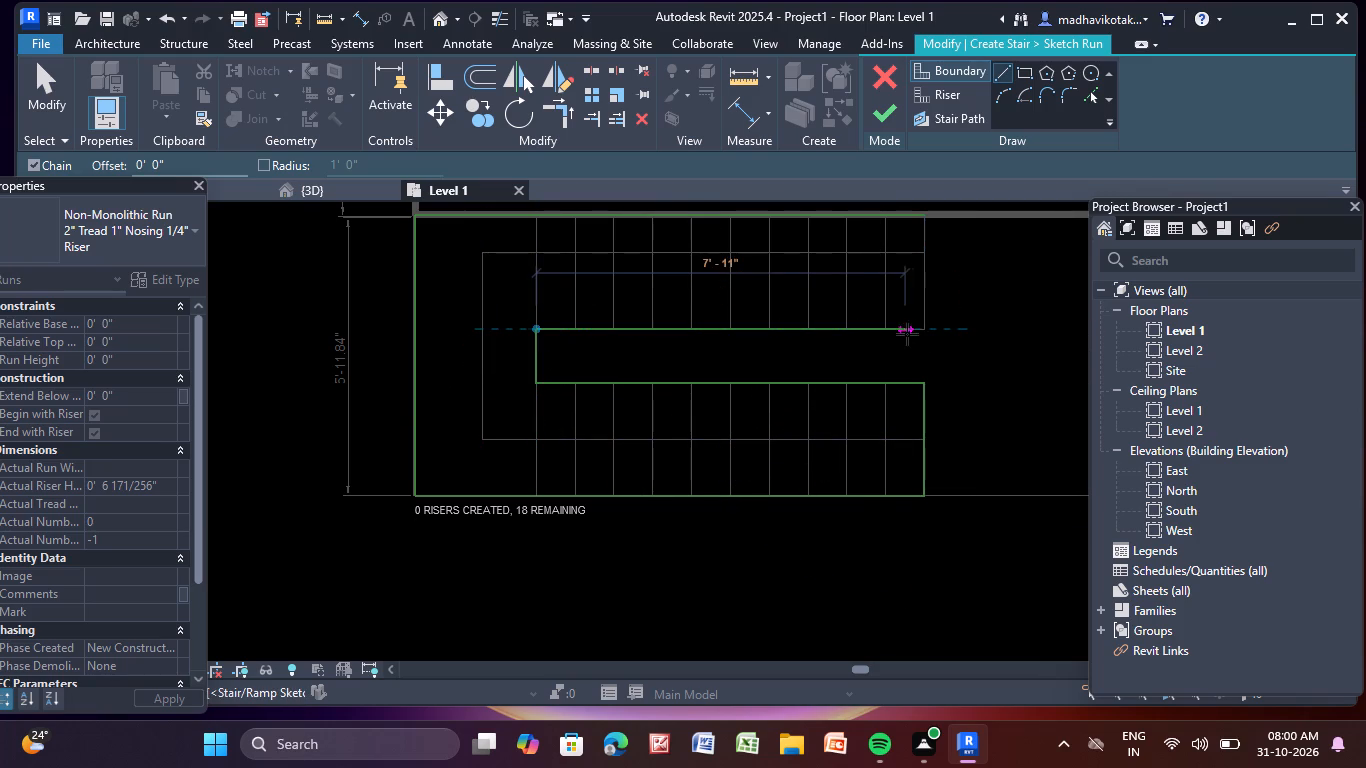
click(925, 326)
middle_drag(929, 324, 772, 484)
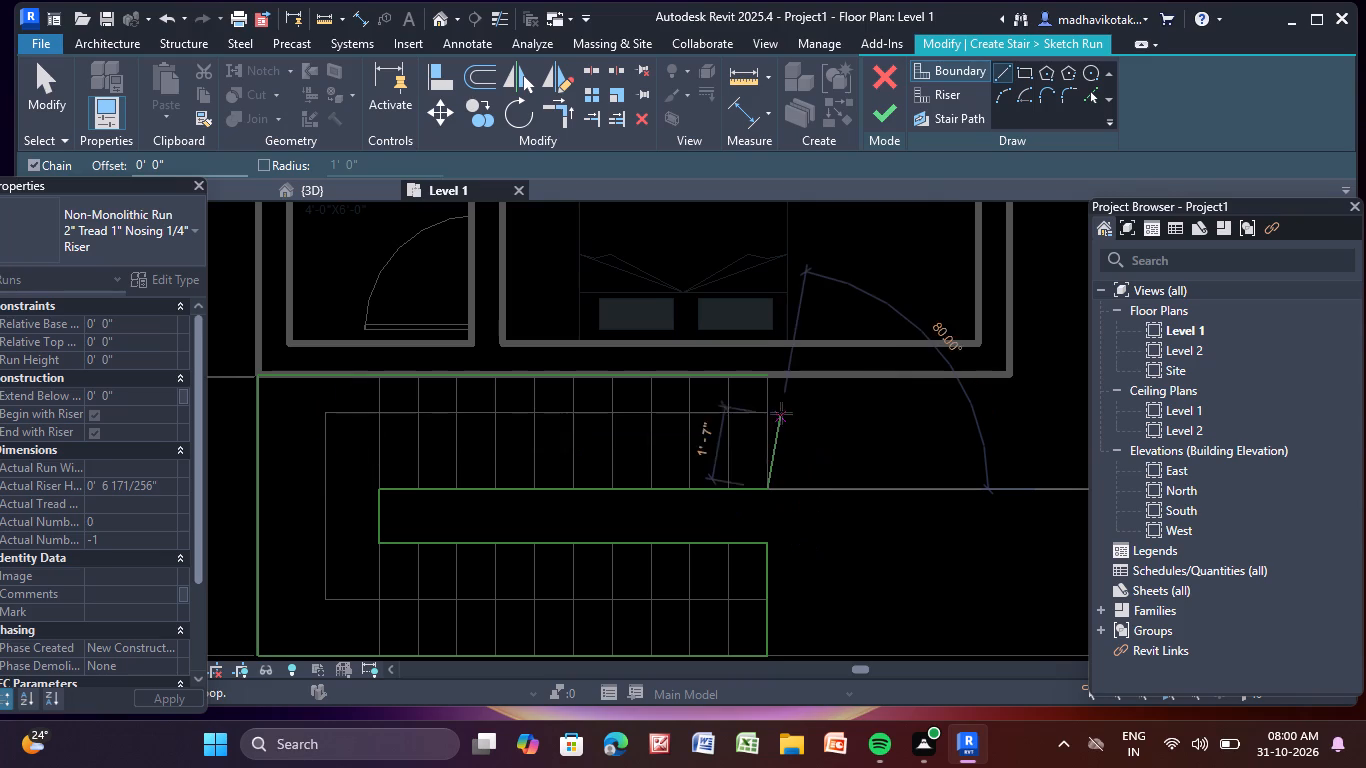
click(764, 377)
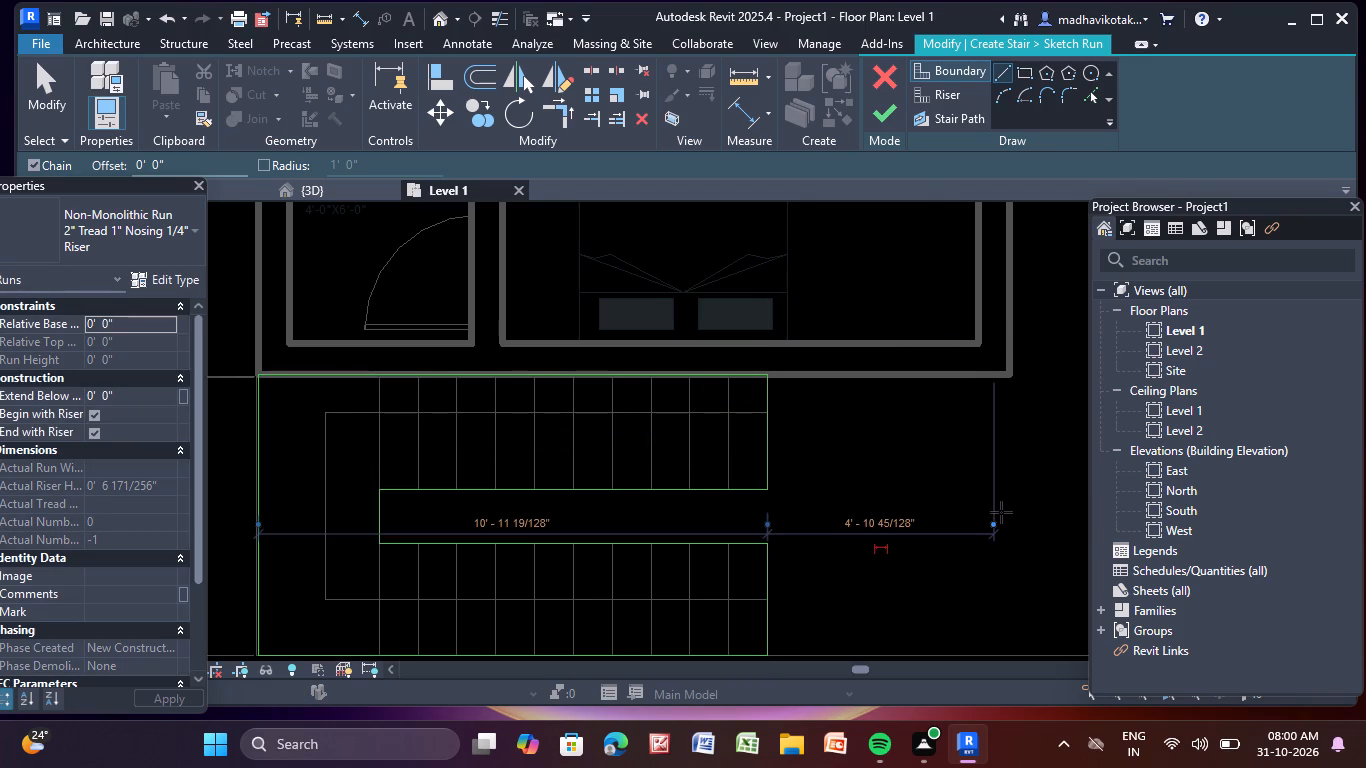
key(Escape)
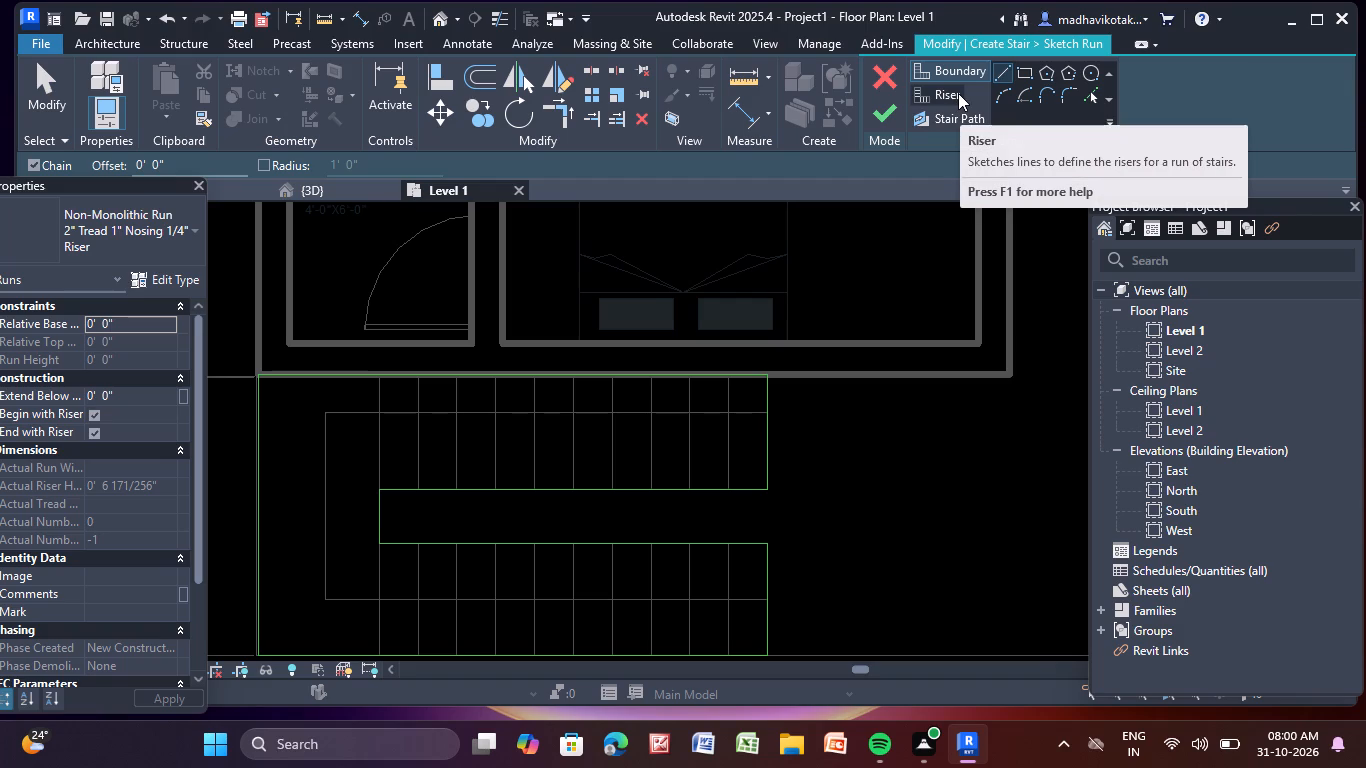
key(Escape)
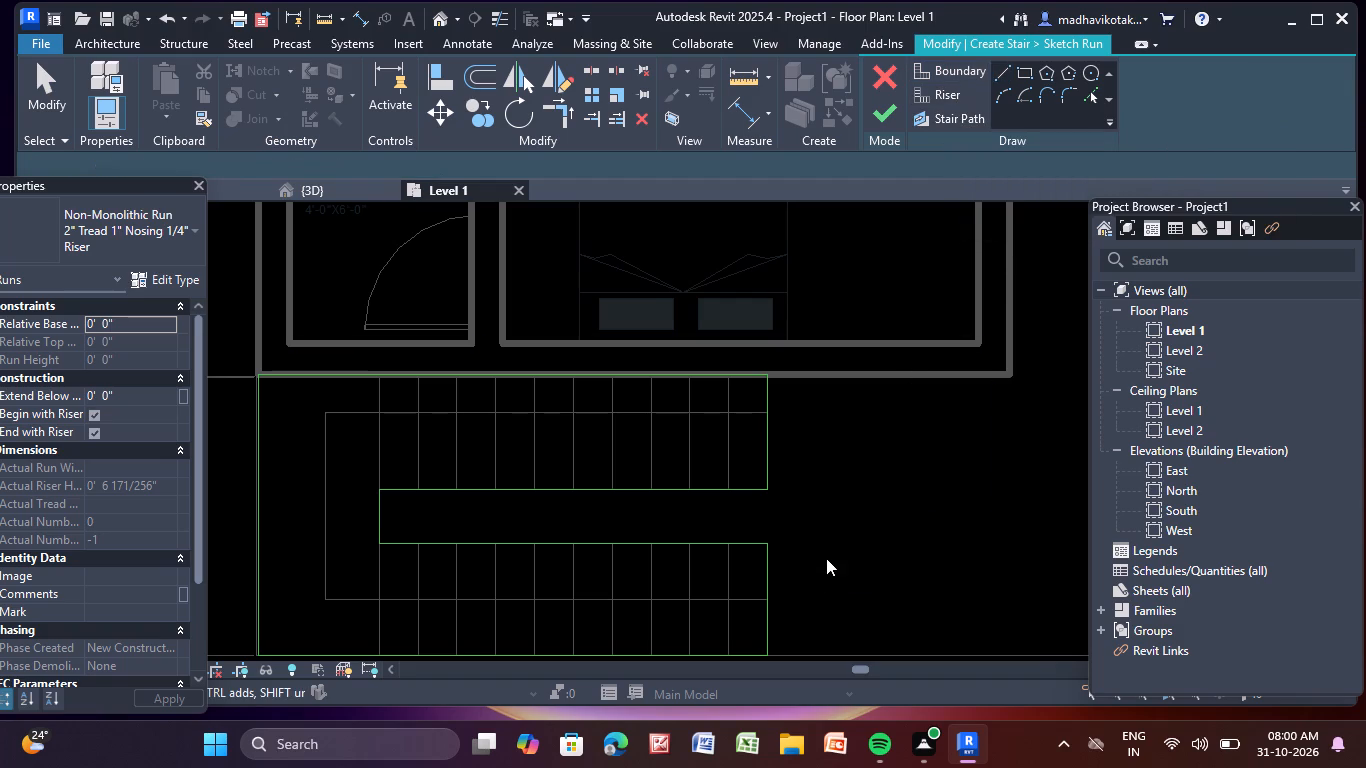
Delete the two boundary lines across the open ends of the flights.
middle_drag(833, 512, 775, 438)
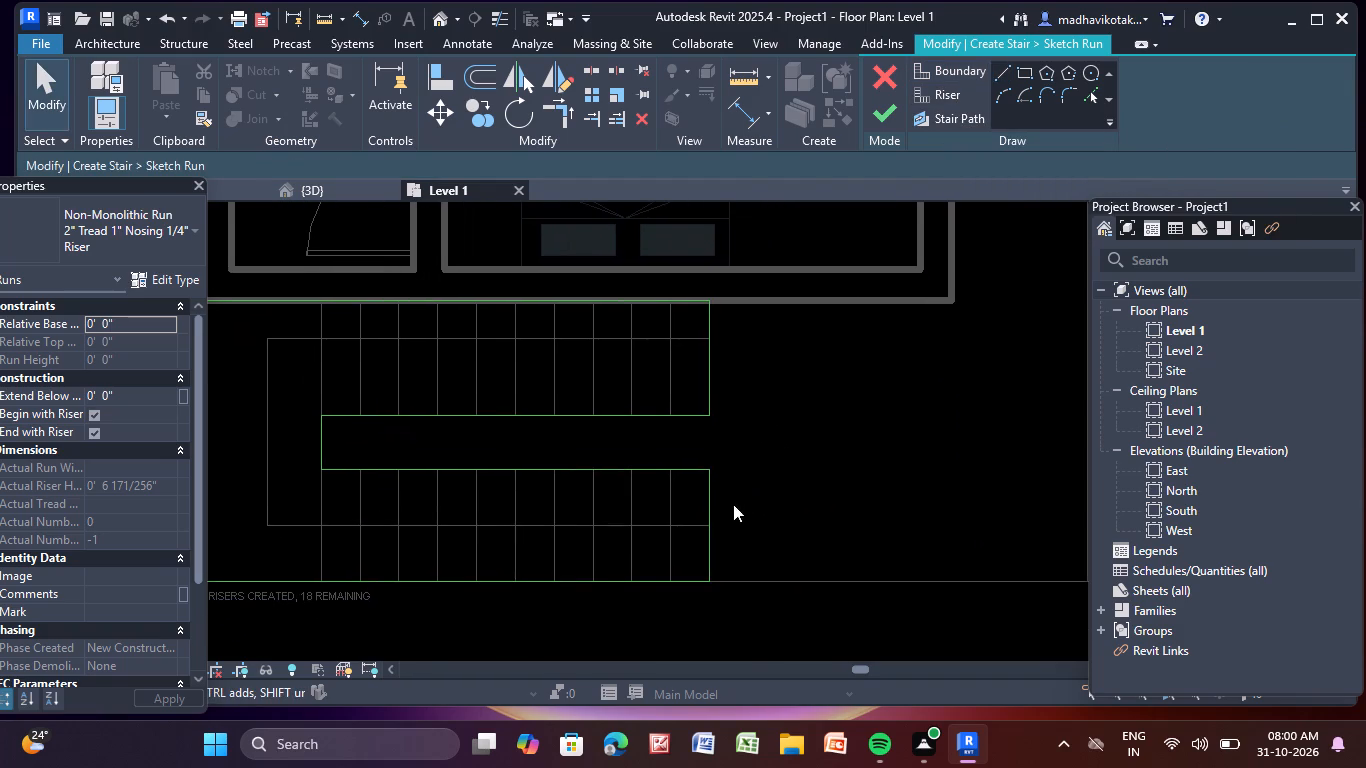
click(709, 539)
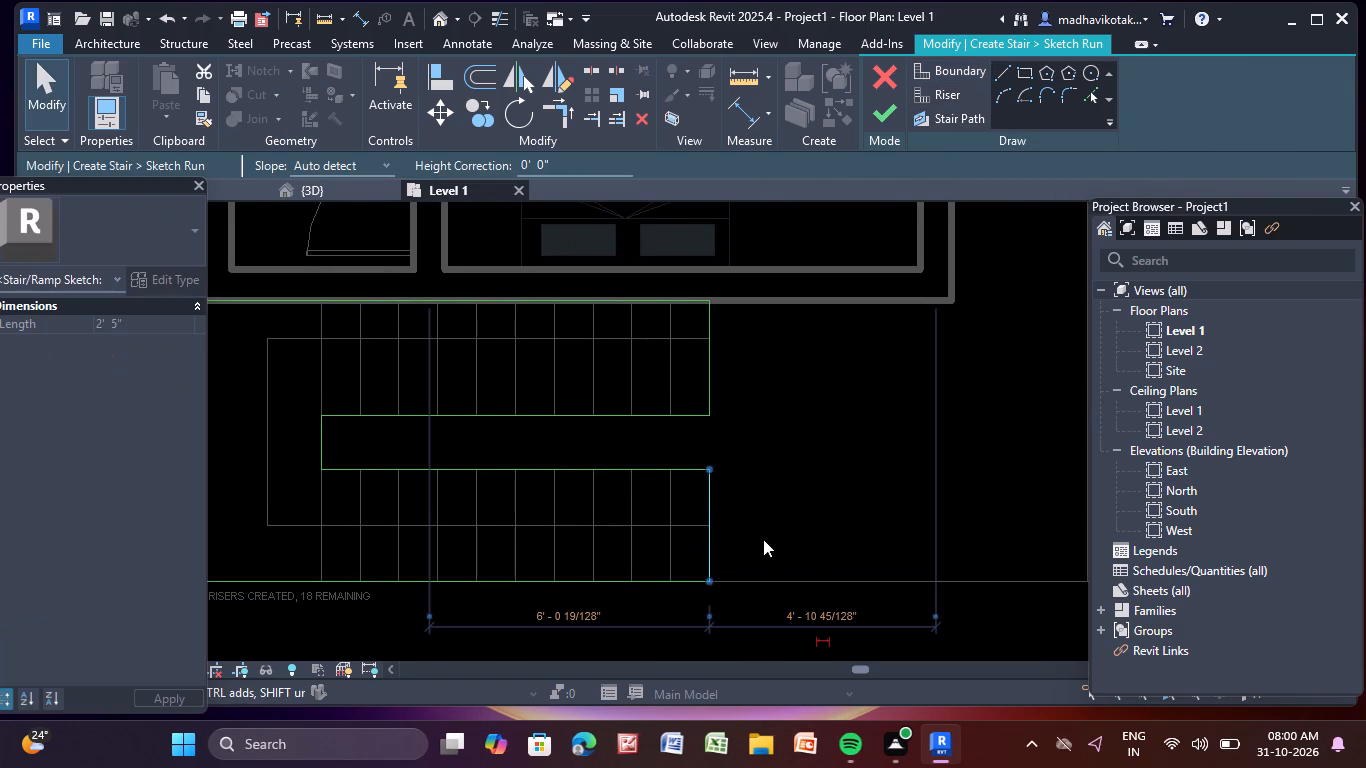
key(Delete)
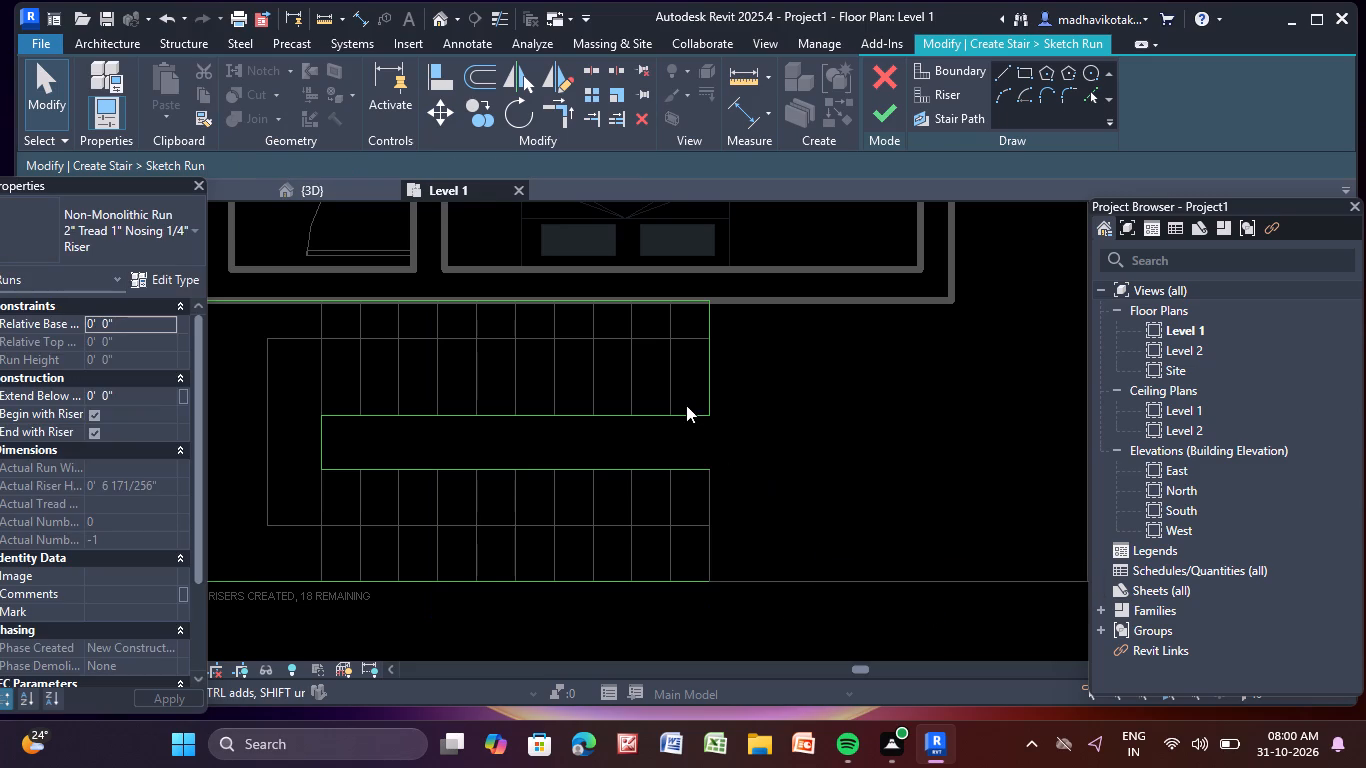
click(709, 394)
key(Delete)
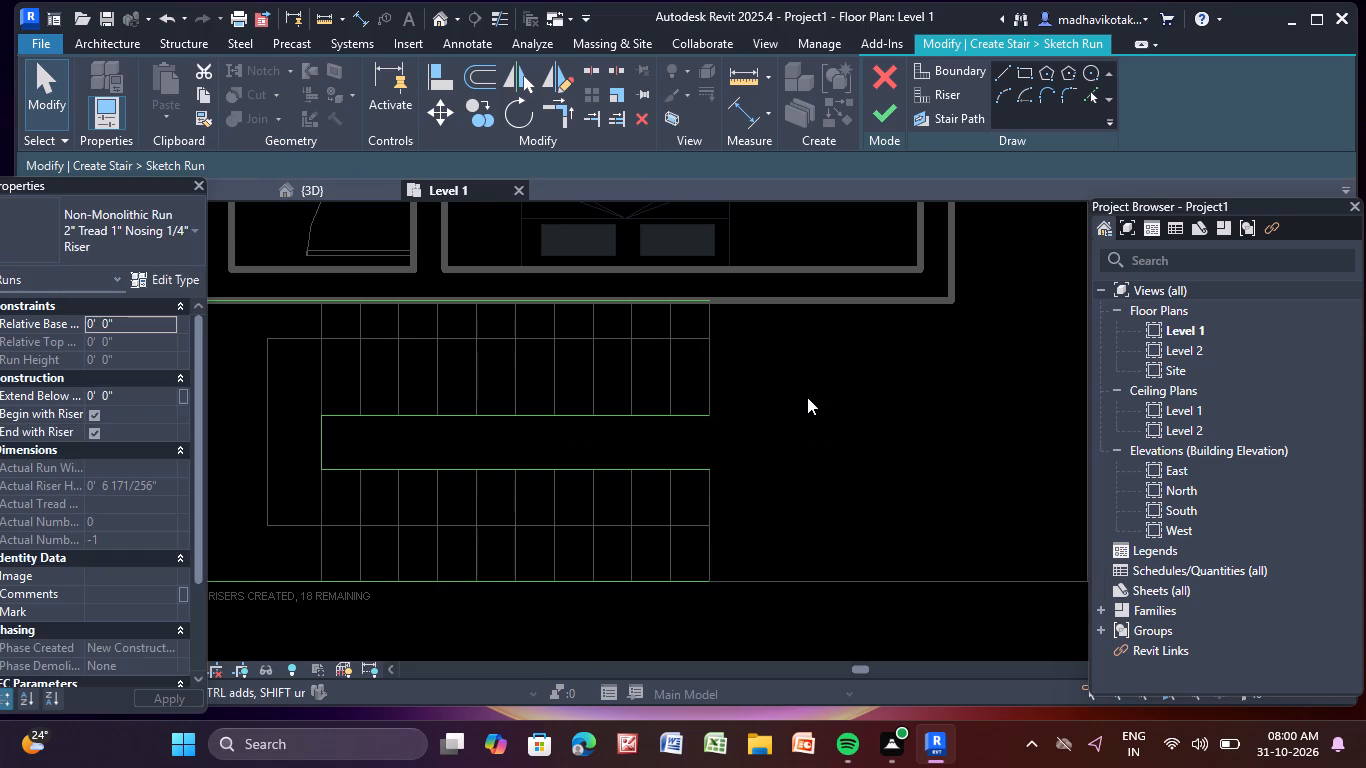
Sketch the first three riser lines of the outer-wall flight from its open end, each 2'-5" long and 10" apart.
click(958, 91)
click(1009, 75)
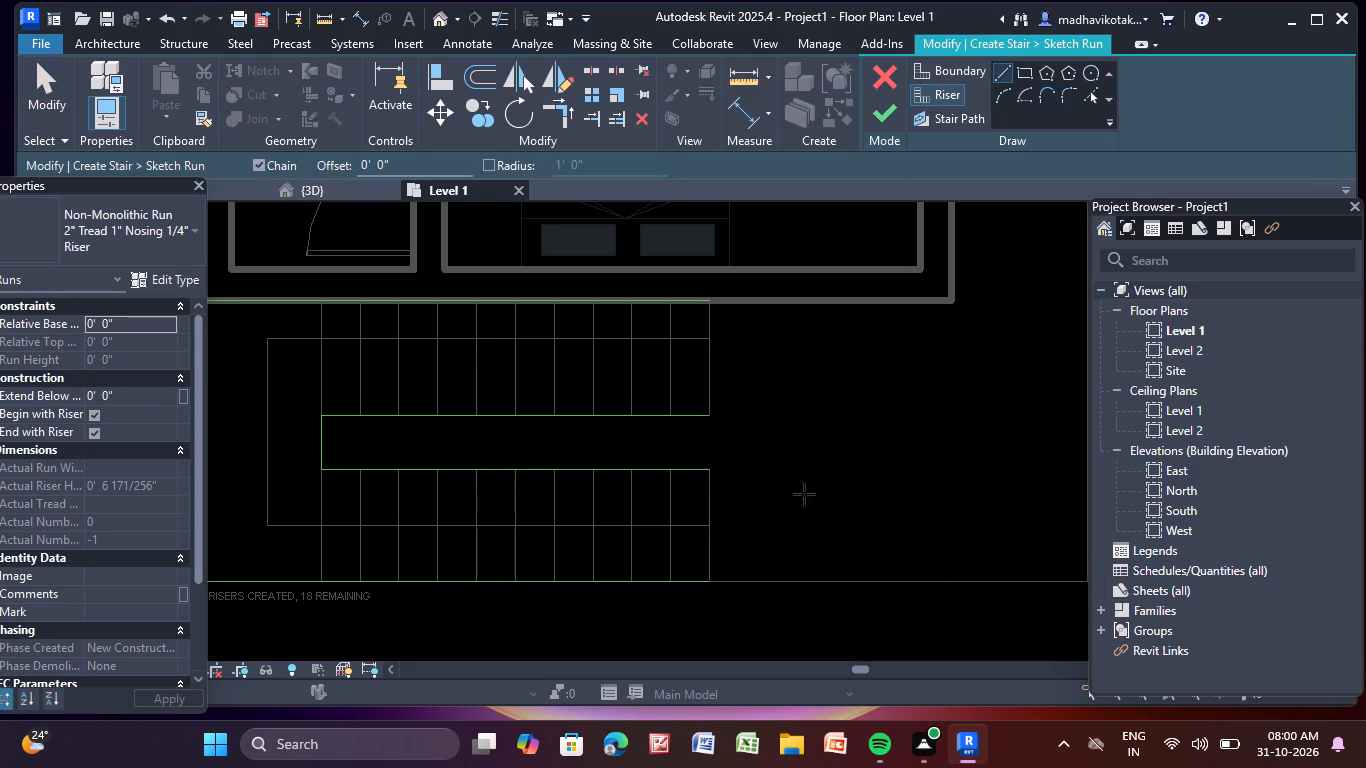
scroll(701, 478, up, 1)
middle_drag(701, 478, 636, 377)
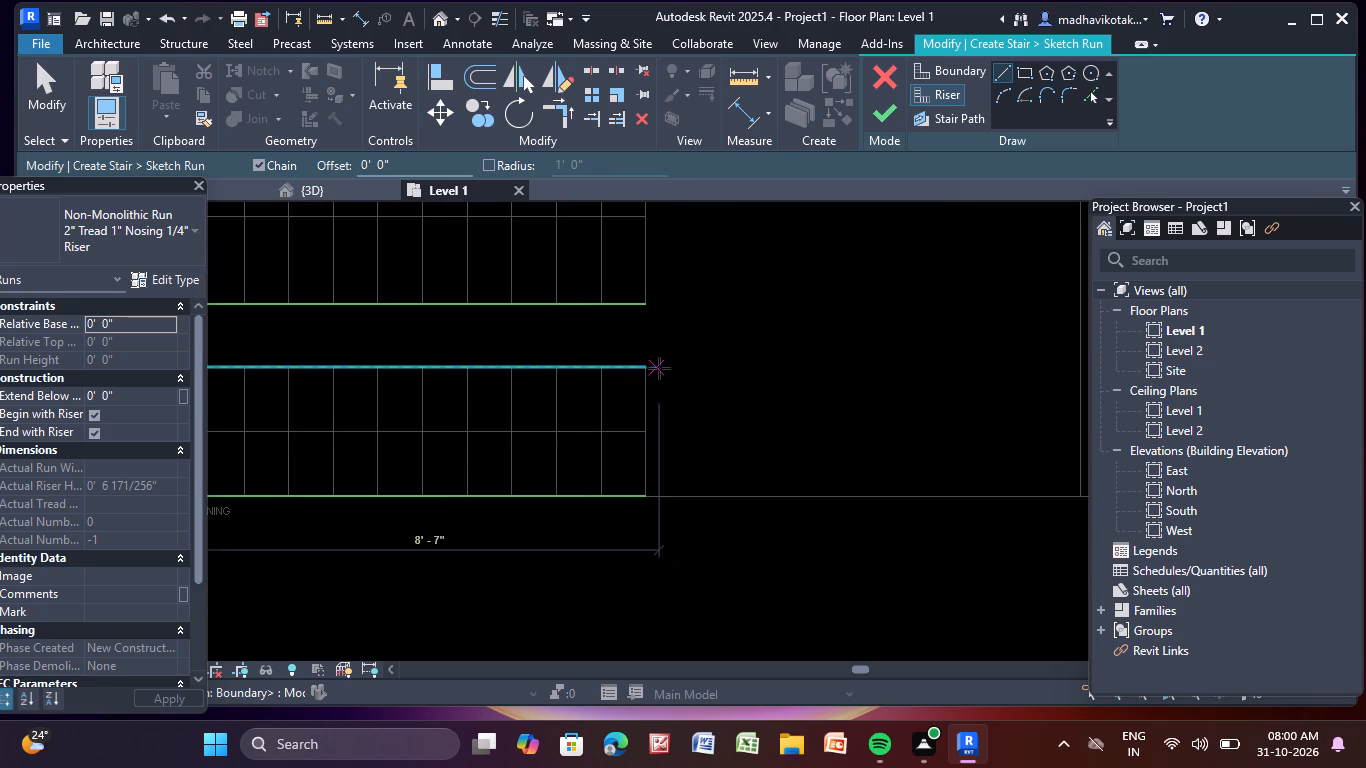
scroll(659, 368, up, 4)
click(635, 368)
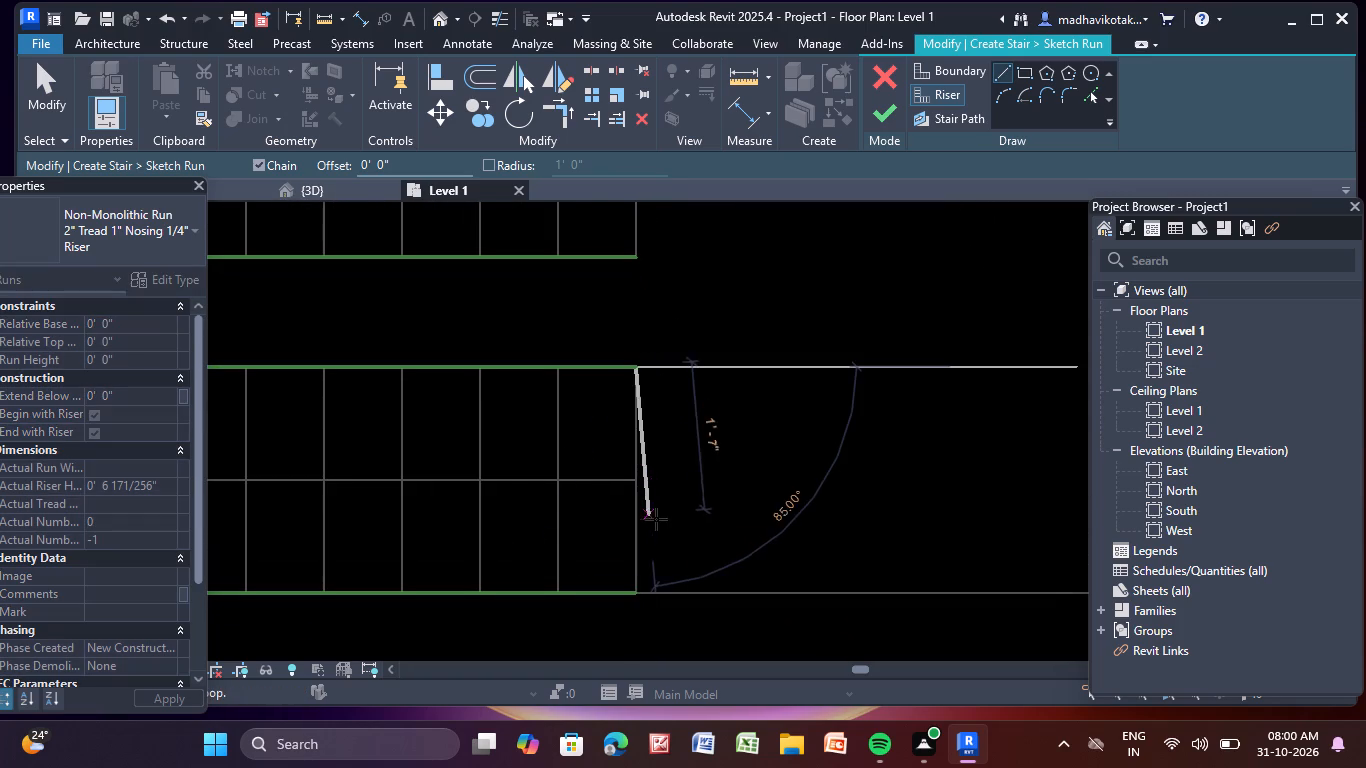
click(639, 597)
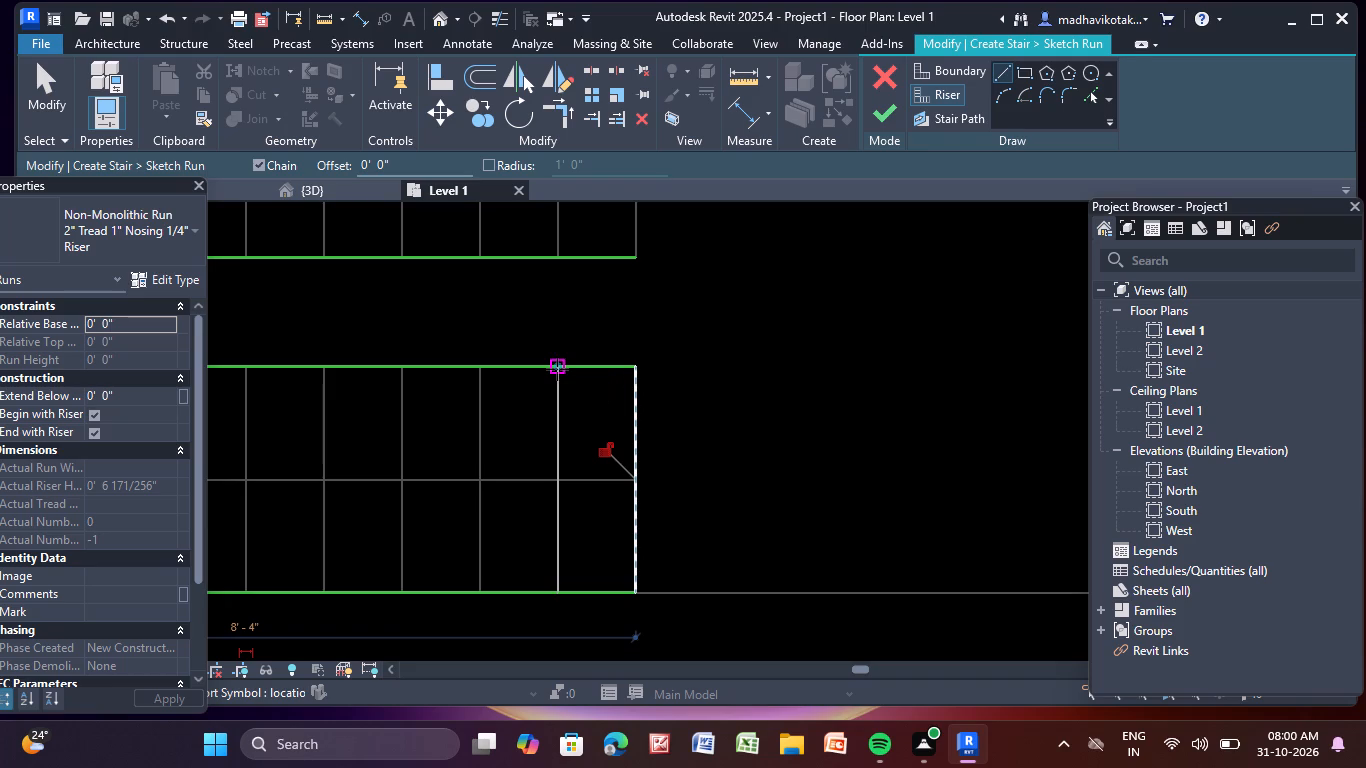
click(557, 367)
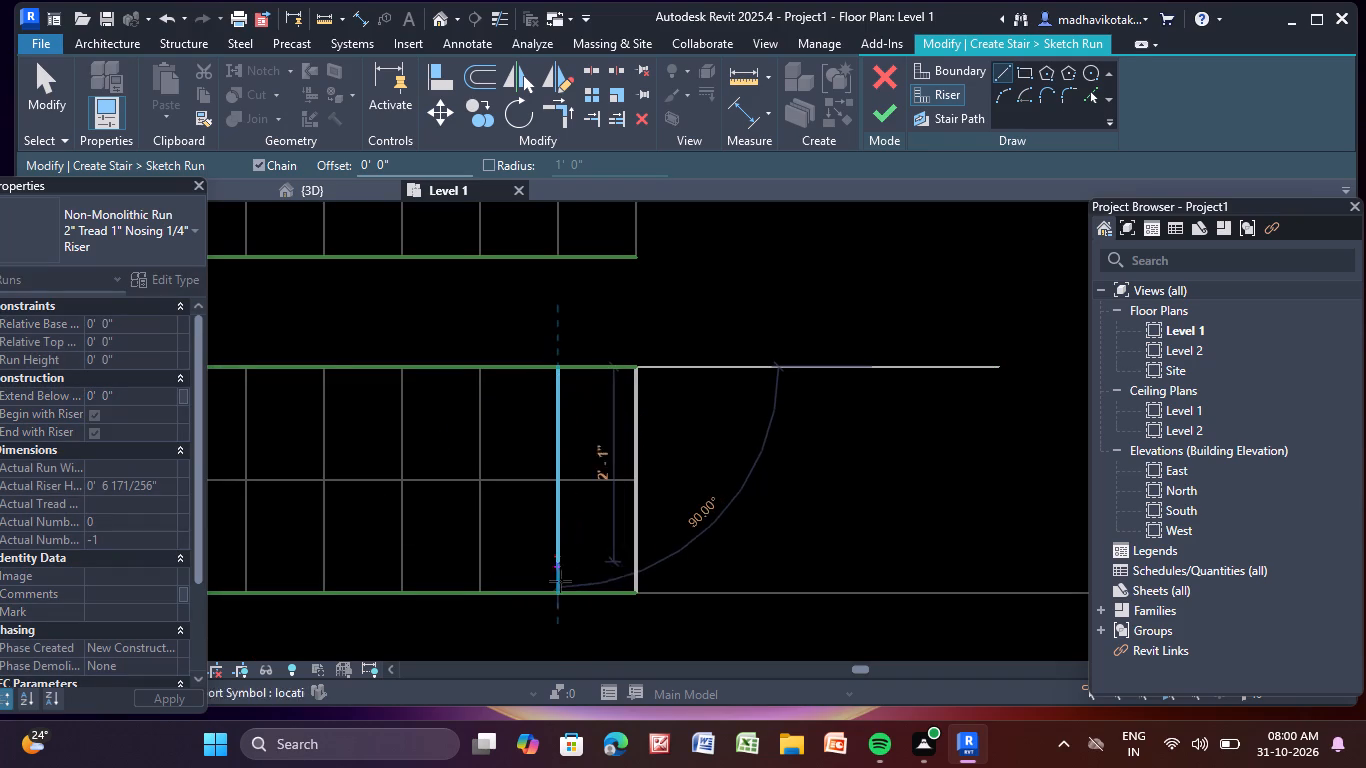
click(557, 588)
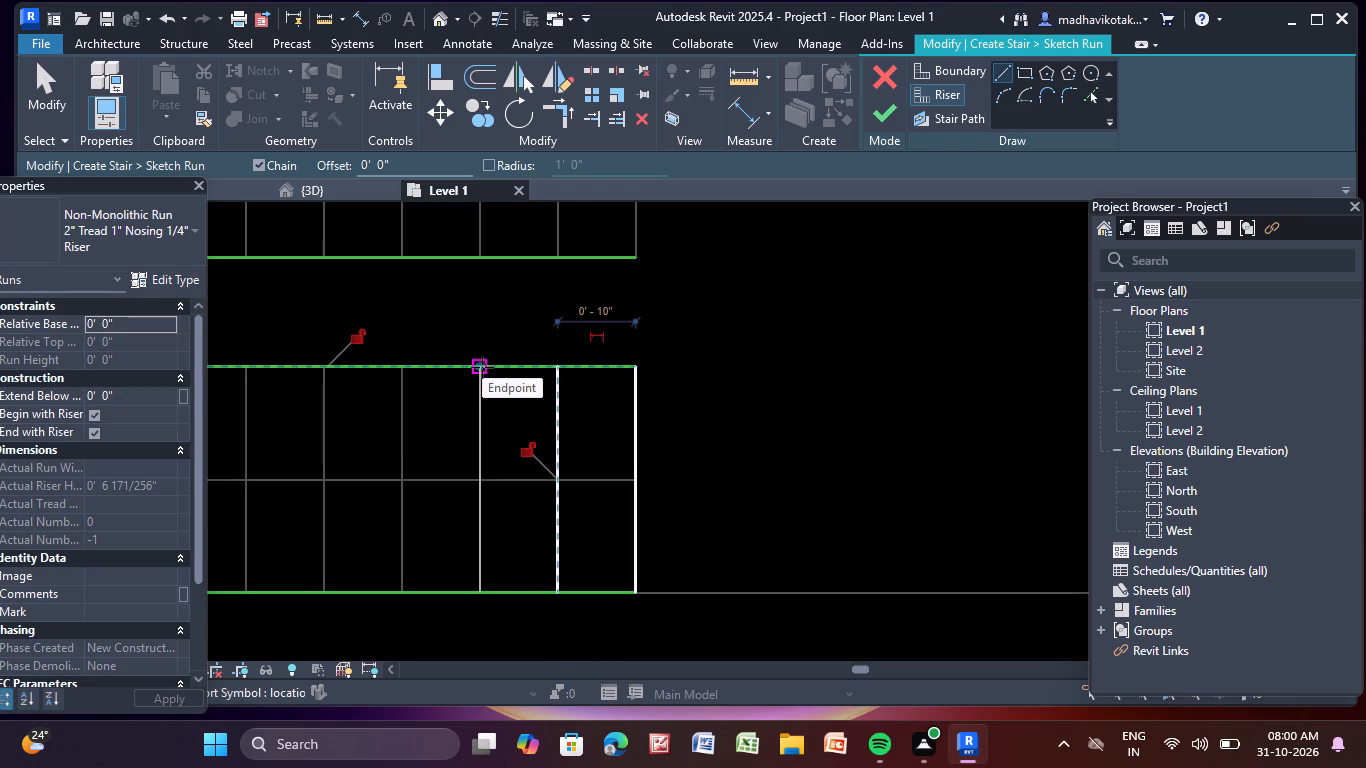
click(481, 365)
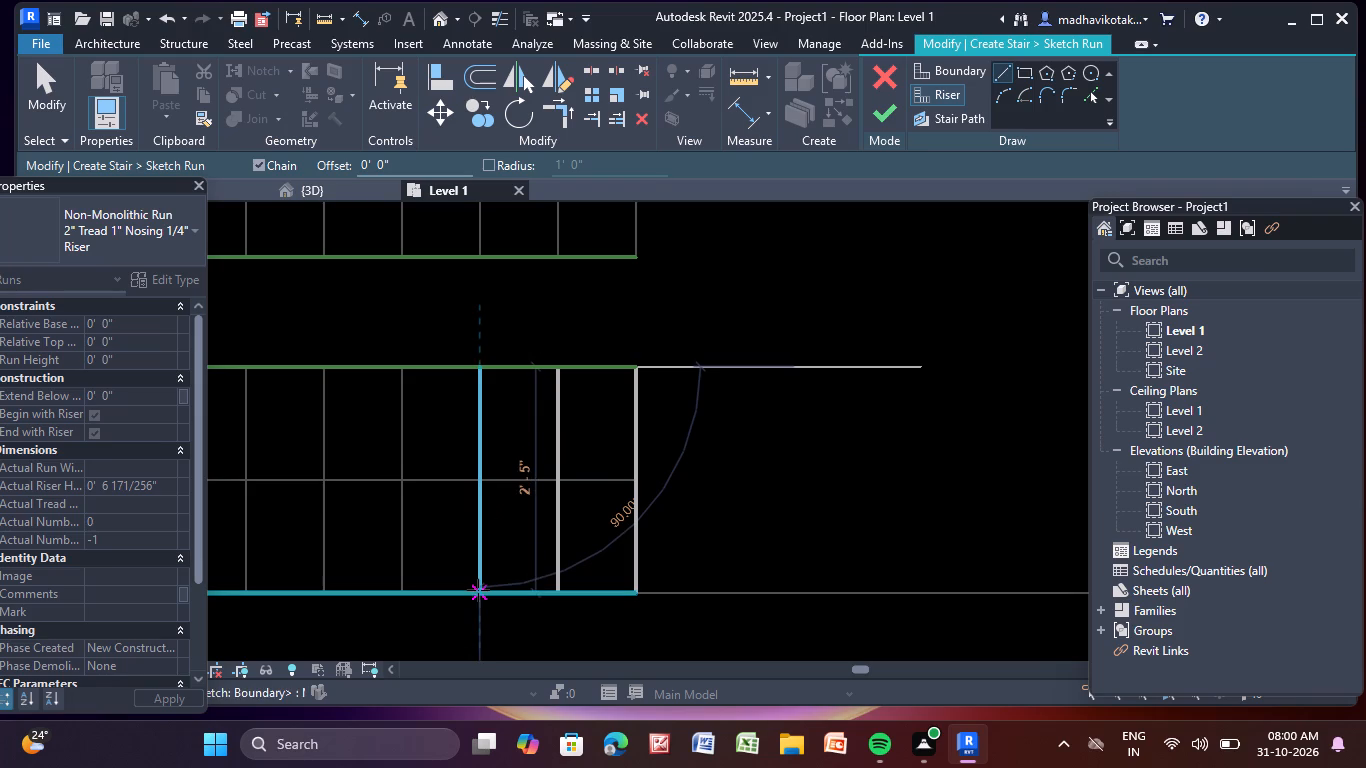
click(478, 590)
Add four more 2'-5" riser lines at 10" spacing along the outer-wall flight, tracing the linked plan's treads.
scroll(478, 590, down, 1)
middle_drag(478, 589, 851, 542)
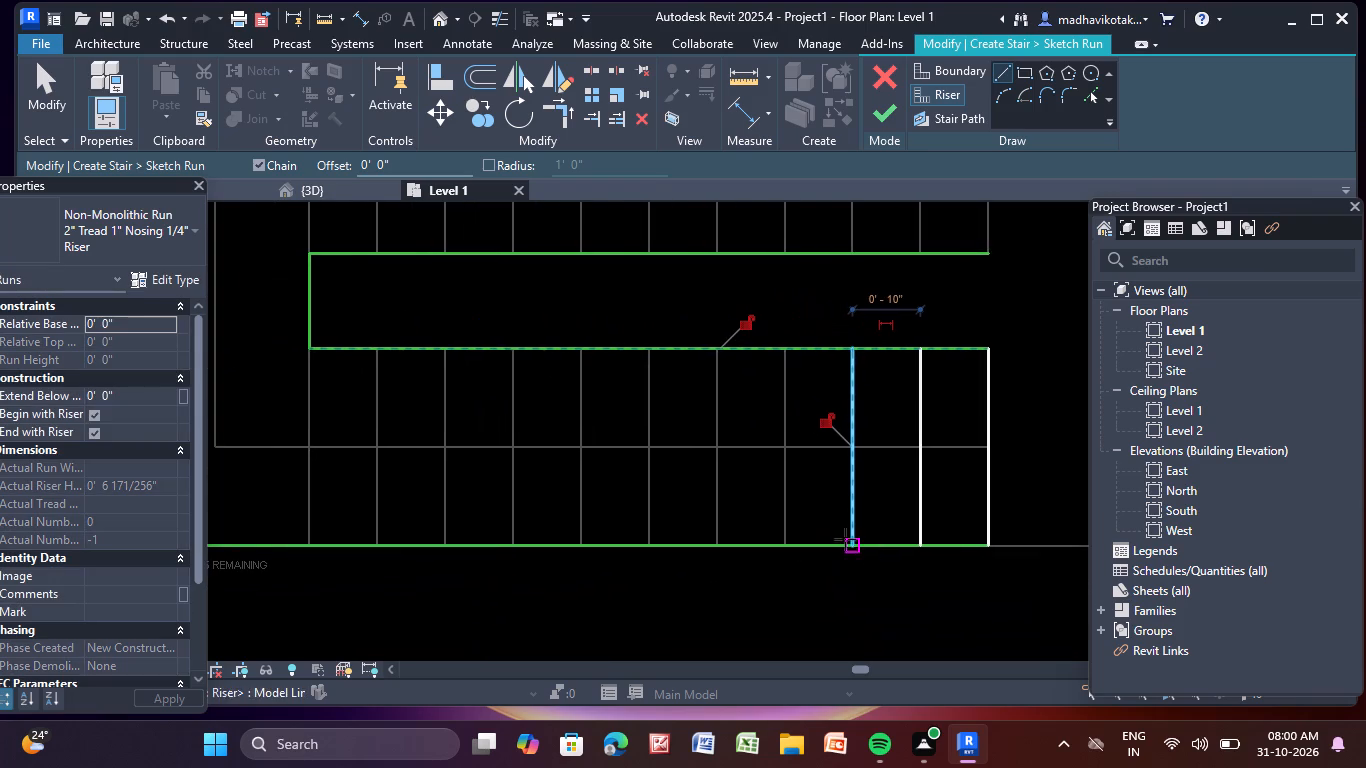
scroll(782, 353, up, 3)
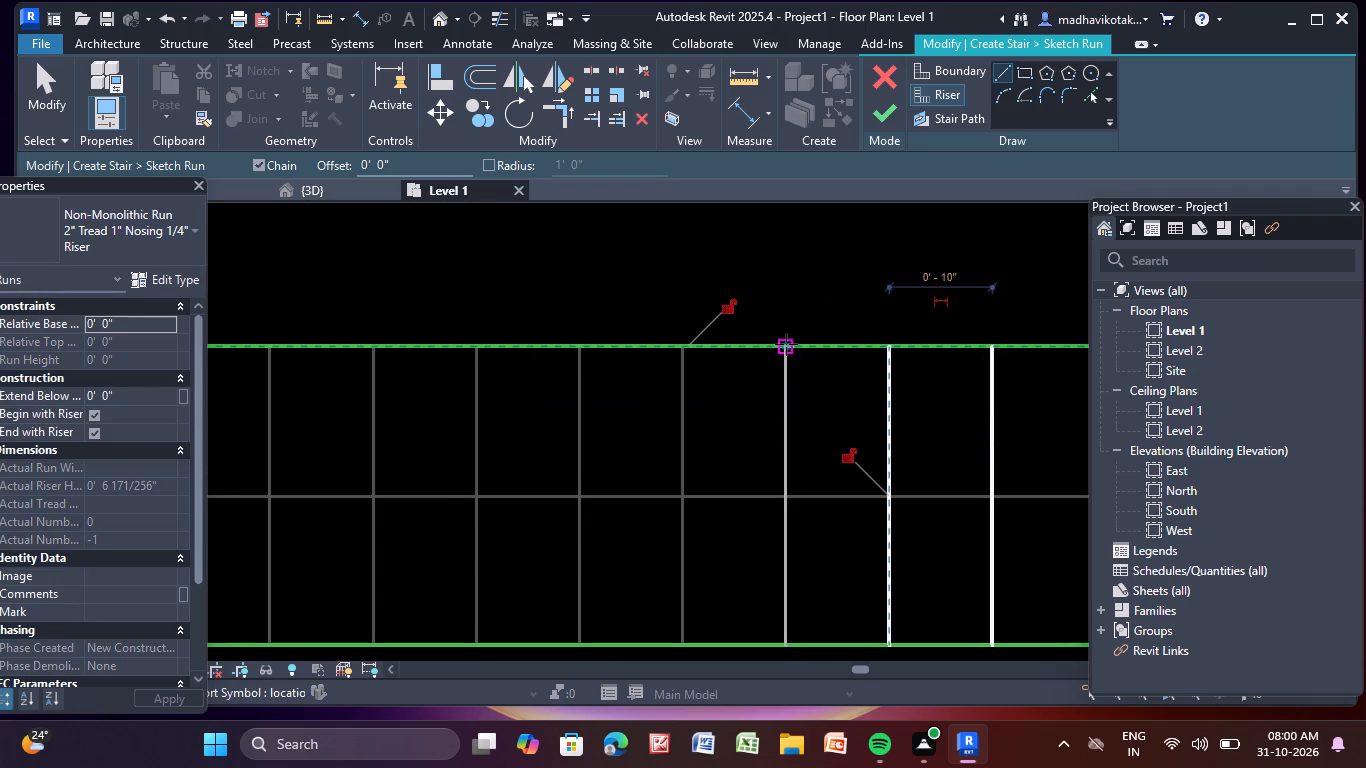
click(785, 345)
middle_drag(782, 525, 780, 466)
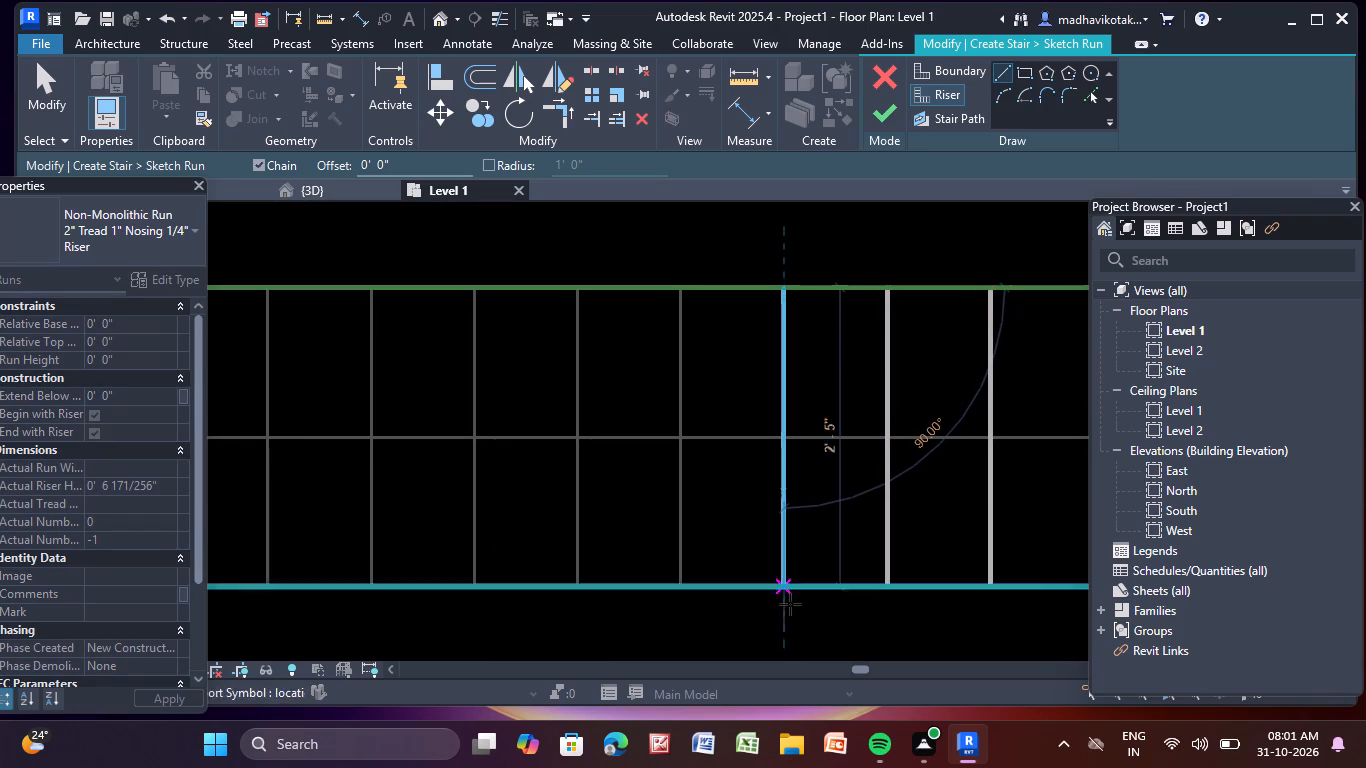
click(785, 585)
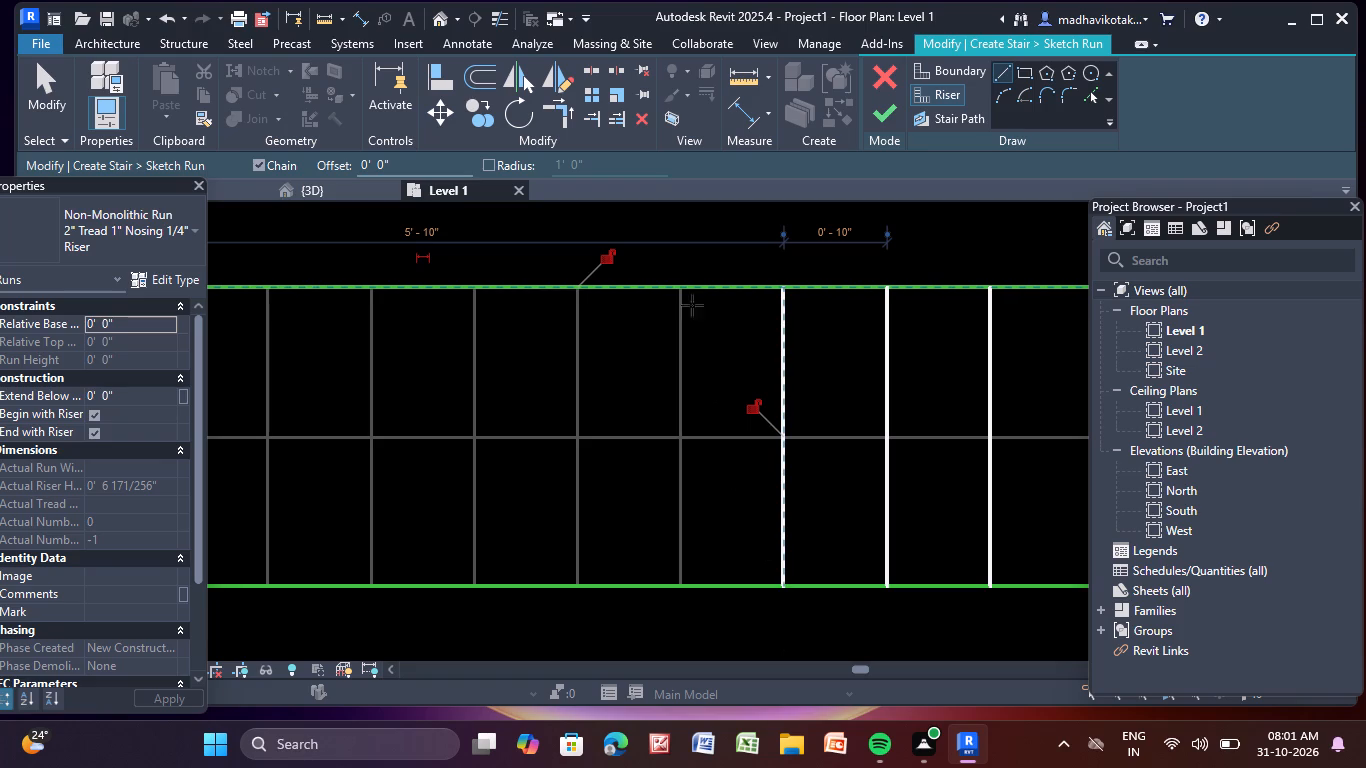
click(679, 287)
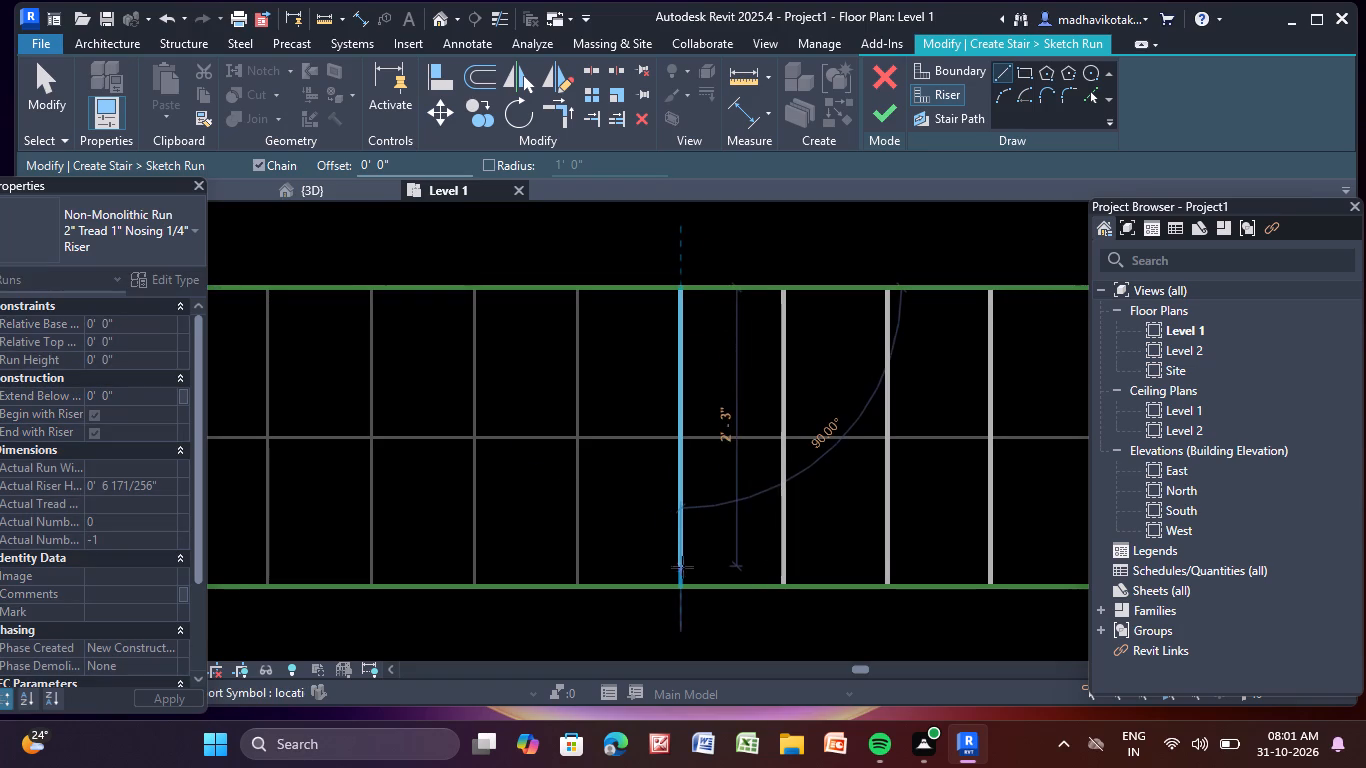
click(681, 585)
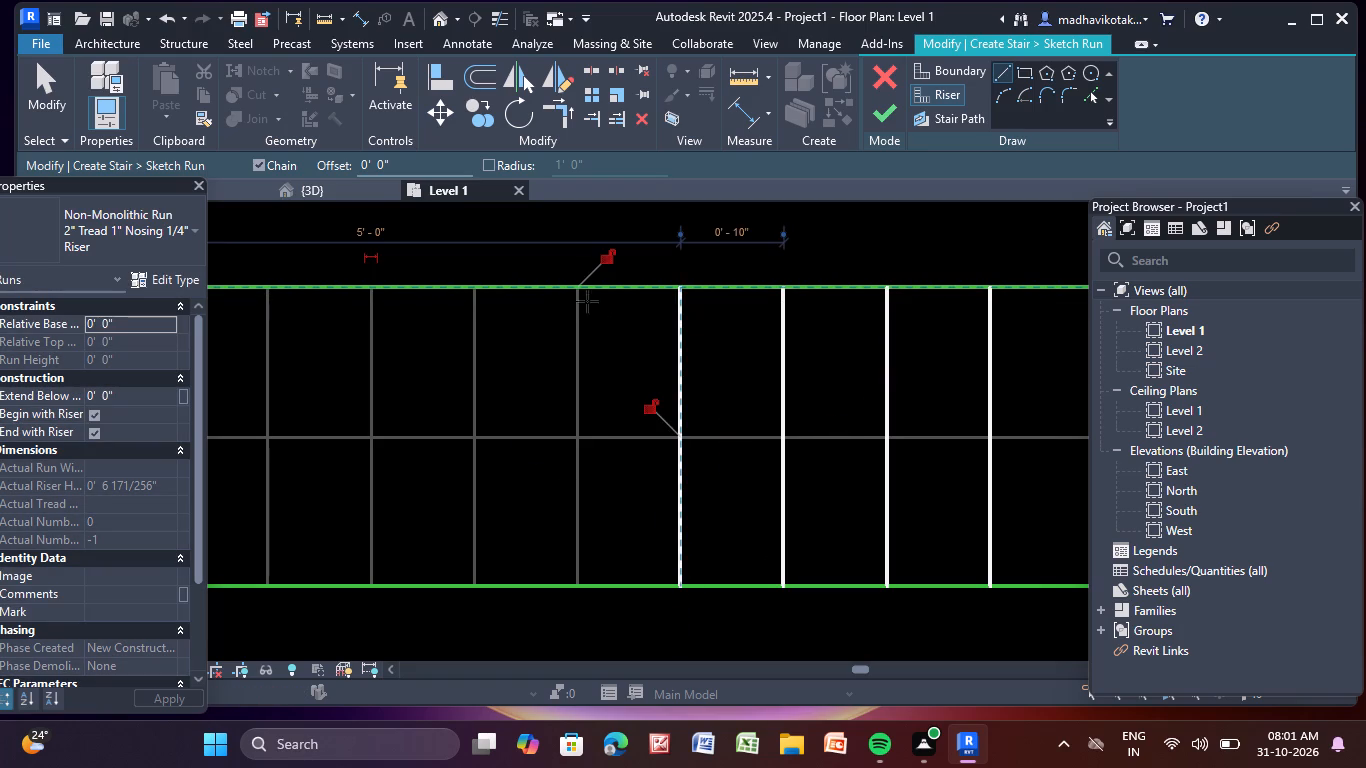
click(579, 287)
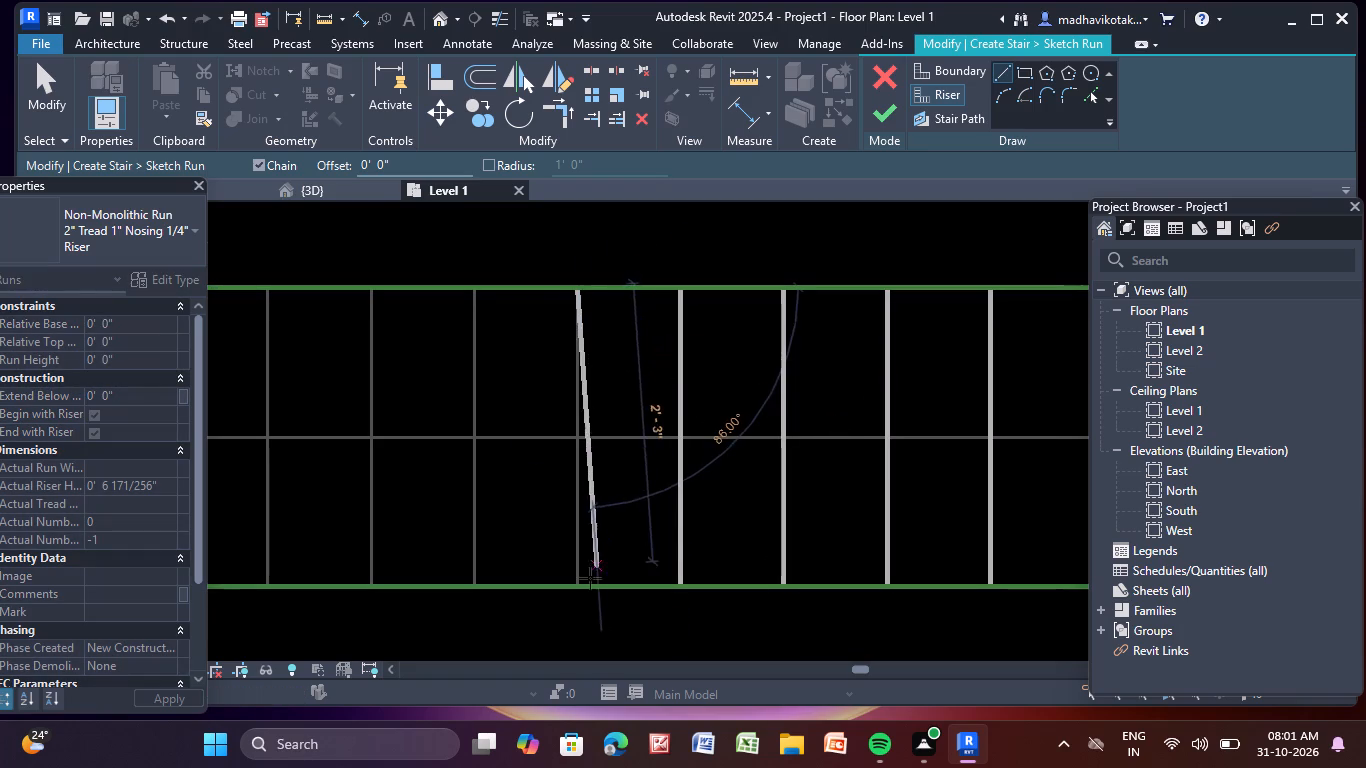
click(578, 589)
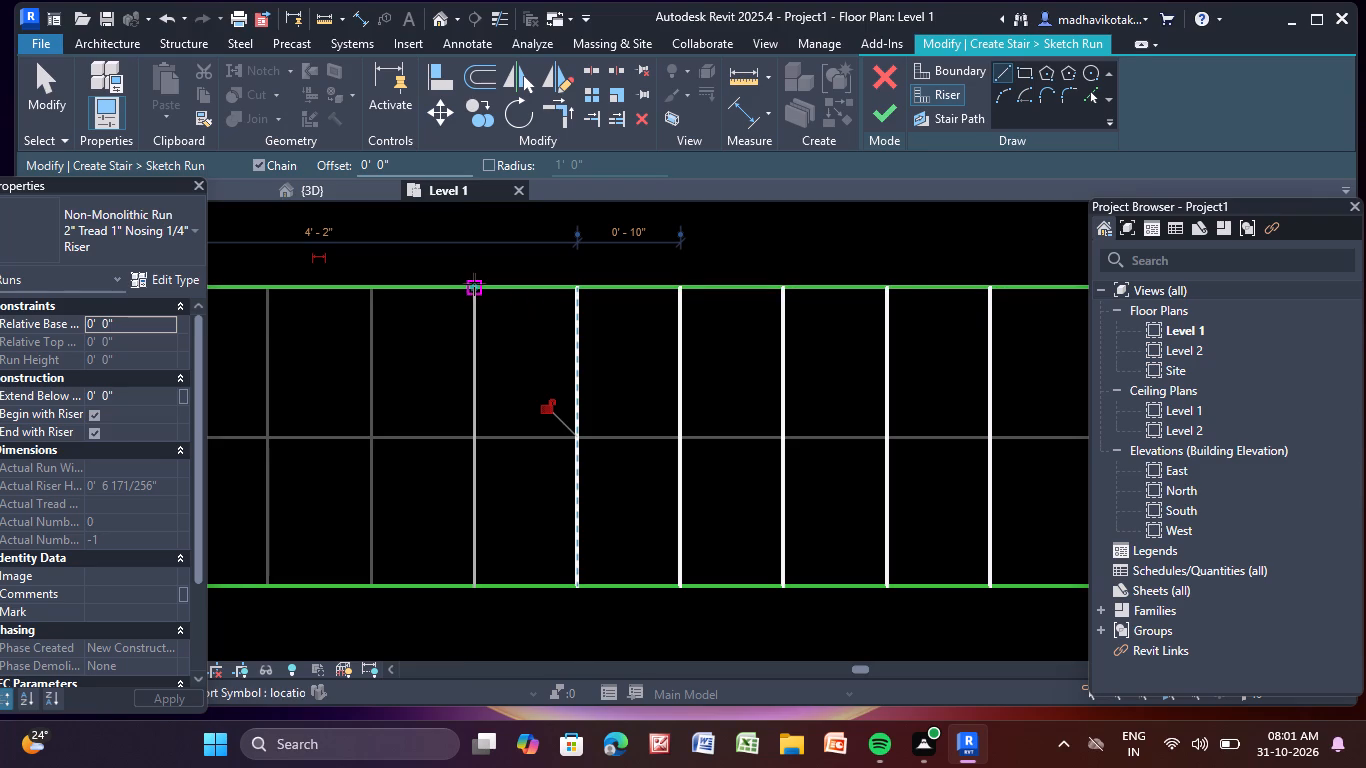
click(474, 284)
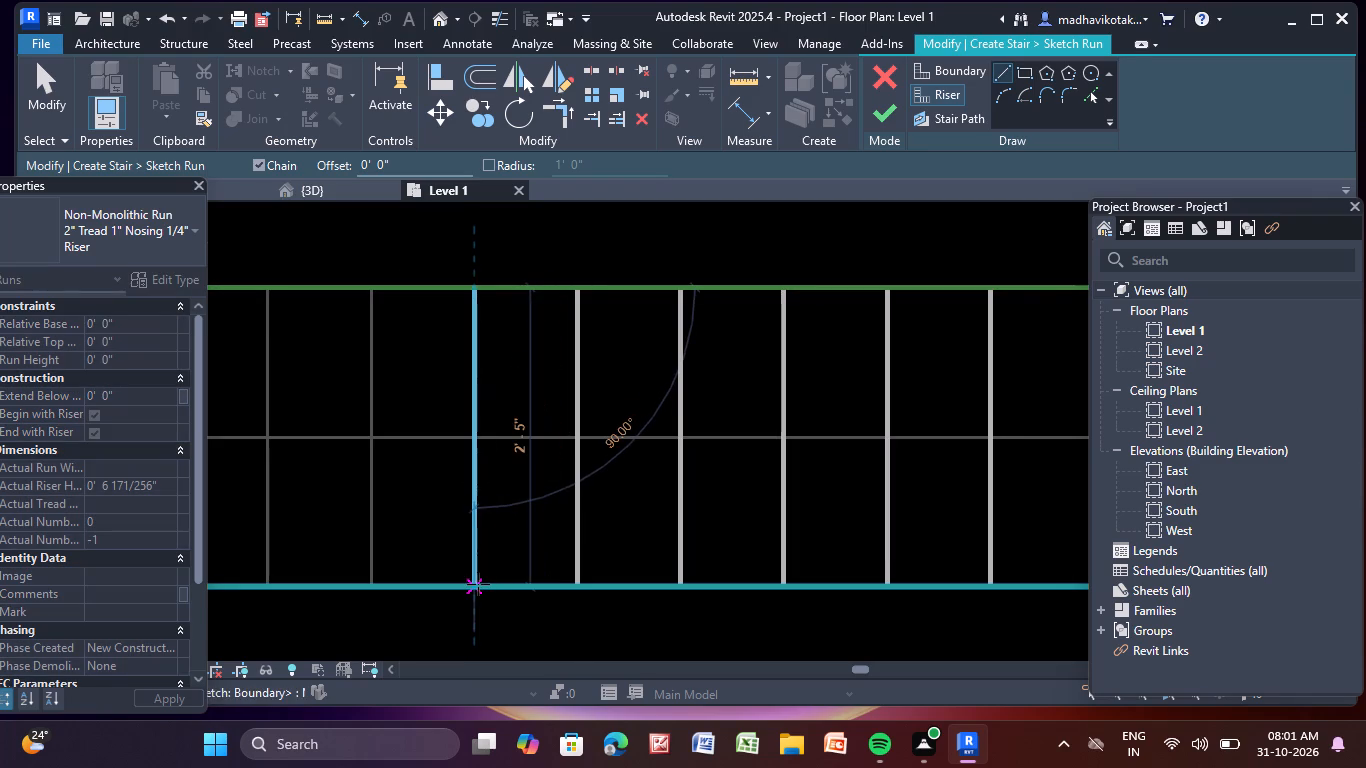
click(476, 585)
Draw the outer-wall flight's last four 2'-5" risers at 10" spacing, ending in line with the stairwell's closed end.
scroll(477, 582, down, 4)
middle_drag(477, 581, 628, 549)
scroll(570, 411, up, 2)
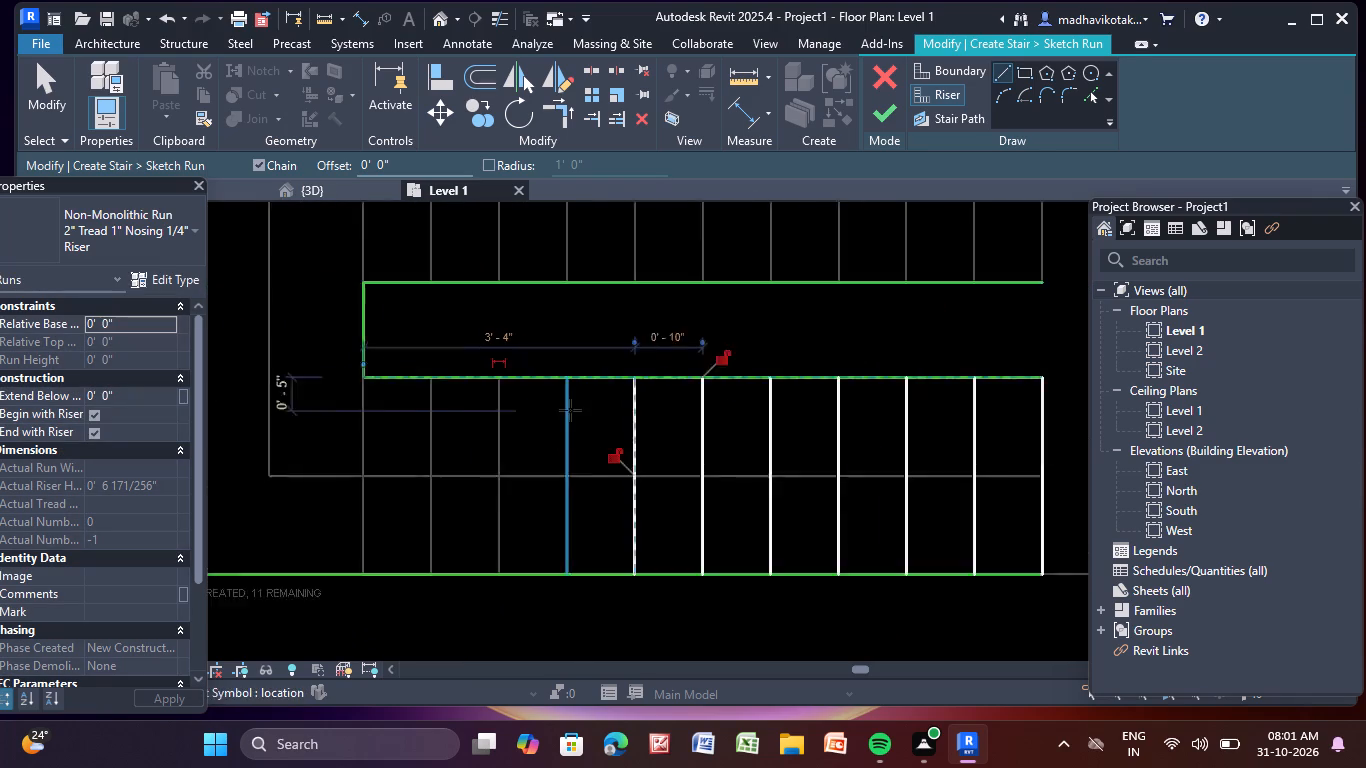
scroll(570, 410, up, 2)
click(564, 356)
middle_drag(547, 510, 565, 365)
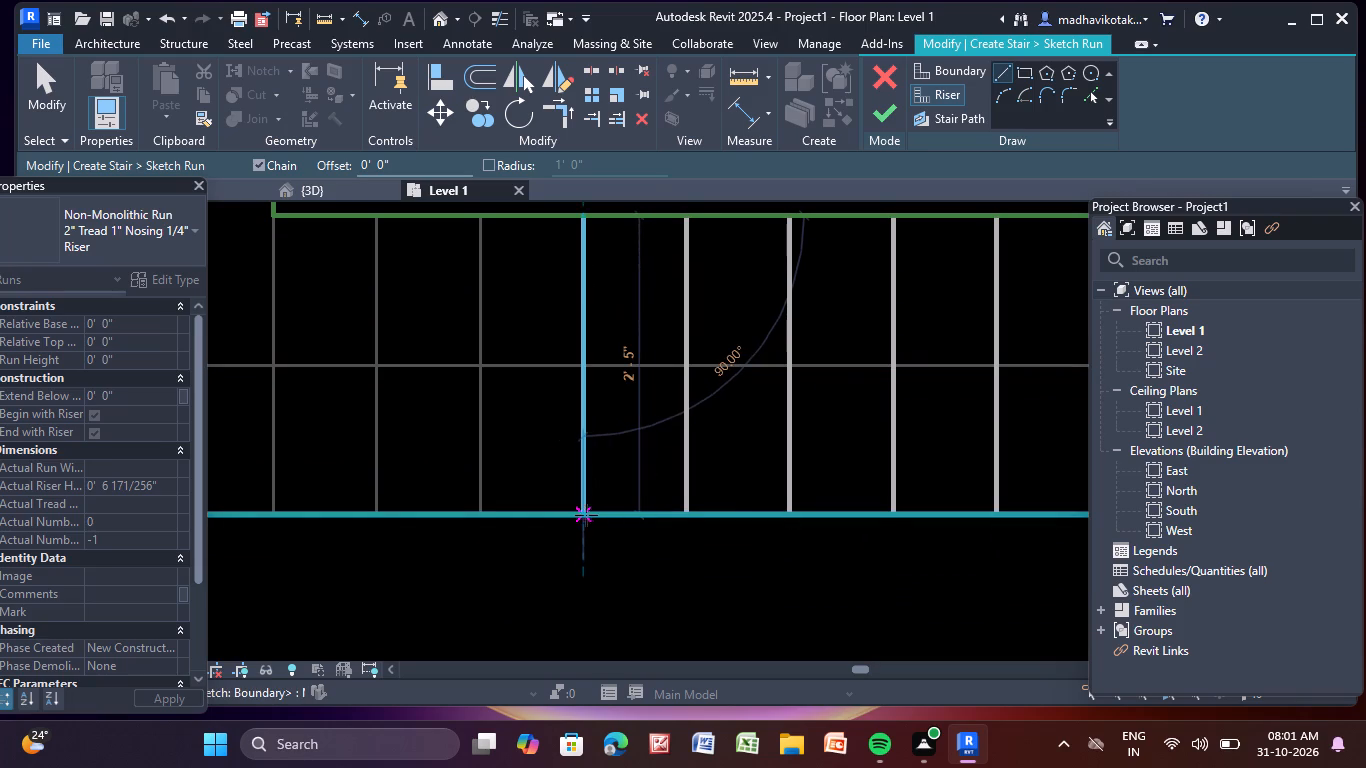
click(586, 515)
middle_drag(503, 498, 558, 584)
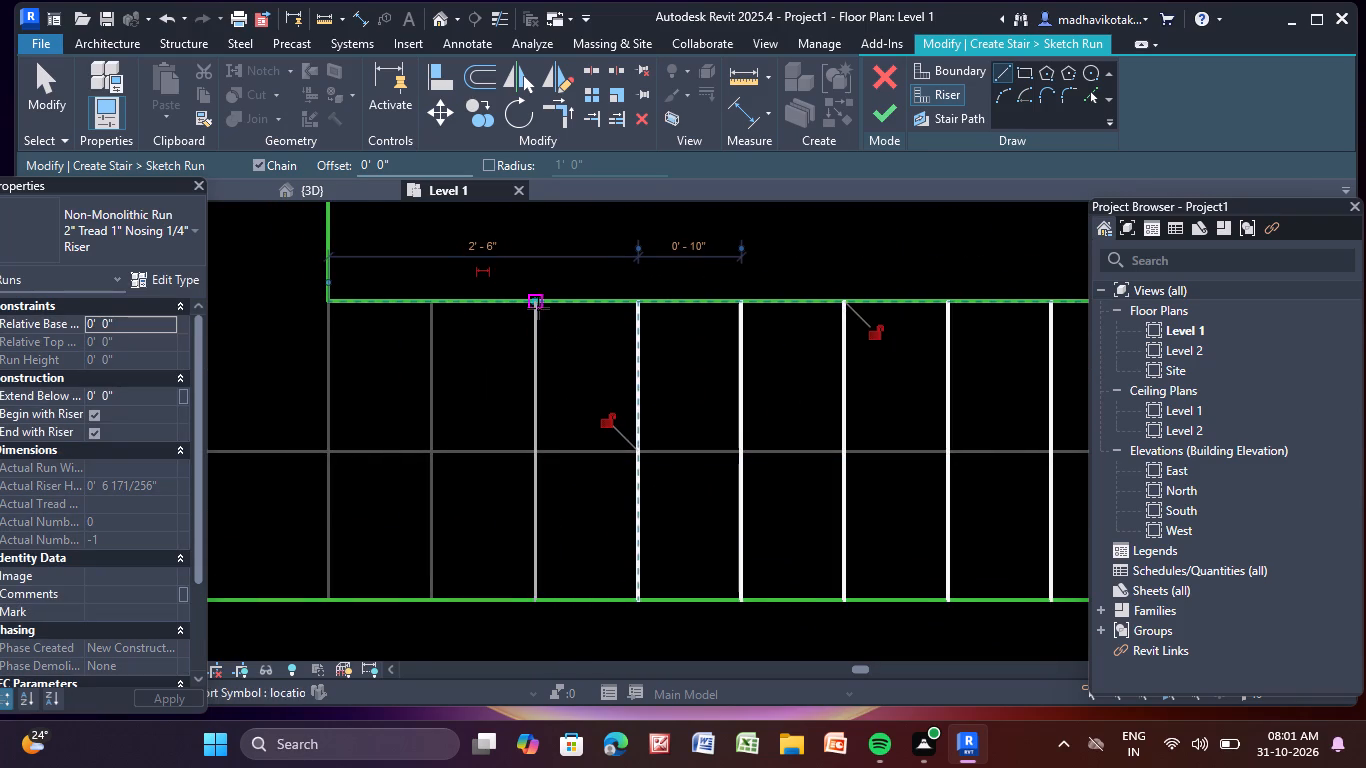
click(534, 298)
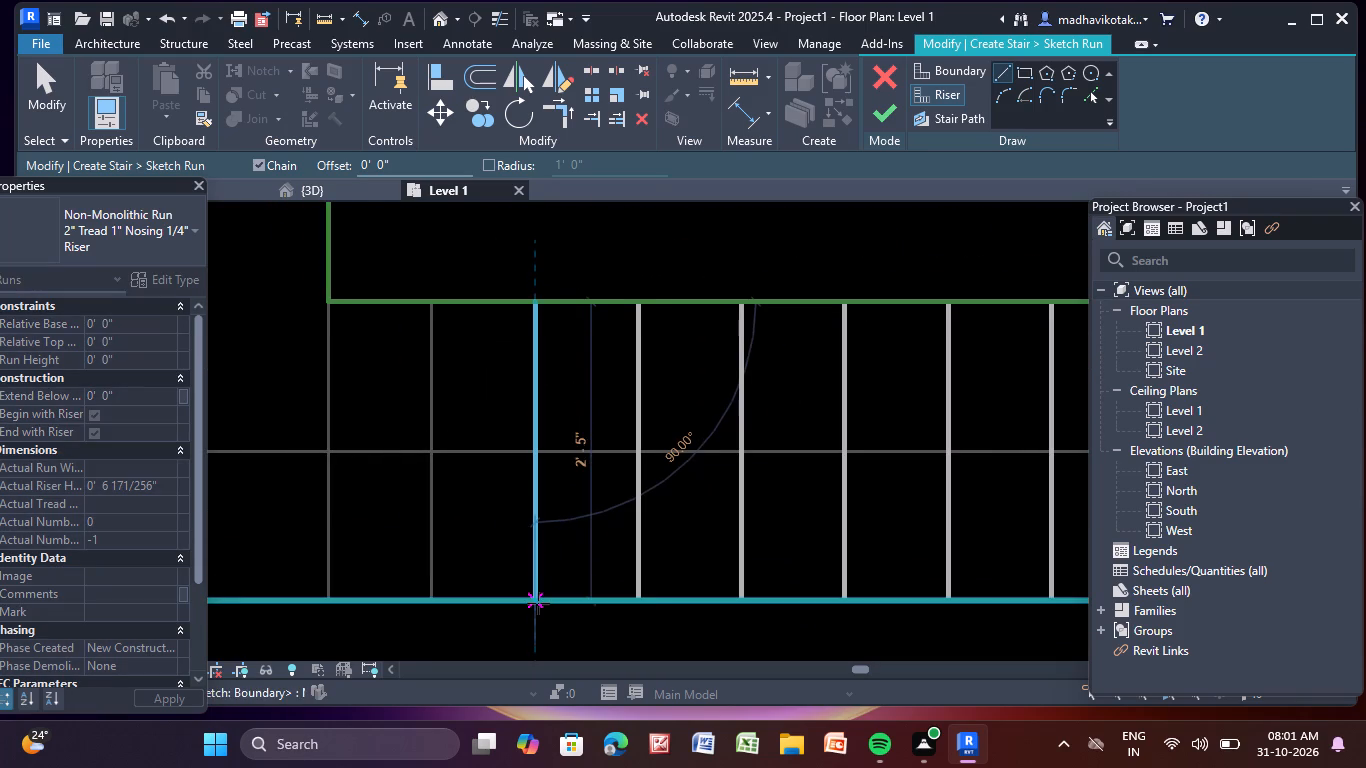
click(538, 603)
click(430, 301)
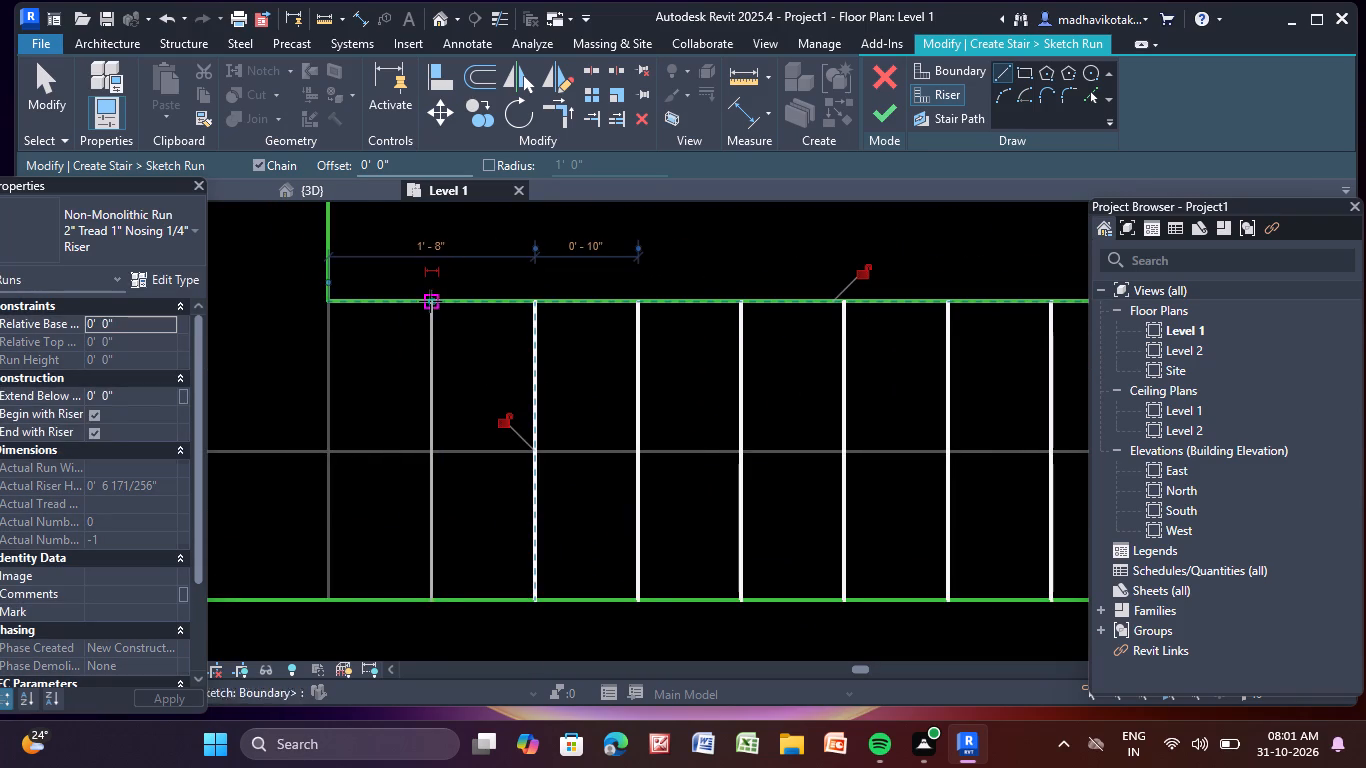
click(434, 607)
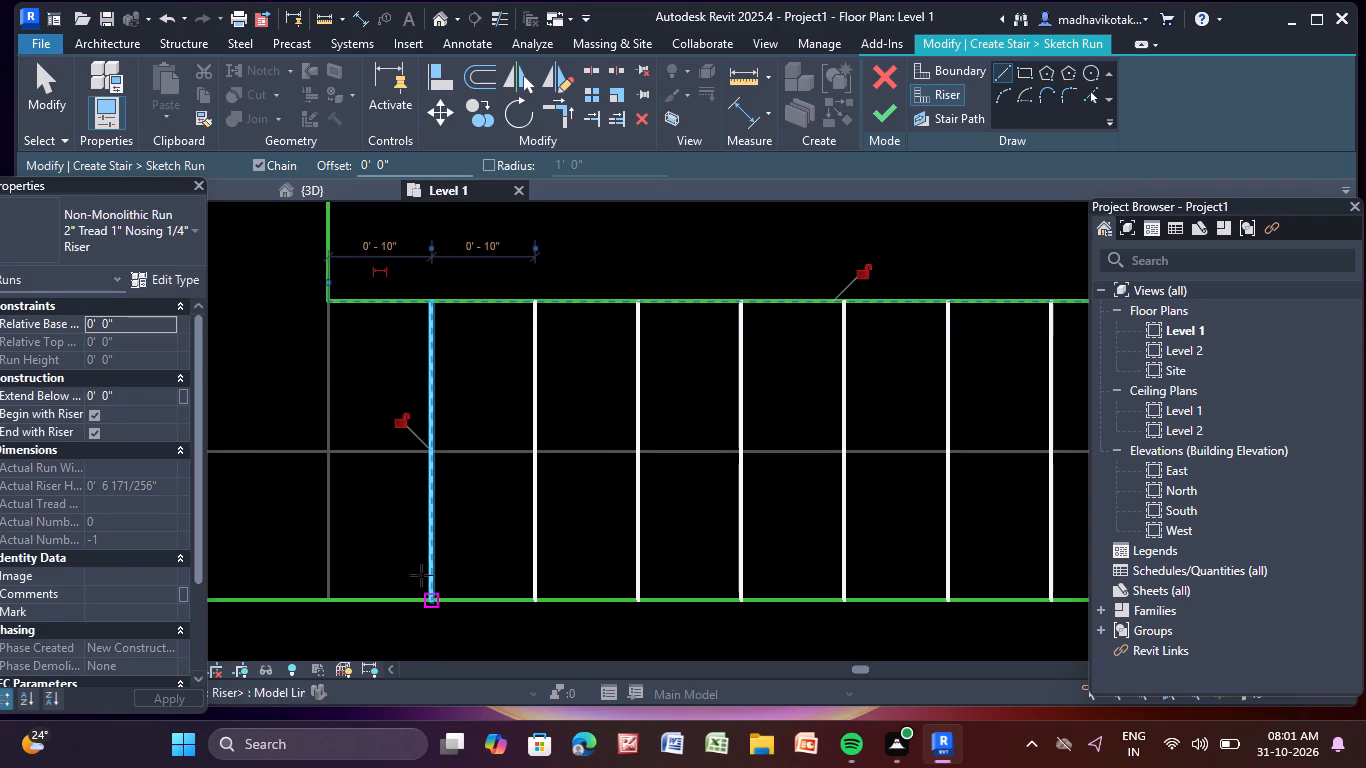
click(330, 302)
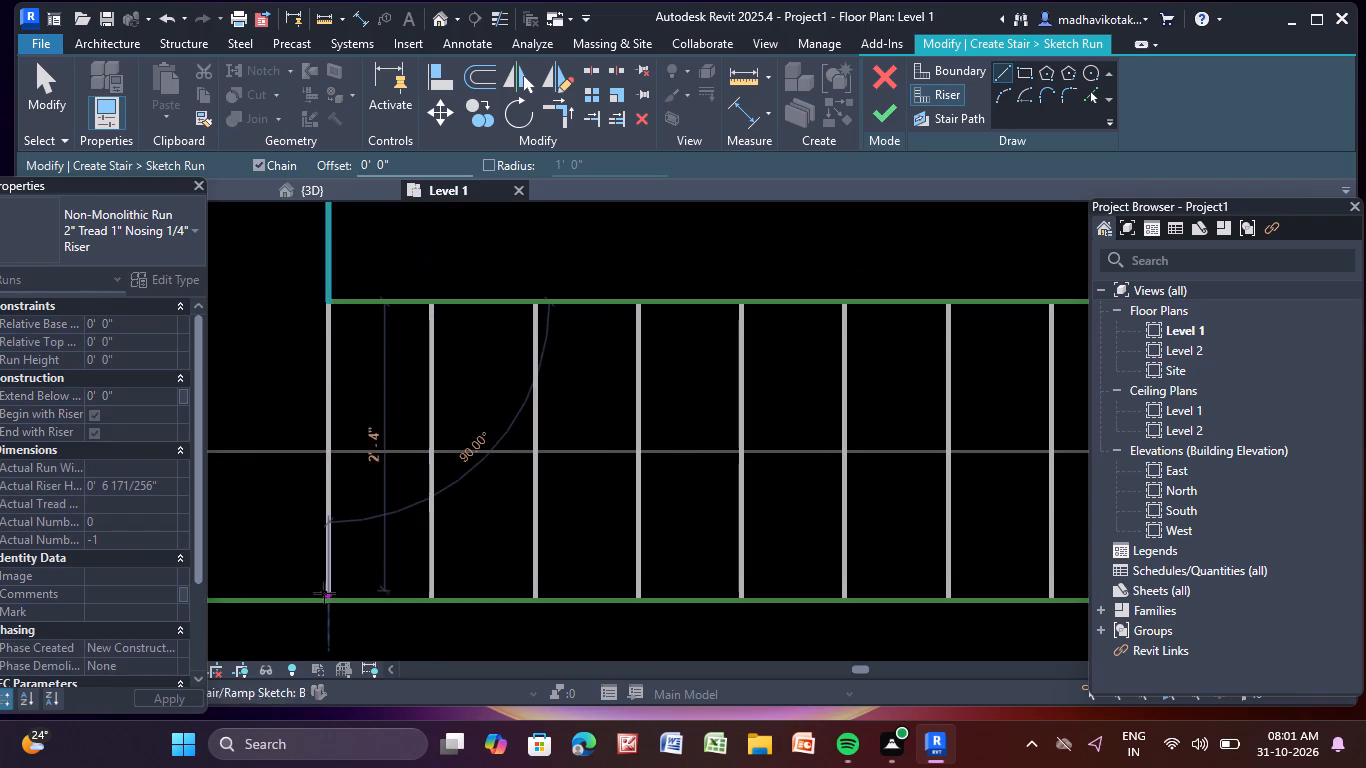
click(327, 608)
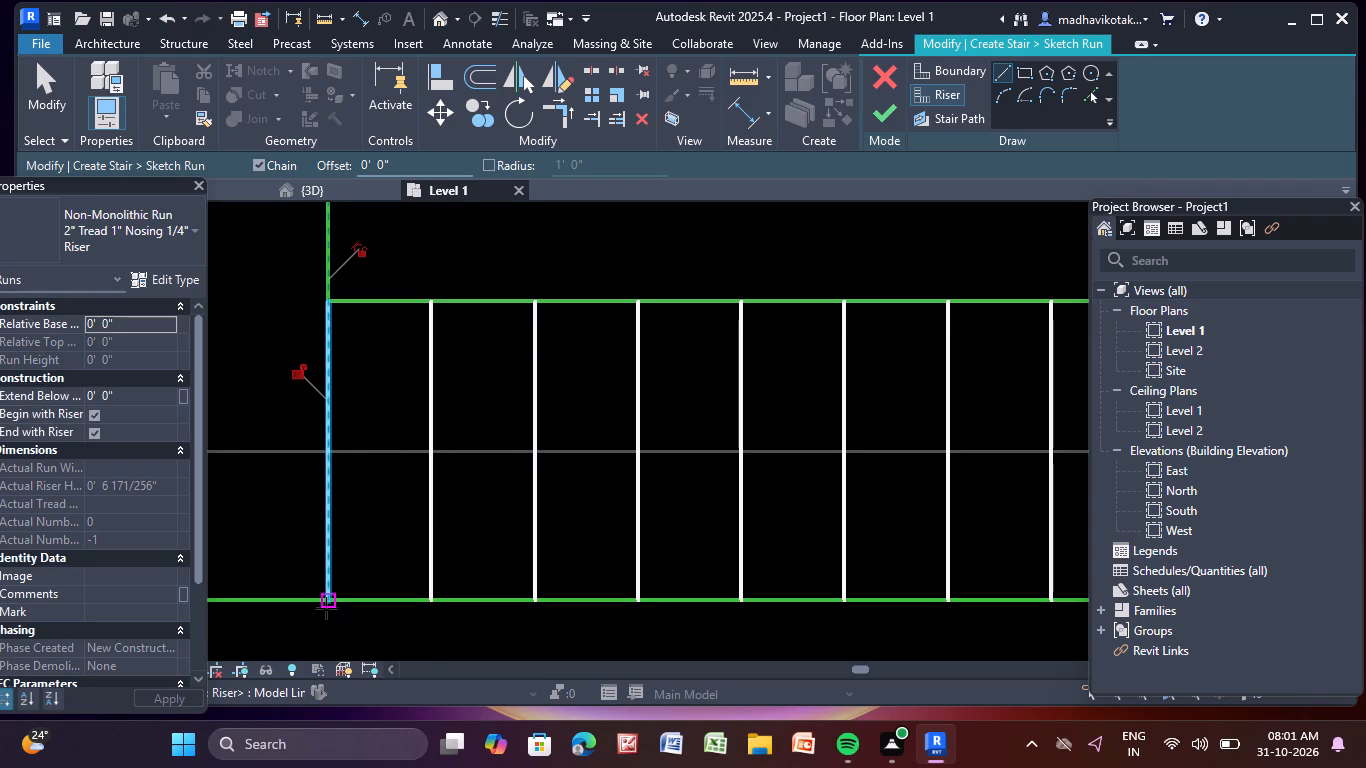
key(Escape)
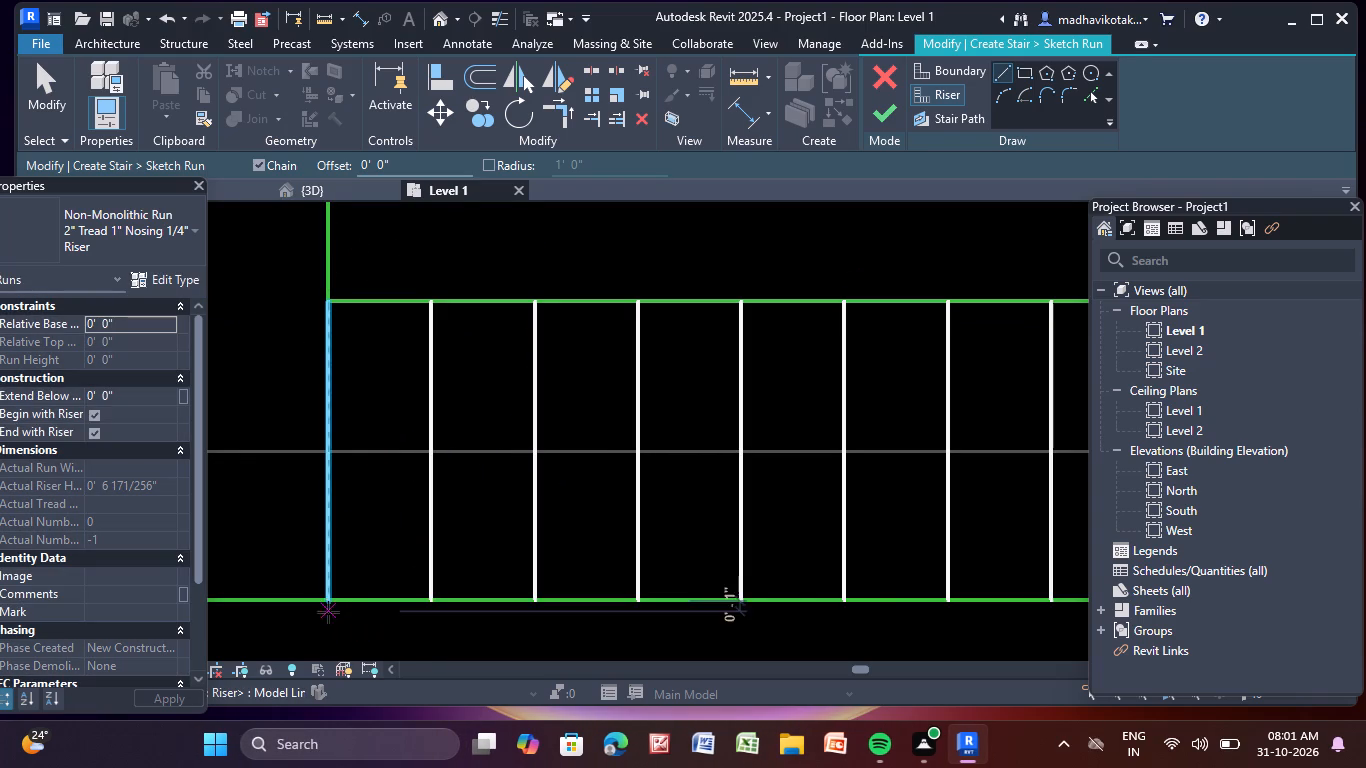
Draw a 2'-5 1/2" riser line across the open end of the flight beside the bedroom wall.
scroll(339, 581, down, 5)
scroll(707, 363, down, 1)
middle_drag(741, 370, 388, 483)
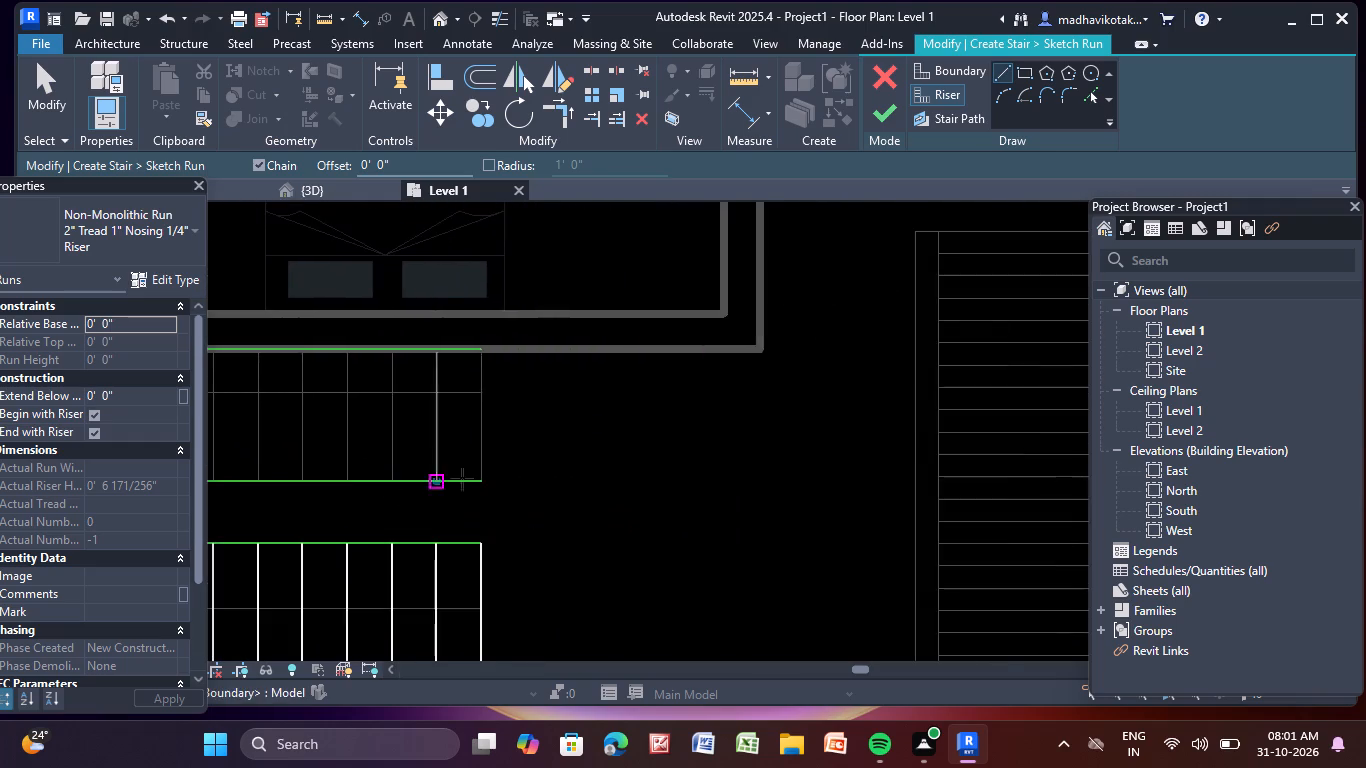
scroll(465, 478, up, 1)
scroll(465, 478, down, 1)
scroll(465, 478, up, 8)
click(494, 489)
middle_drag(519, 354, 519, 375)
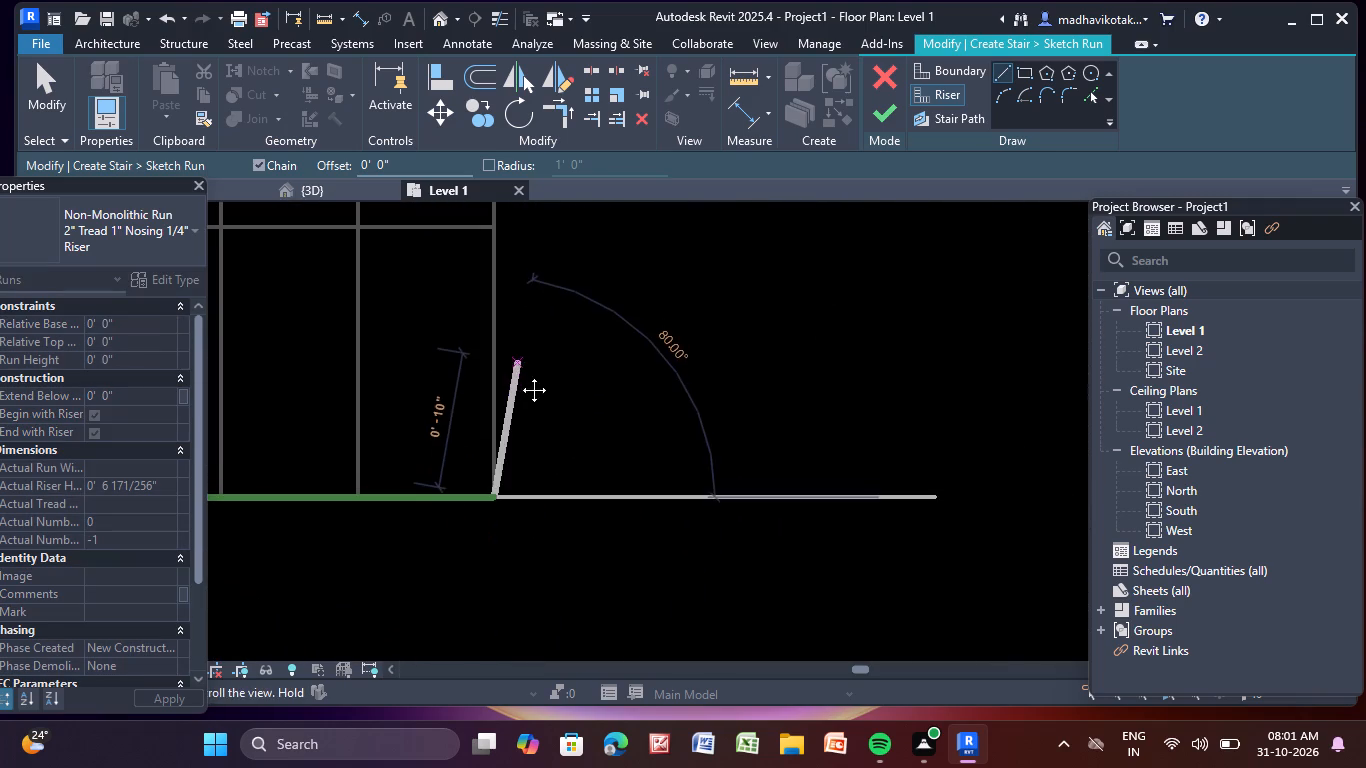
middle_drag(519, 375, 594, 565)
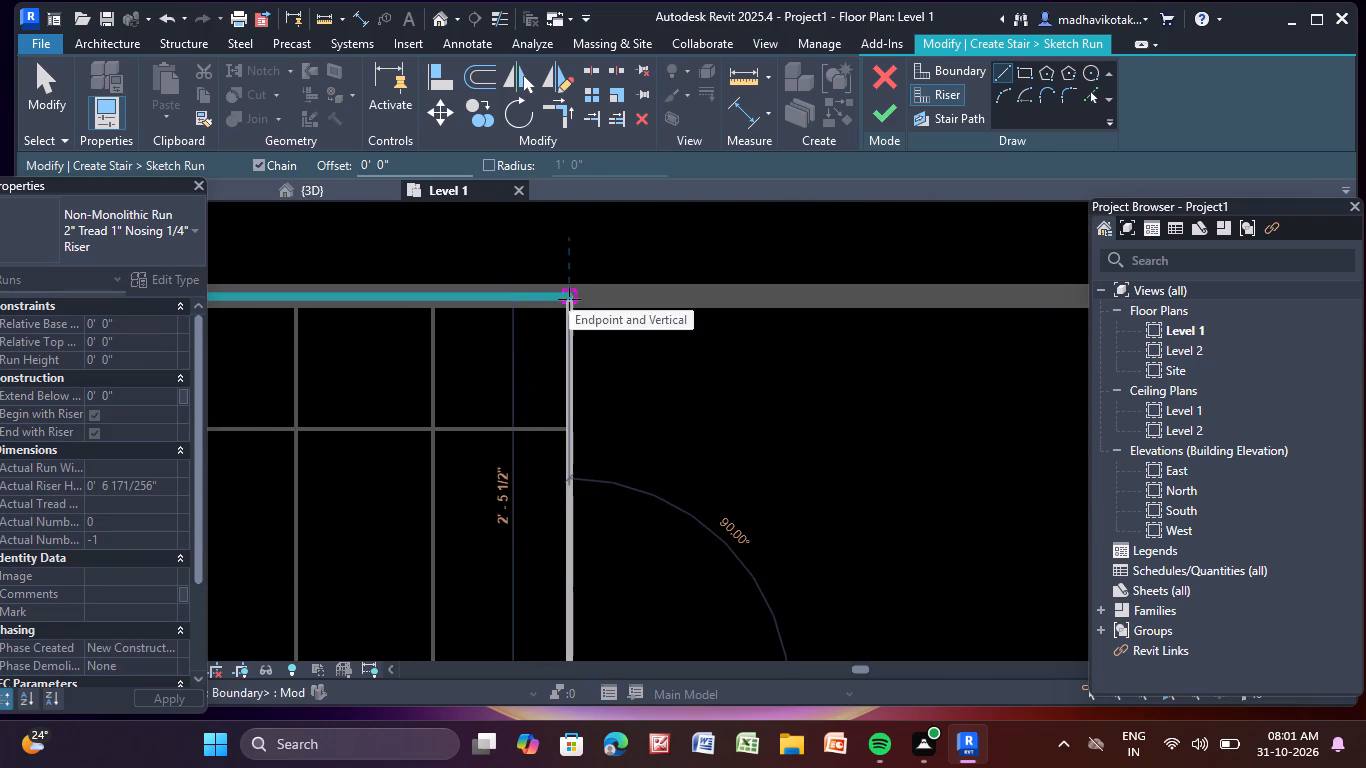
click(569, 298)
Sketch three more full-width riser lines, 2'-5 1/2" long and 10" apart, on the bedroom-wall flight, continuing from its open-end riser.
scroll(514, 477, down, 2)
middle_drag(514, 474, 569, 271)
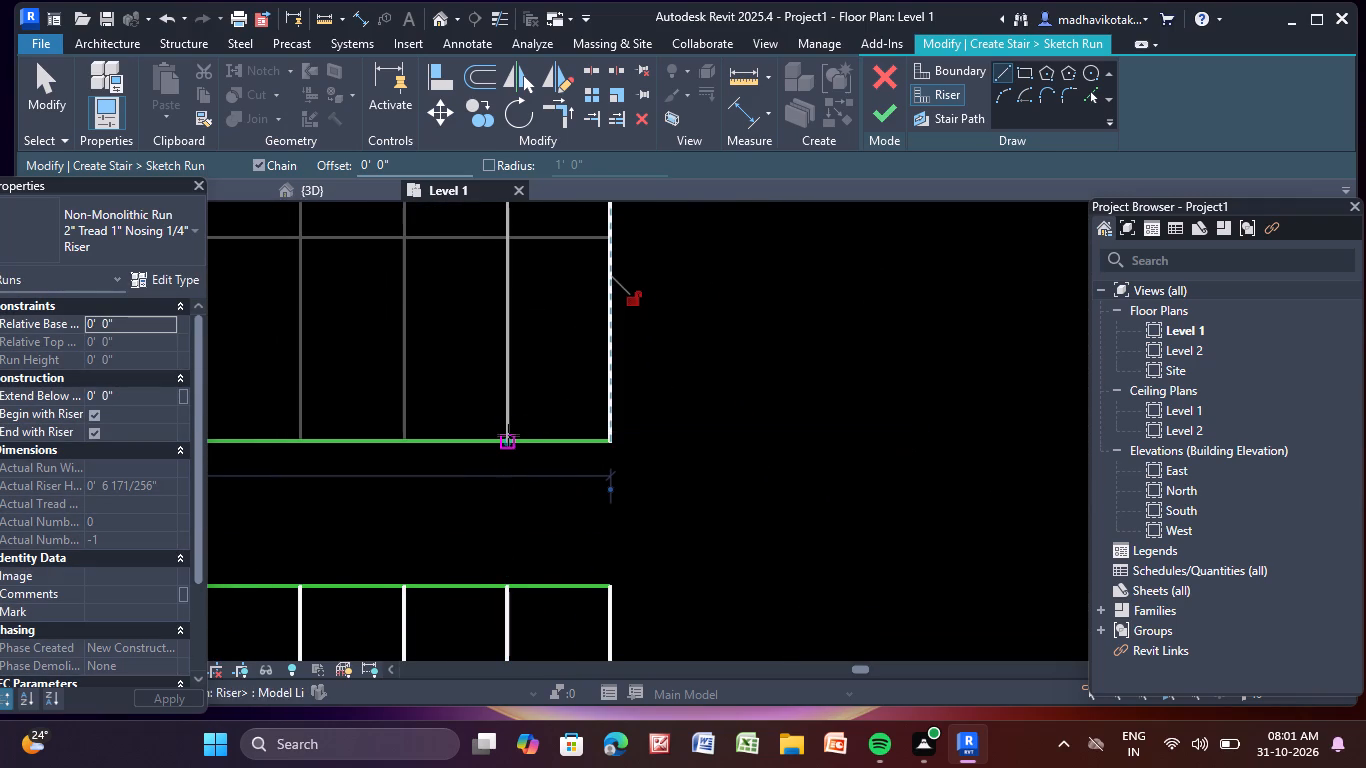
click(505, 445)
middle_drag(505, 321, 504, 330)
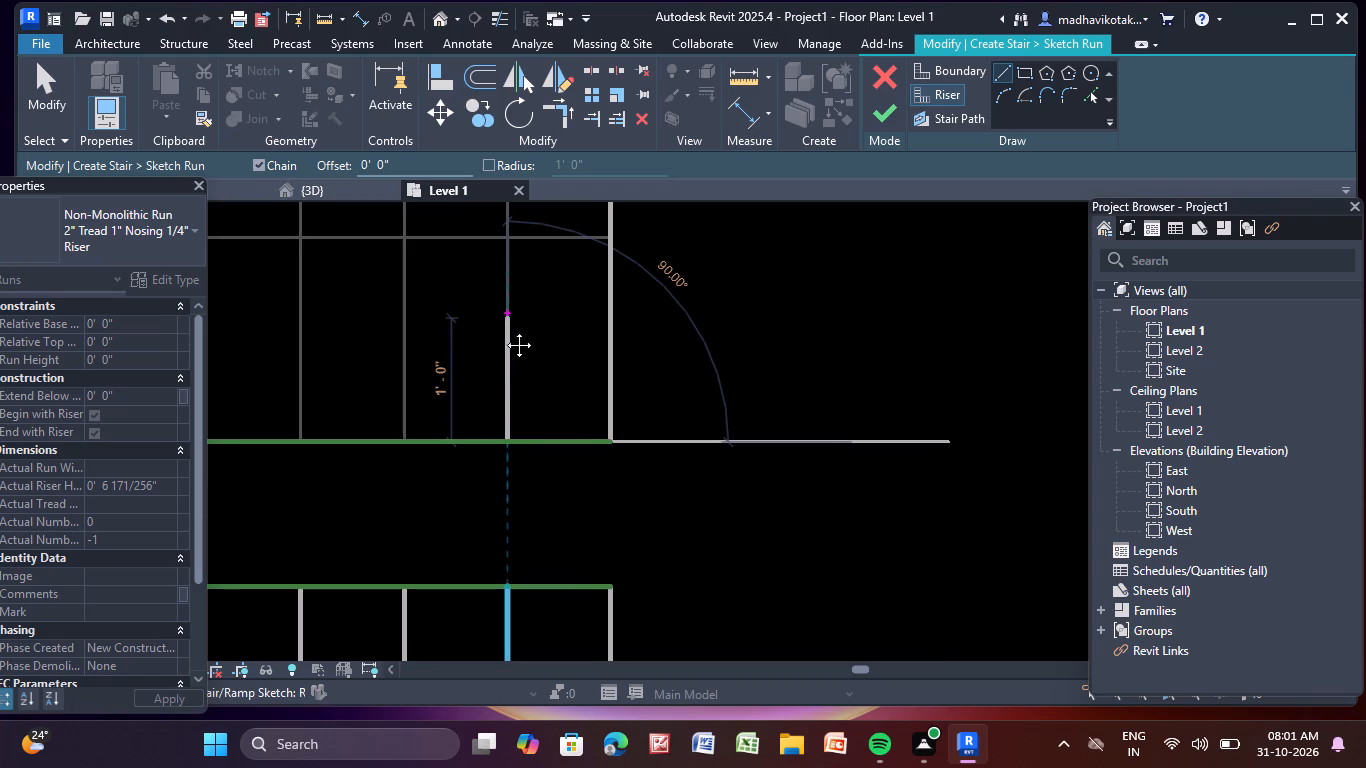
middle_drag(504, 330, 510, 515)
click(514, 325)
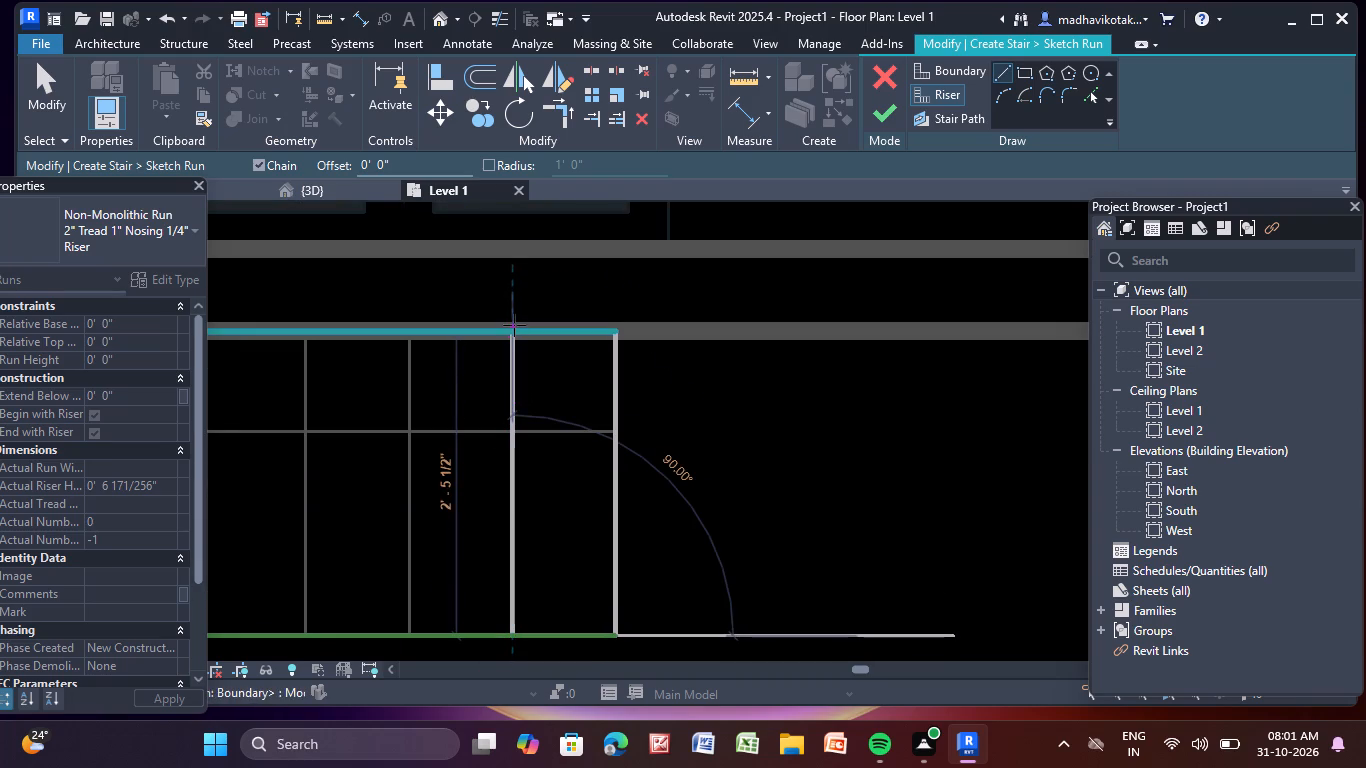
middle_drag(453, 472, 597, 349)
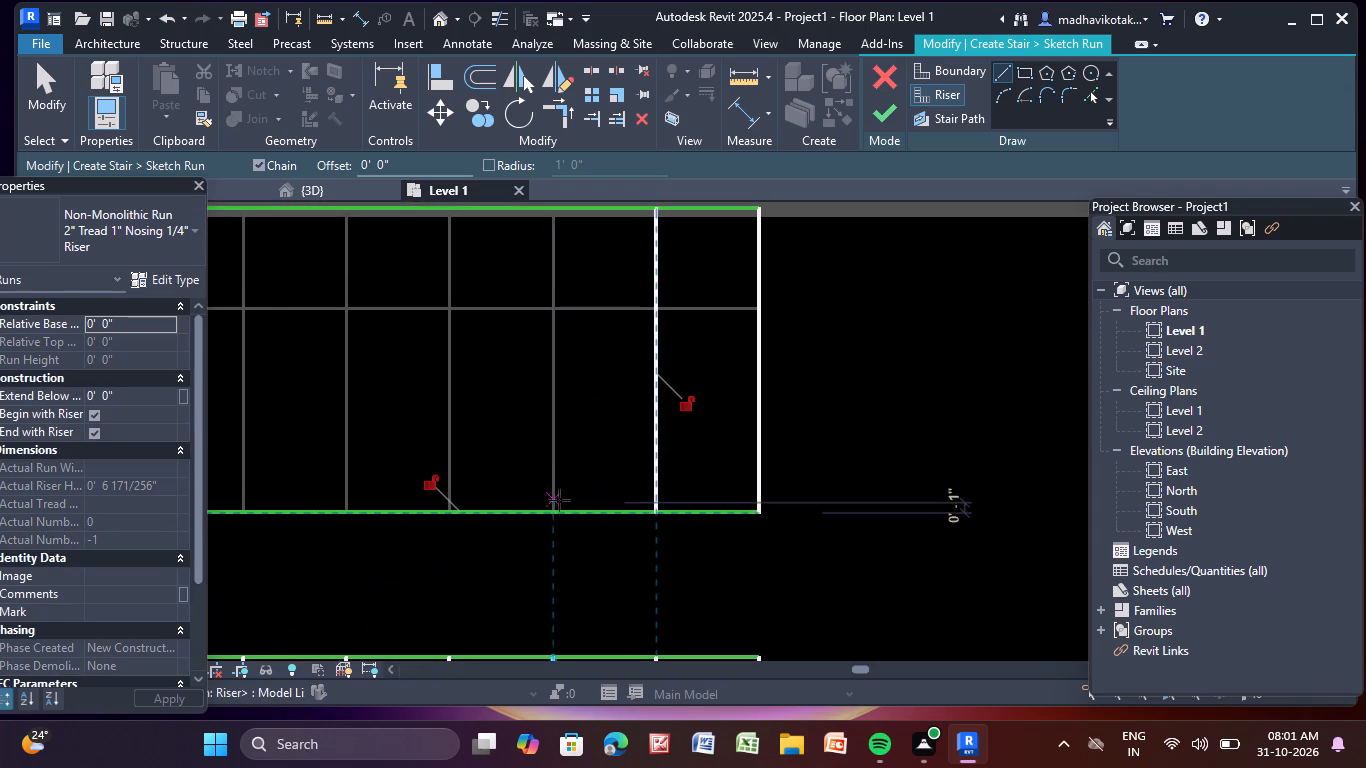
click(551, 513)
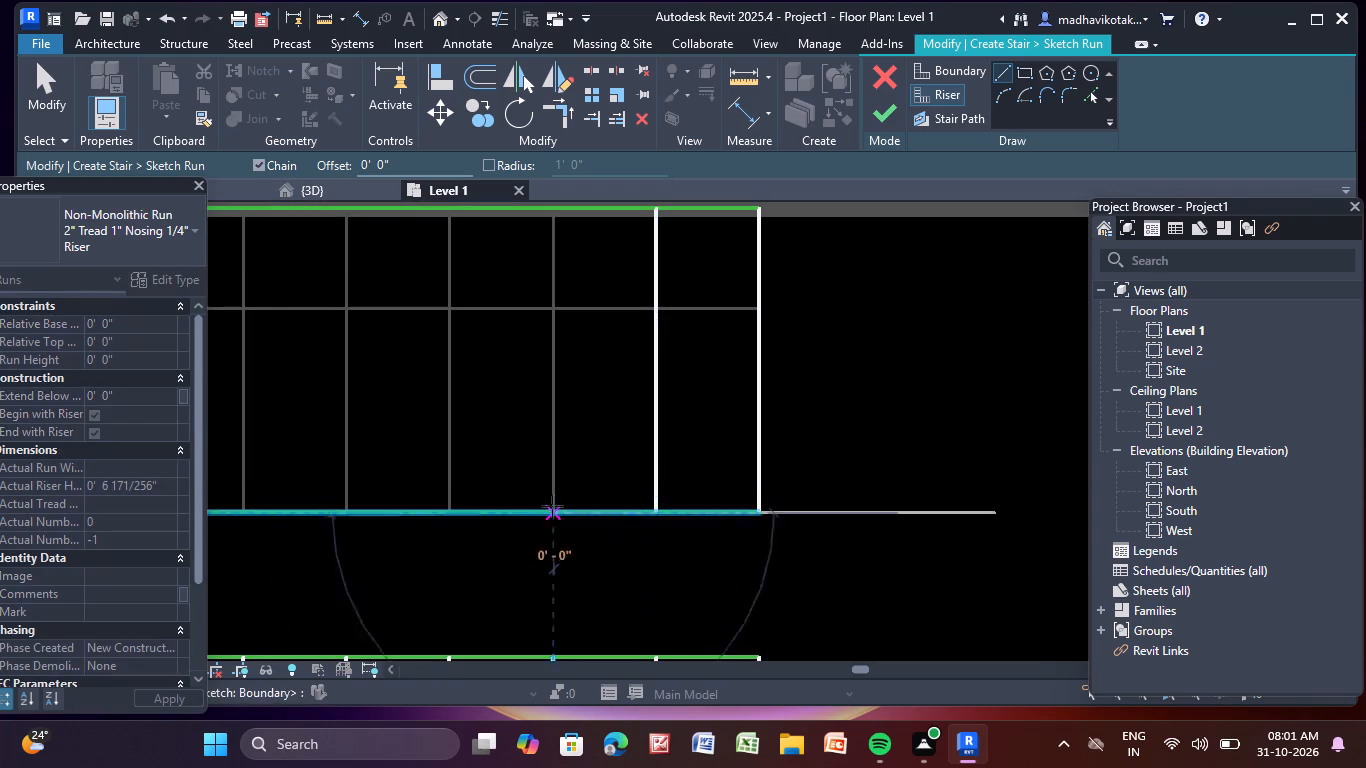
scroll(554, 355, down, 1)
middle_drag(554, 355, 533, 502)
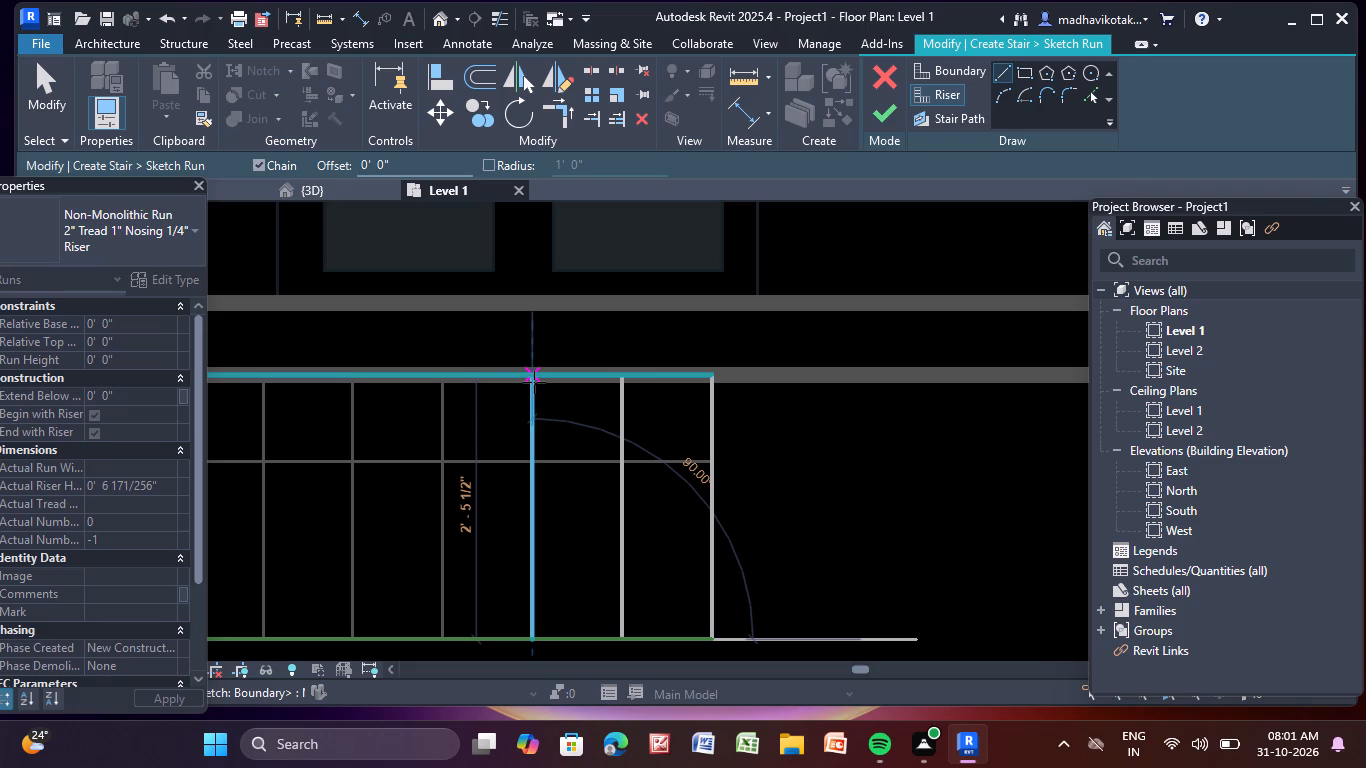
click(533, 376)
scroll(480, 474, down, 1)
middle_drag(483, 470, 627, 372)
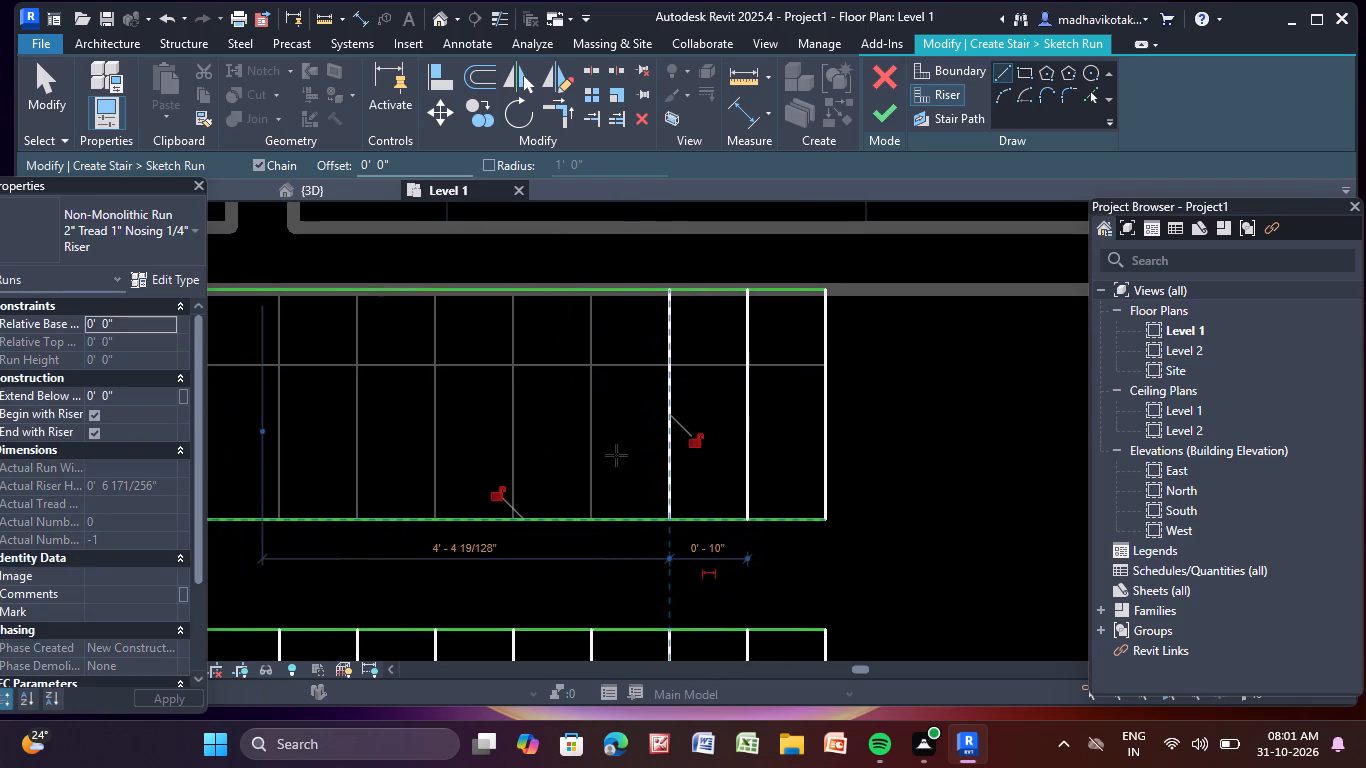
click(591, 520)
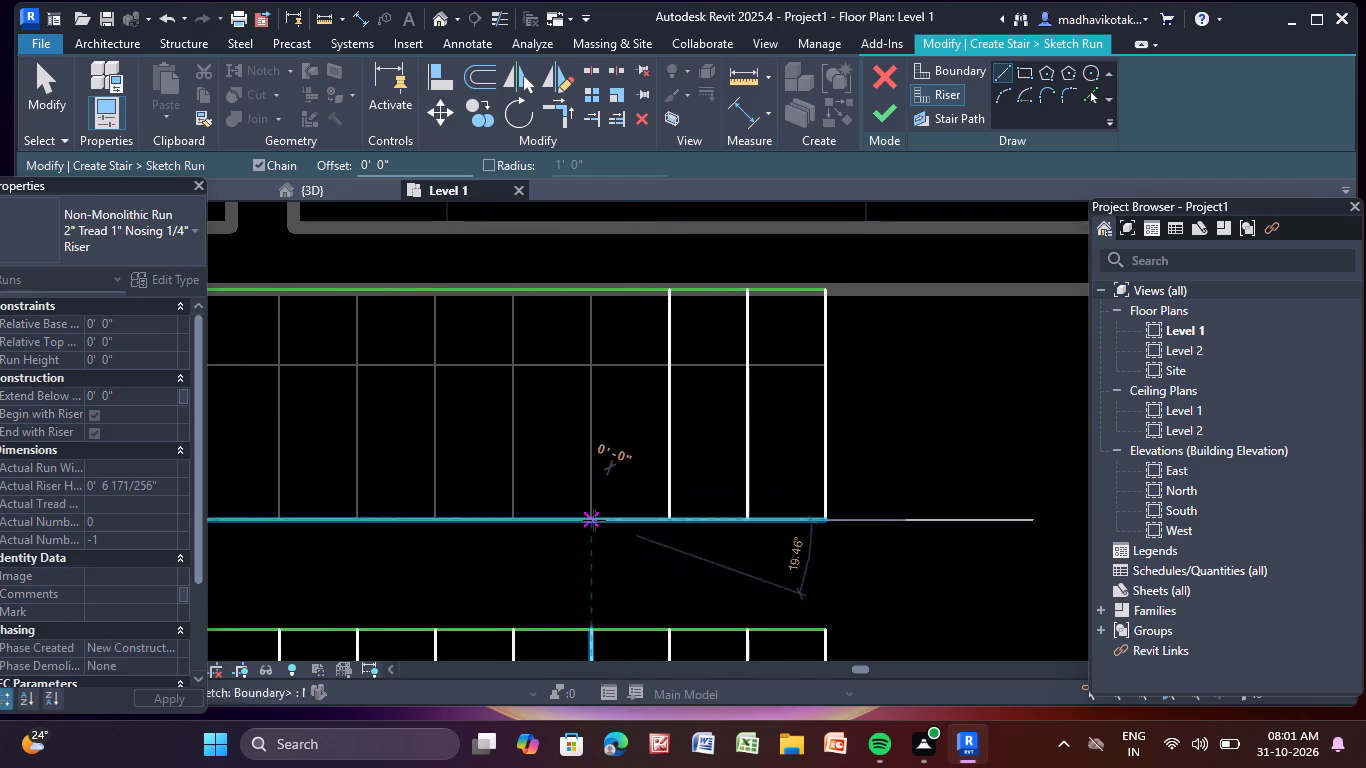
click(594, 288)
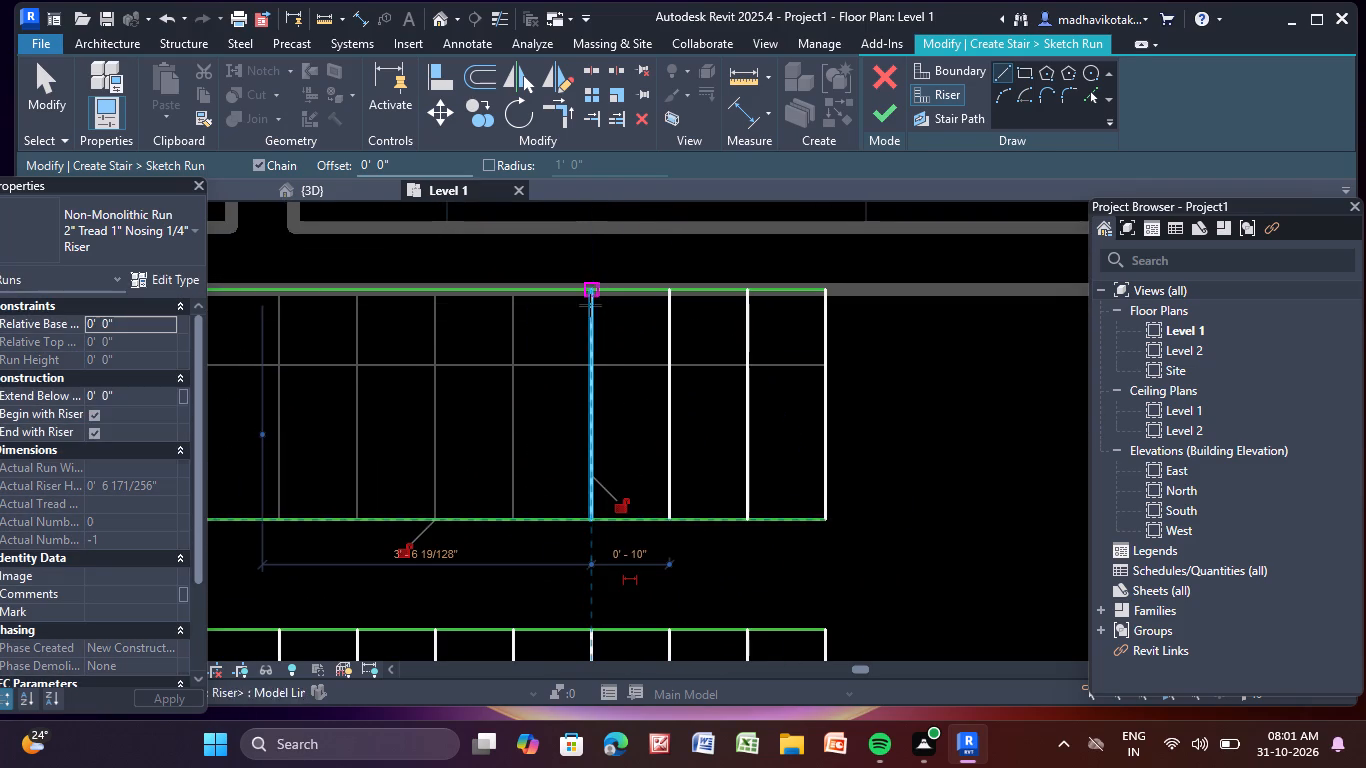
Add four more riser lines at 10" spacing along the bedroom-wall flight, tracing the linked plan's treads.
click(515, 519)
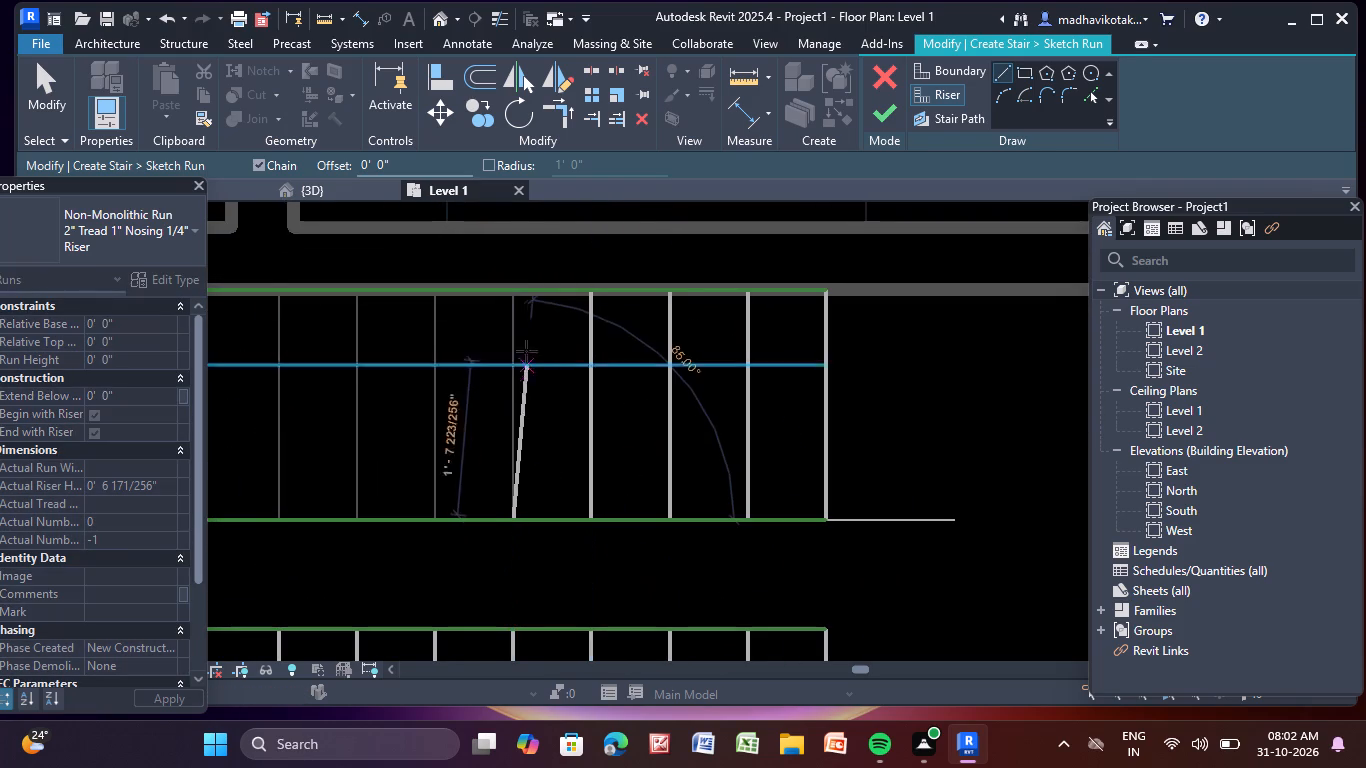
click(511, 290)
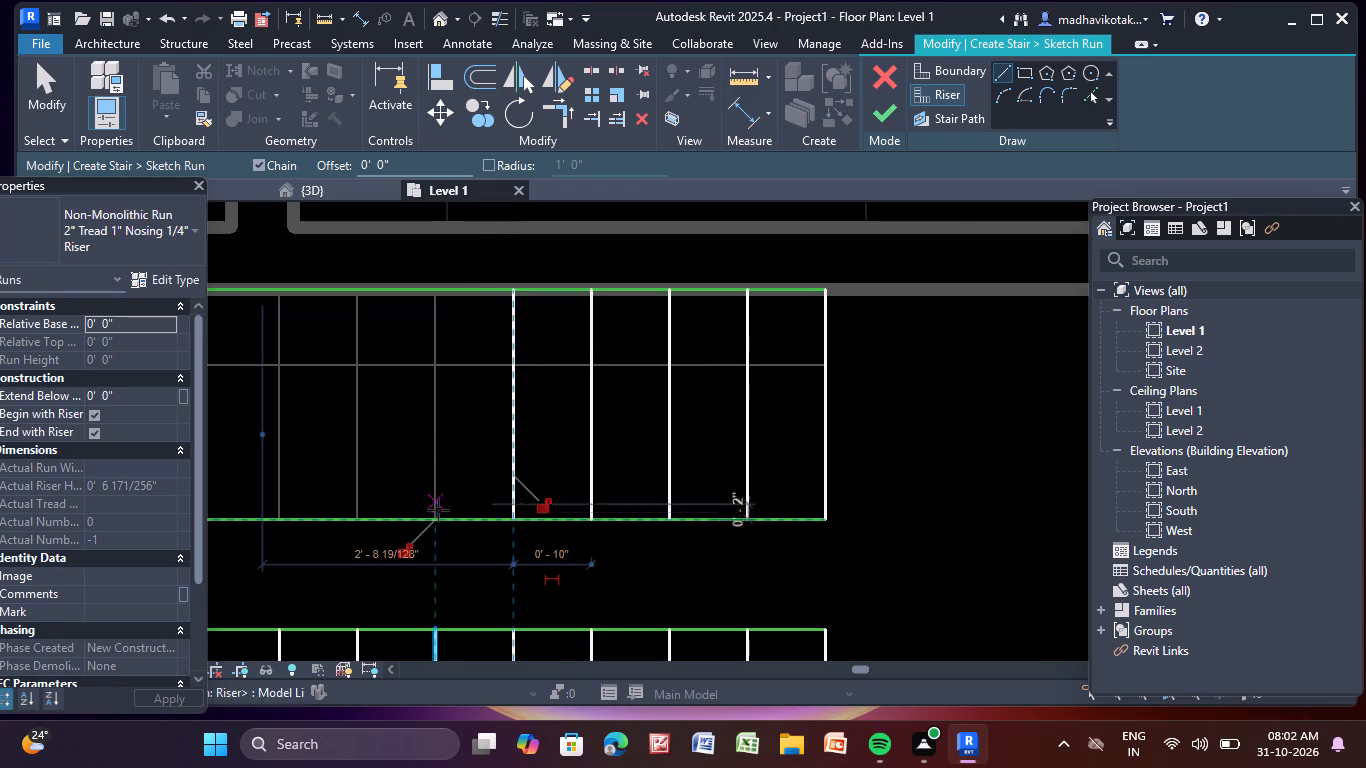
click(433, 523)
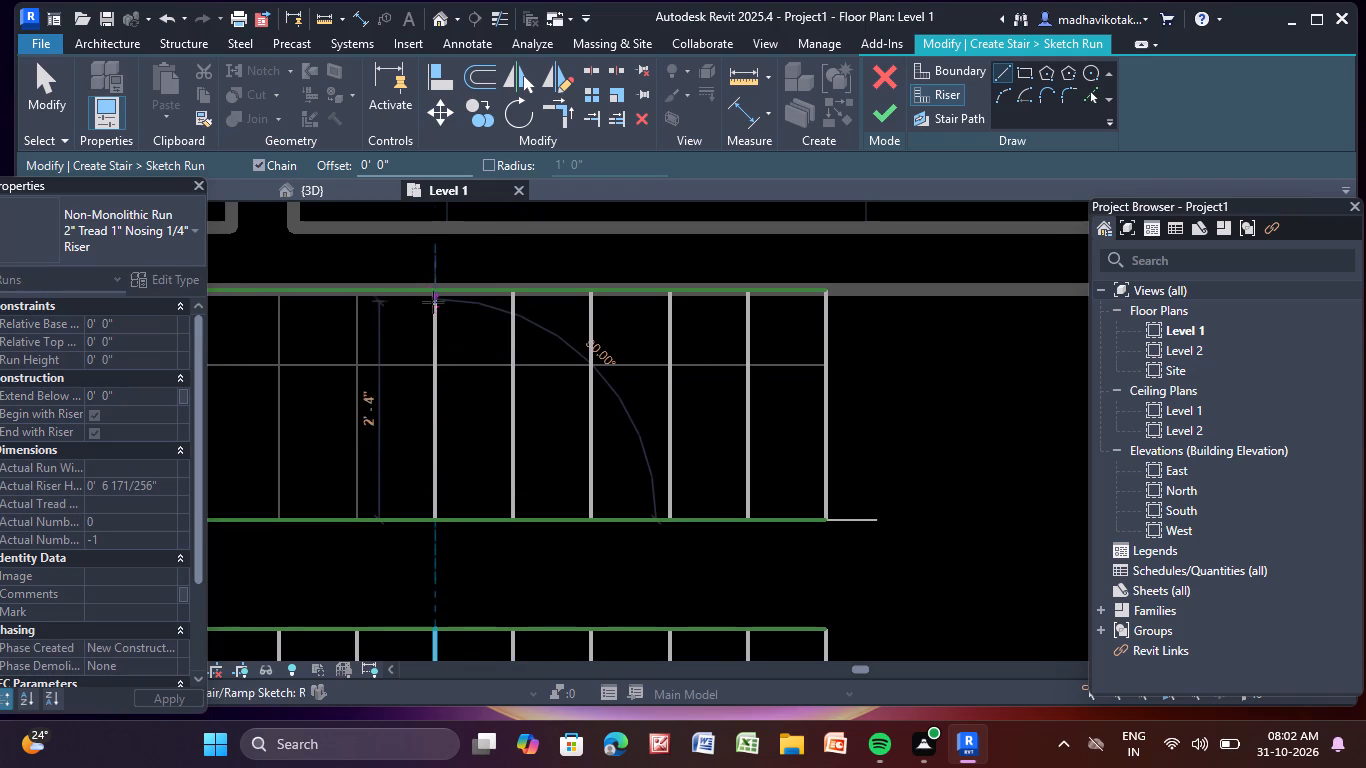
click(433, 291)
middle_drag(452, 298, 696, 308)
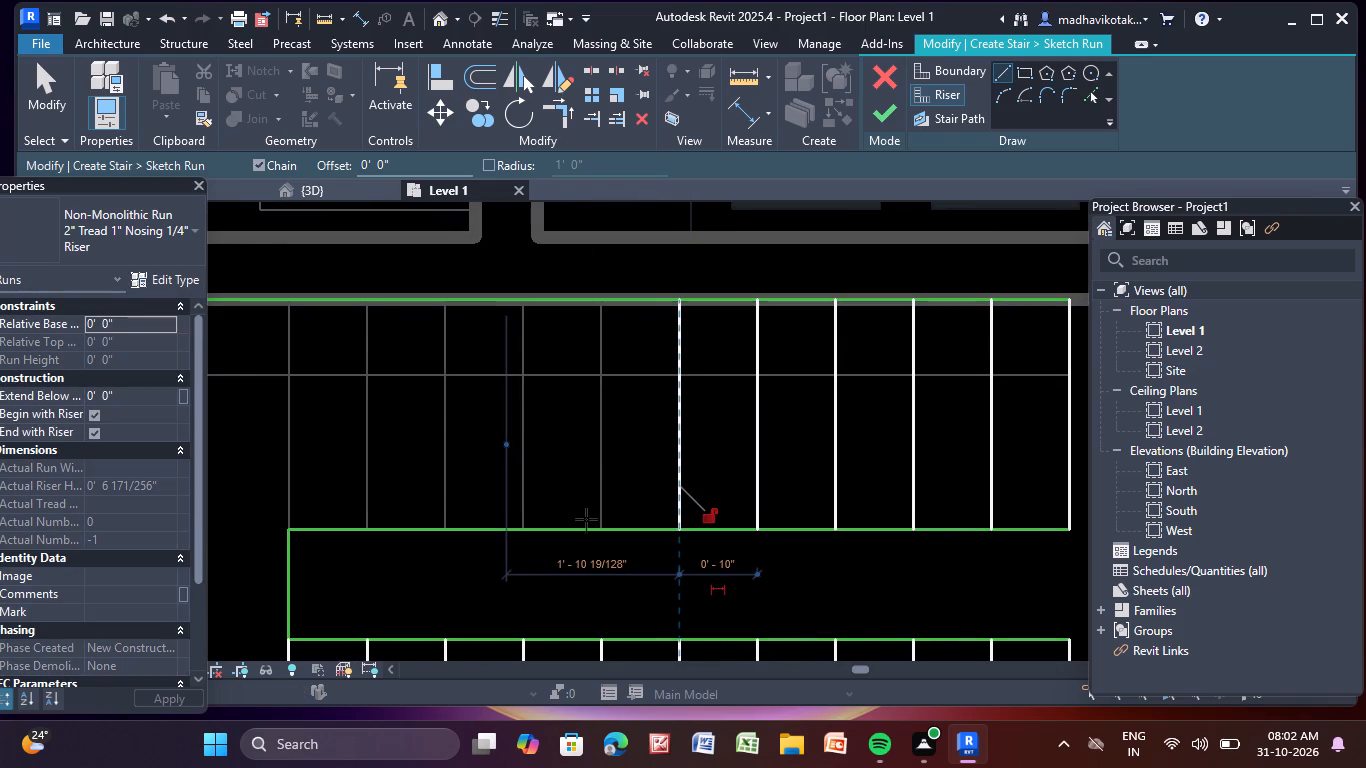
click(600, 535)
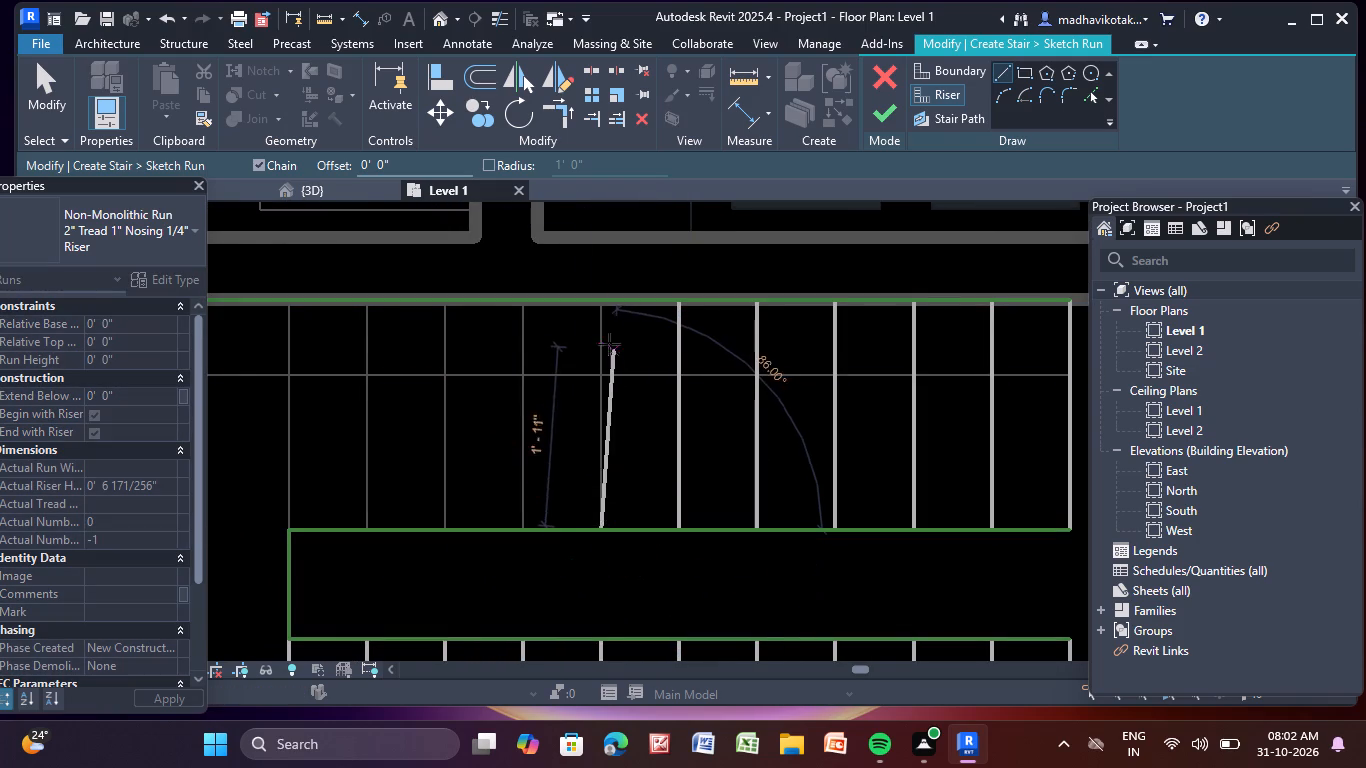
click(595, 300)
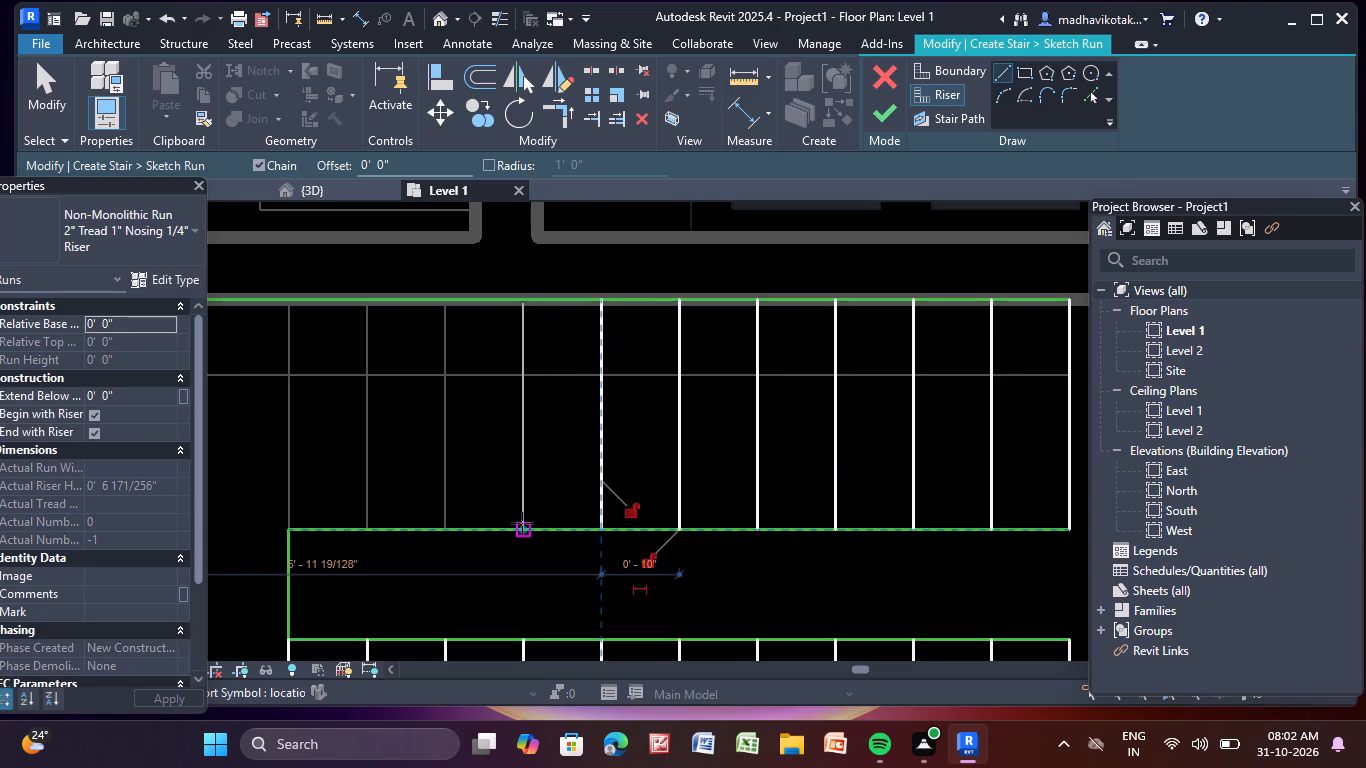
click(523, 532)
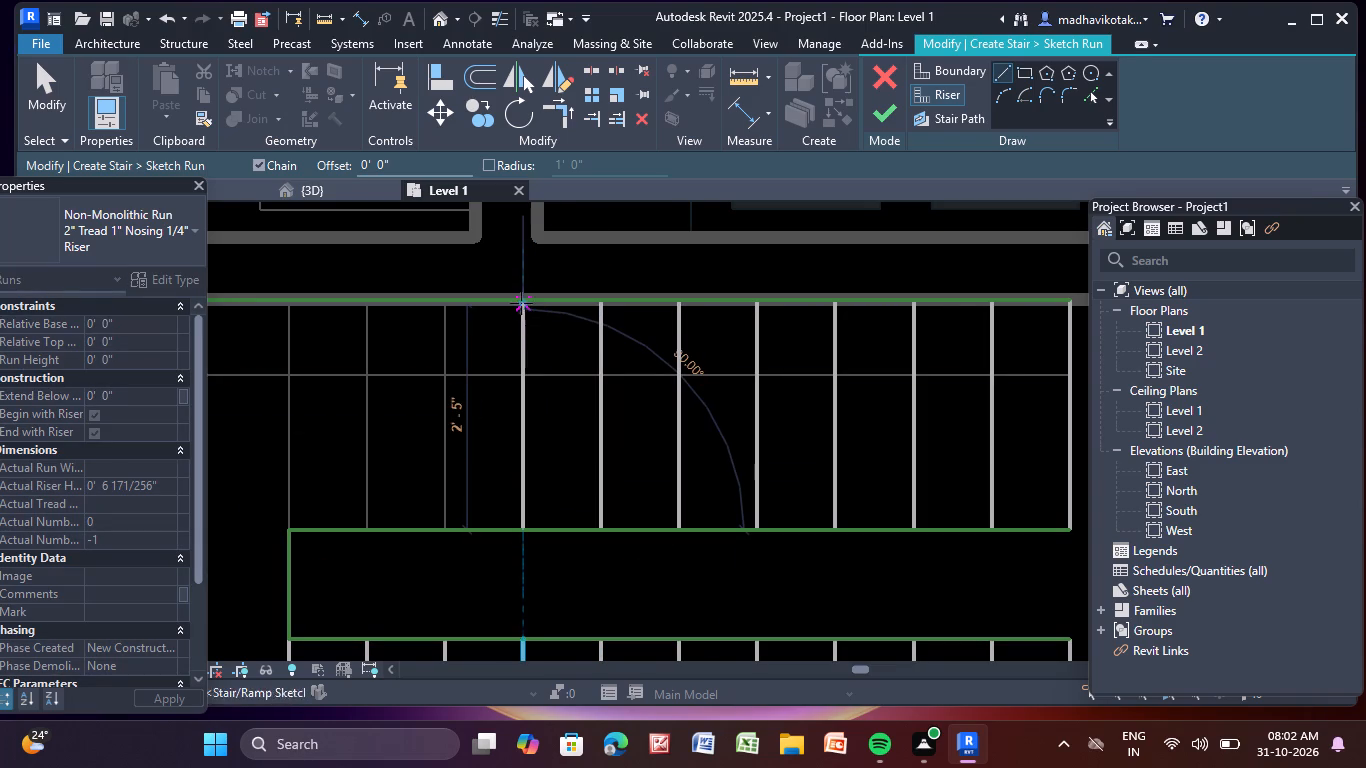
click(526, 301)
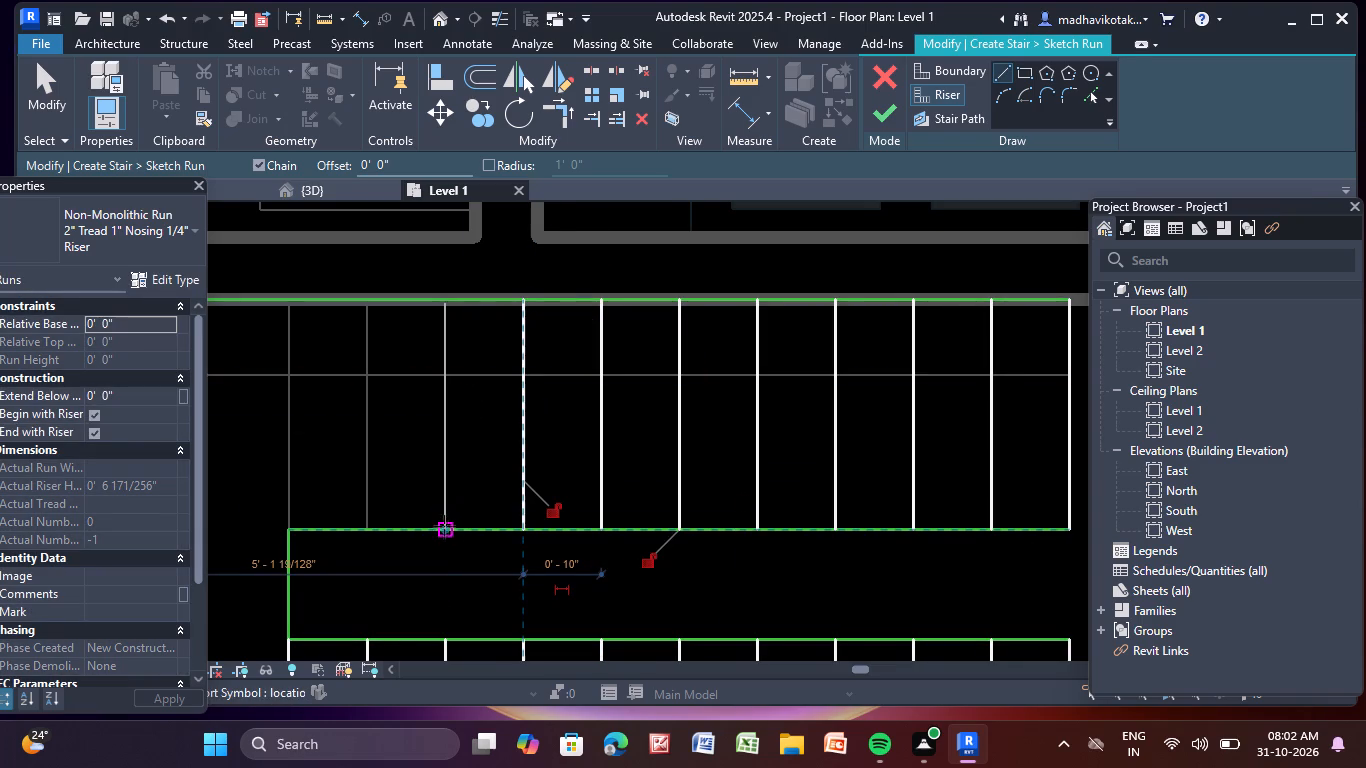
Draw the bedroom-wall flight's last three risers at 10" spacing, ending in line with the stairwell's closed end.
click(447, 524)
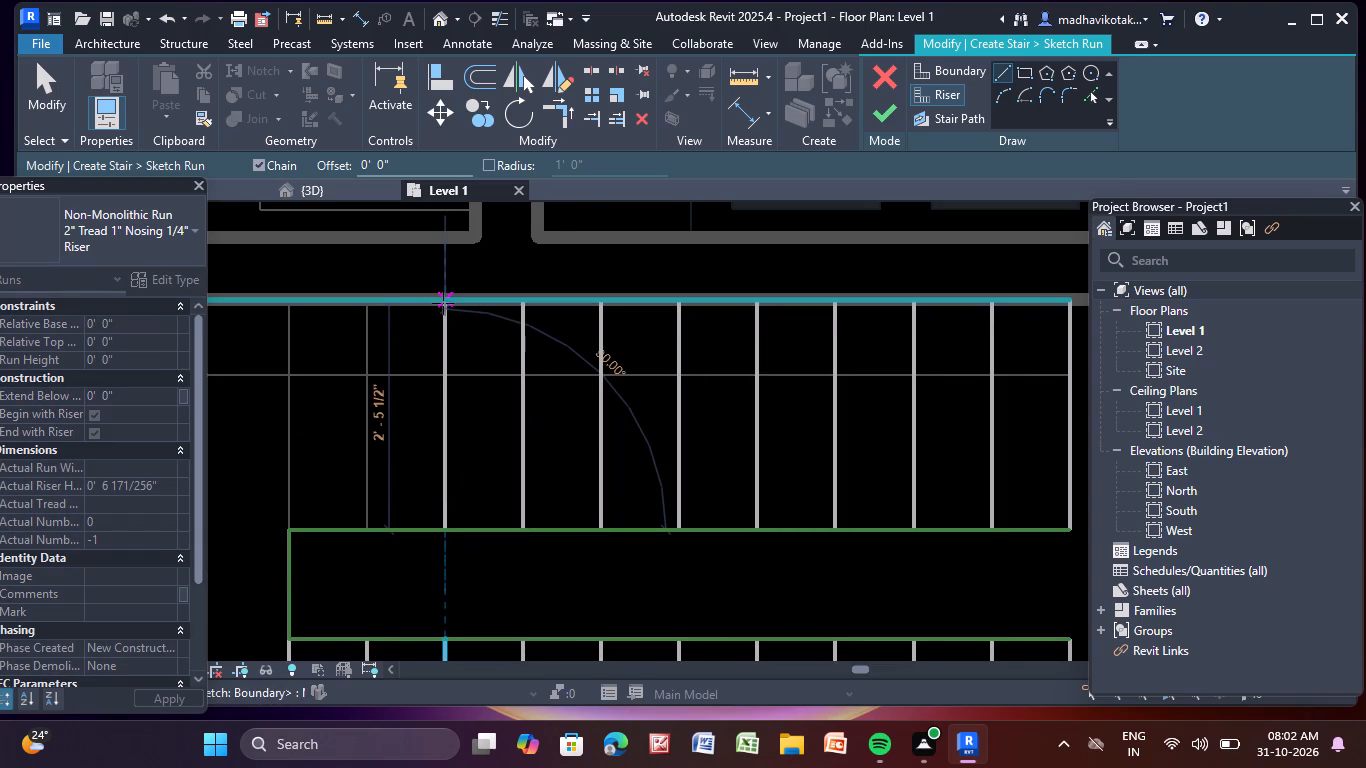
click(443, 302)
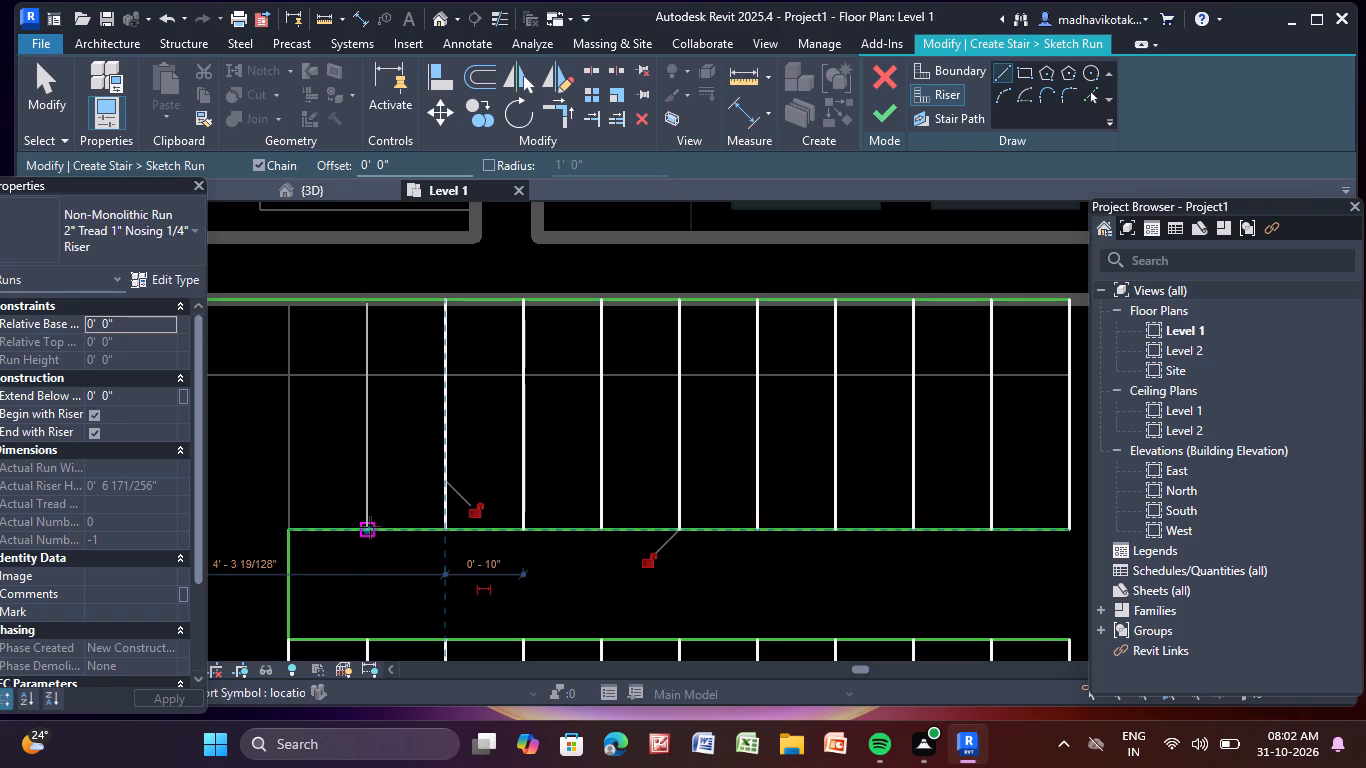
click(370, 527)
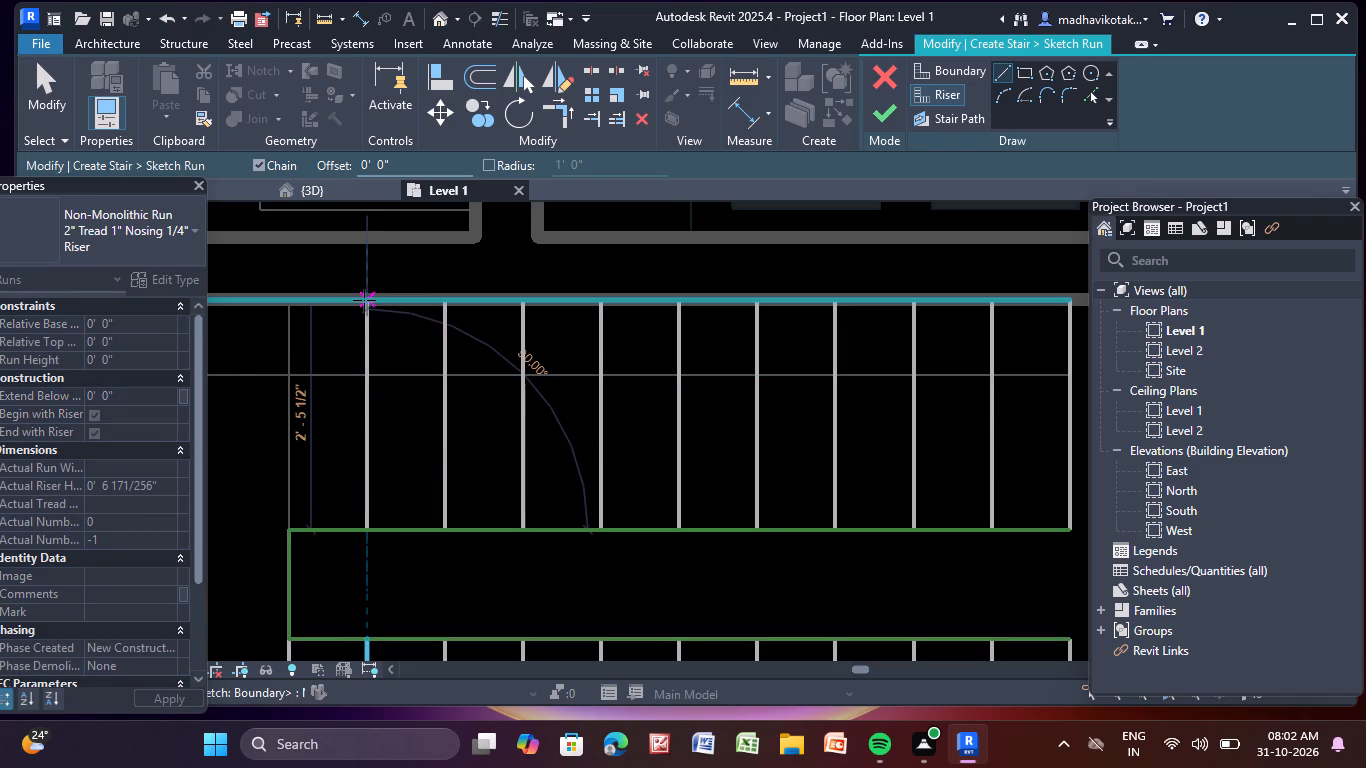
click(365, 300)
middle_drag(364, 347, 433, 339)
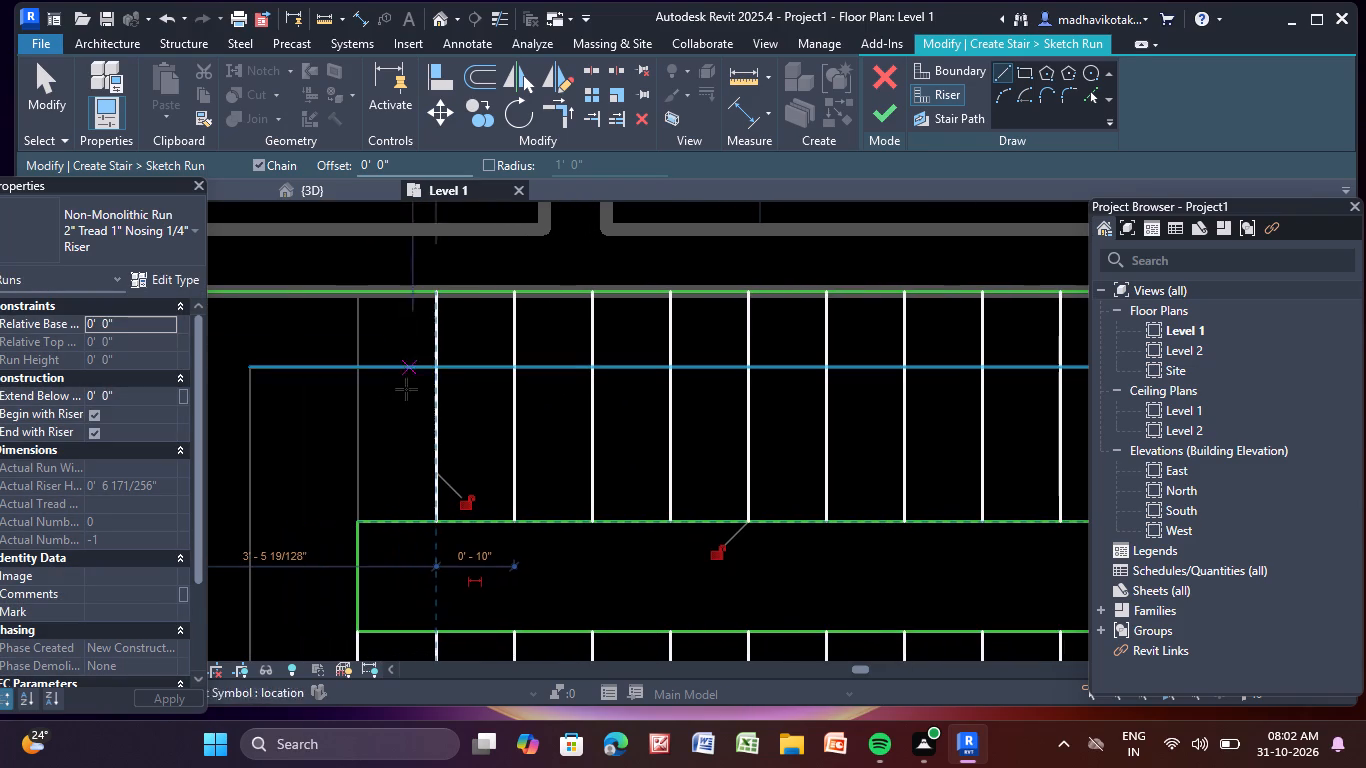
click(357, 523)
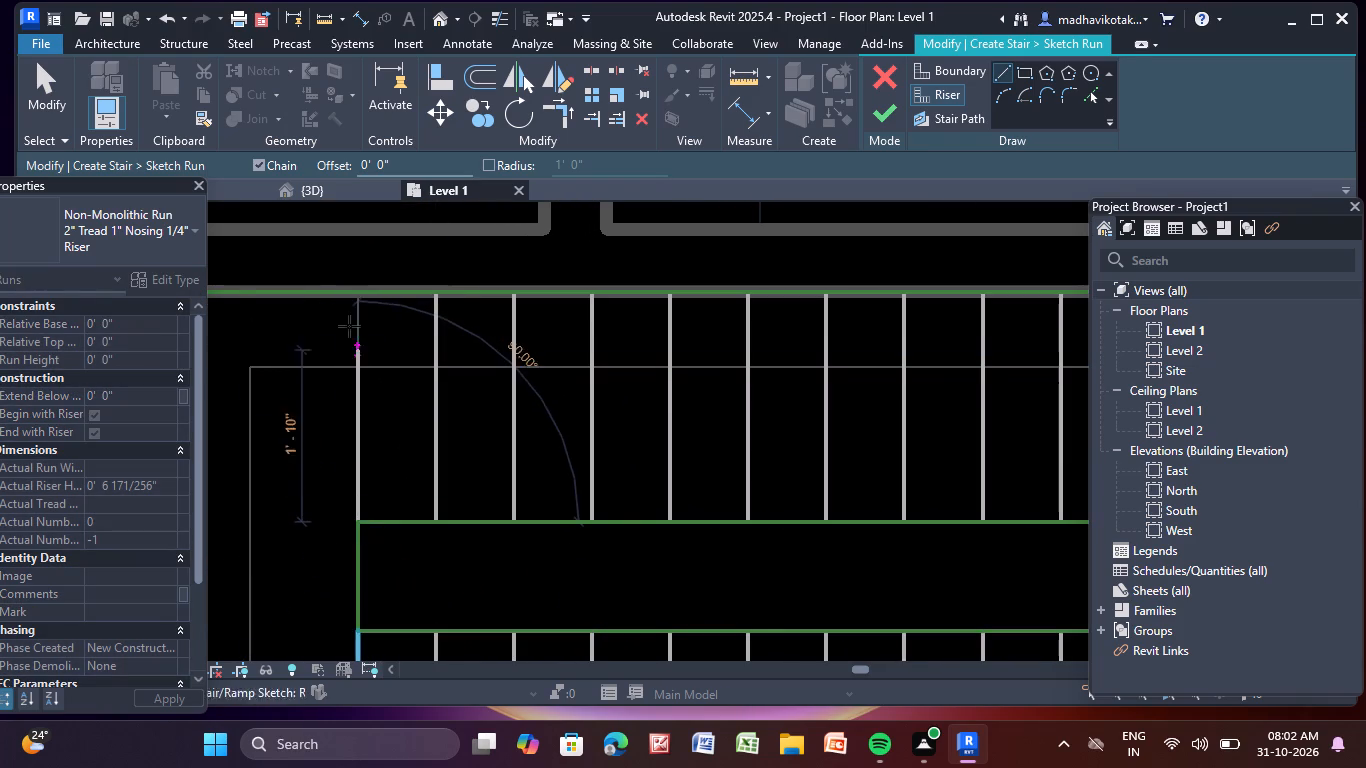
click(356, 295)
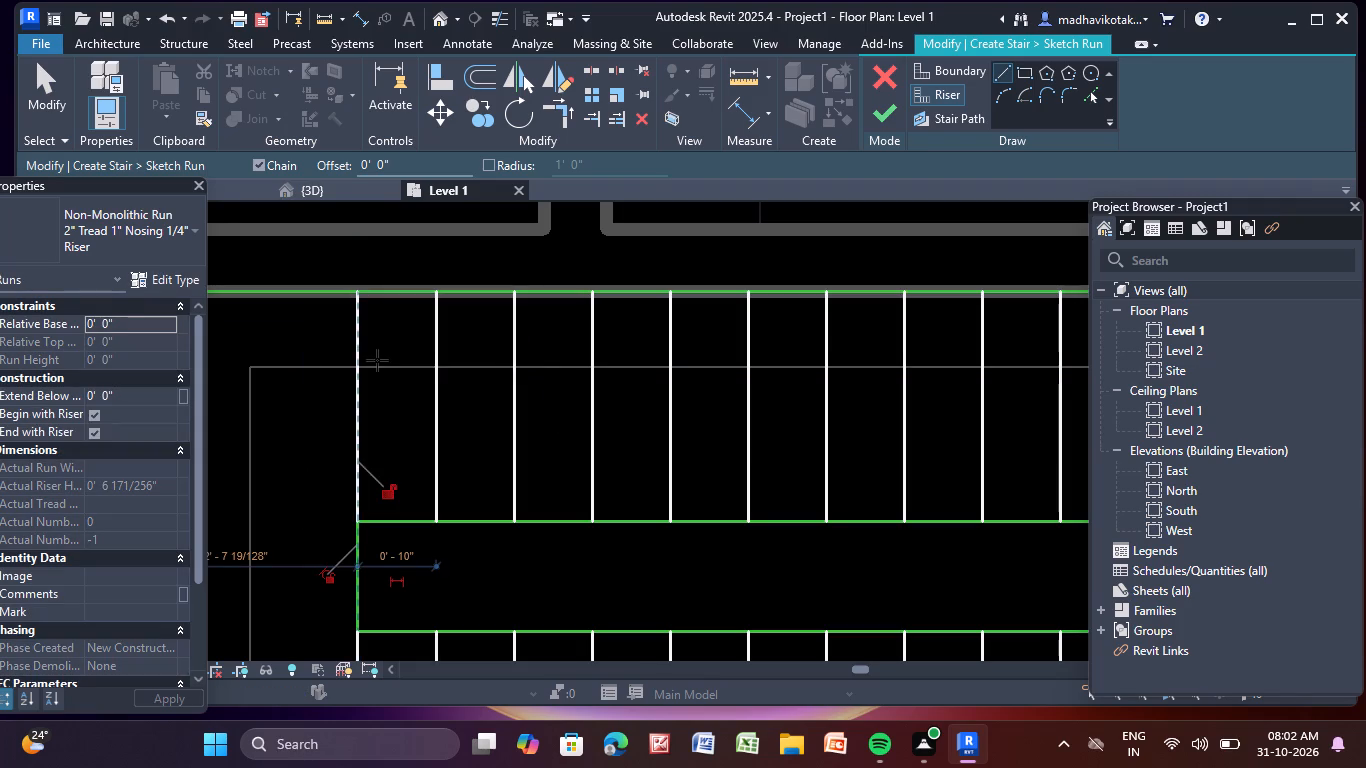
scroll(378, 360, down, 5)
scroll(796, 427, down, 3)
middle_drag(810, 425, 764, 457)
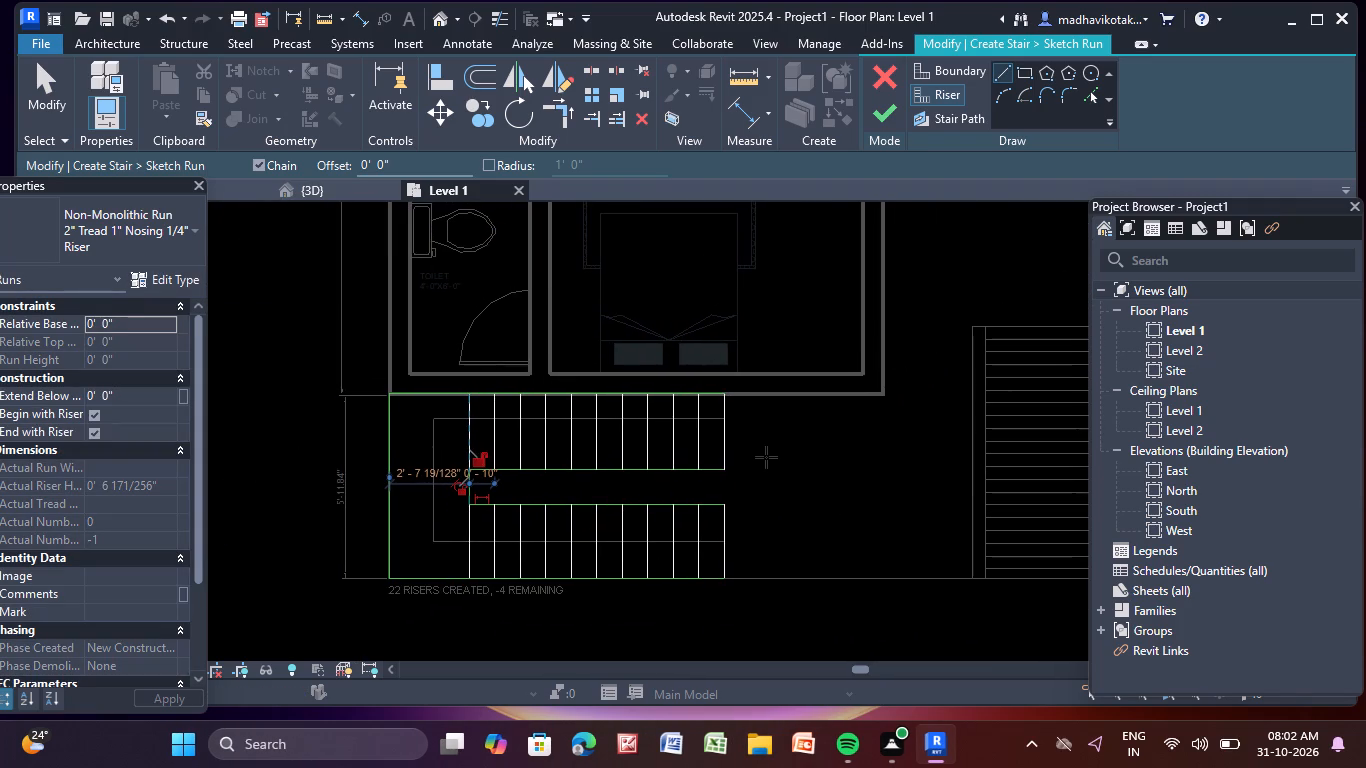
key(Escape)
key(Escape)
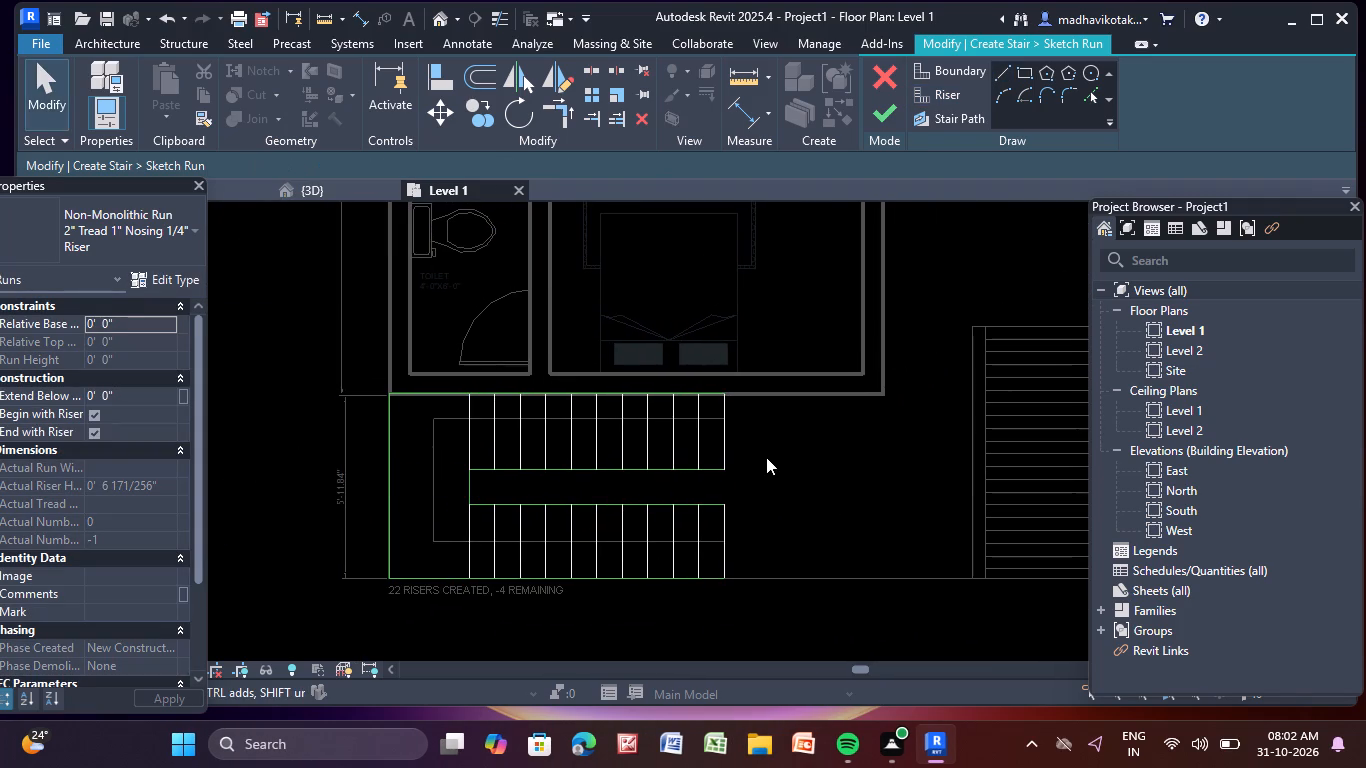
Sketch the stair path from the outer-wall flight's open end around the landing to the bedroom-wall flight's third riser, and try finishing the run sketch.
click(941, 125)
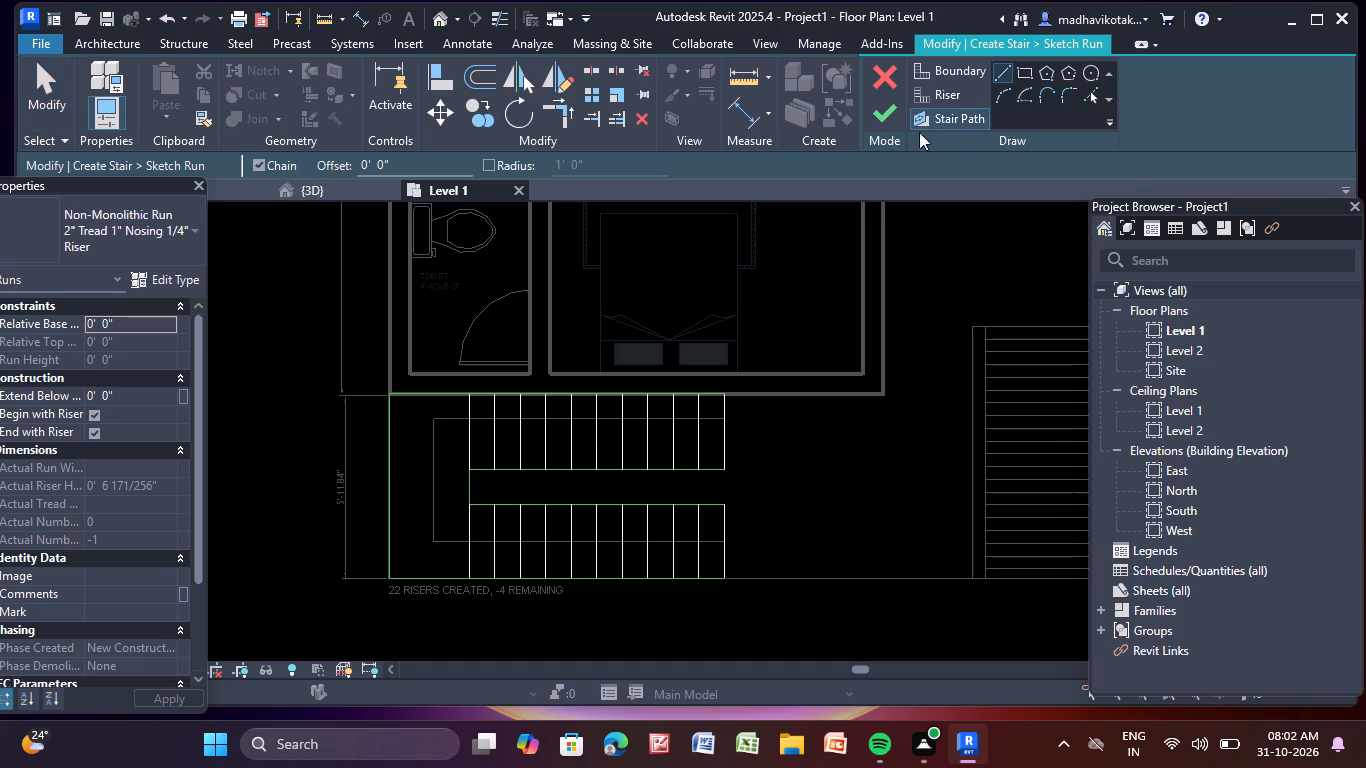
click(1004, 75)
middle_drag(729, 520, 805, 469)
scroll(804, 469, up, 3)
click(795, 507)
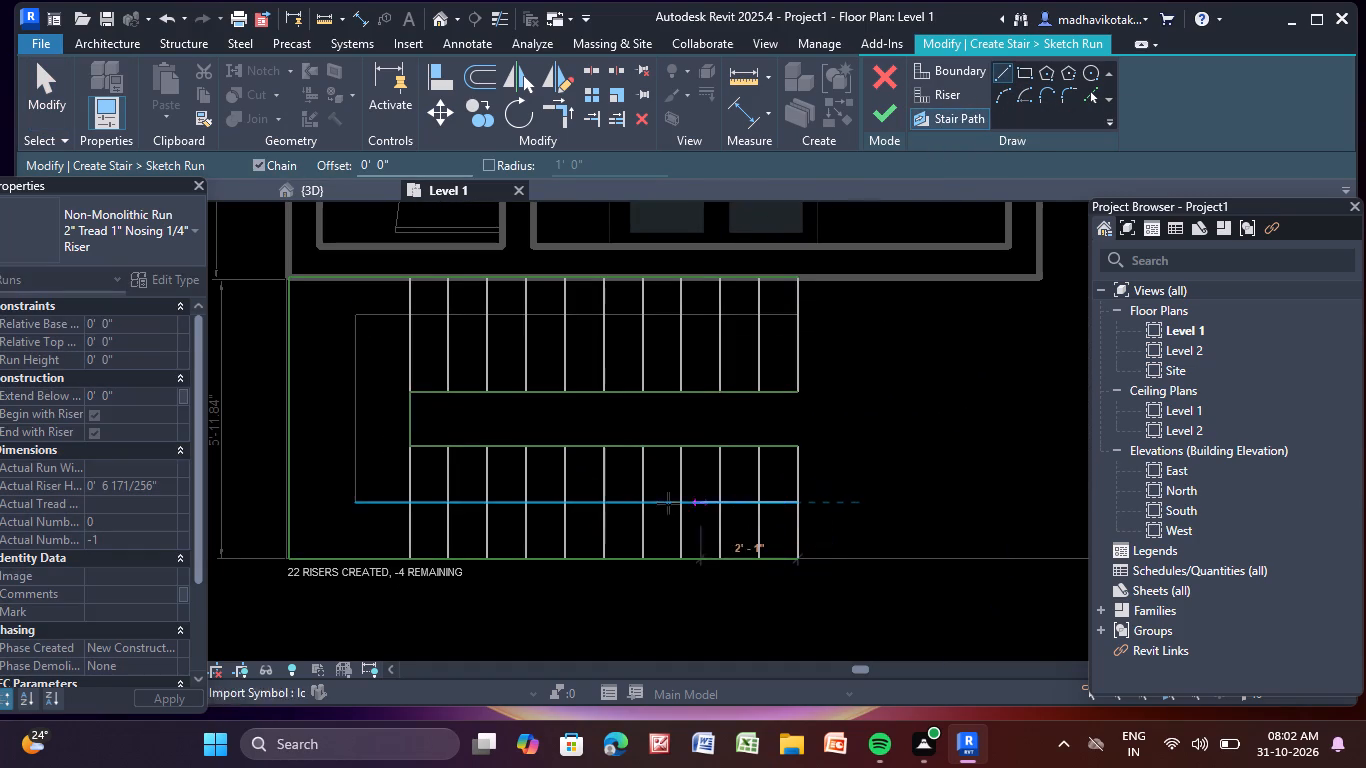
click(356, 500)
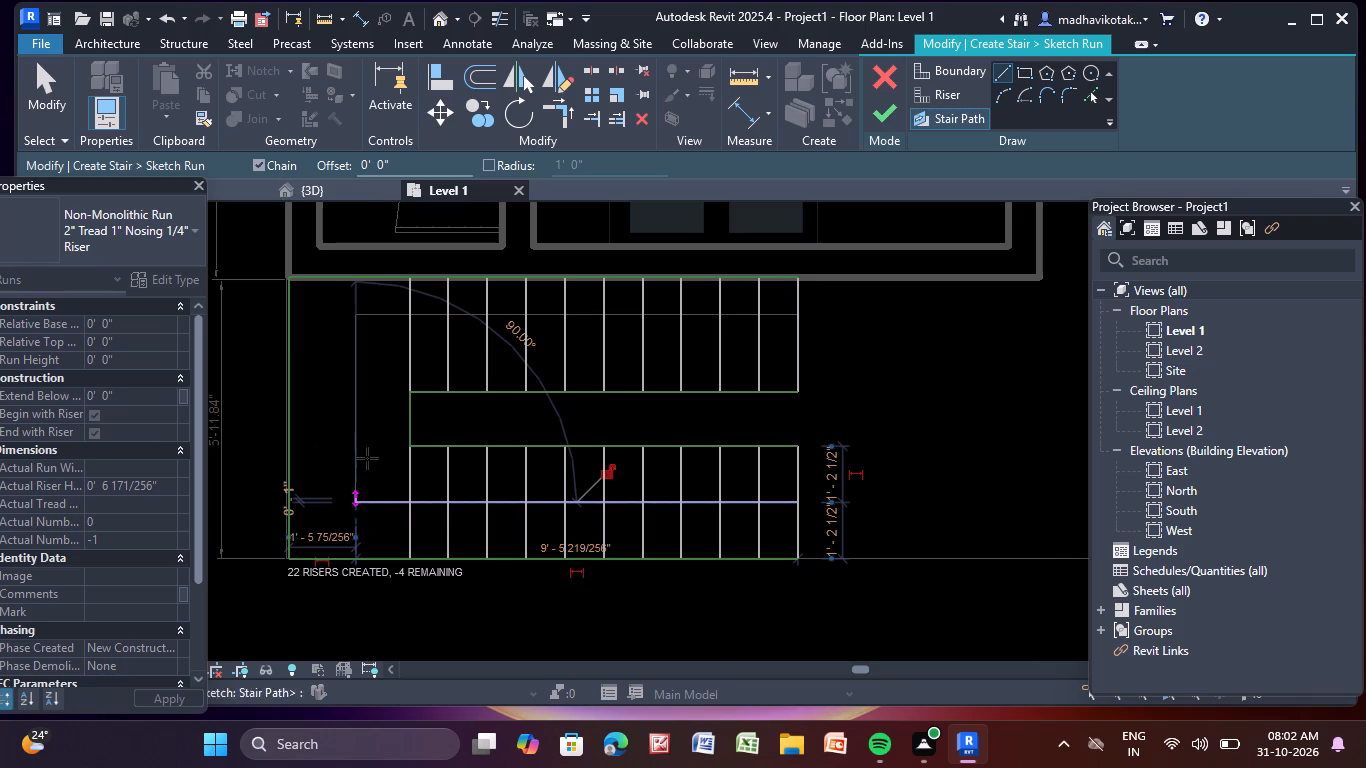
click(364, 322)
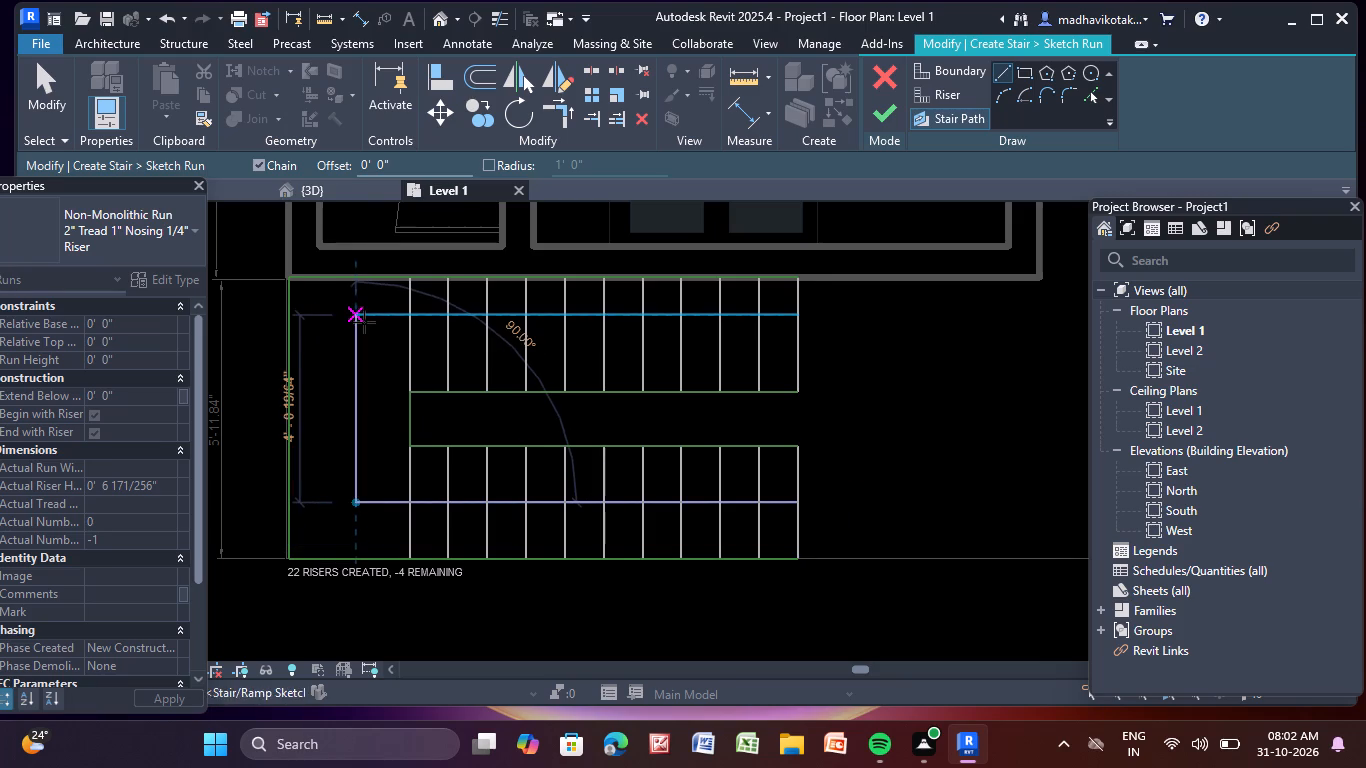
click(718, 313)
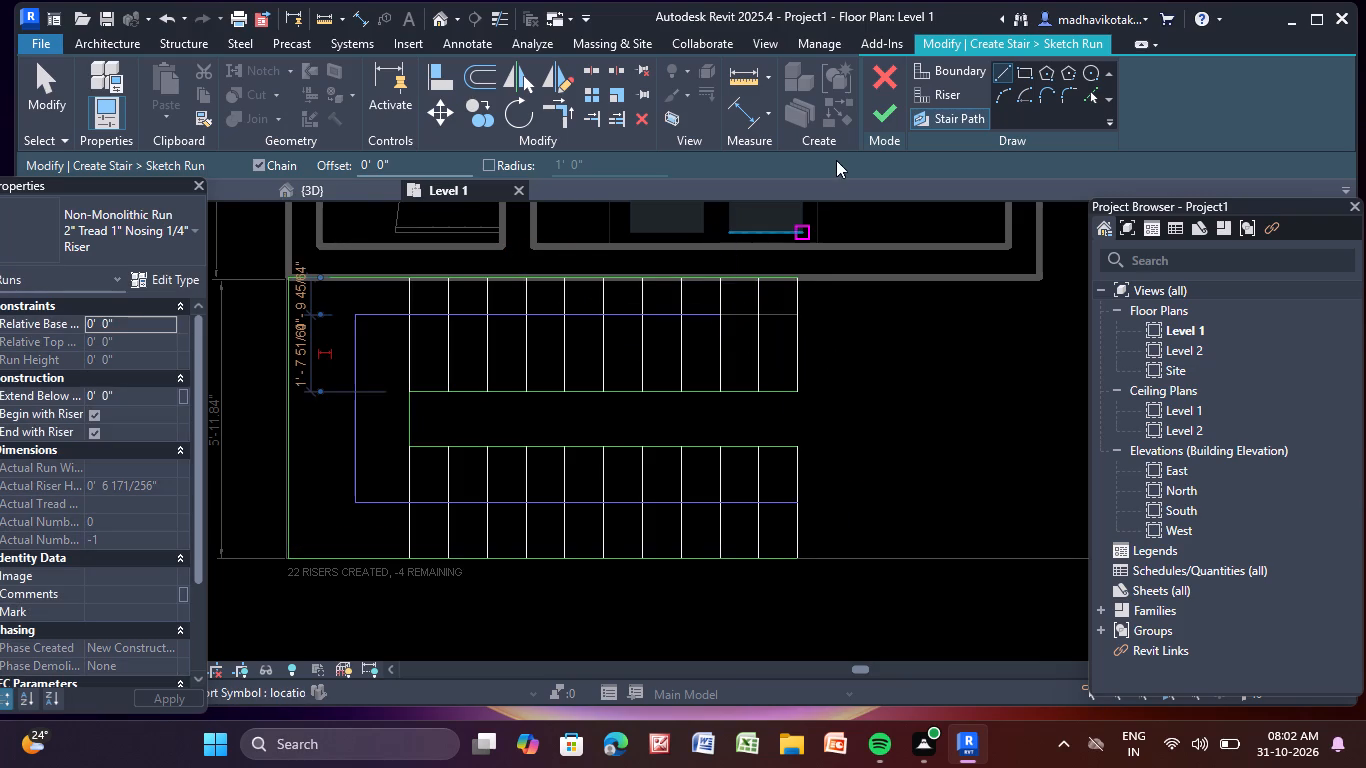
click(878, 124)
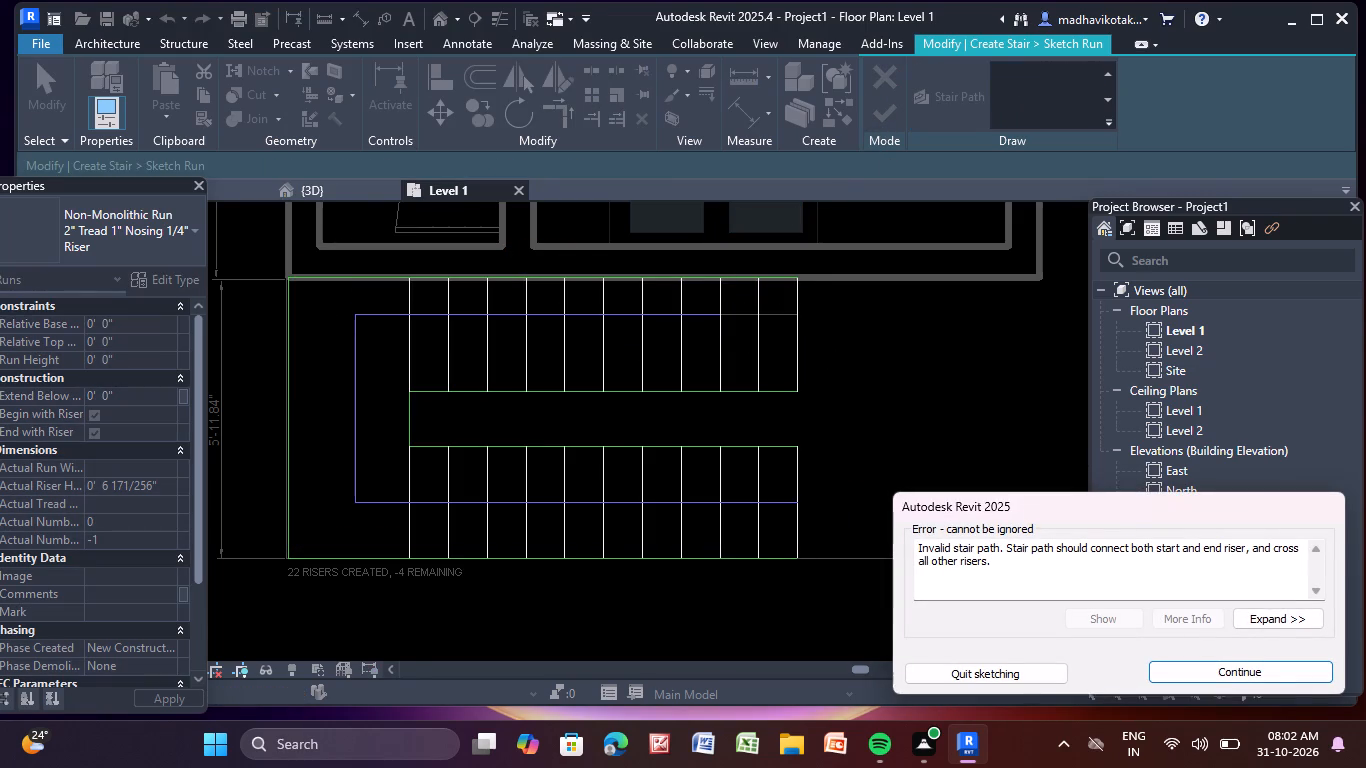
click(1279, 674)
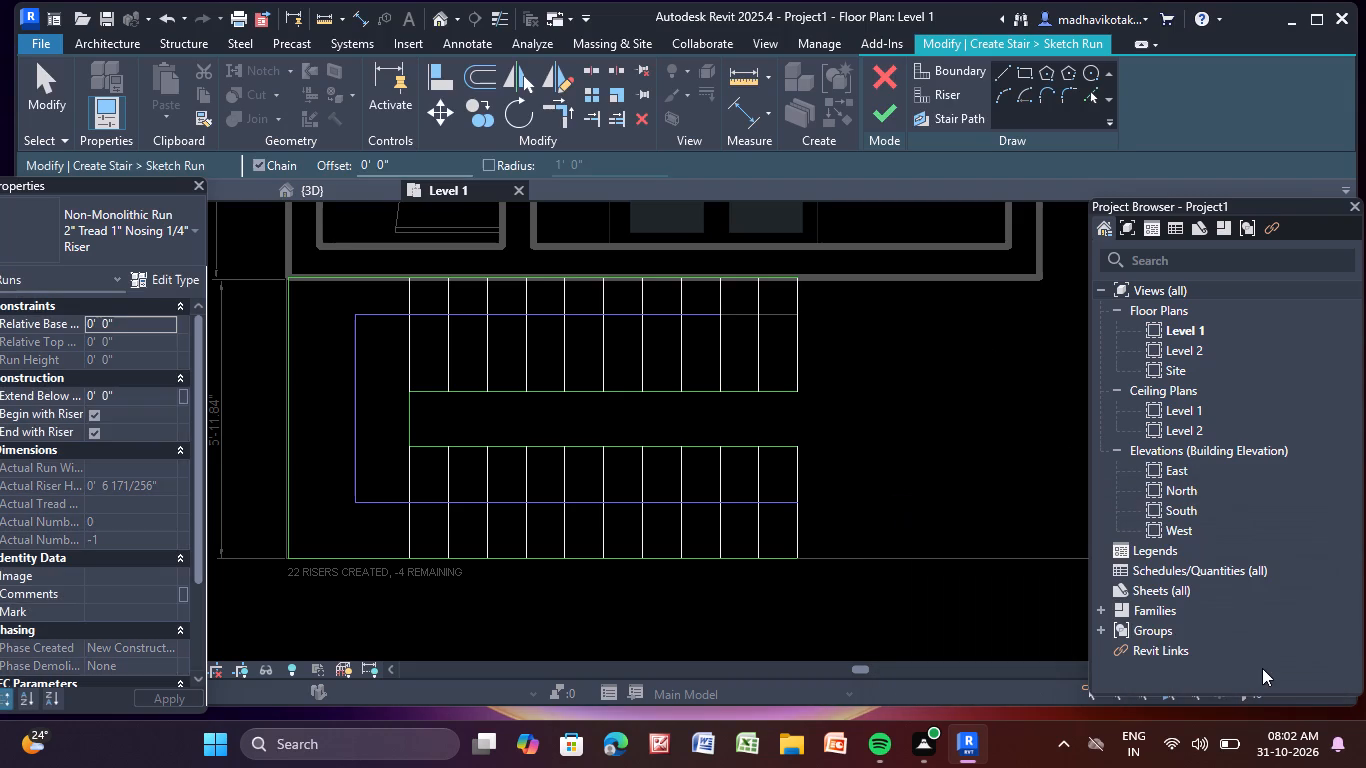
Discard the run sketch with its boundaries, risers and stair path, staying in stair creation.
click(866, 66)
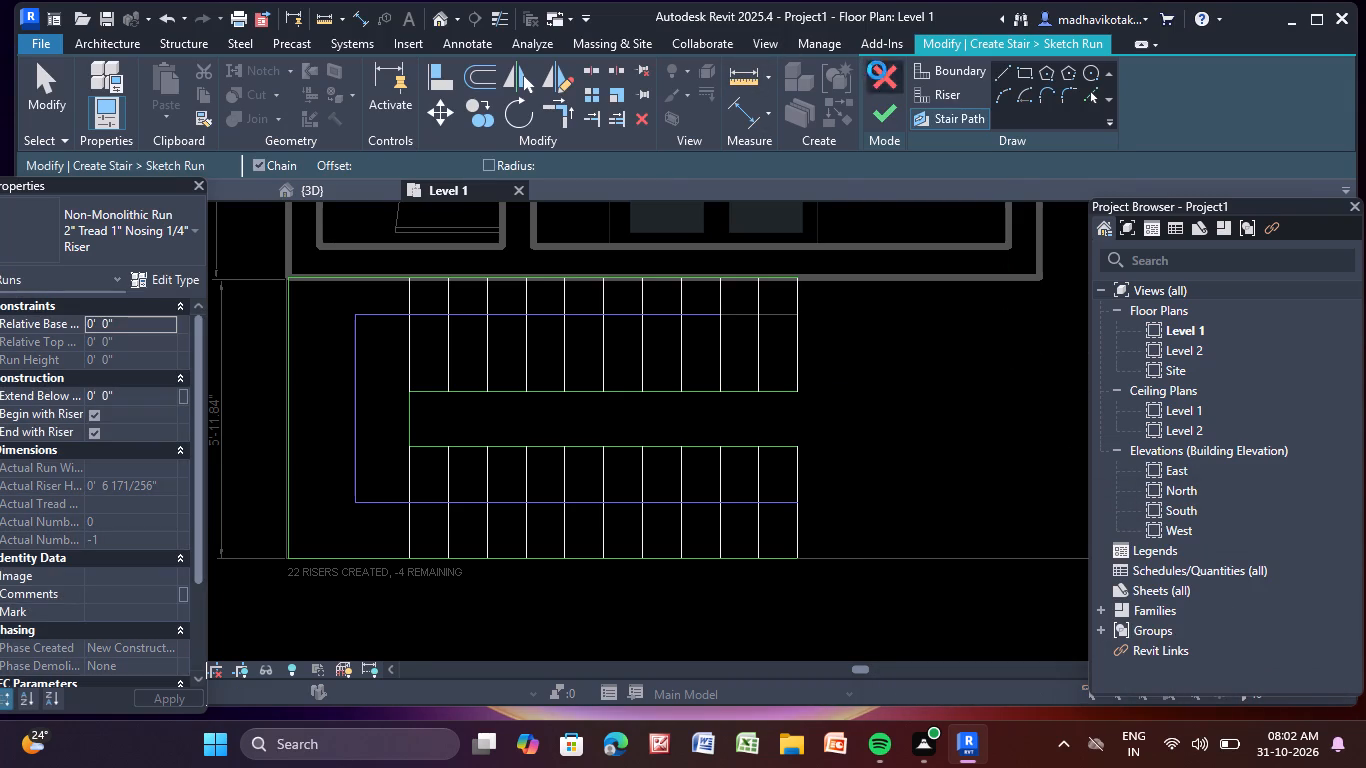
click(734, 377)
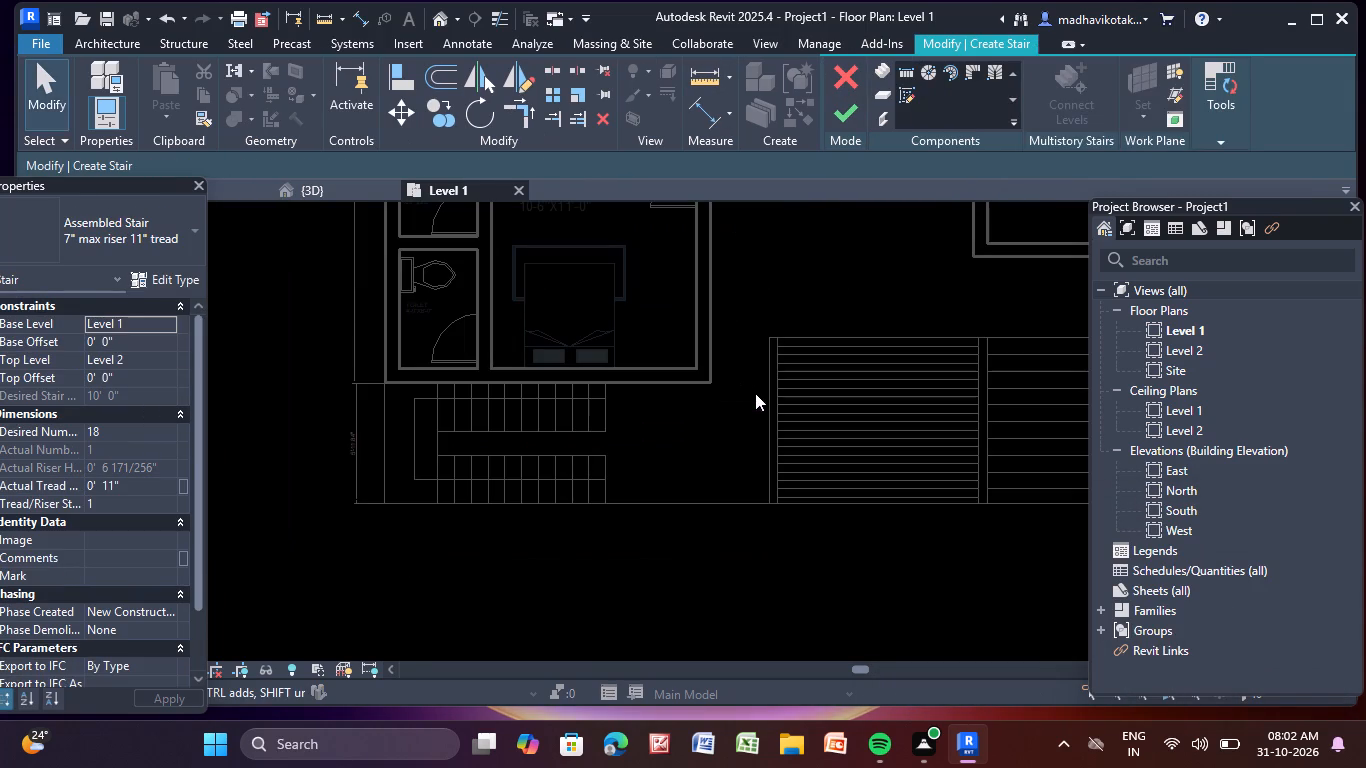
Leave stair creation and delete the empty stair instance.
click(840, 117)
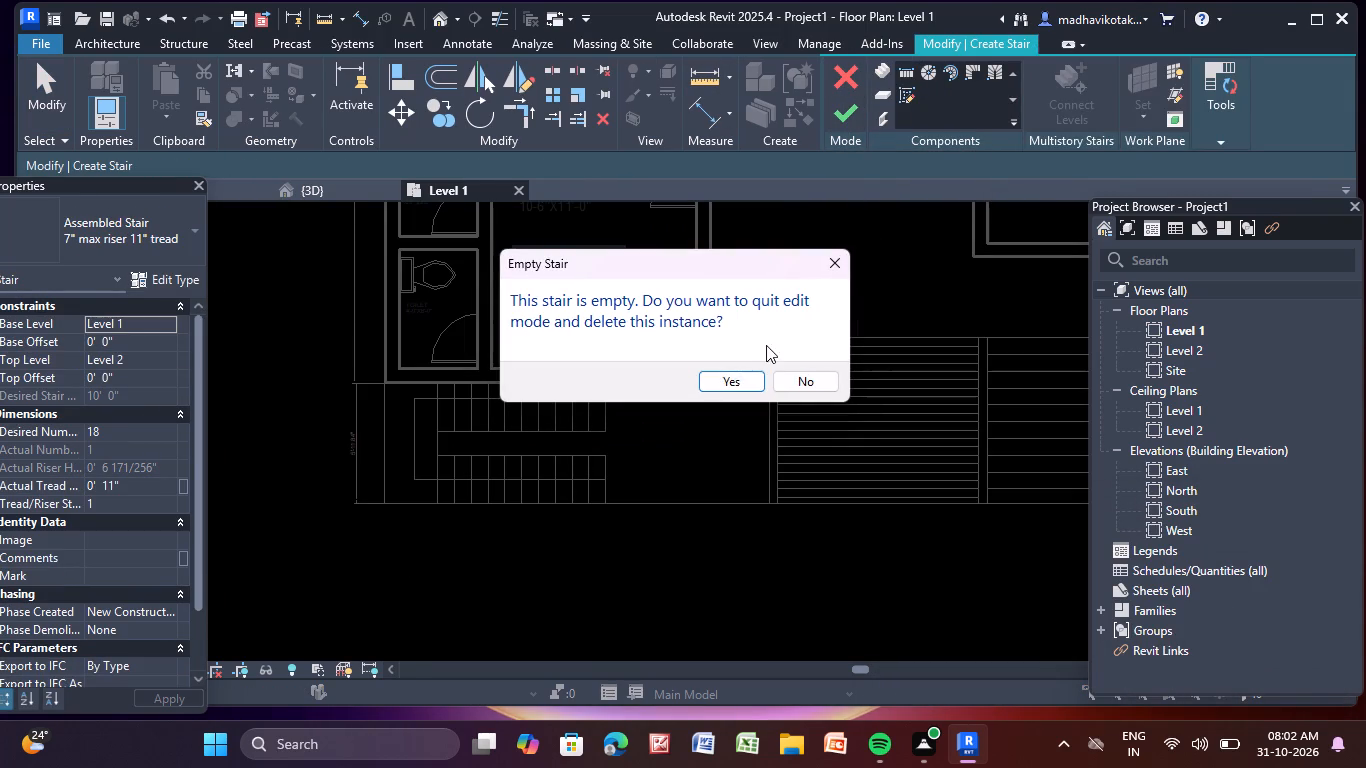
click(749, 383)
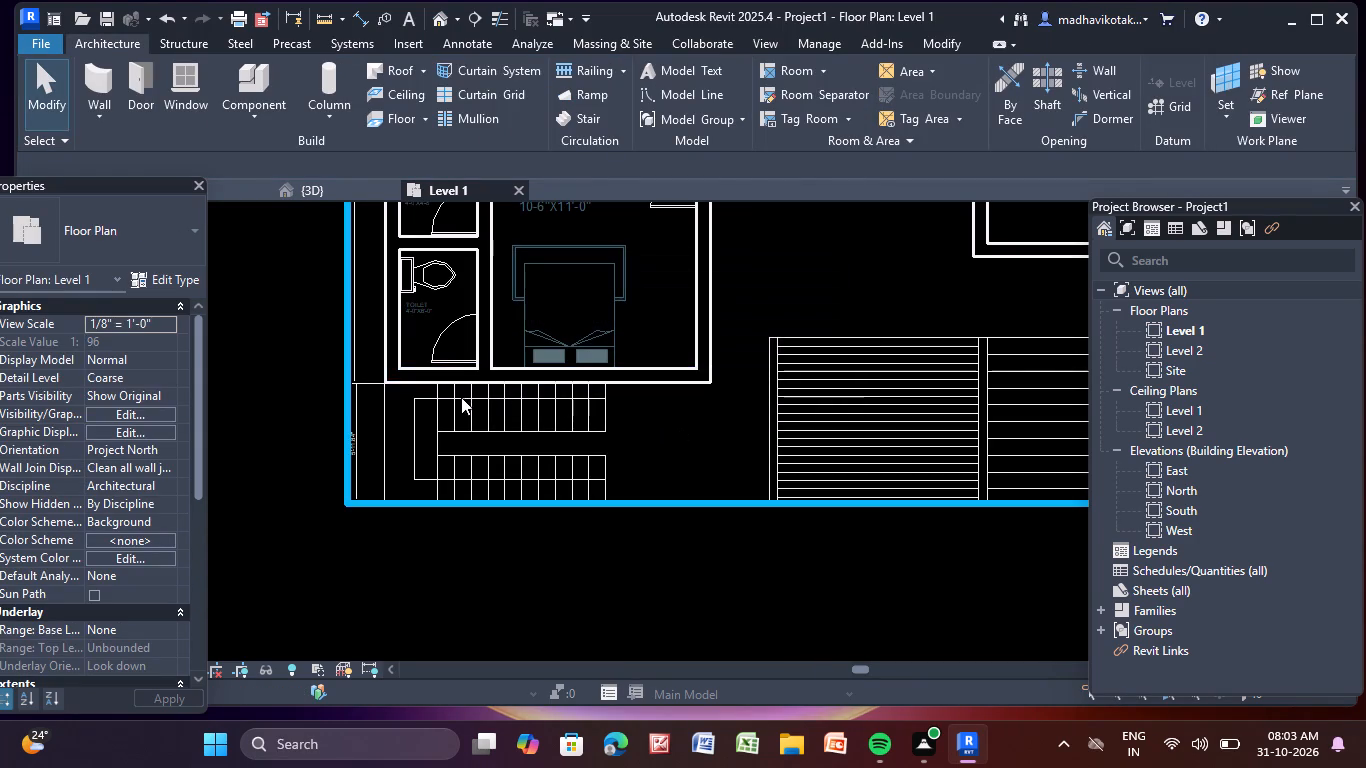
Draw a 4.5" p wall about 6' long along the stairwell's closed end, from the bedroom wall to the outer plan line.
scroll(469, 398, up, 4)
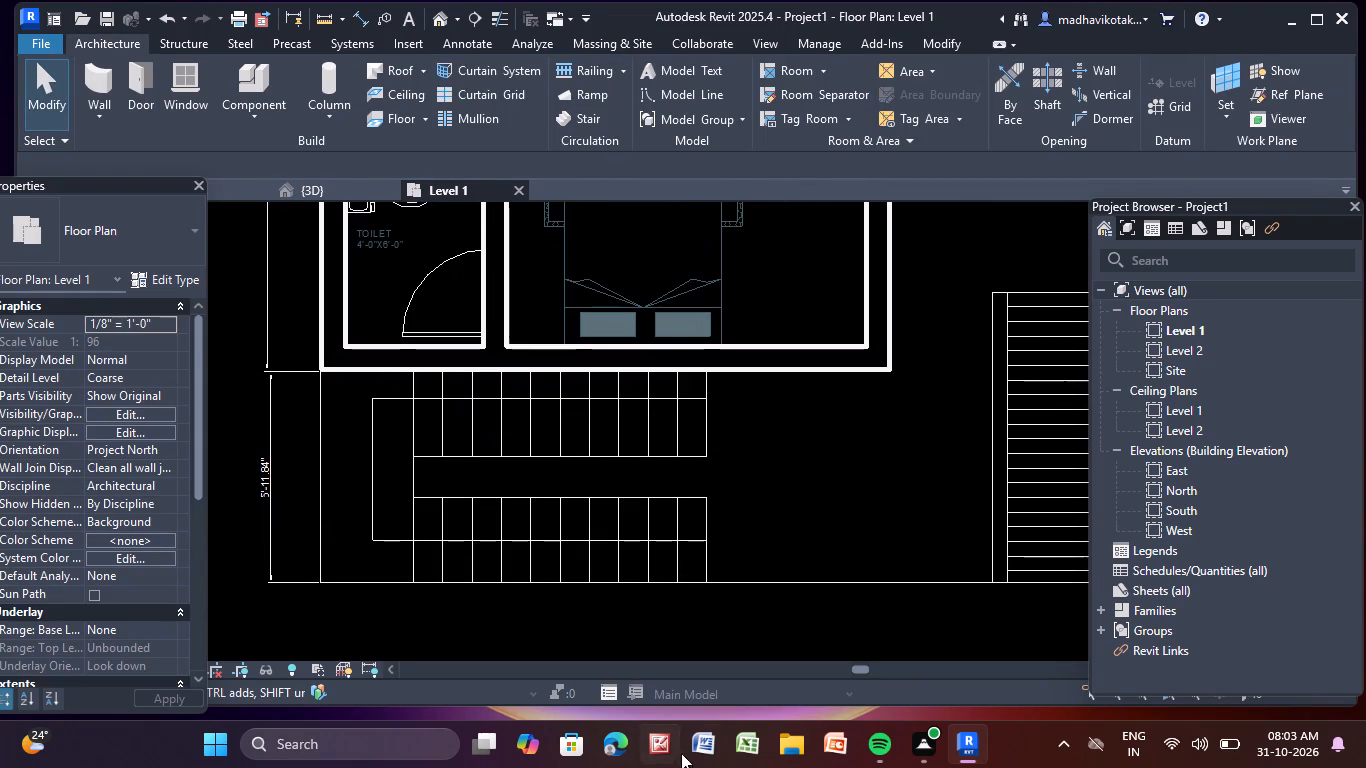
scroll(769, 632, down, 1)
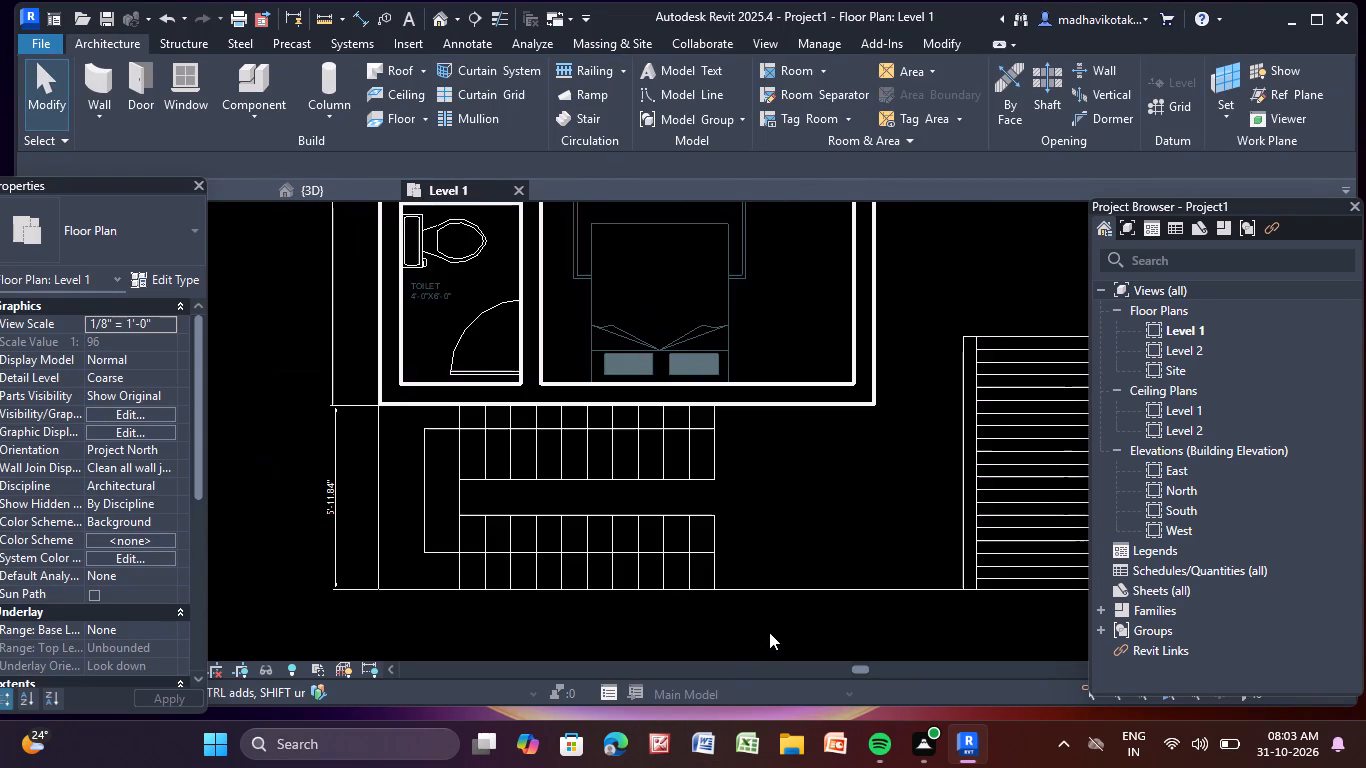
scroll(766, 629, down, 1)
middle_drag(746, 538, 725, 417)
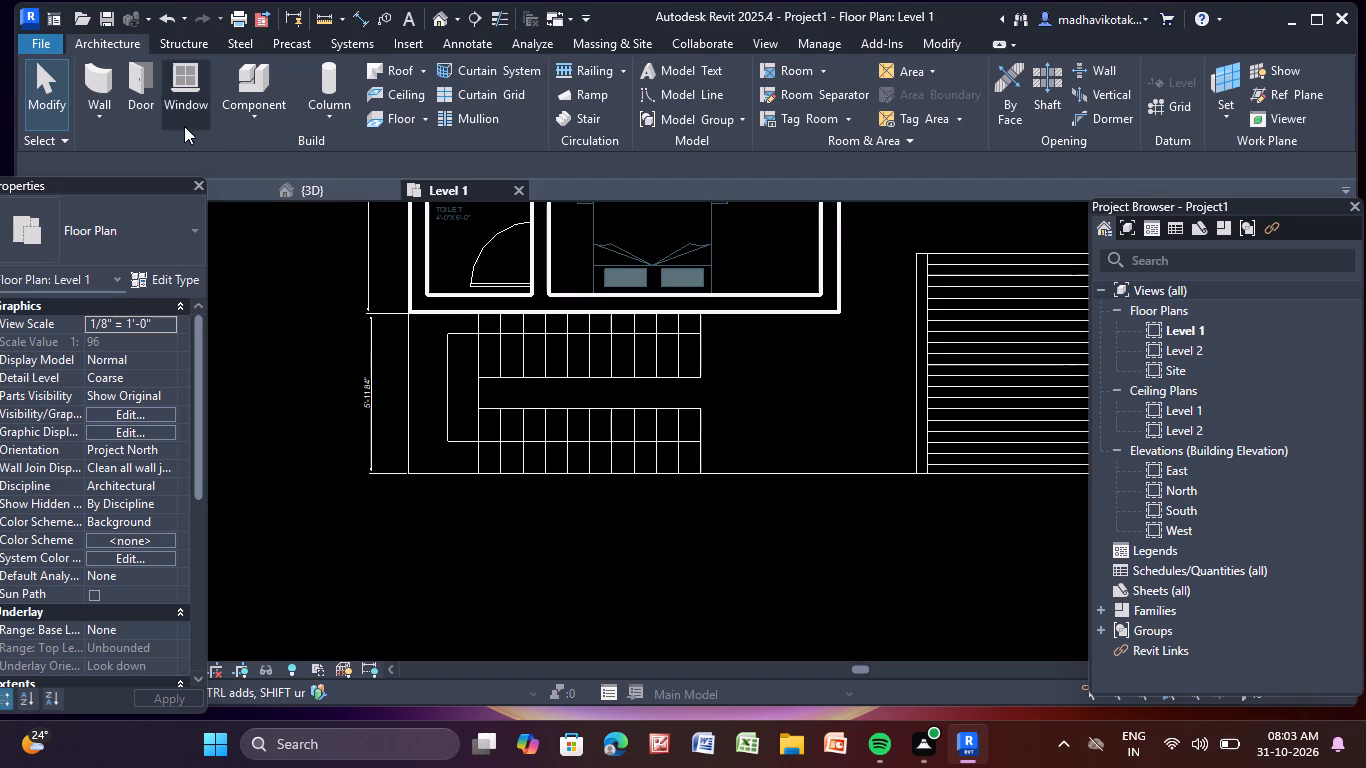
click(100, 86)
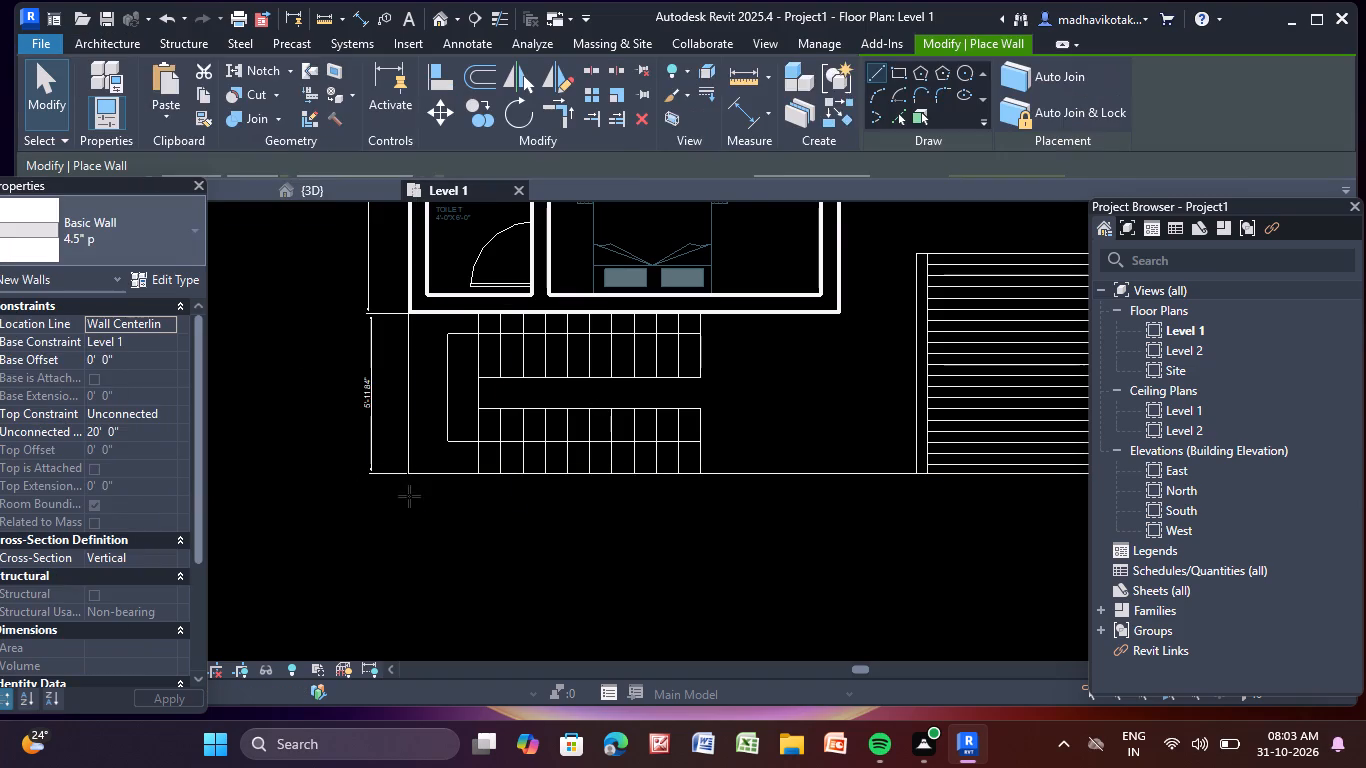
scroll(422, 320, up, 2)
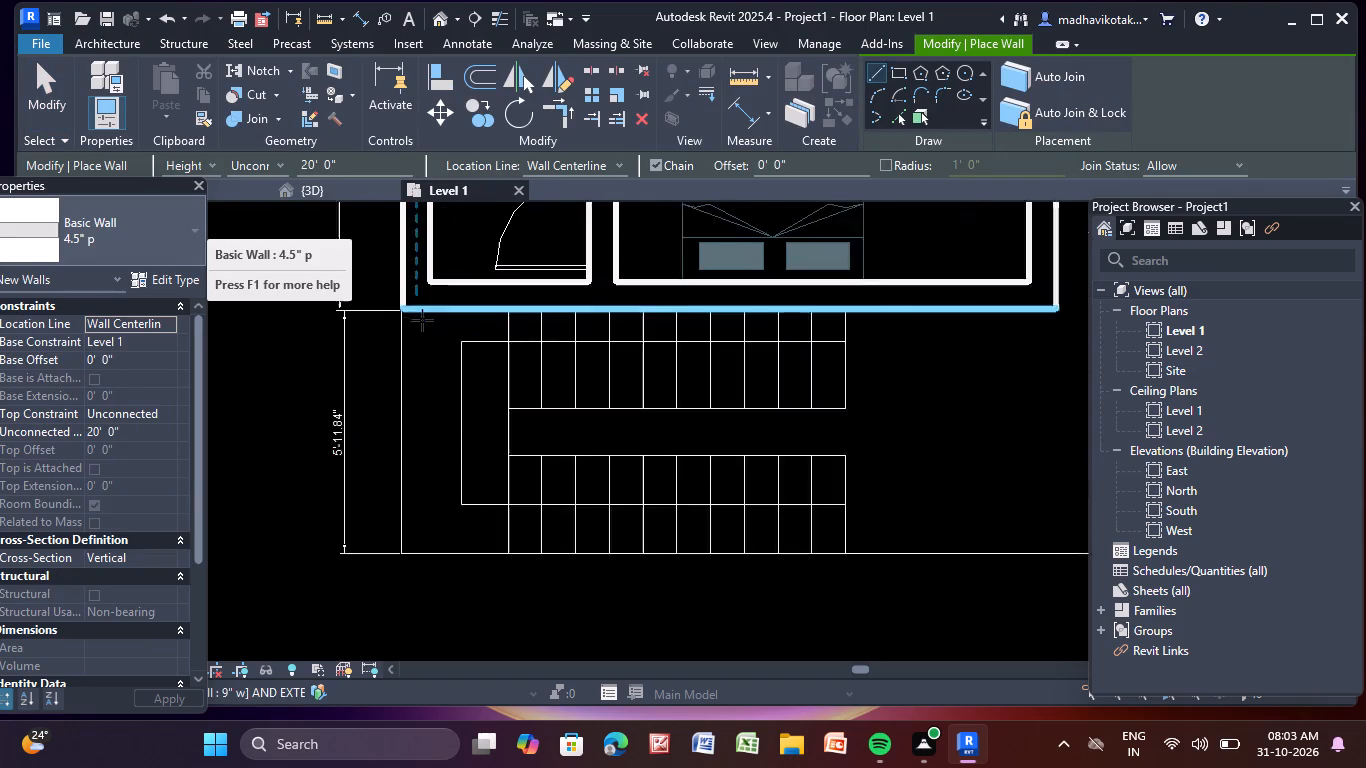
scroll(422, 320, up, 2)
click(417, 308)
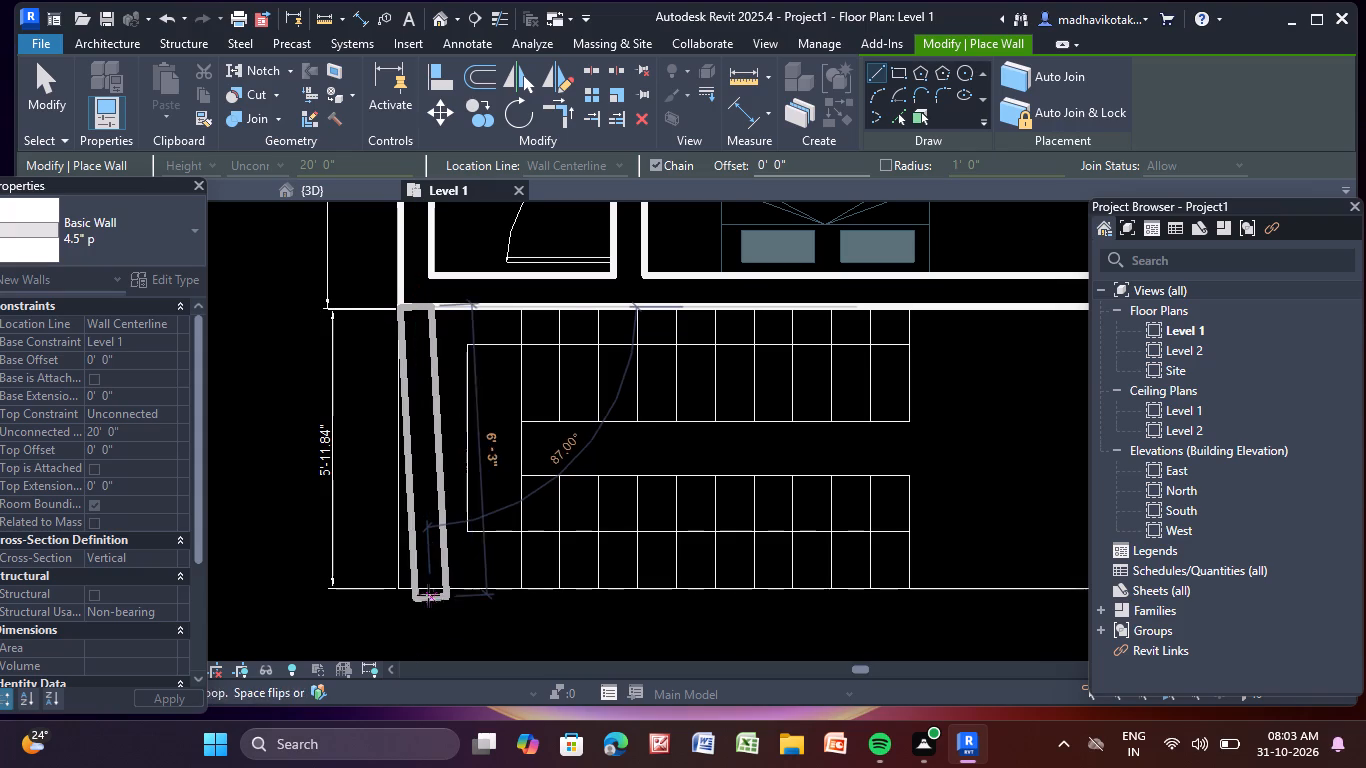
click(409, 586)
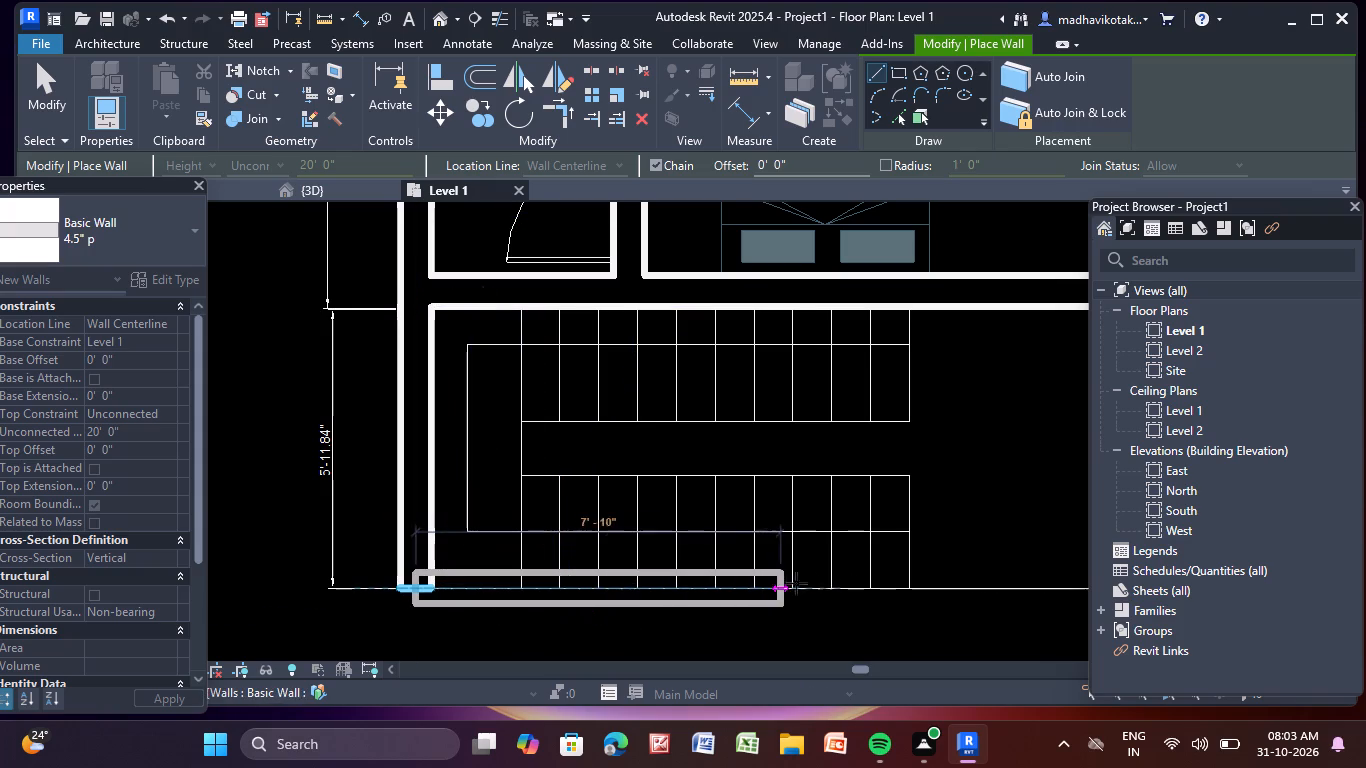
scroll(1045, 580, down, 1)
middle_drag(1045, 579, 946, 570)
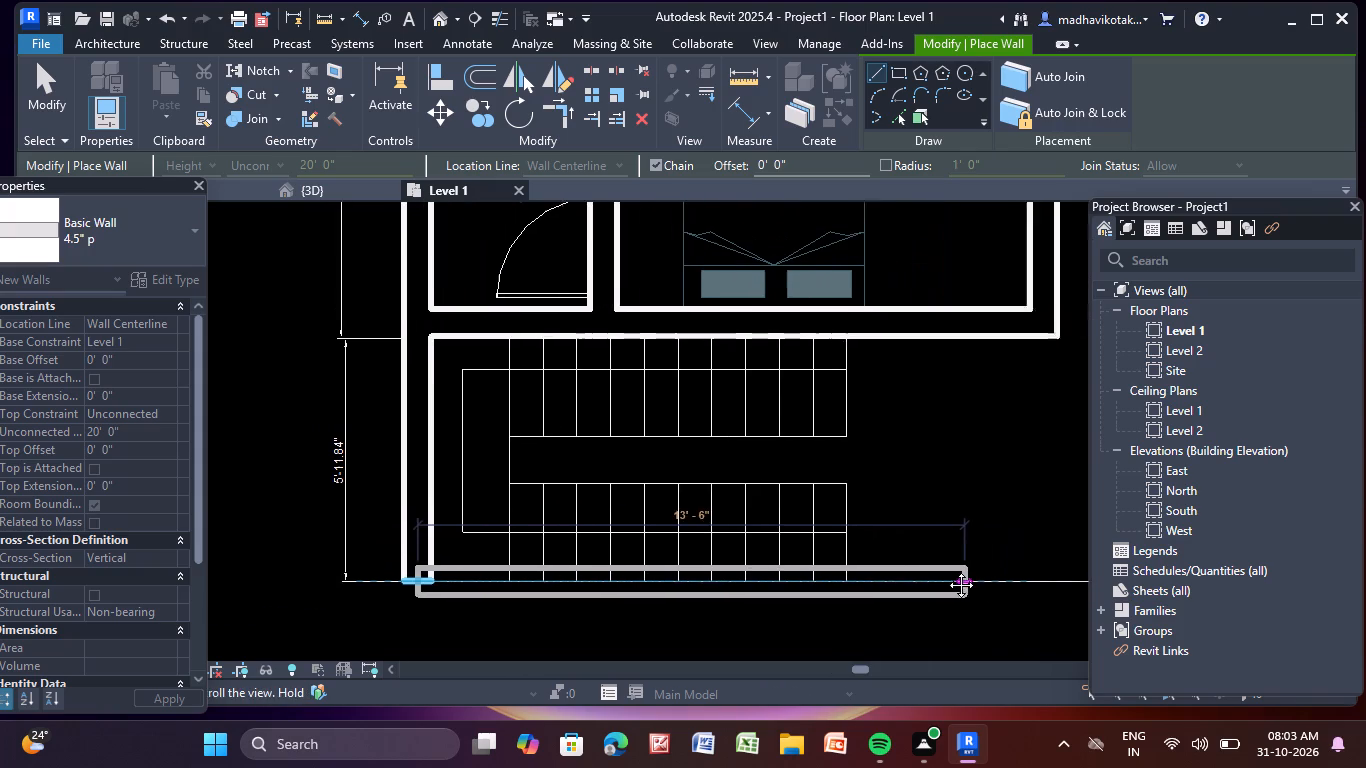
middle_drag(946, 570, 922, 565)
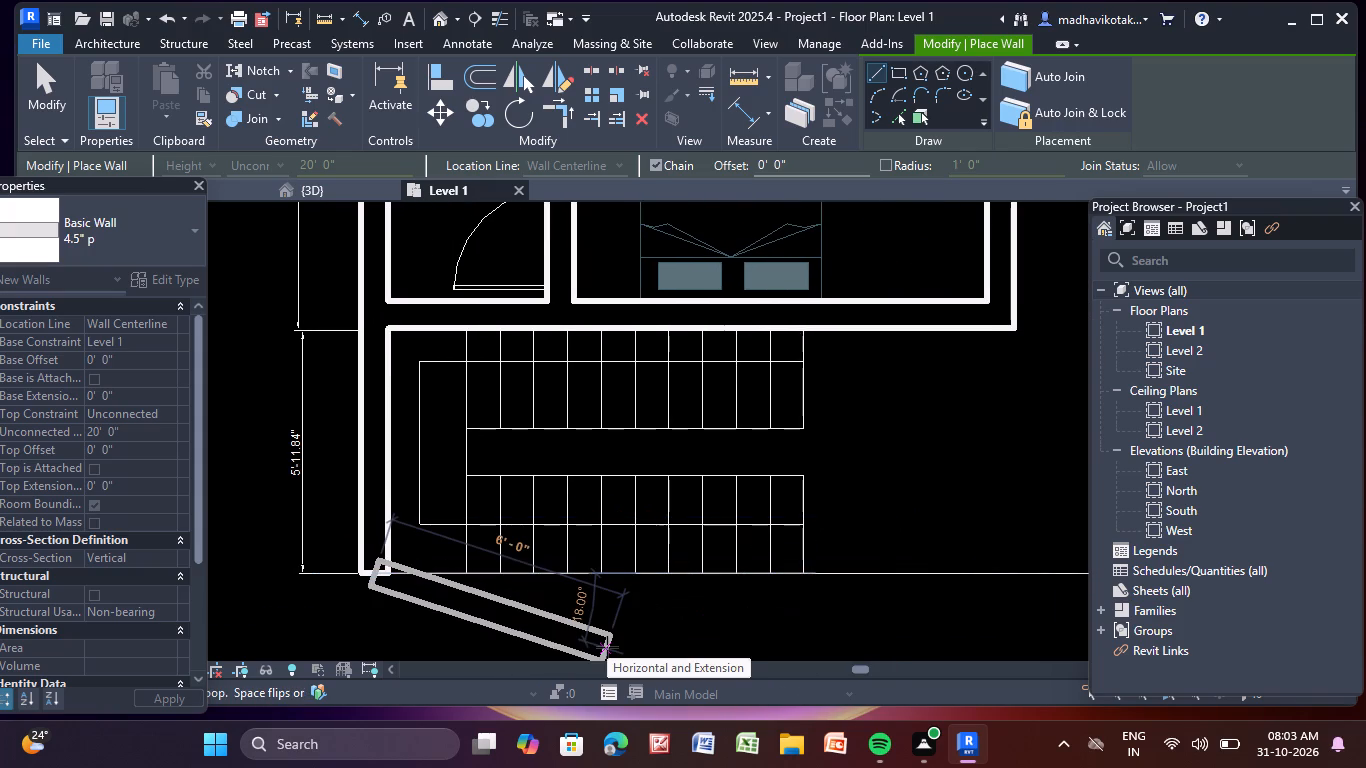
key(Escape)
key(Escape)
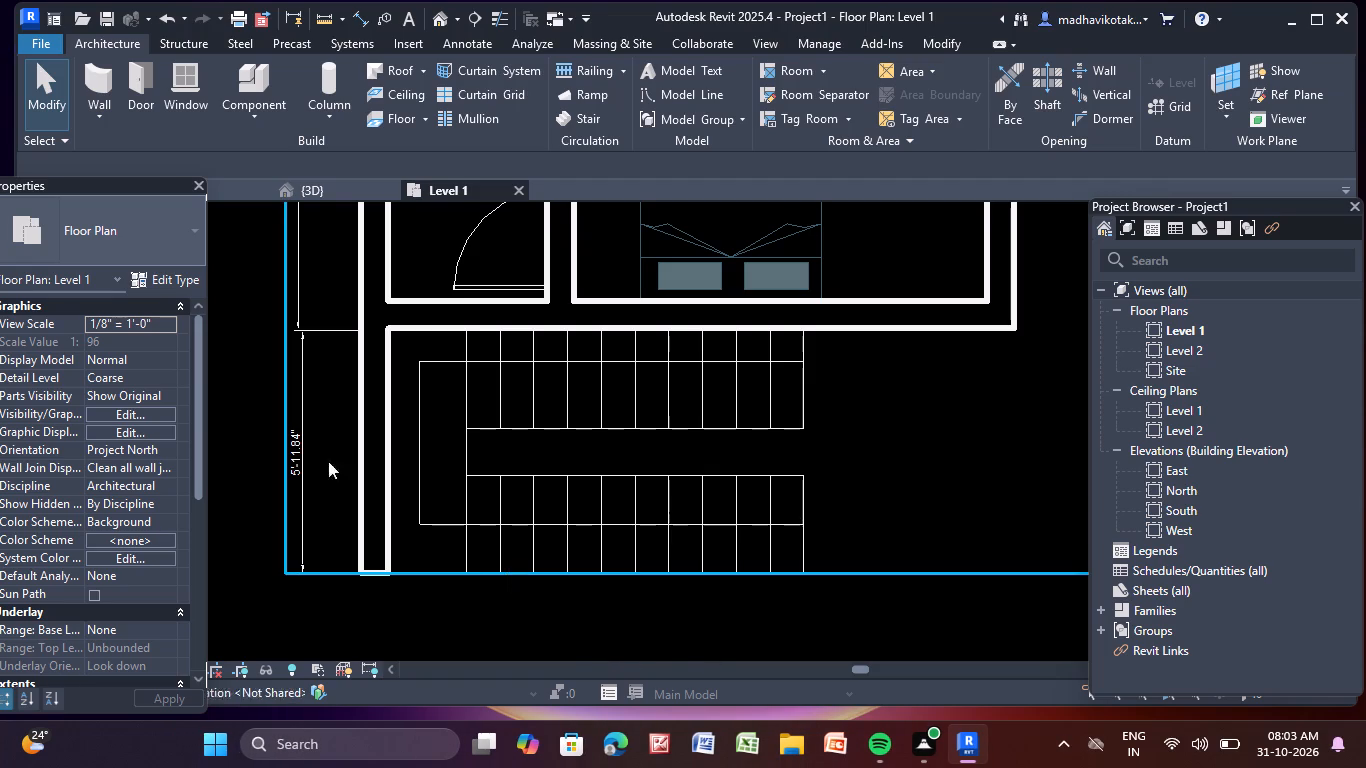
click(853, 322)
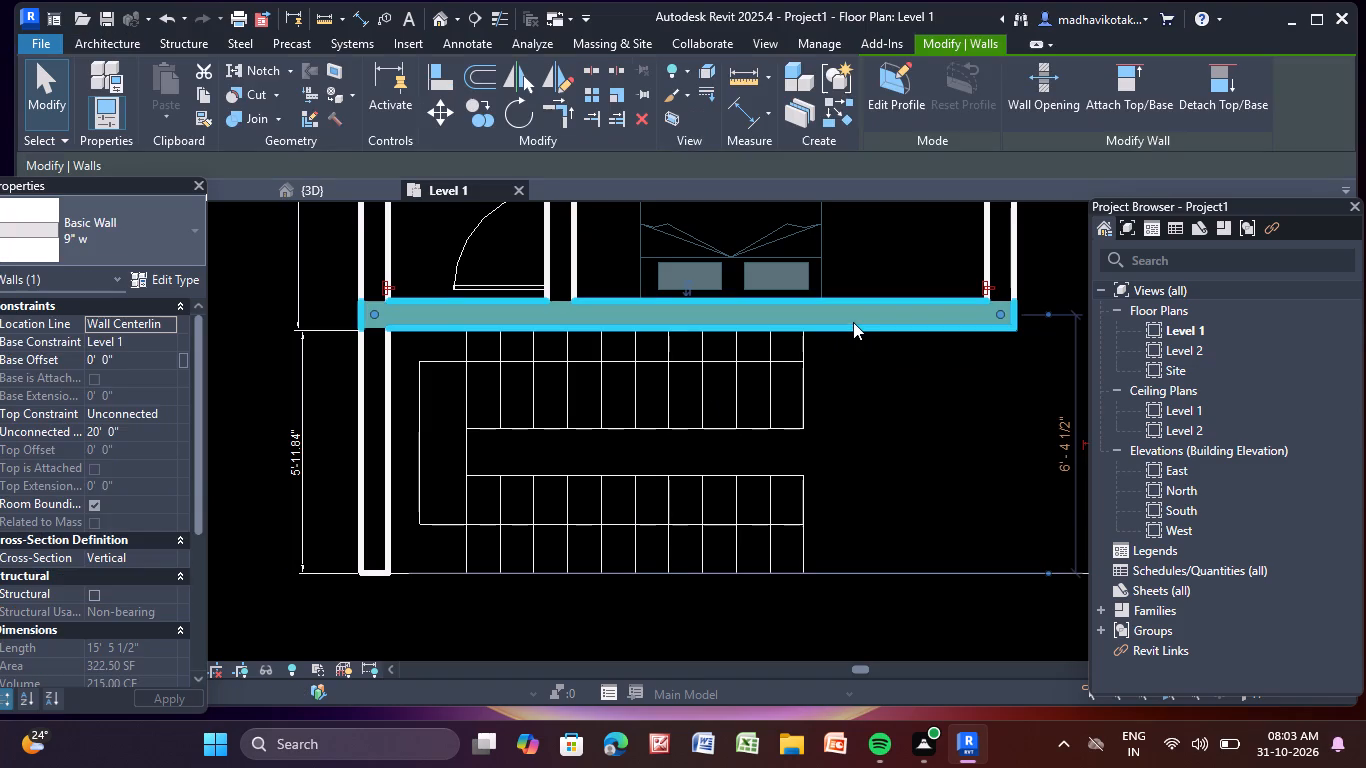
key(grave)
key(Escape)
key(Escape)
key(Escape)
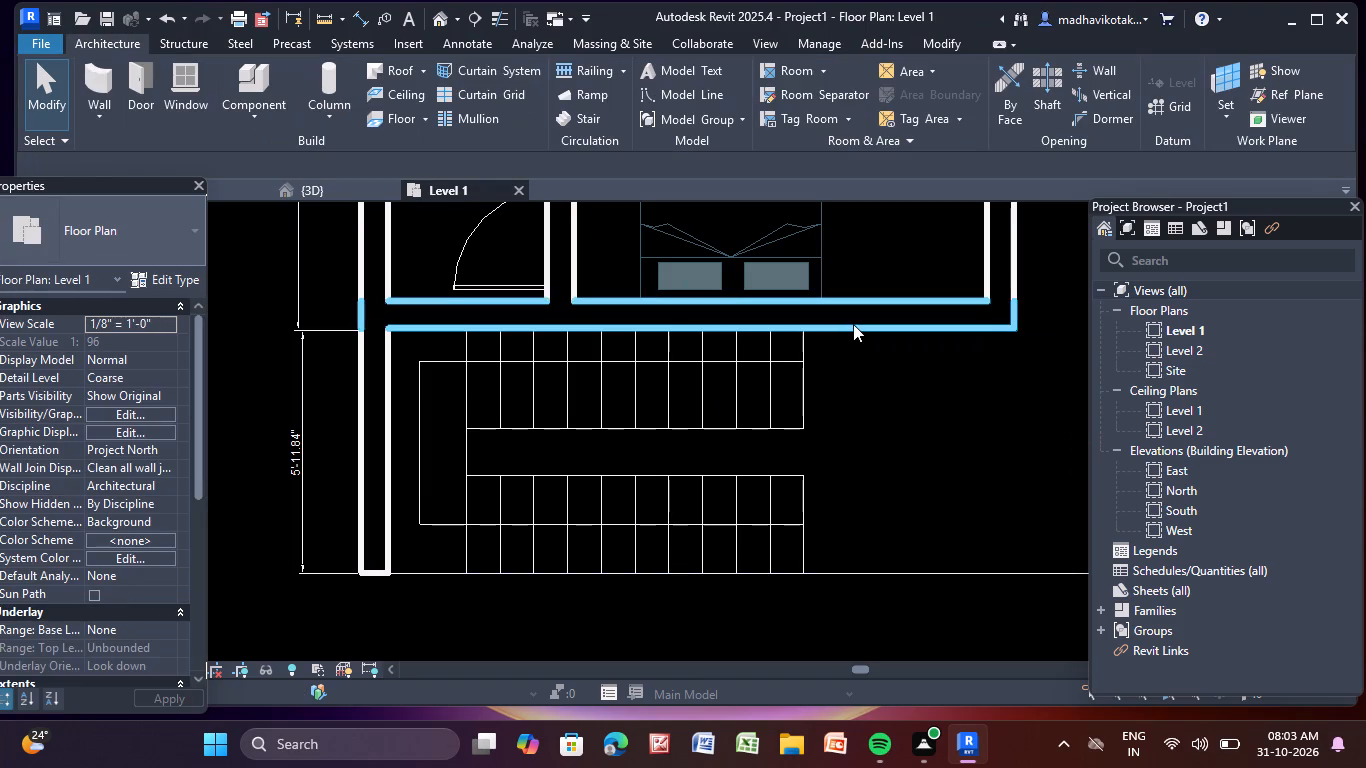
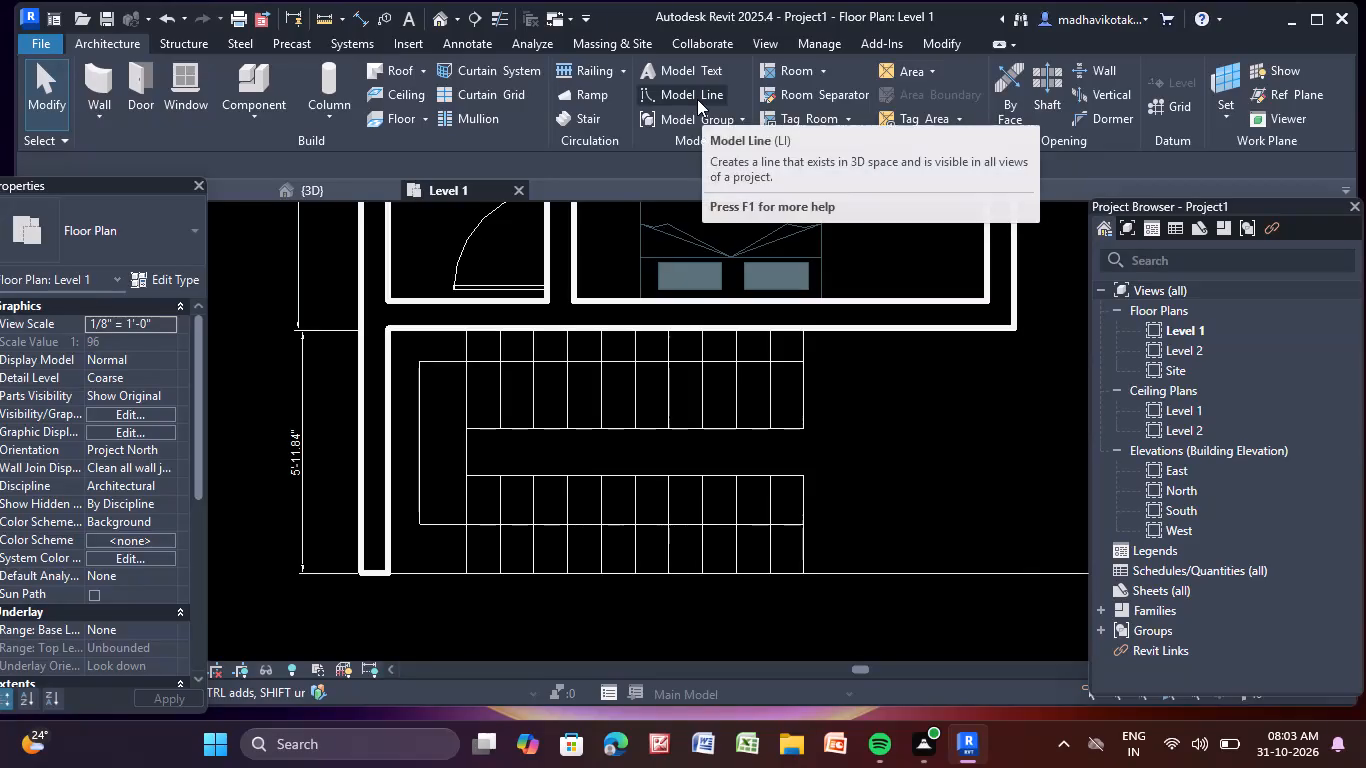
Start a sketched stair run and draw a closed U-shaped boundary around both flights and the landing, about 10'-3" by 6' overall, with flights about 2'-5" wide.
click(697, 99)
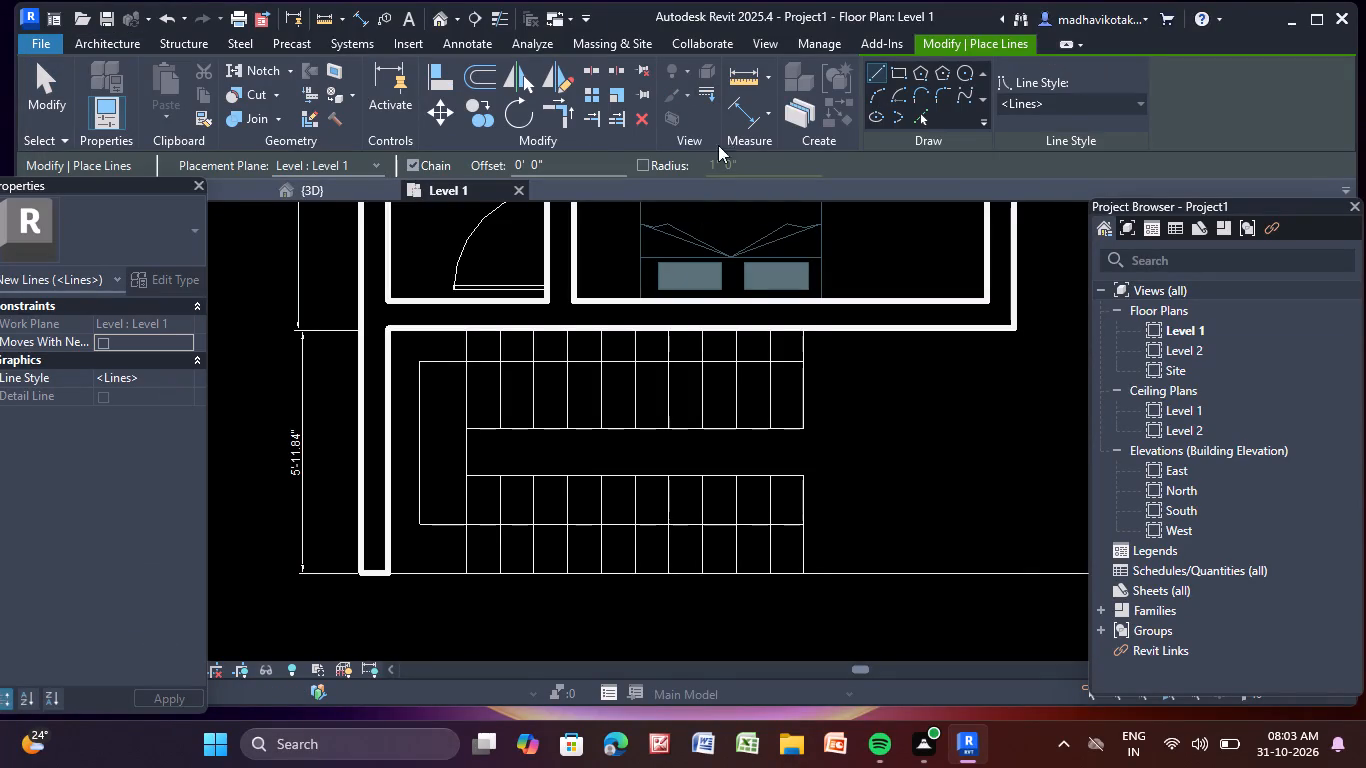
click(105, 37)
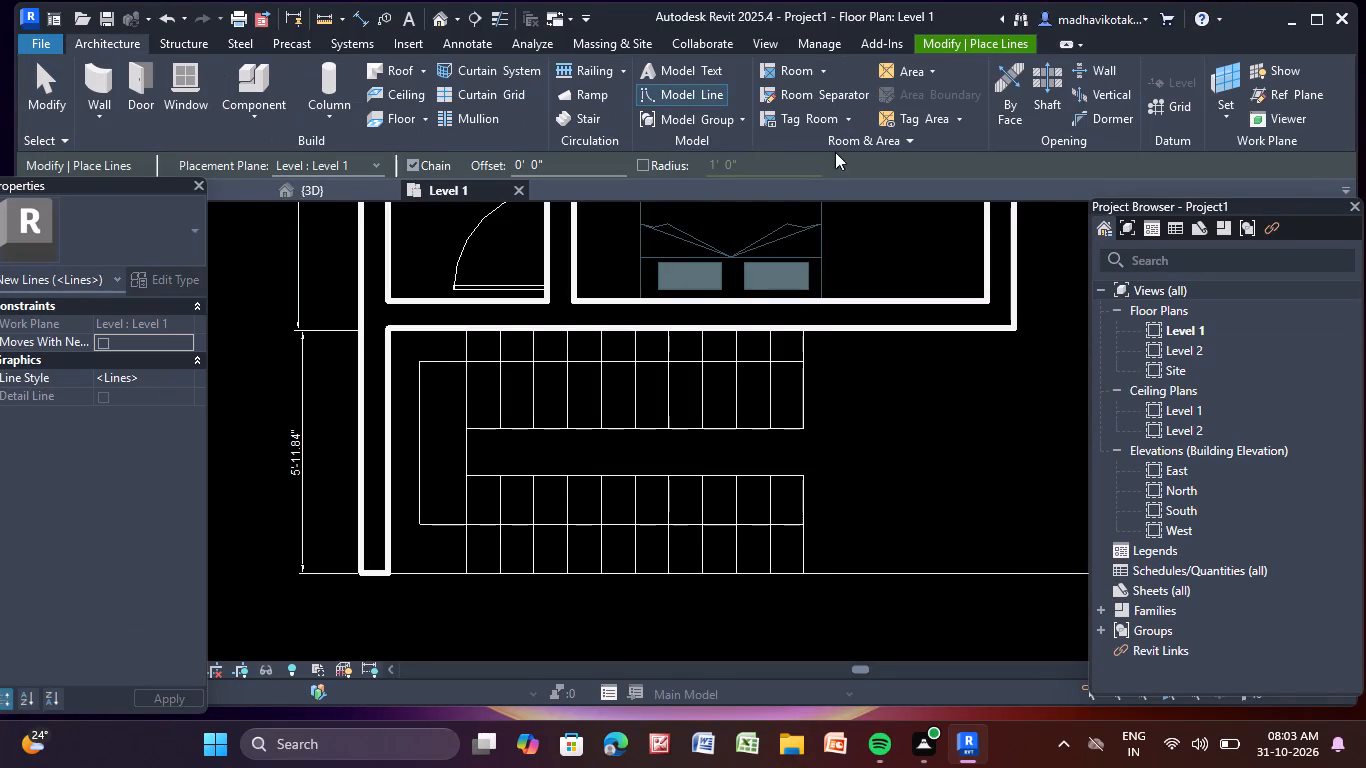
click(598, 114)
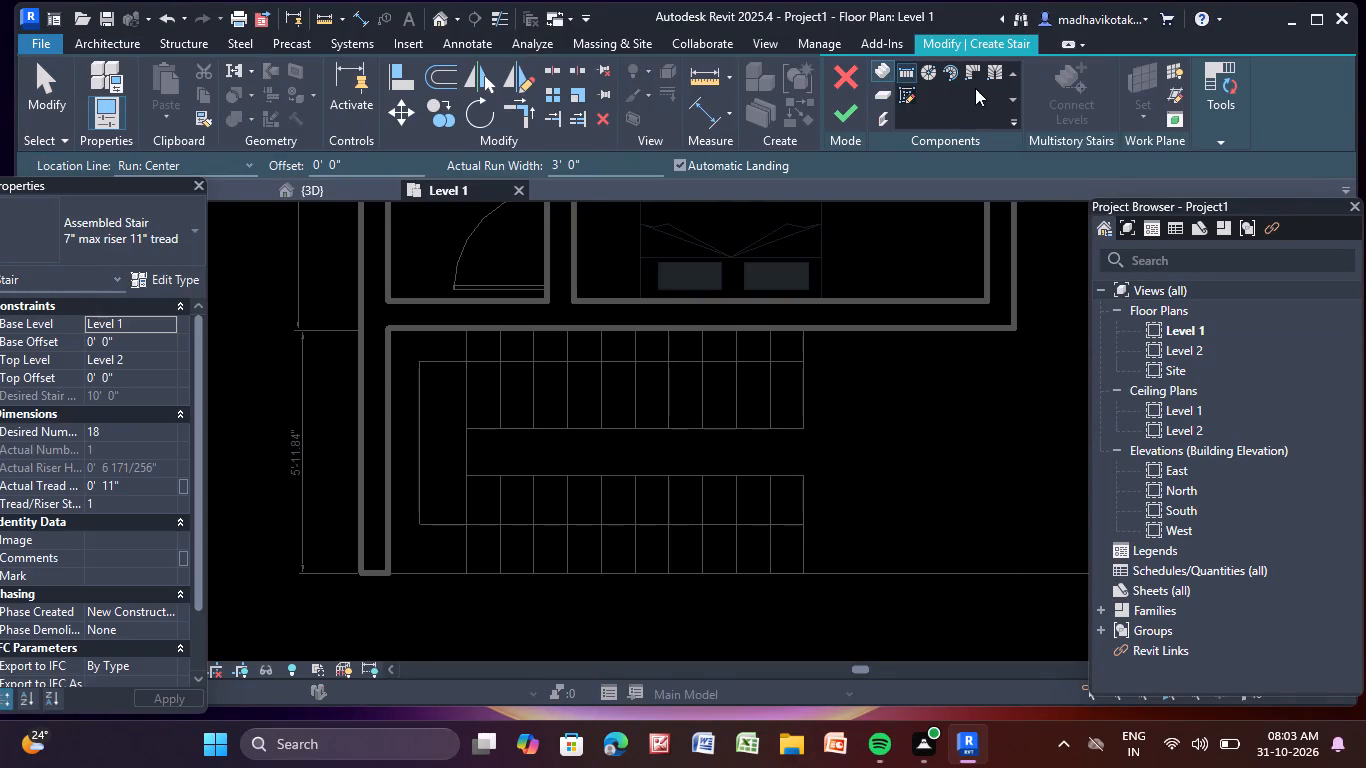
click(898, 101)
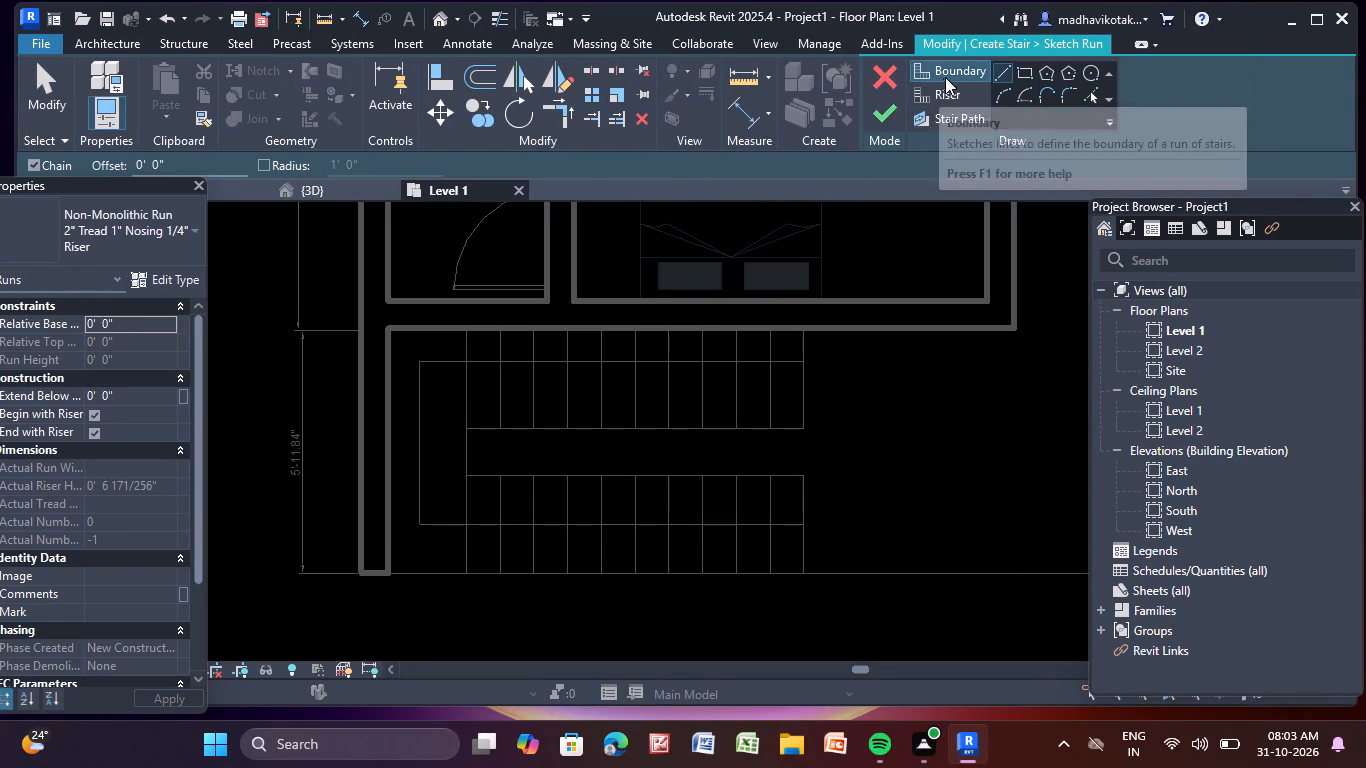
click(945, 77)
click(1006, 71)
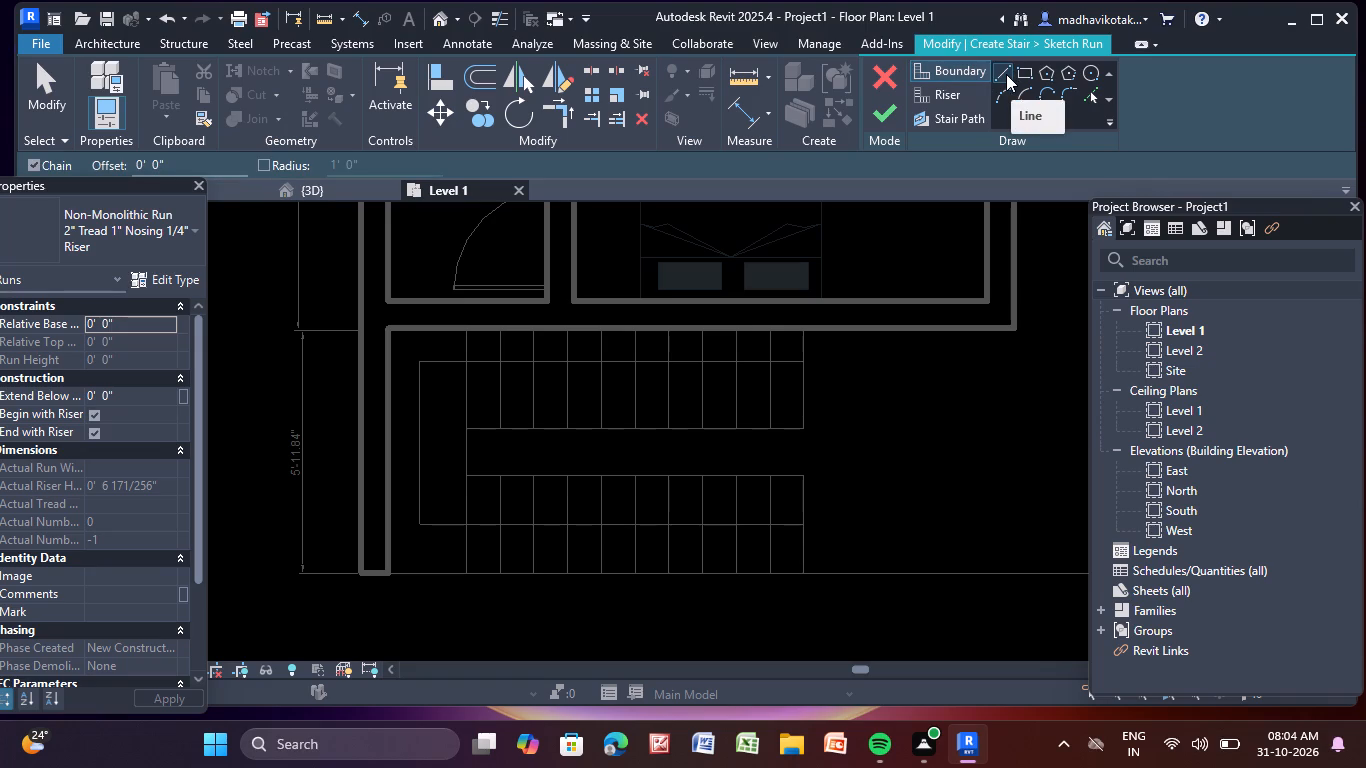
click(805, 571)
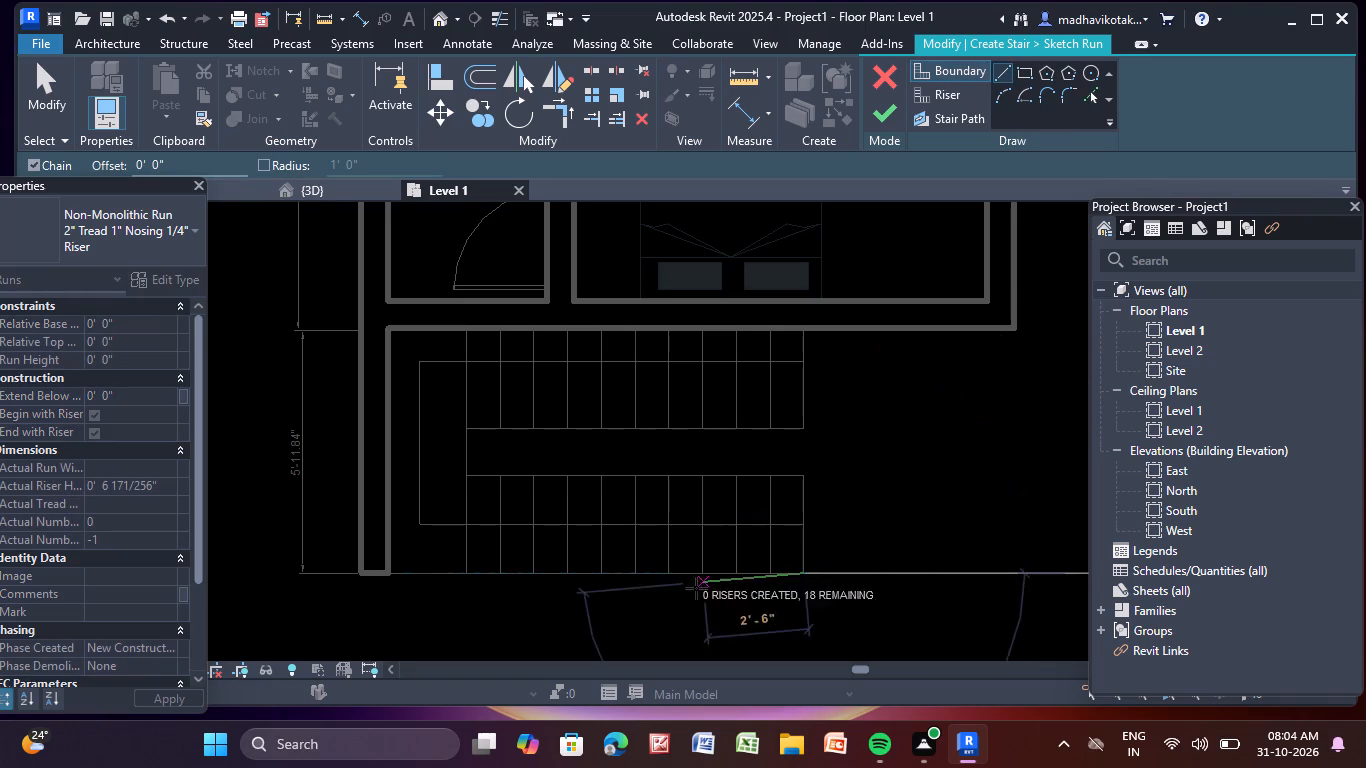
click(385, 573)
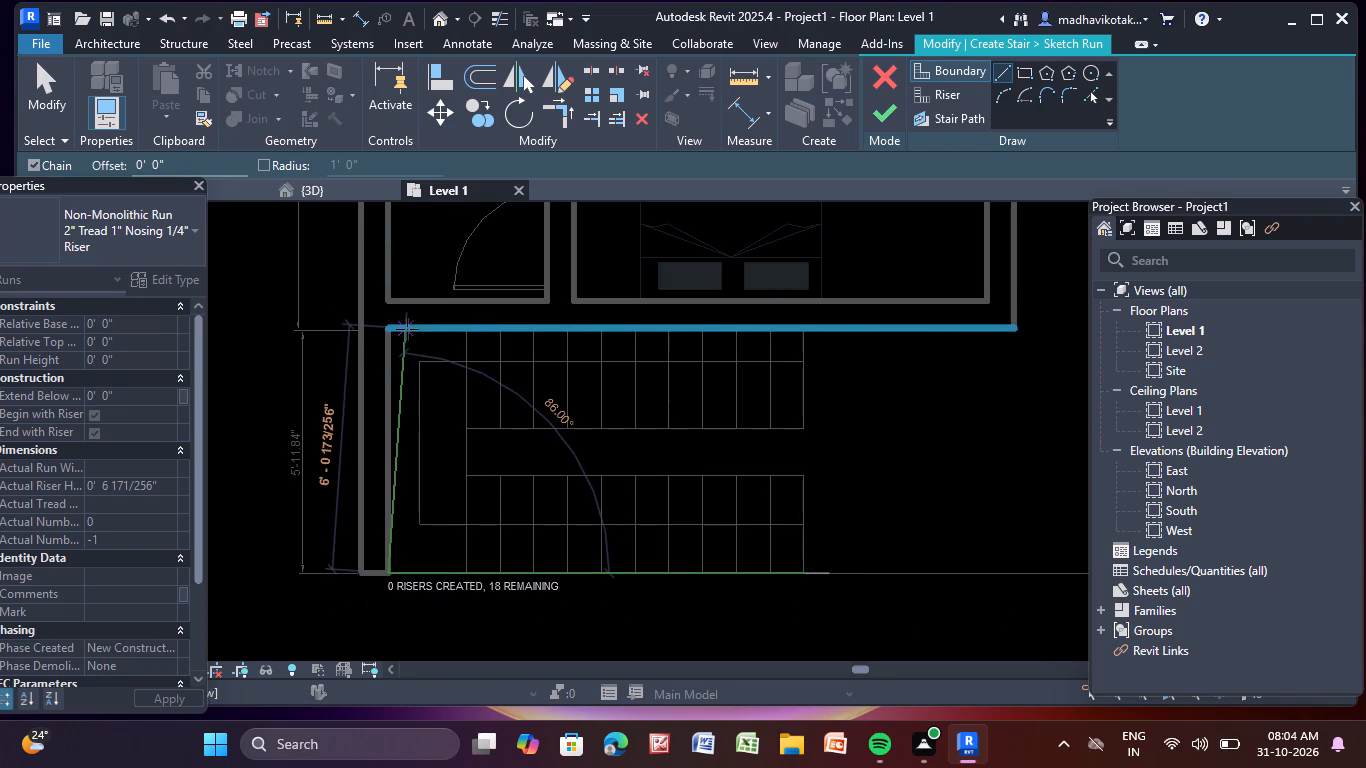
click(387, 331)
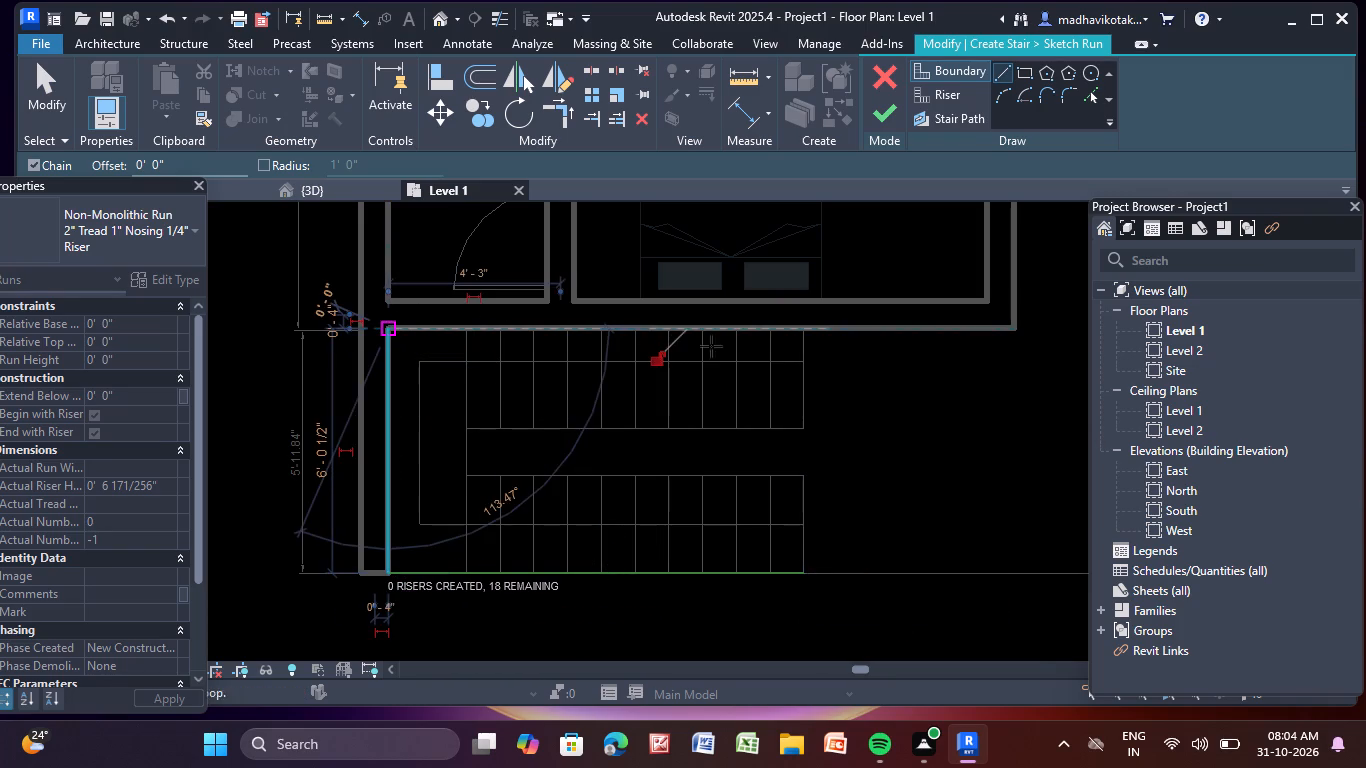
click(807, 332)
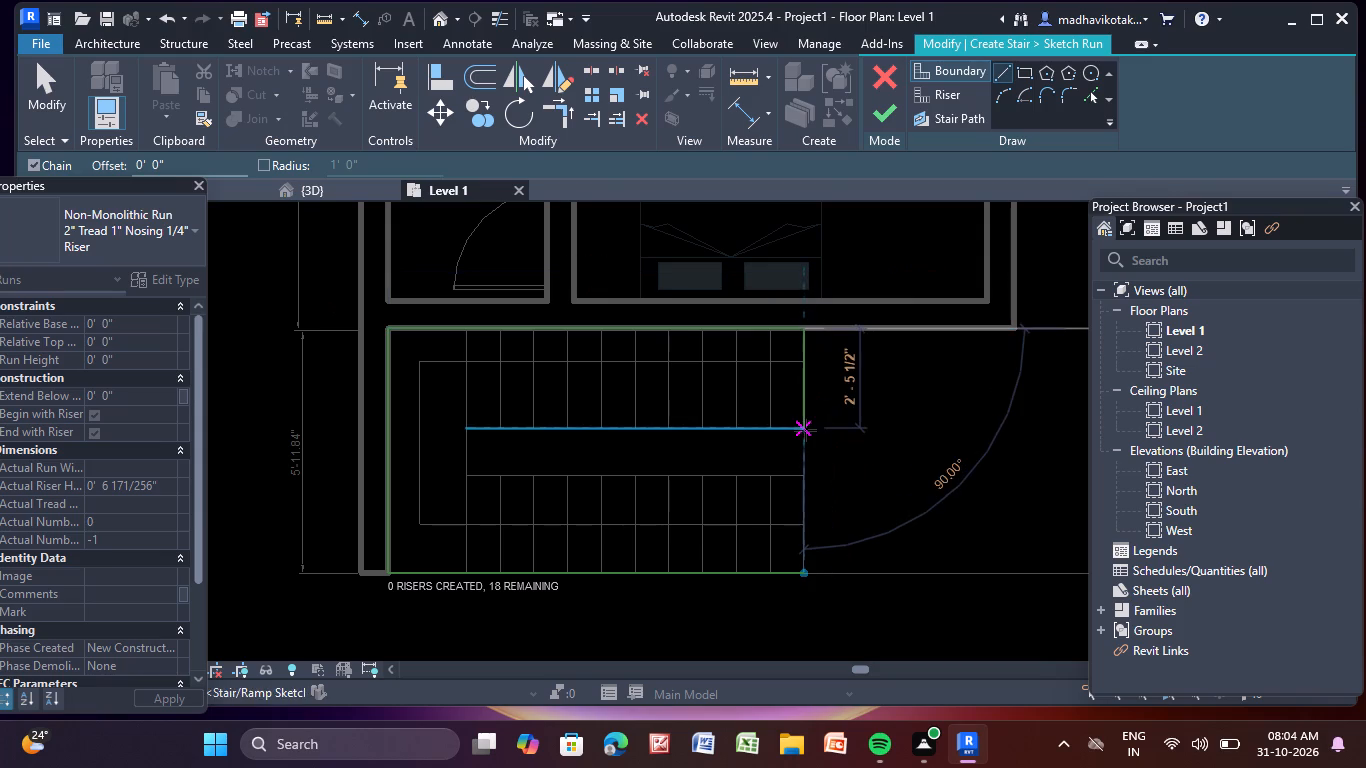
click(805, 430)
click(471, 424)
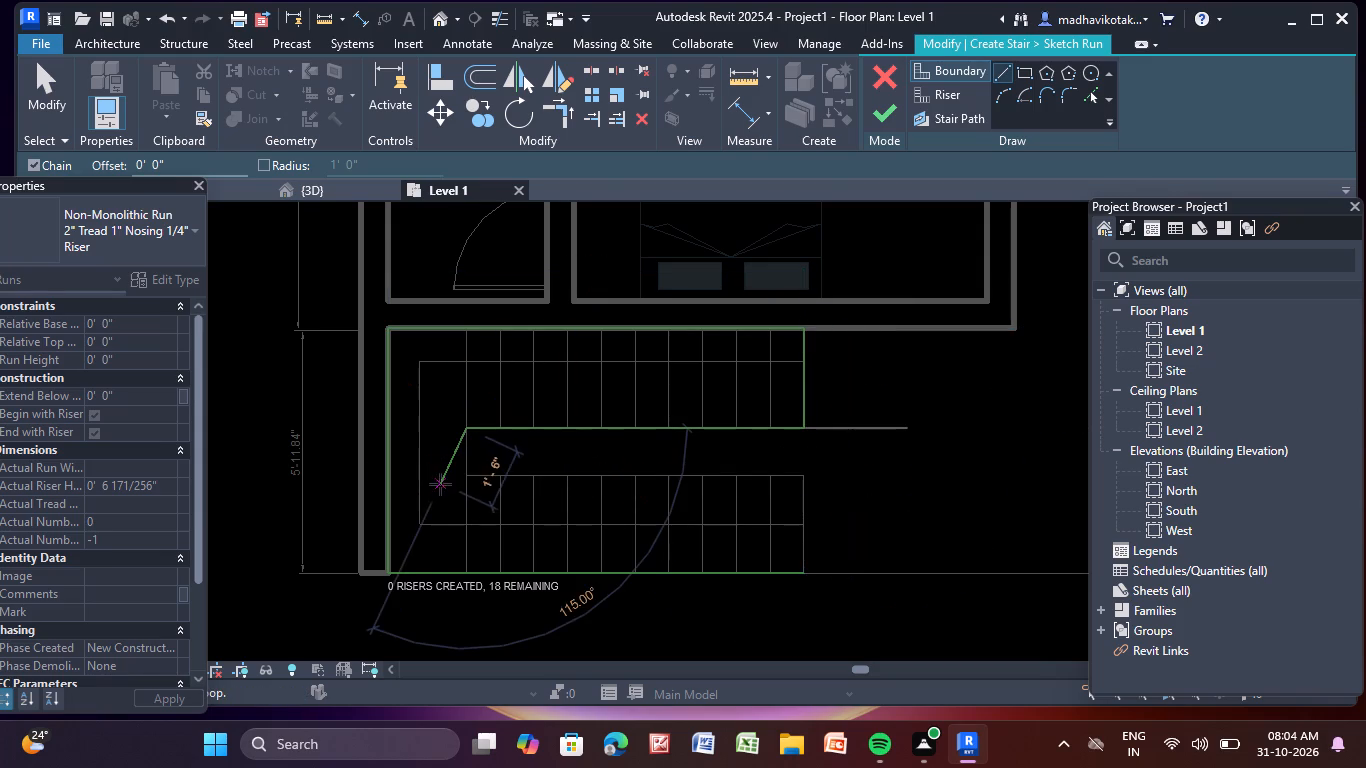
click(462, 475)
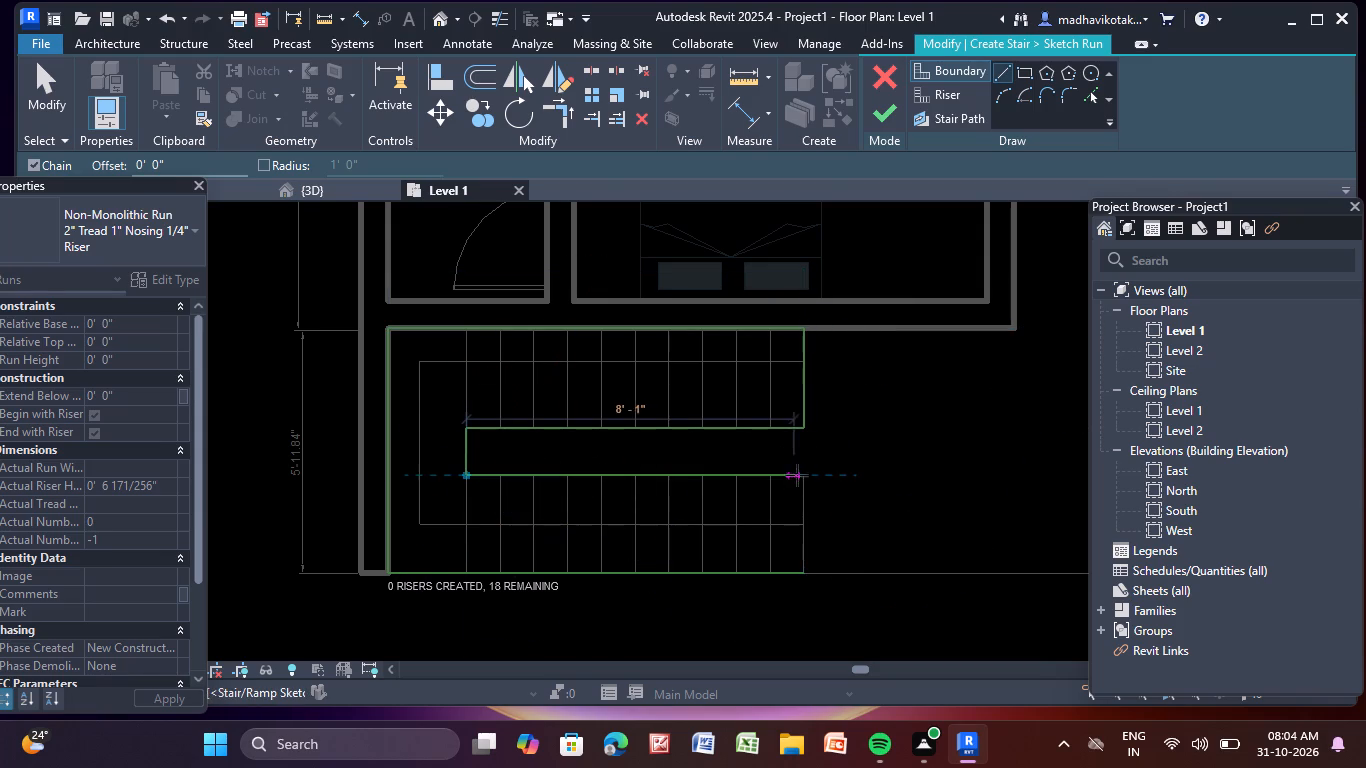
click(802, 477)
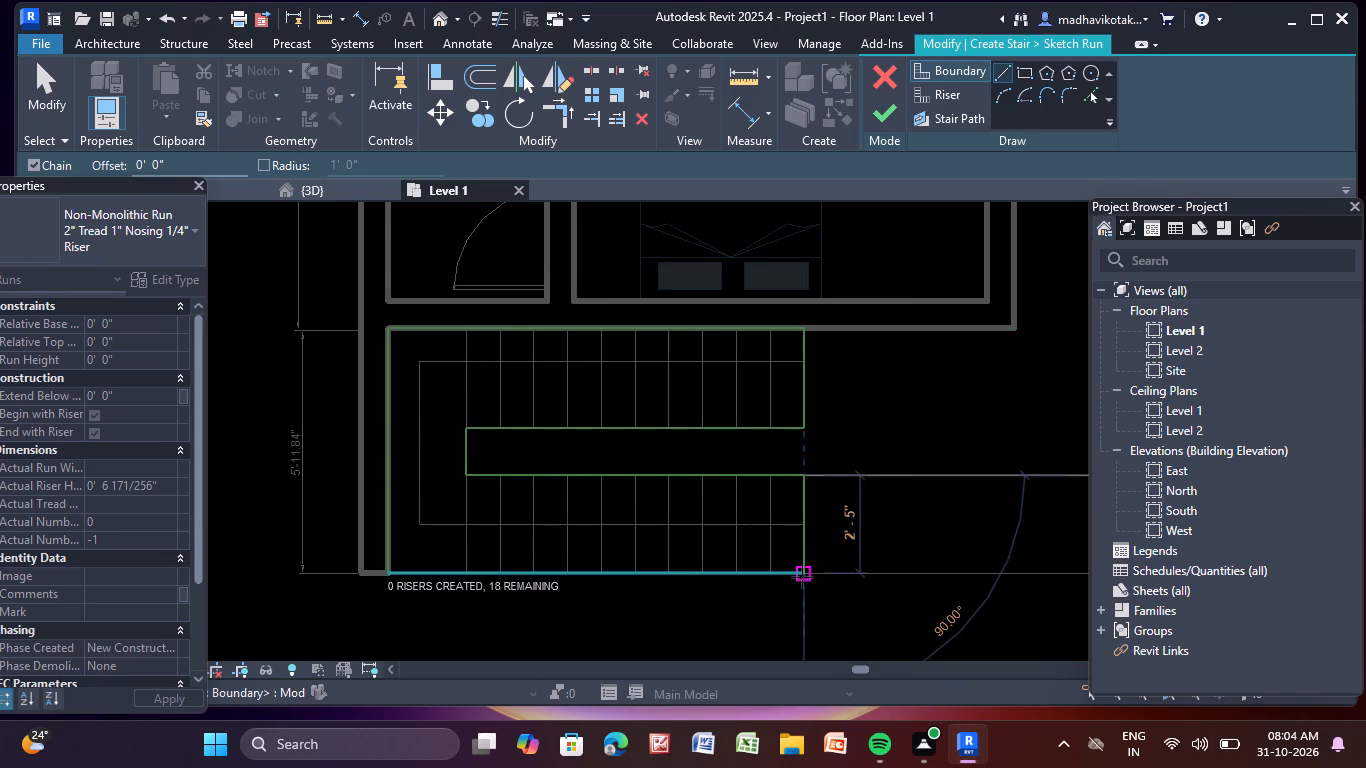
click(802, 577)
key(Escape)
key(Escape)
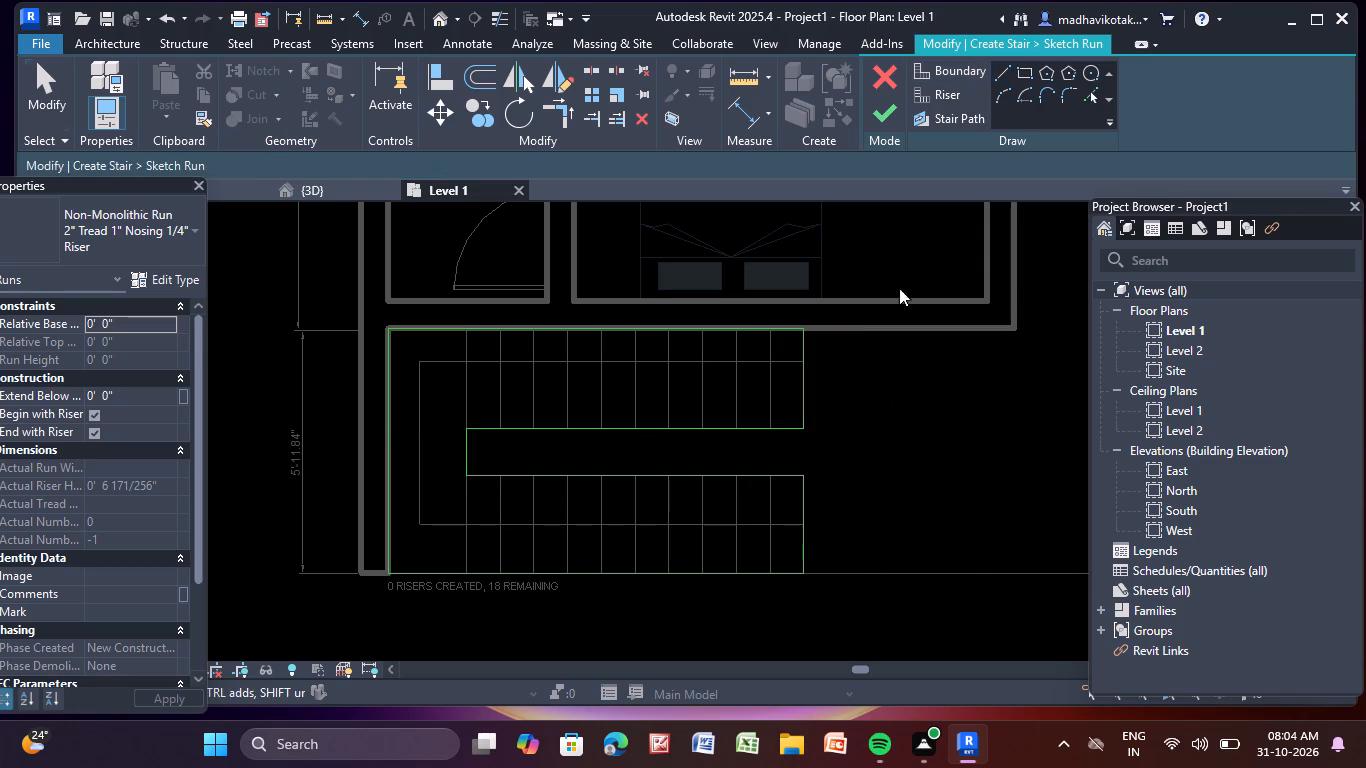
key(Escape)
key(Escape)
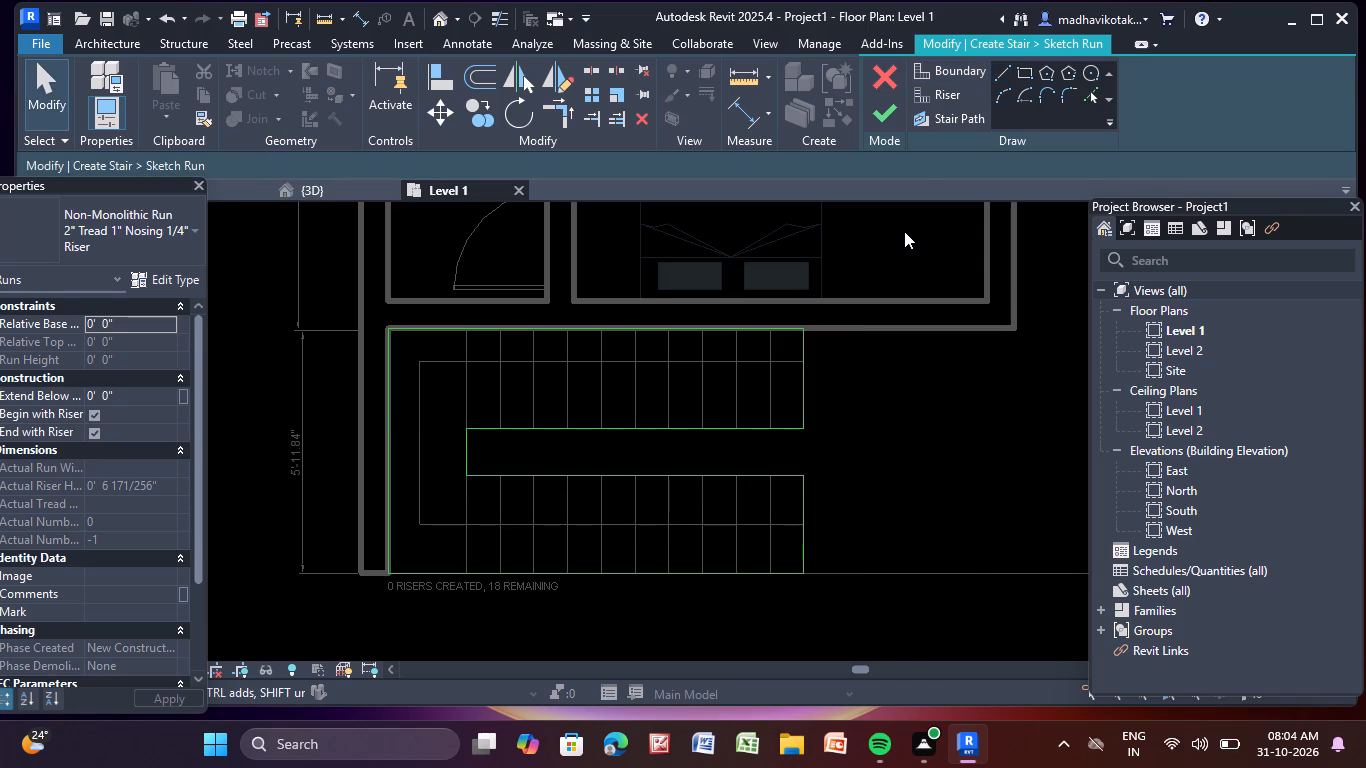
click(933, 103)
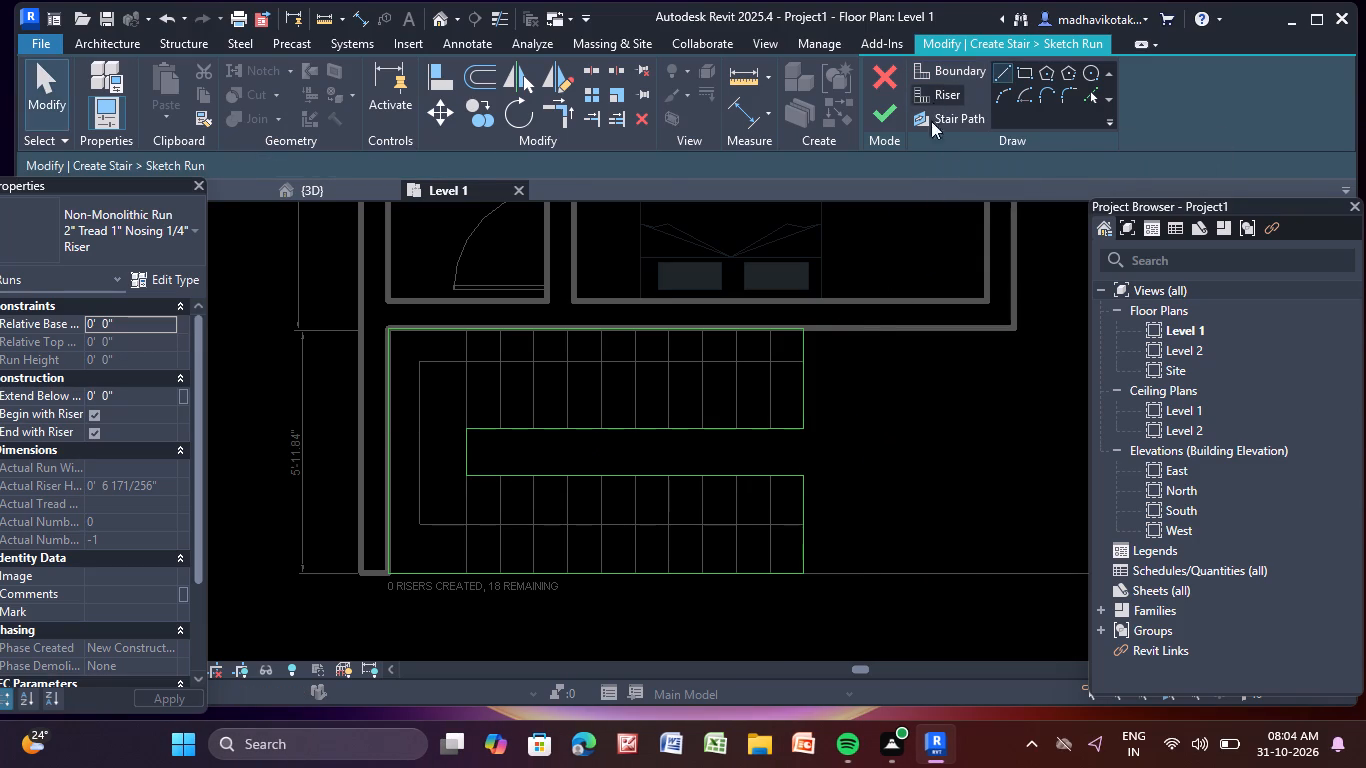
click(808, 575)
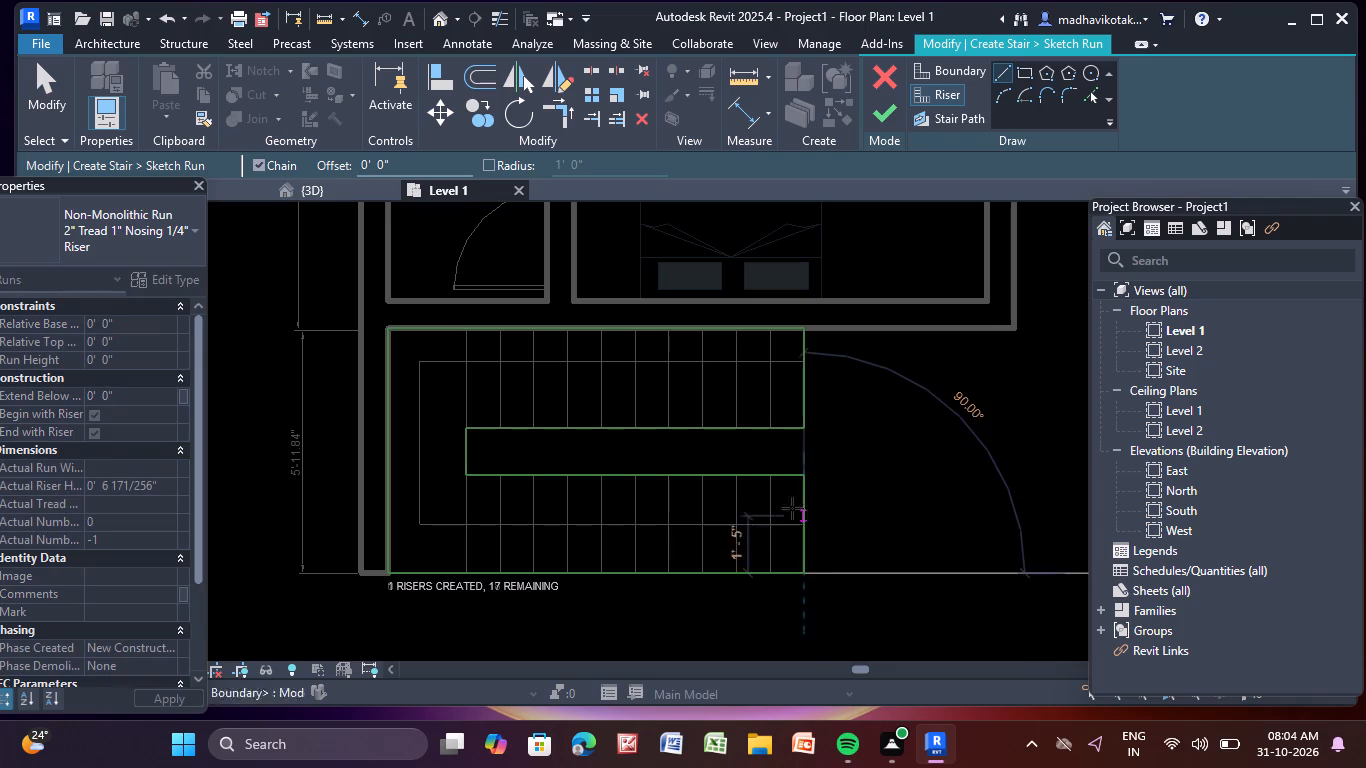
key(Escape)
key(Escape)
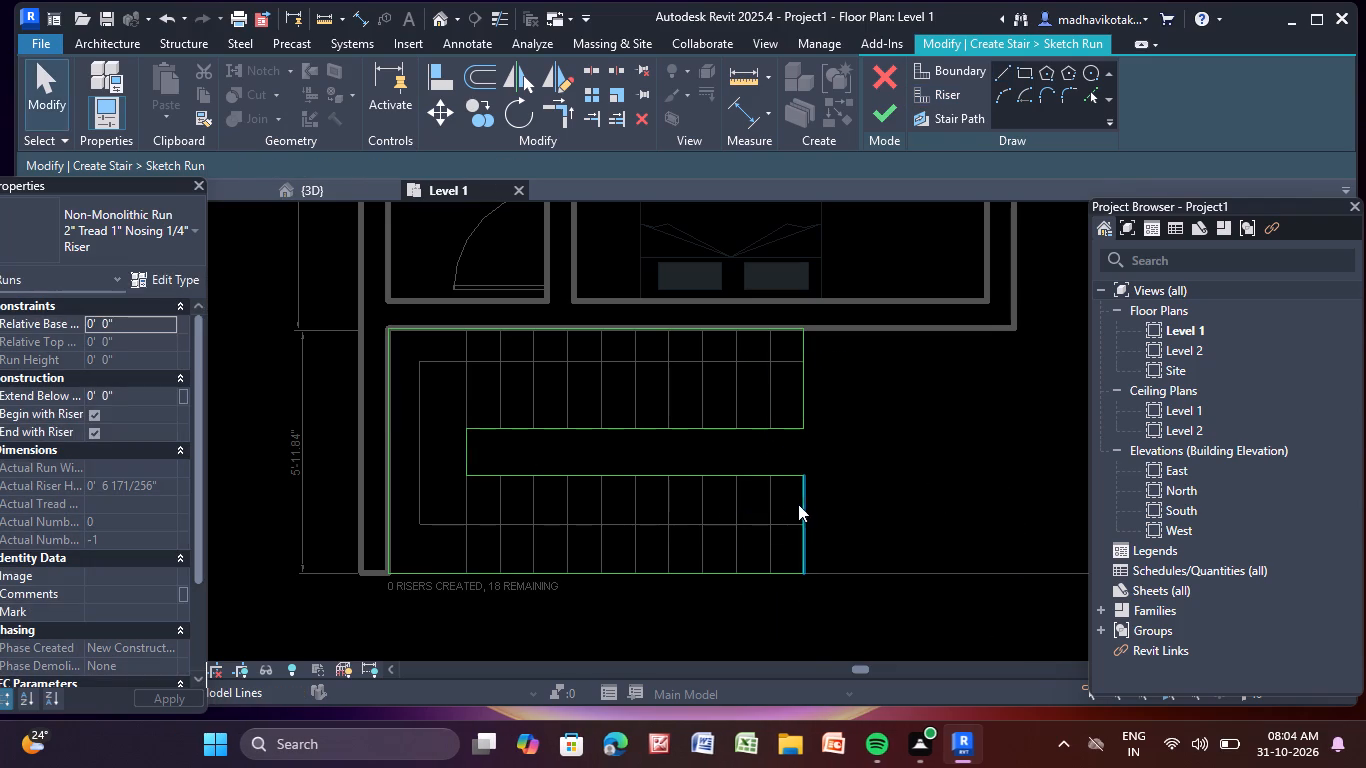
Delete the two short boundary lines closing the open ends of the outer-wall and bedroom-wall flights.
click(802, 504)
key(Delete)
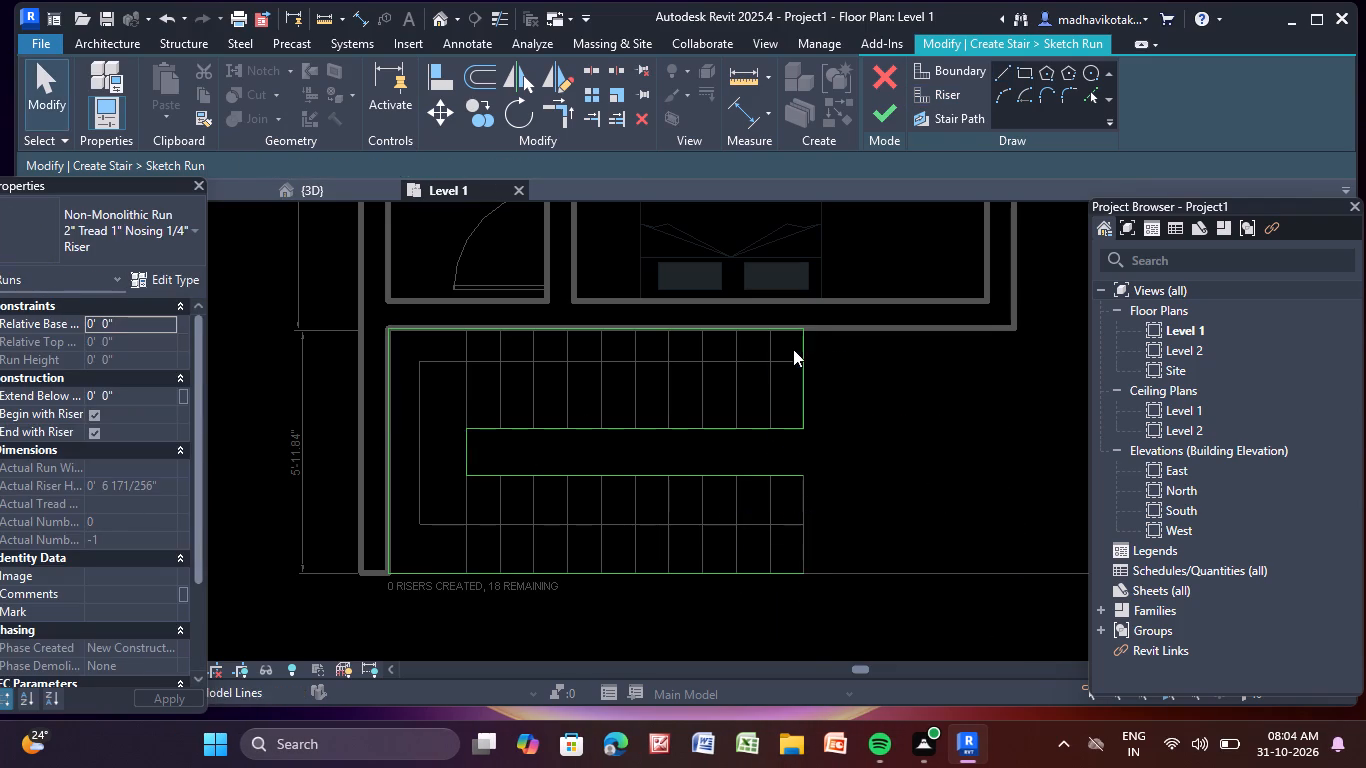
click(805, 347)
key(Delete)
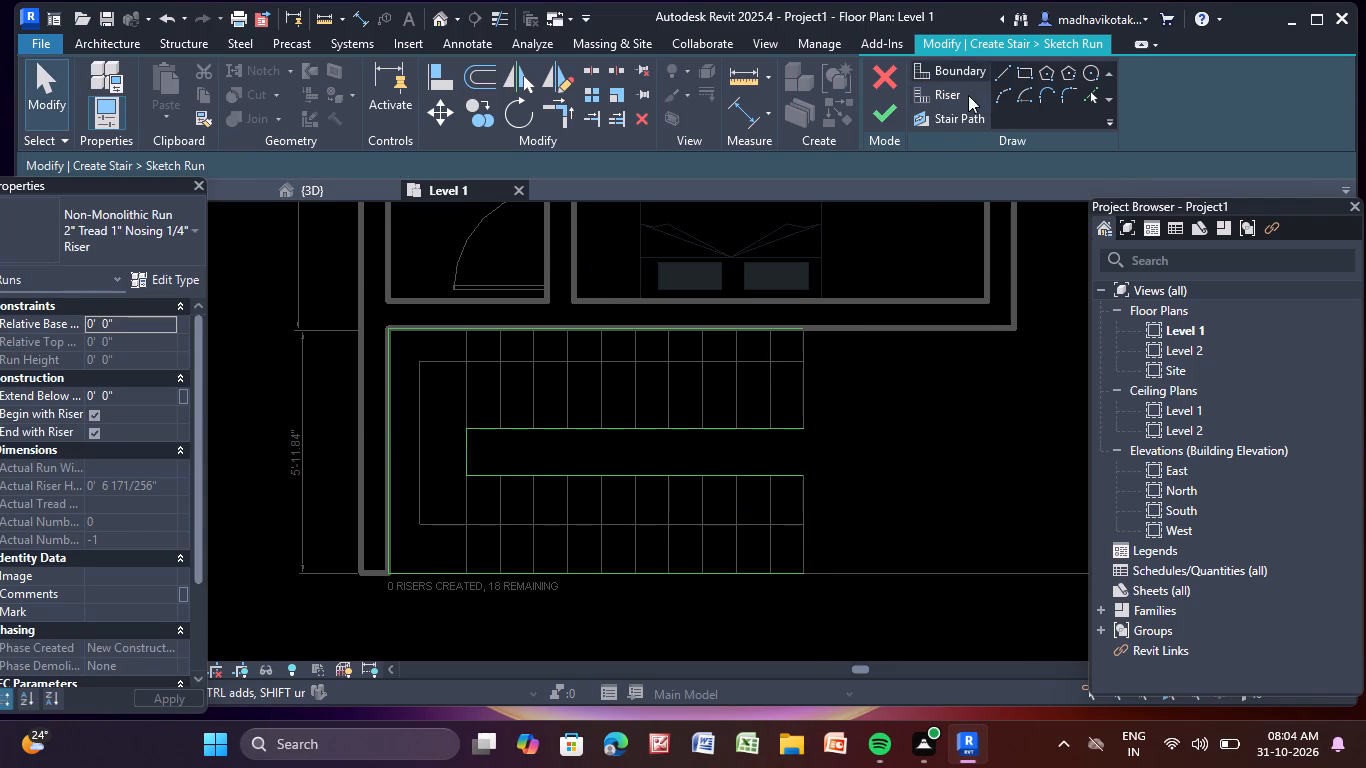
Sketch the outer-wall flight's first five risers over the plan lines, starting at its open end, spaced 10" apart and about 2'-5" long.
click(949, 94)
click(999, 71)
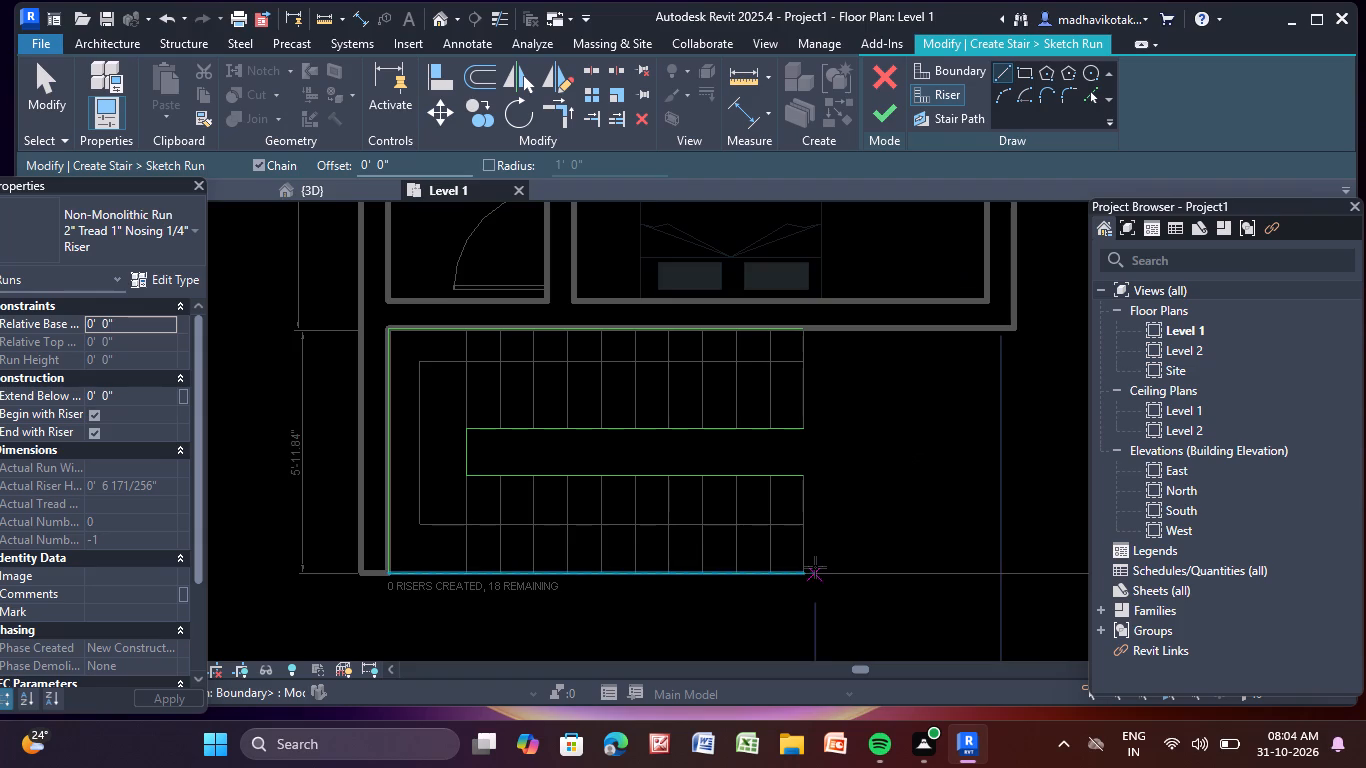
scroll(808, 570, up, 4)
click(801, 574)
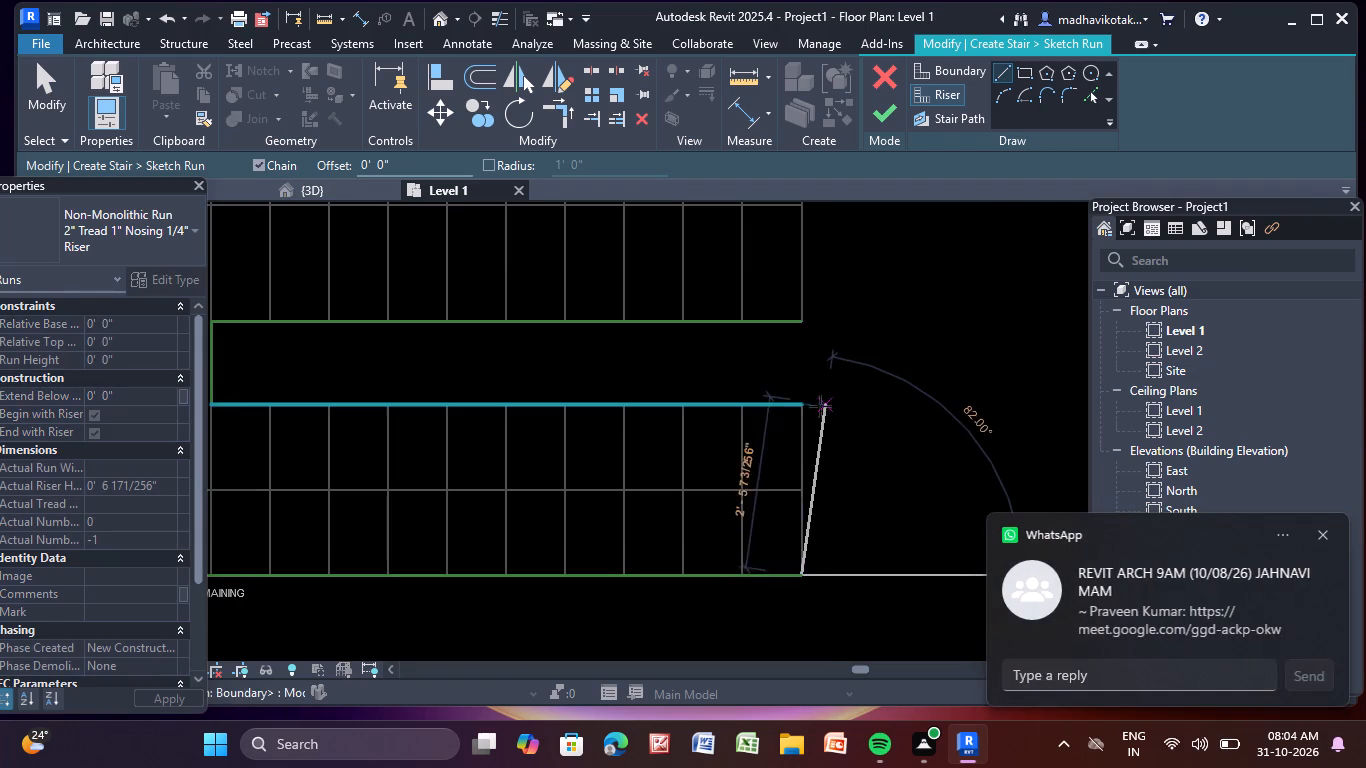
click(802, 407)
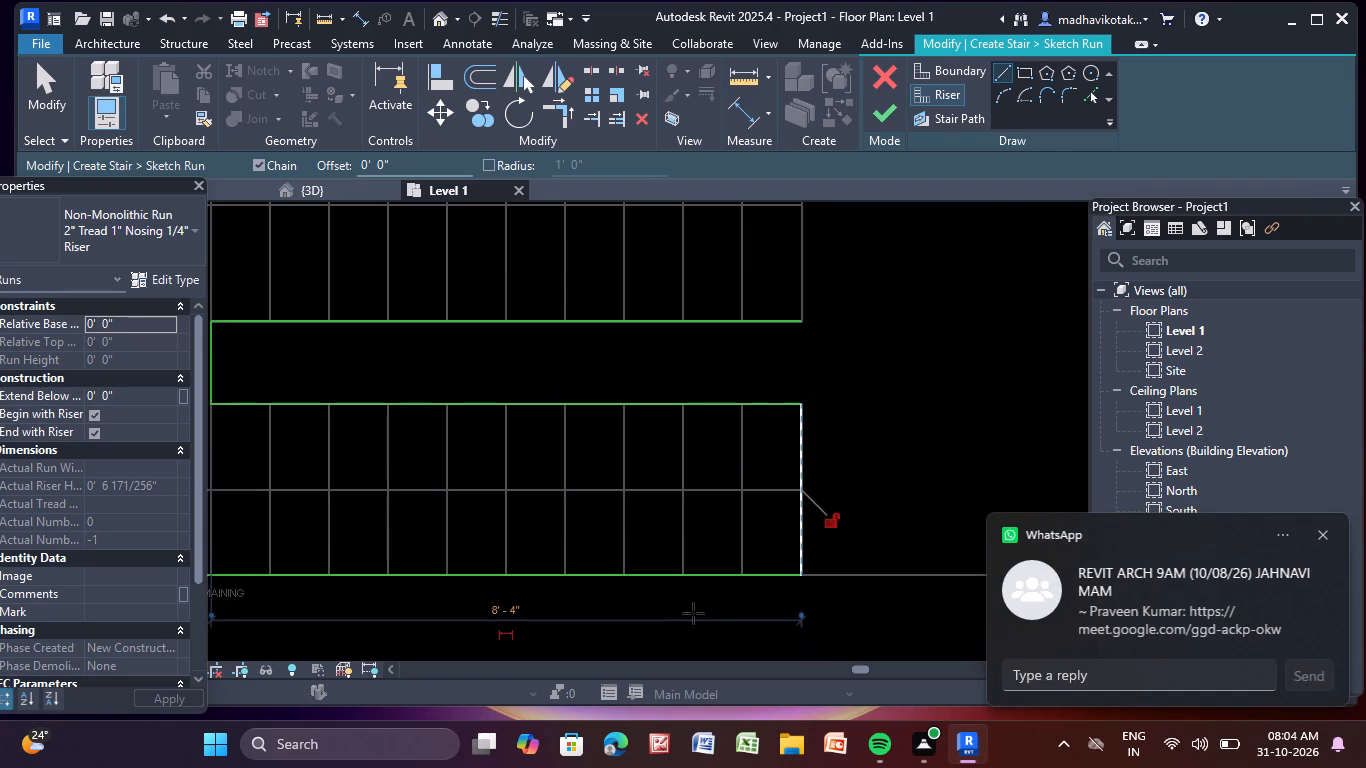
click(745, 580)
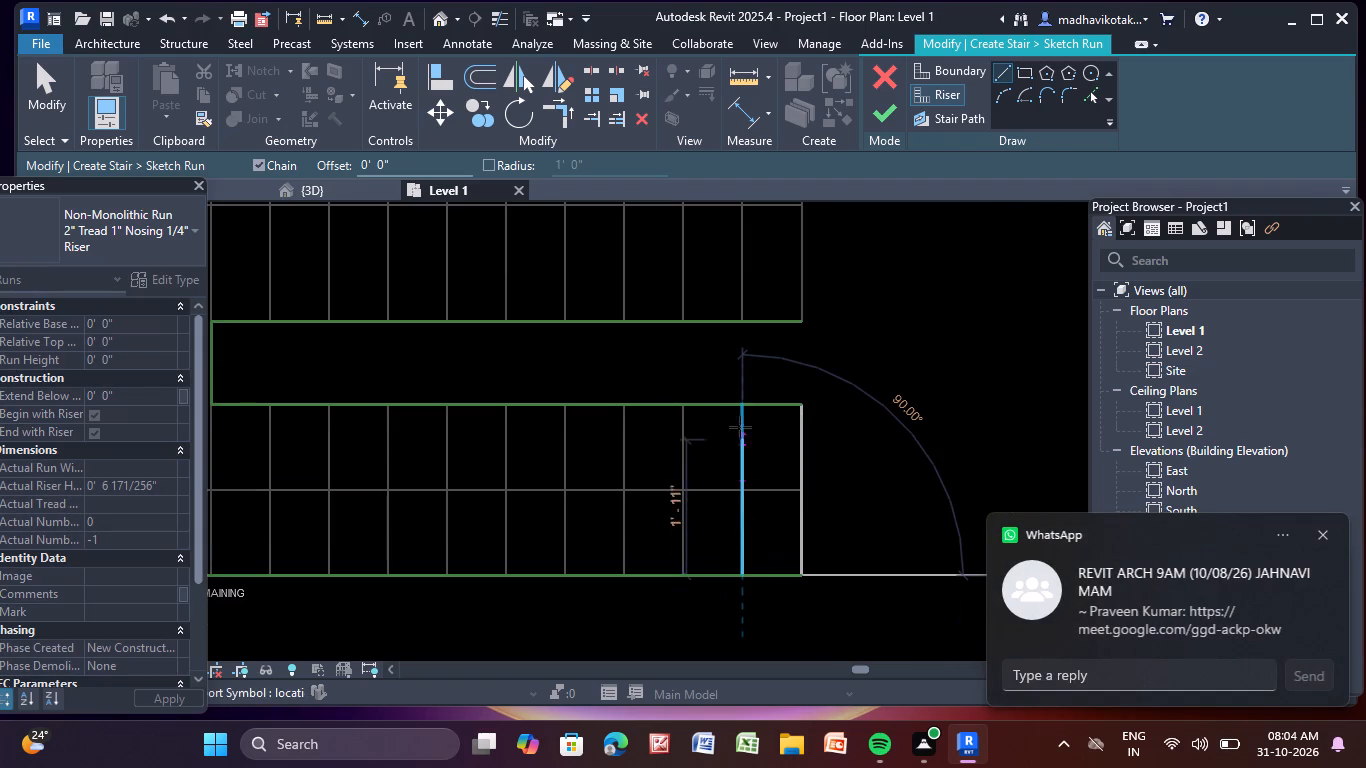
click(737, 404)
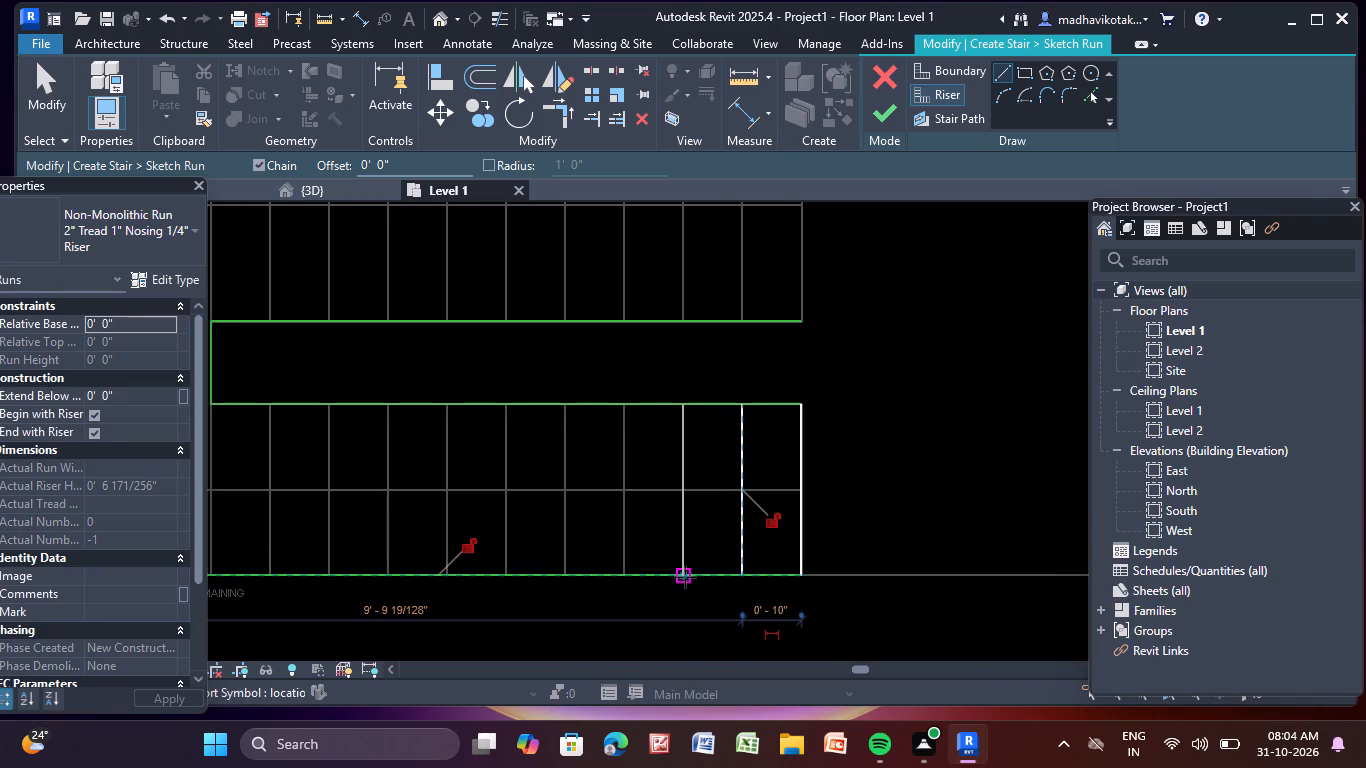
click(684, 576)
click(684, 406)
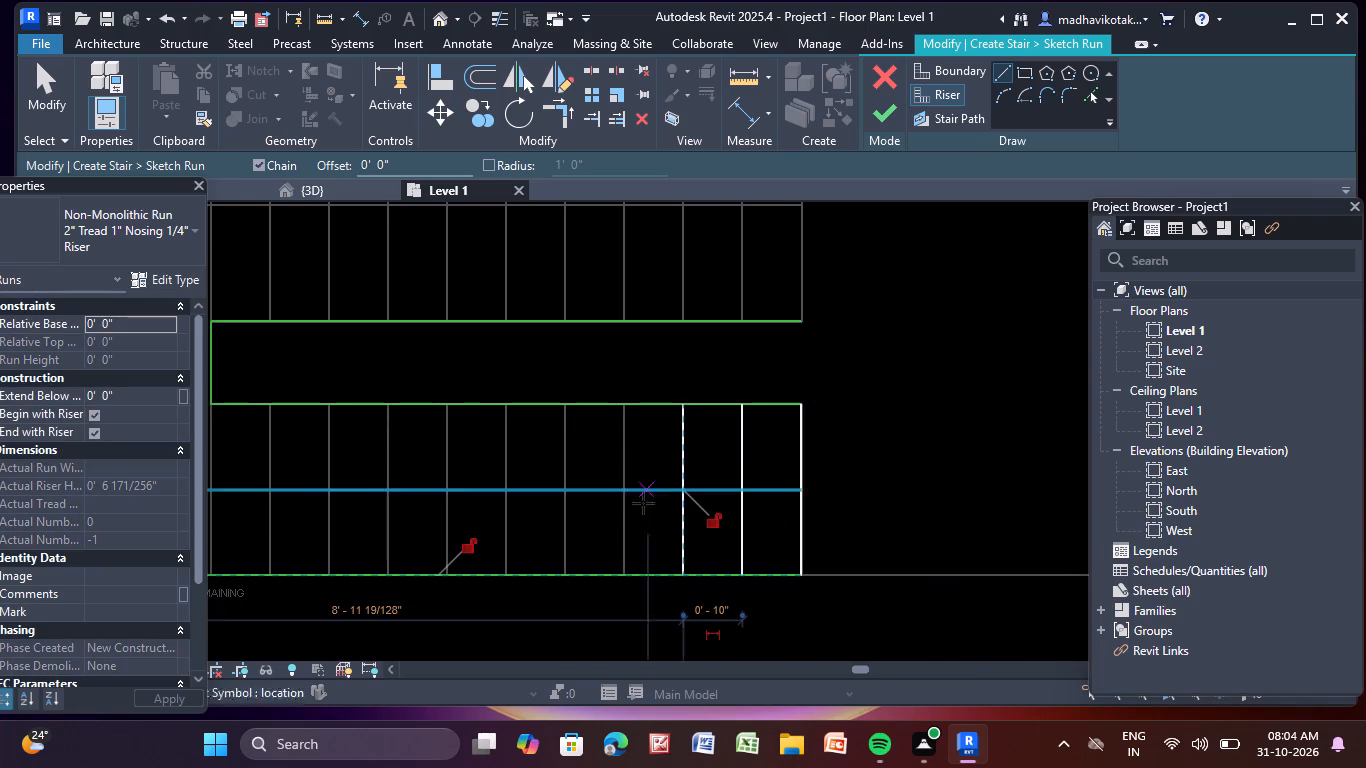
click(622, 579)
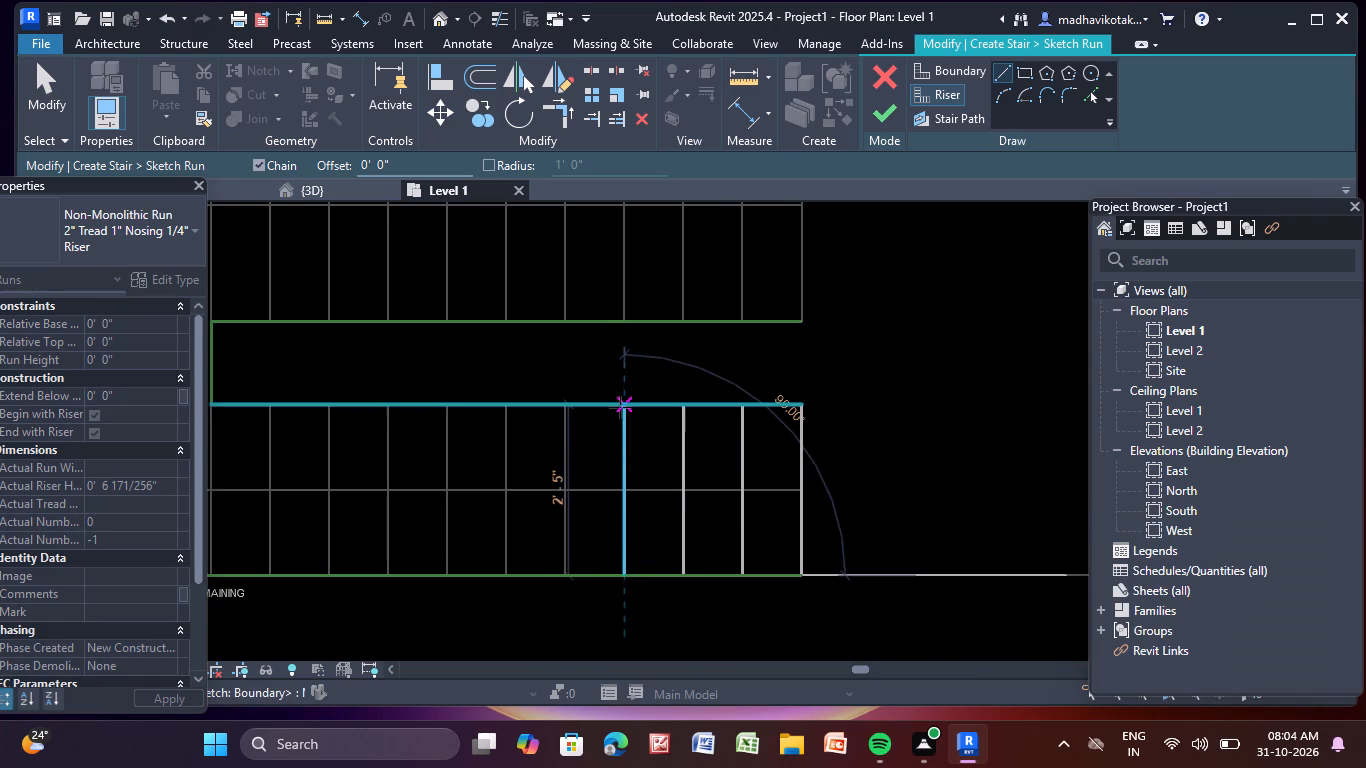
click(627, 400)
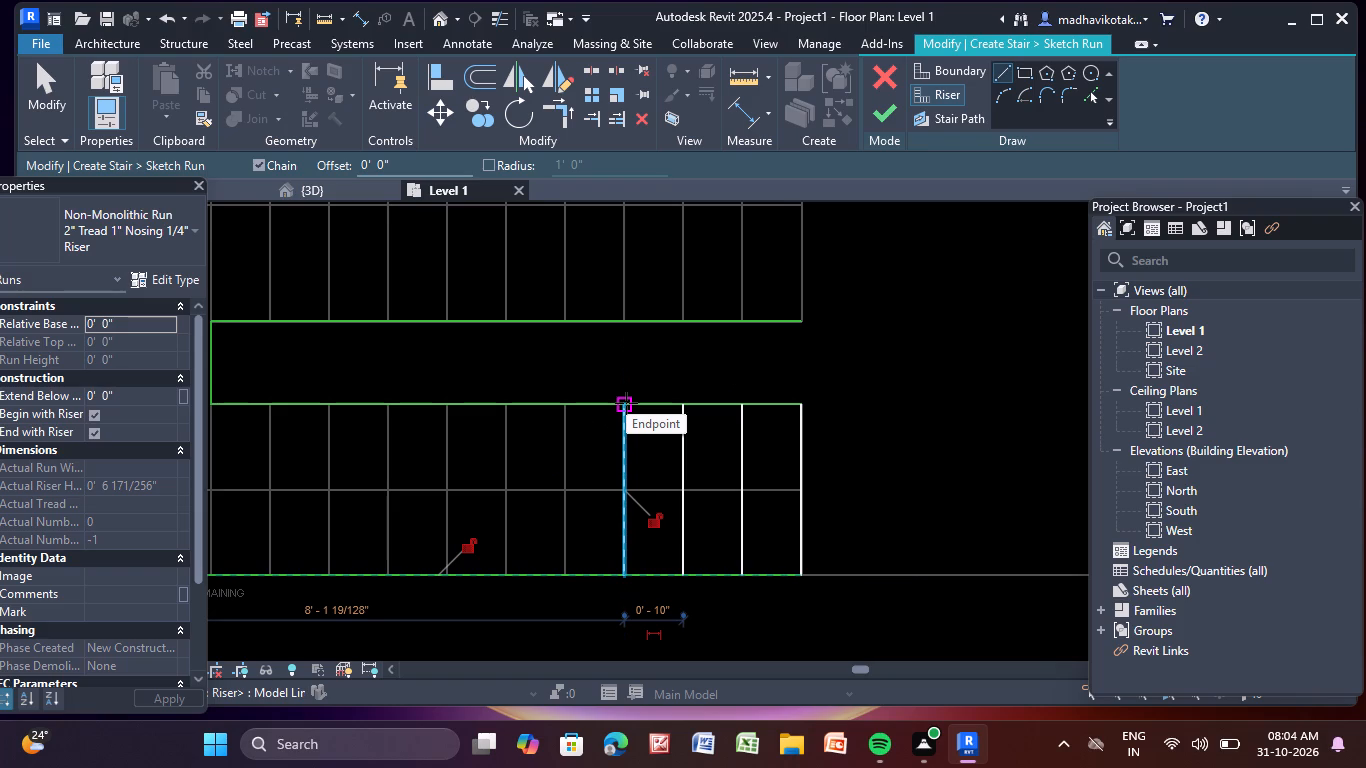
click(568, 571)
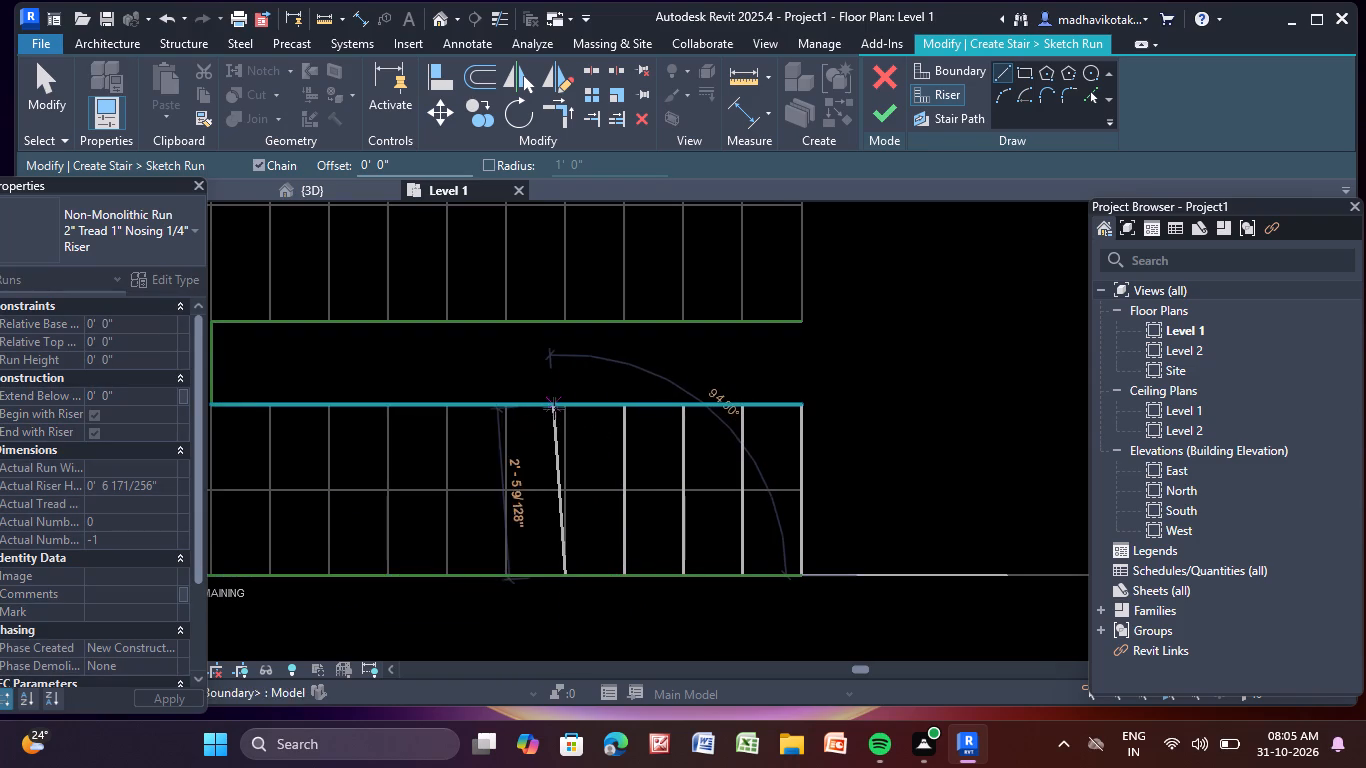
click(560, 406)
Sketch the outer-wall flight's remaining six risers over the plan lines up to the landing, spaced 10" apart and about 2'-5" long.
middle_drag(565, 406, 782, 418)
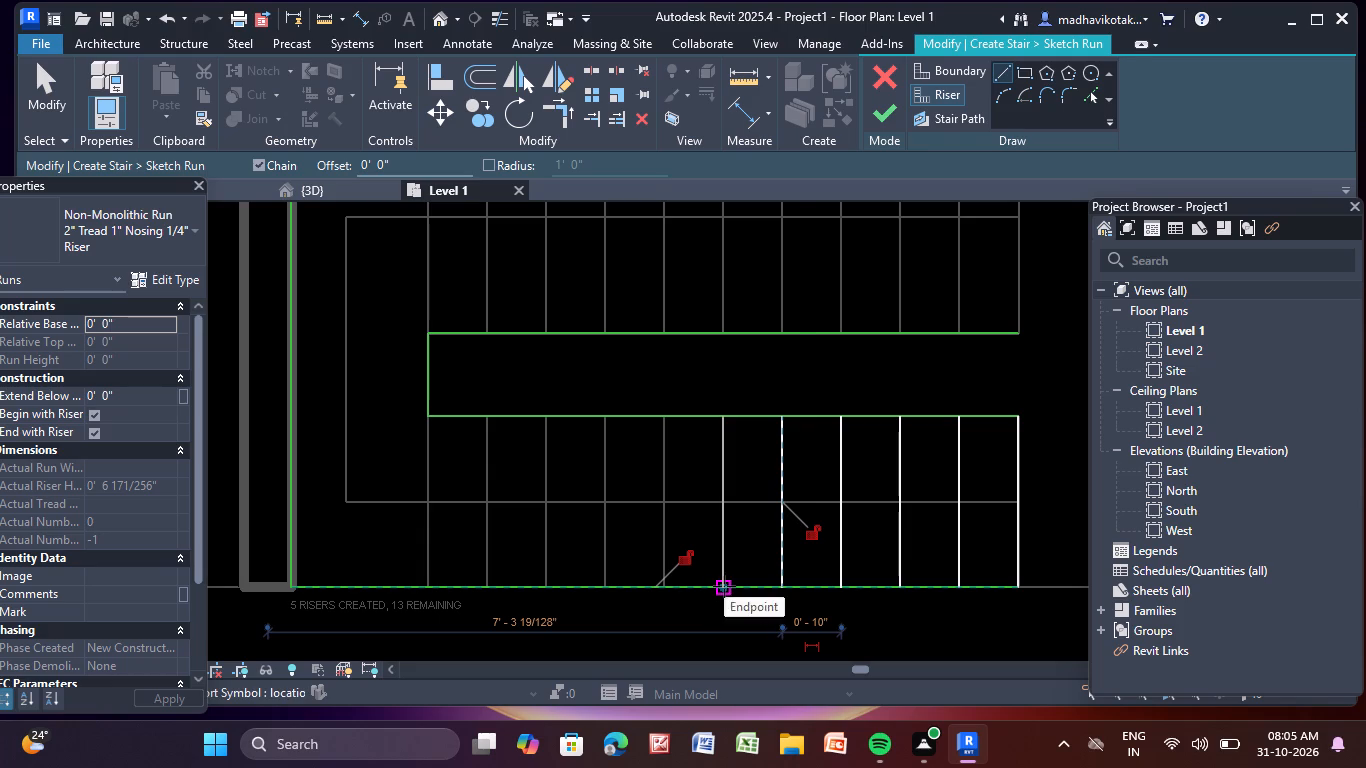
click(724, 586)
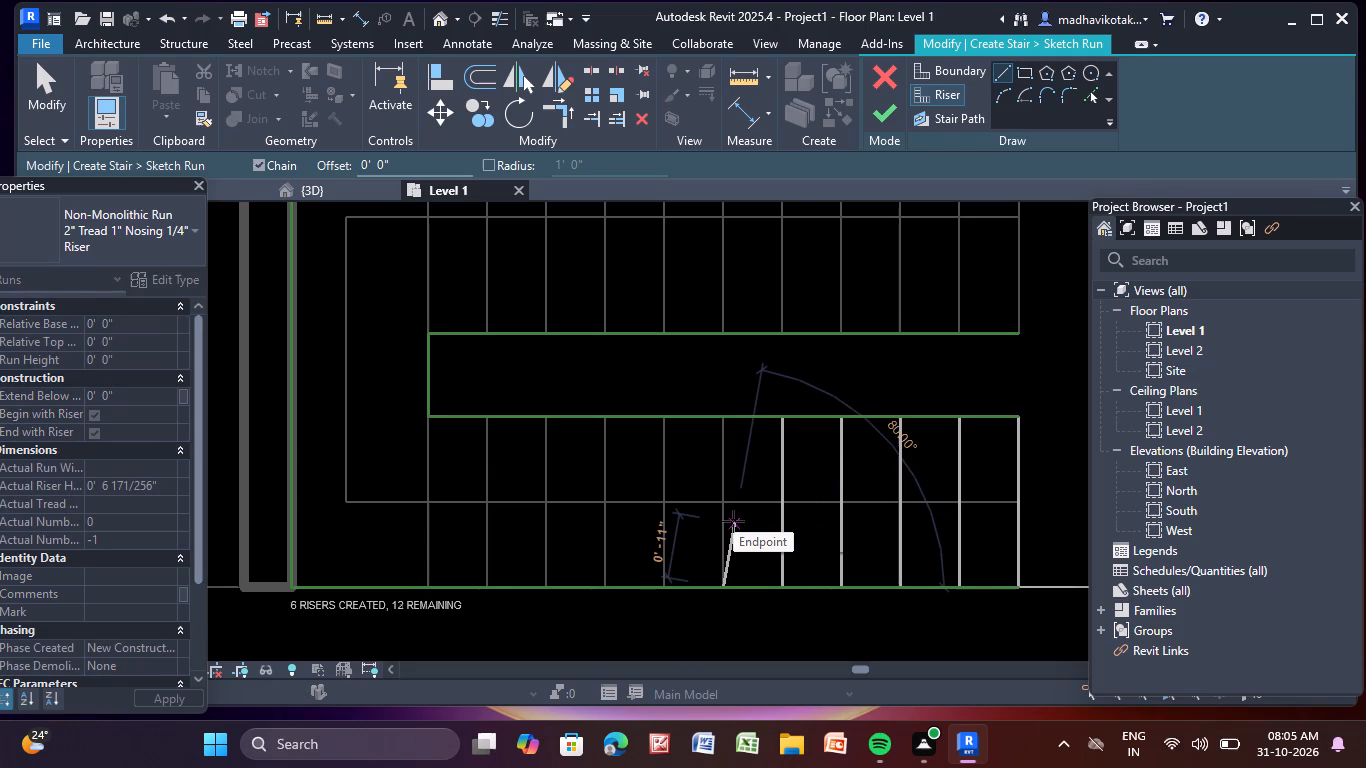
click(723, 417)
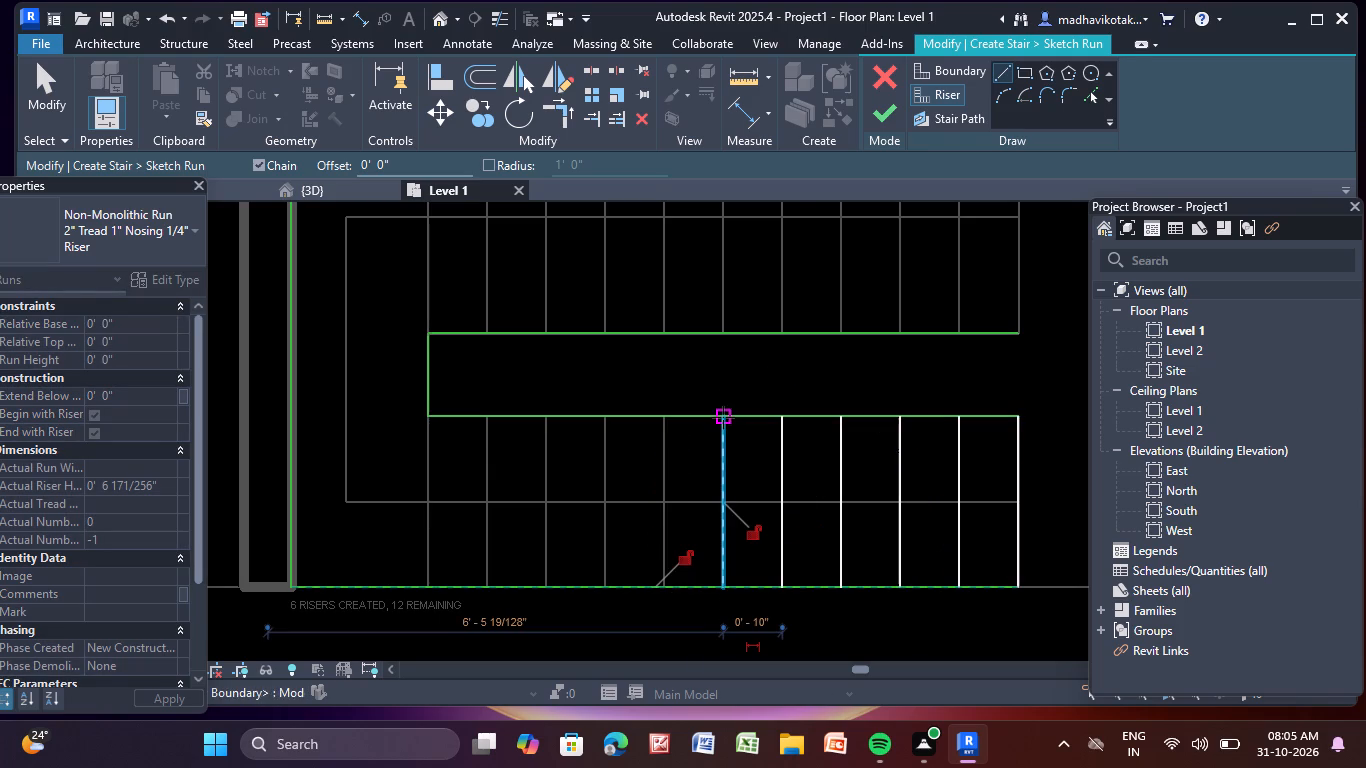
click(665, 584)
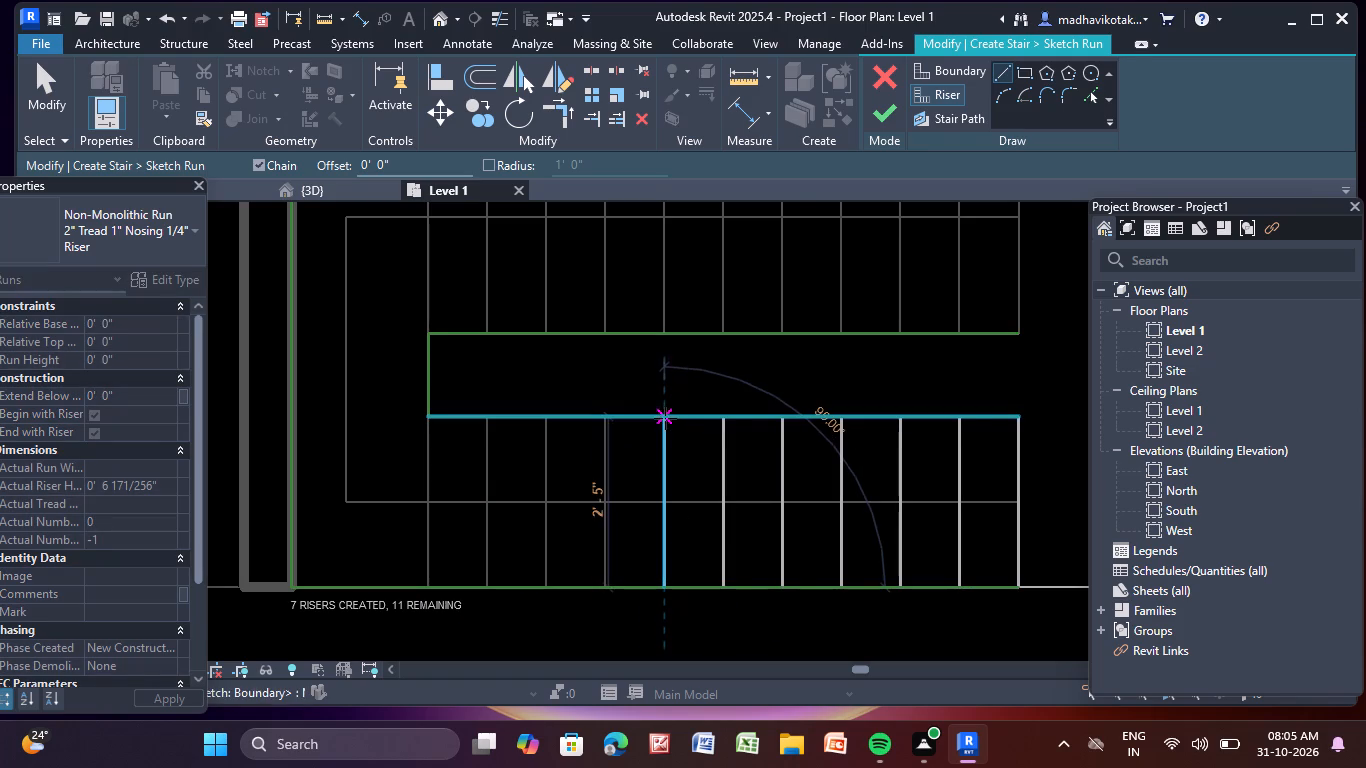
click(665, 417)
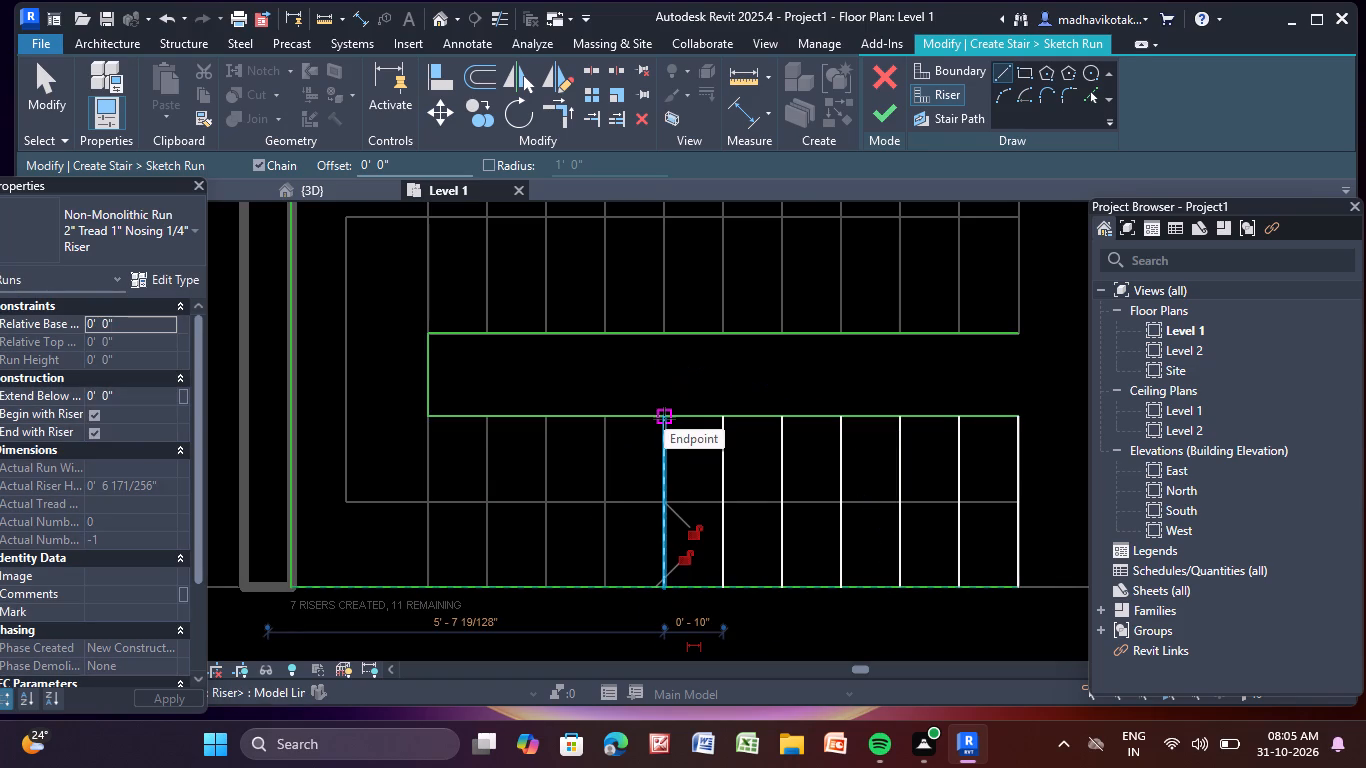
click(608, 585)
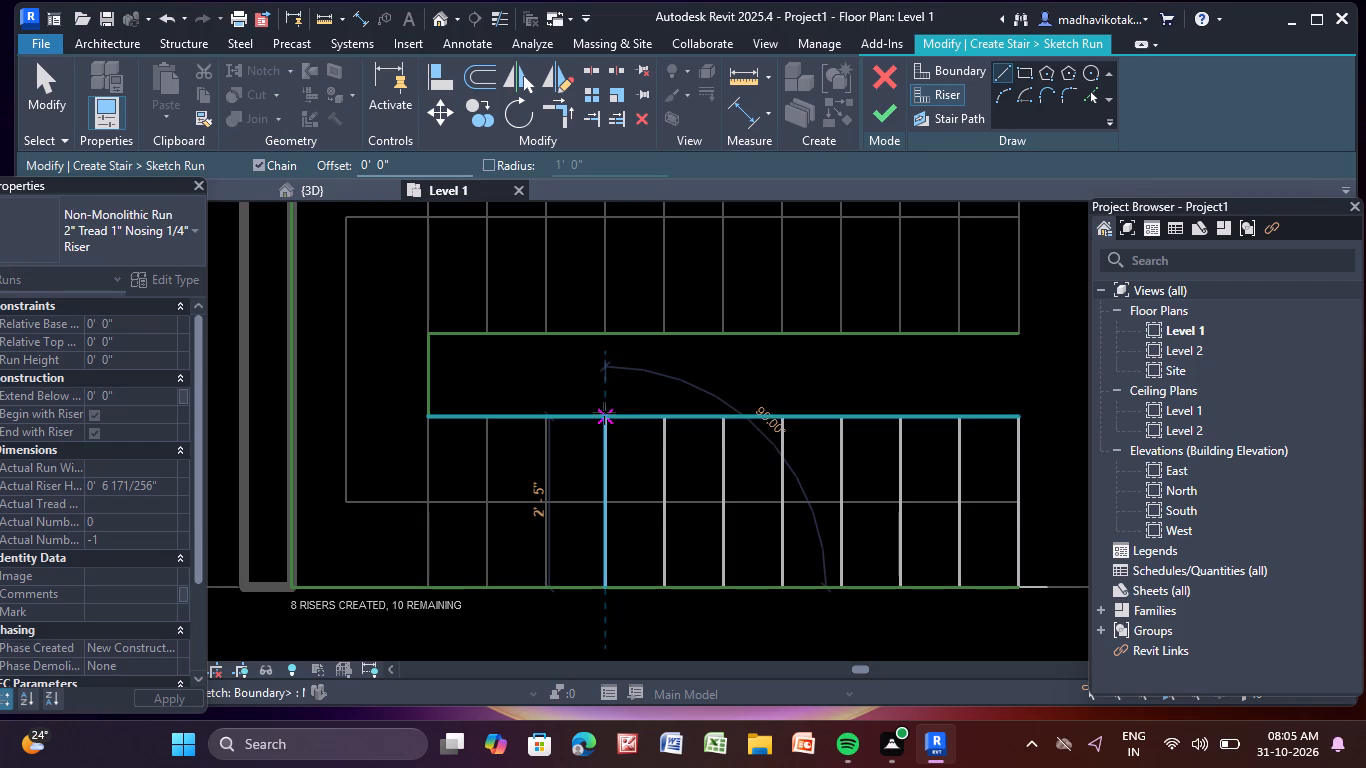
click(604, 413)
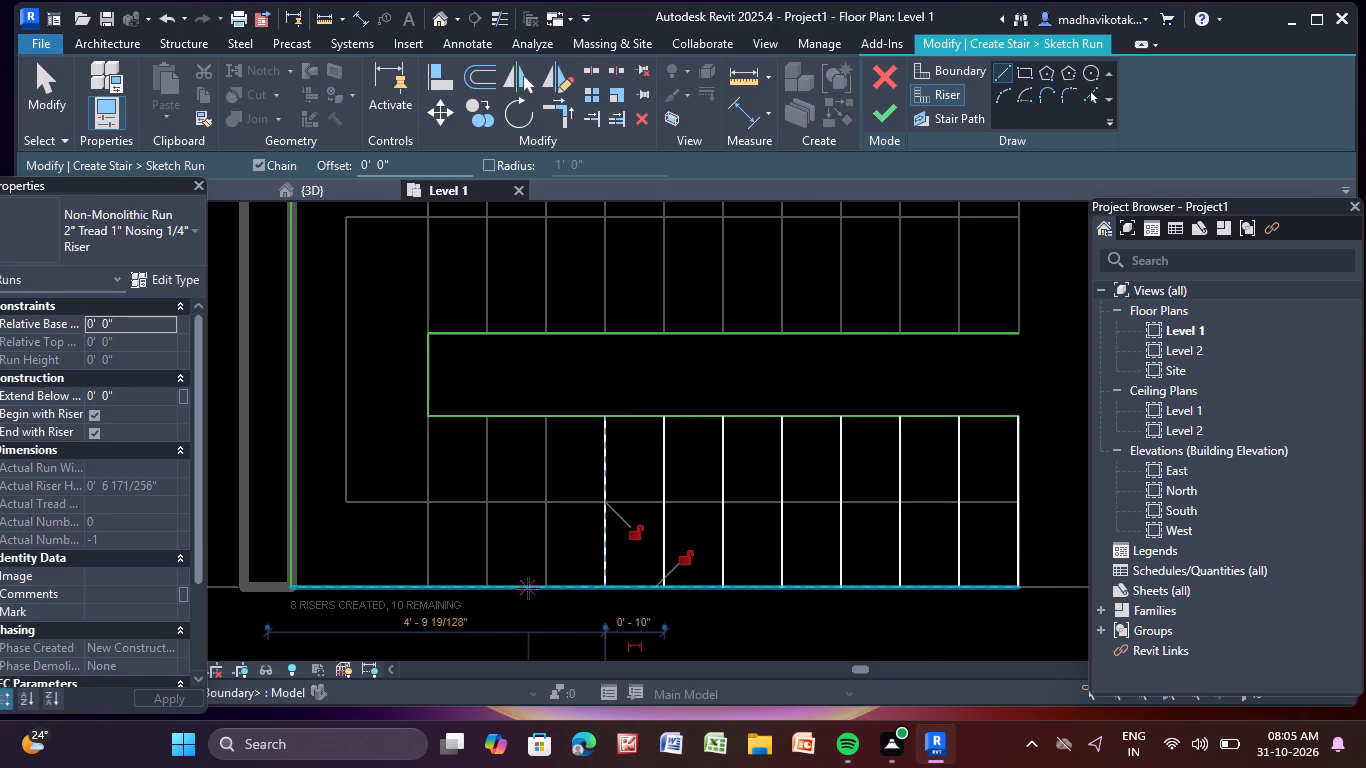
click(551, 585)
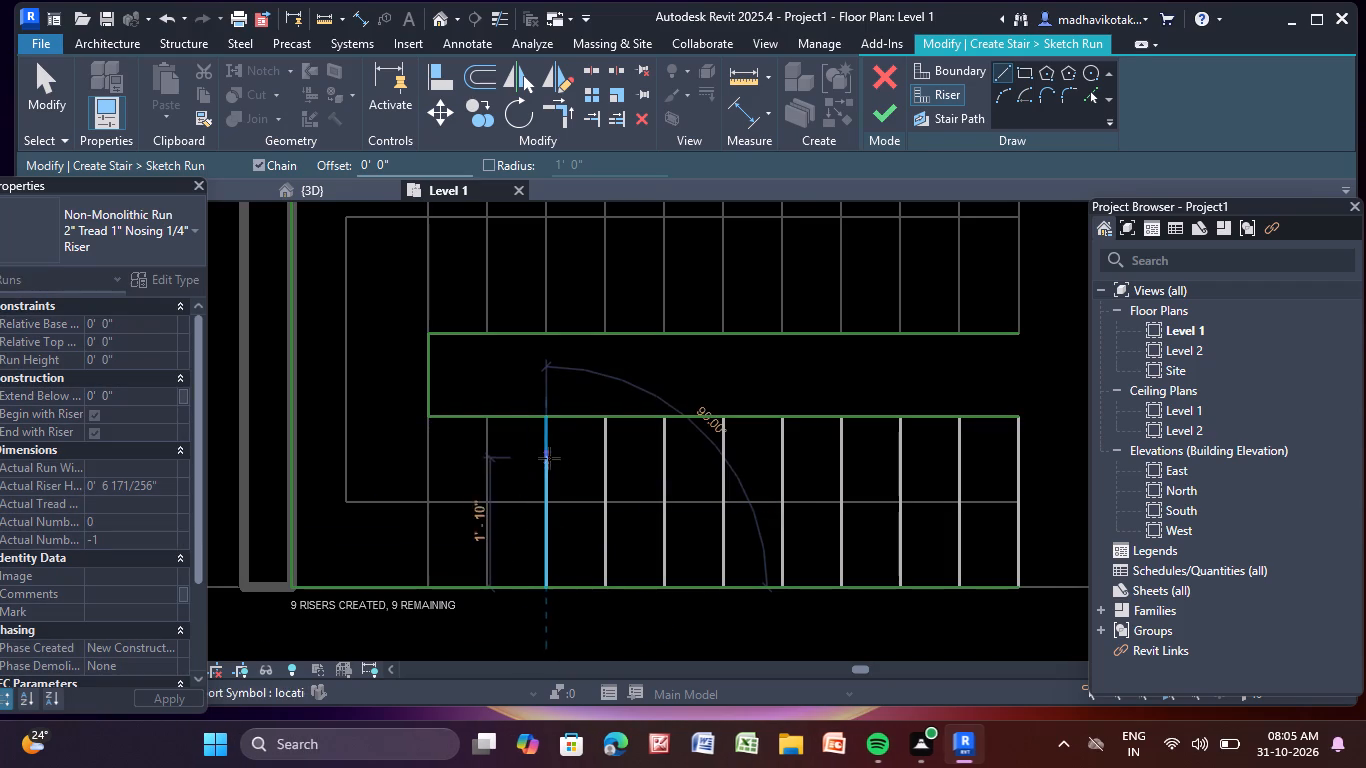
click(547, 423)
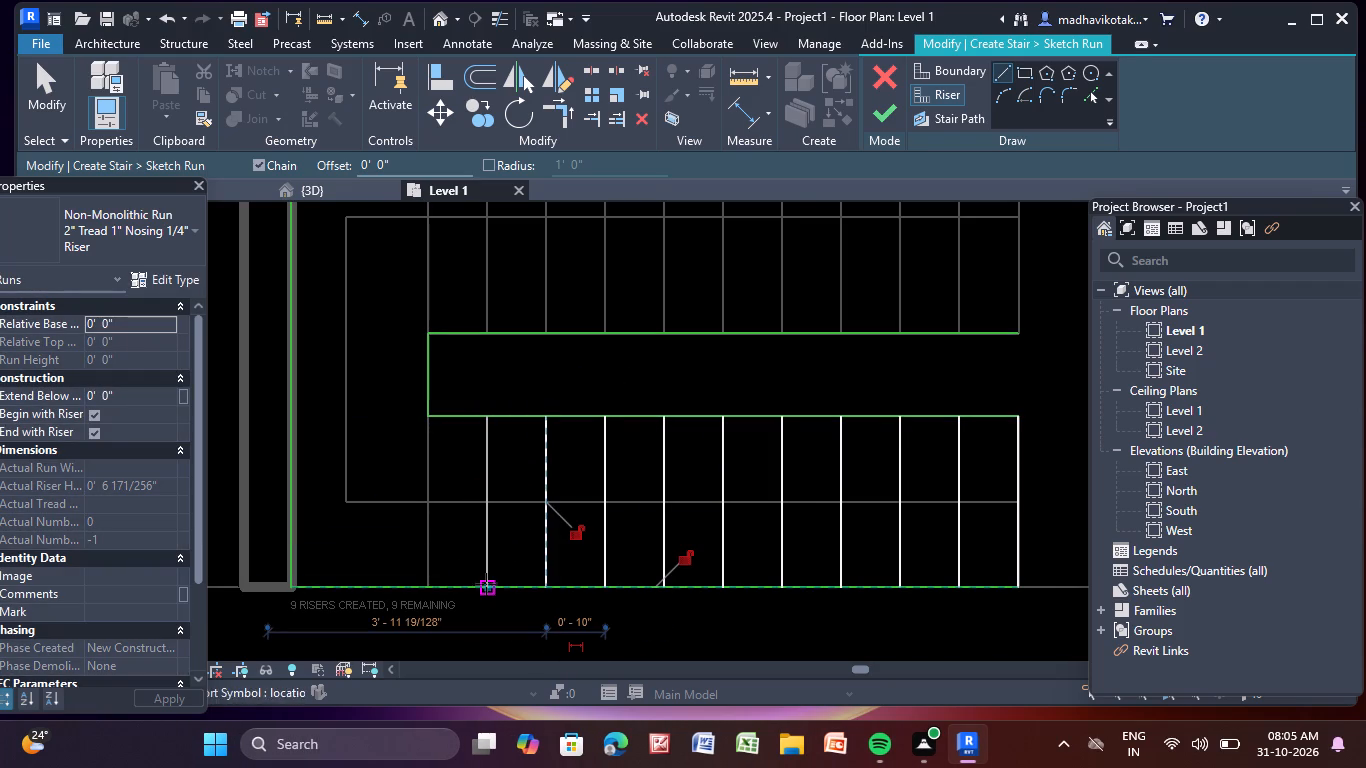
click(488, 585)
drag(485, 422, 474, 437)
click(429, 581)
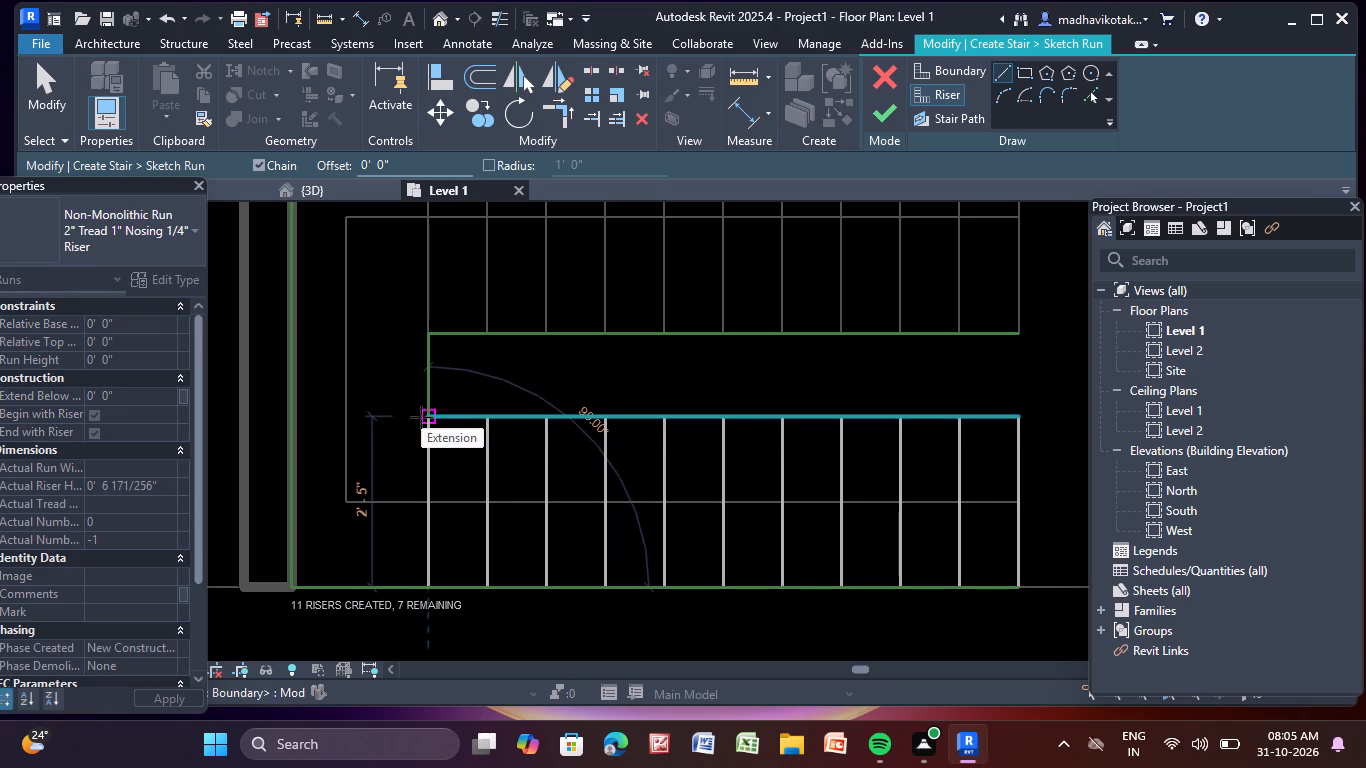
scroll(427, 416, up, 11)
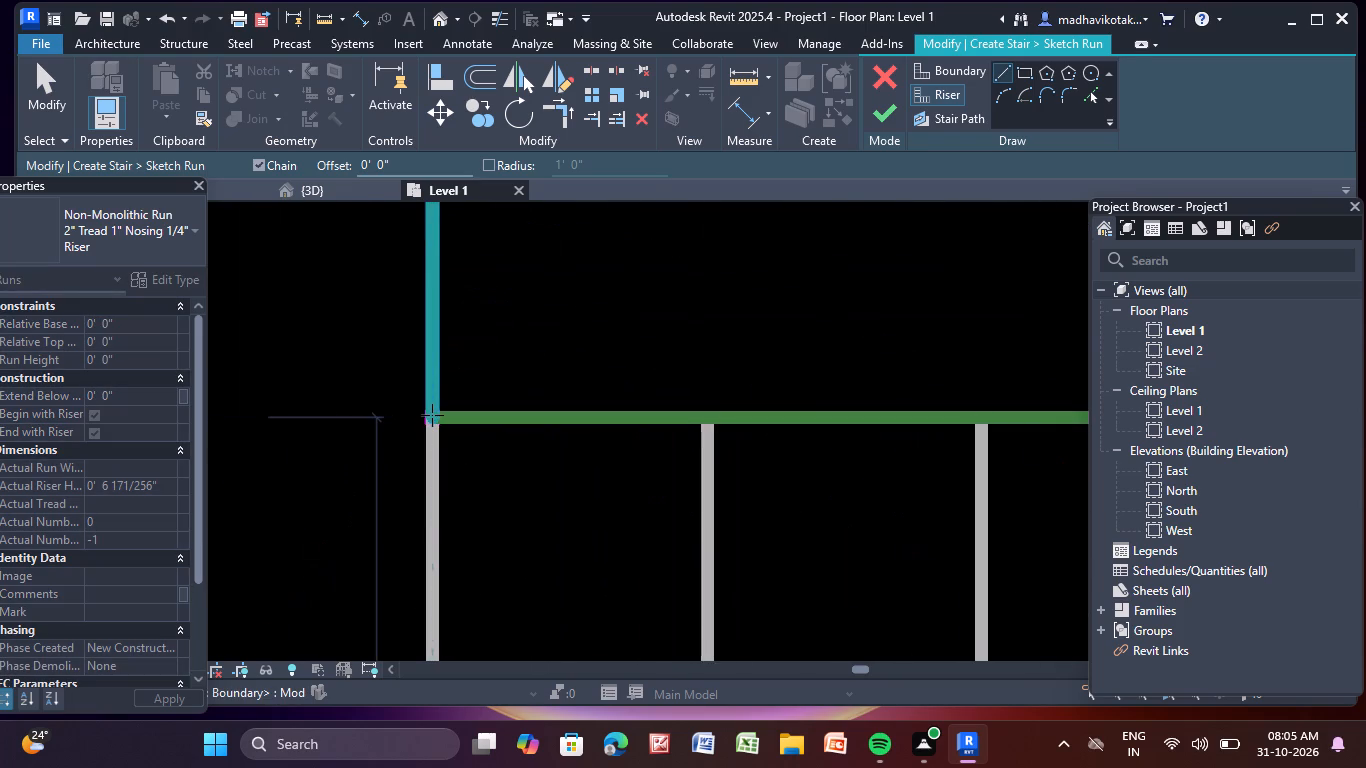
click(432, 415)
Sketch the bedroom-wall flight's first three risers over the plan lines, starting at its open end, 10" apart and about 2'-5" long.
scroll(488, 455, down, 12)
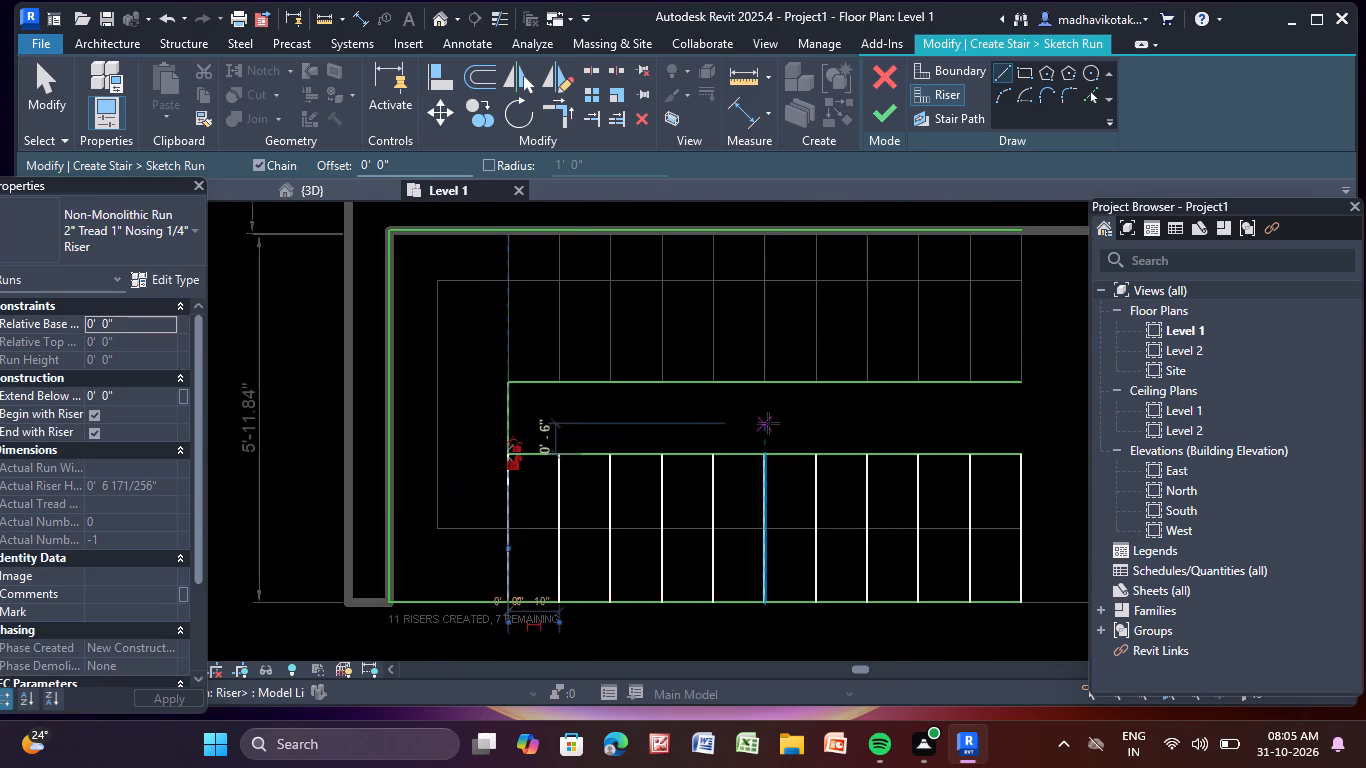
scroll(768, 422, down, 6)
middle_drag(765, 422, 424, 456)
scroll(522, 442, up, 5)
scroll(561, 361, up, 2)
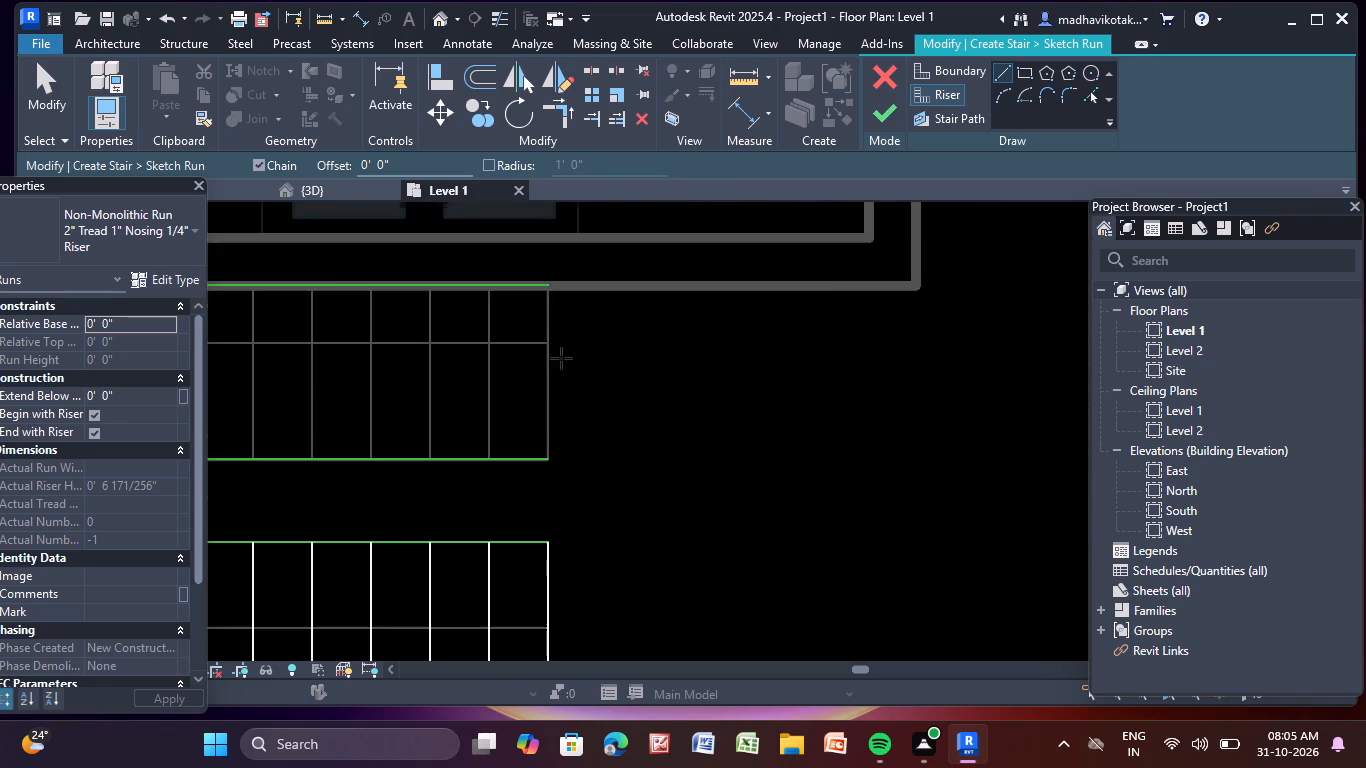
click(547, 287)
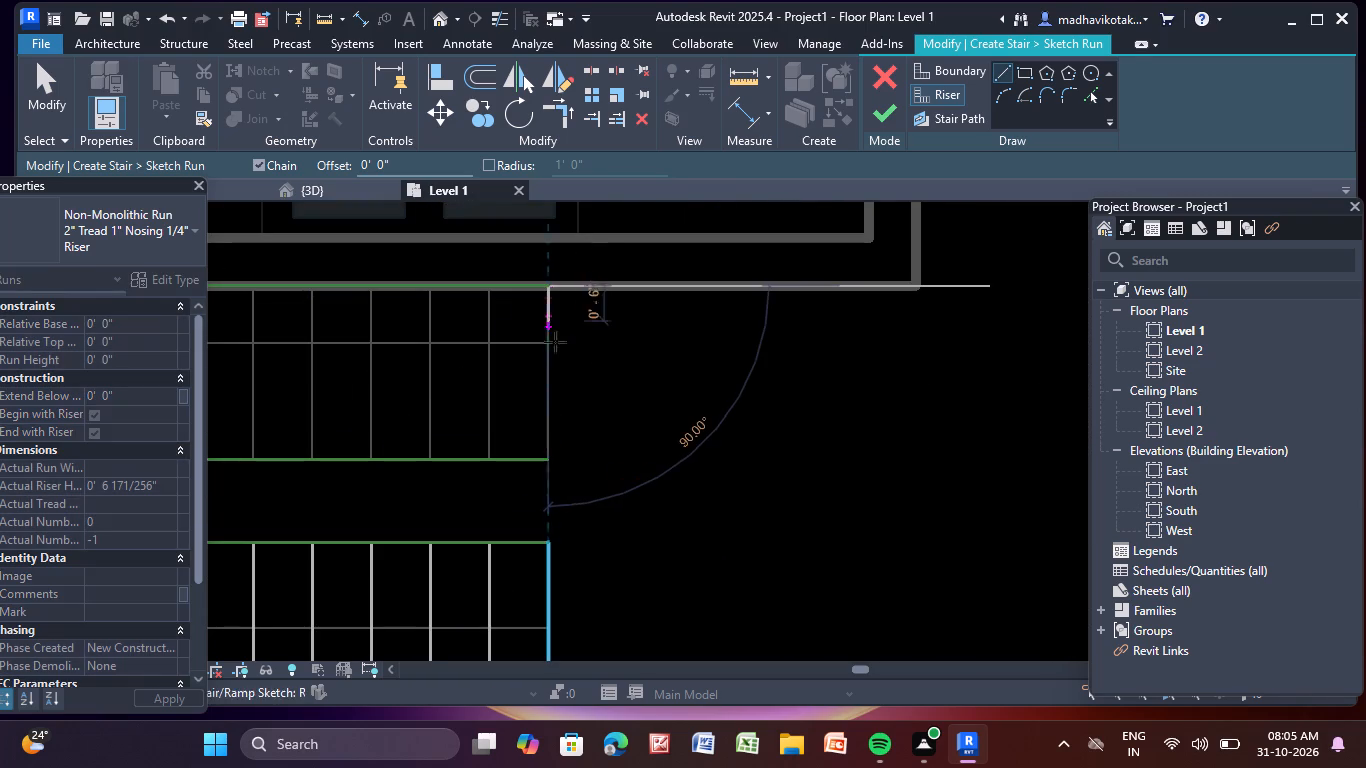
click(543, 462)
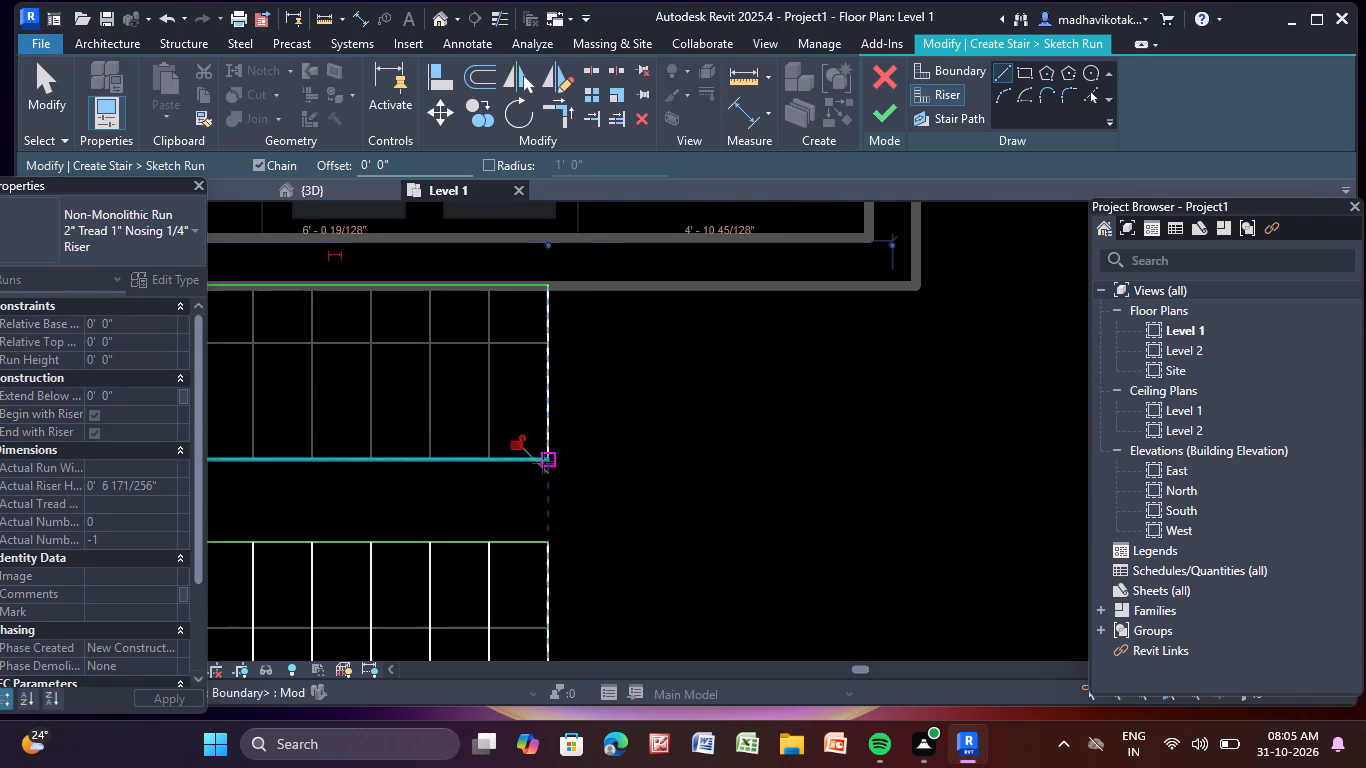
click(490, 461)
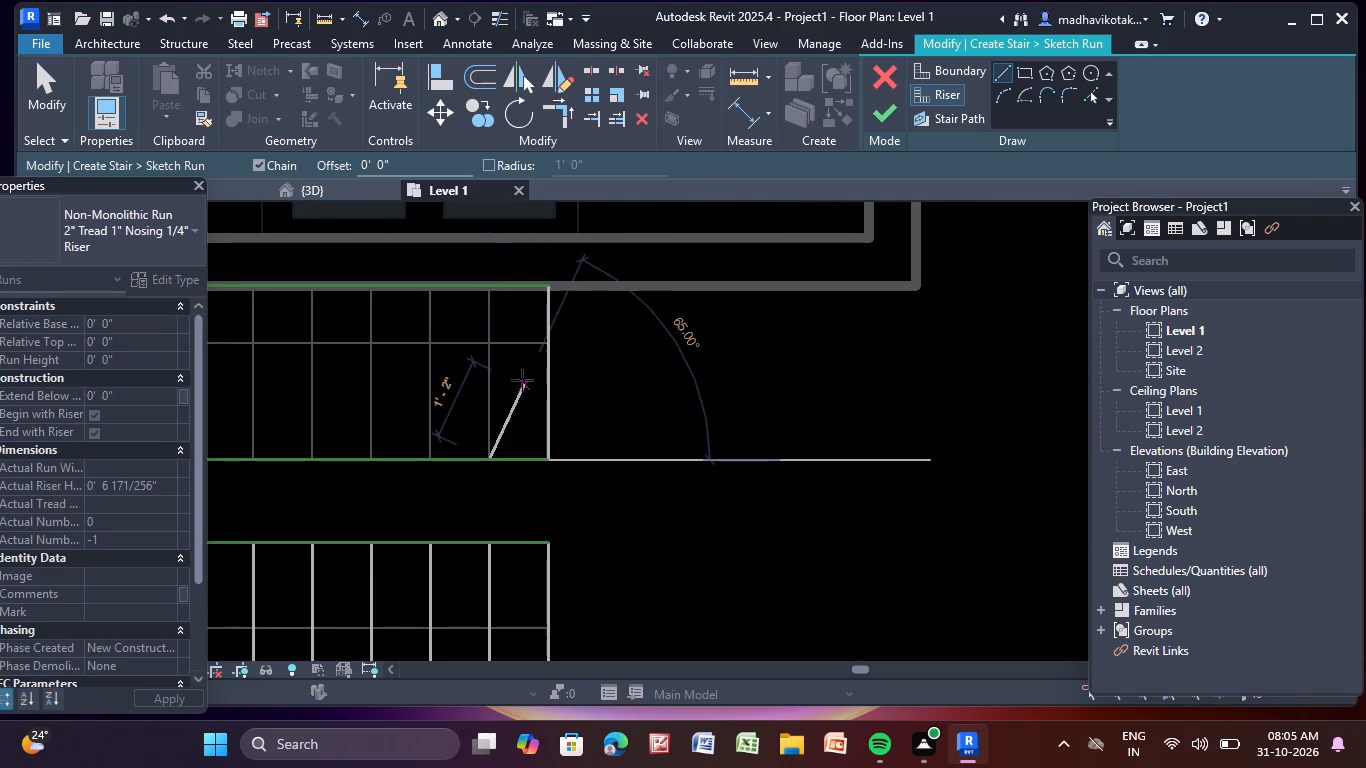
click(490, 293)
click(431, 461)
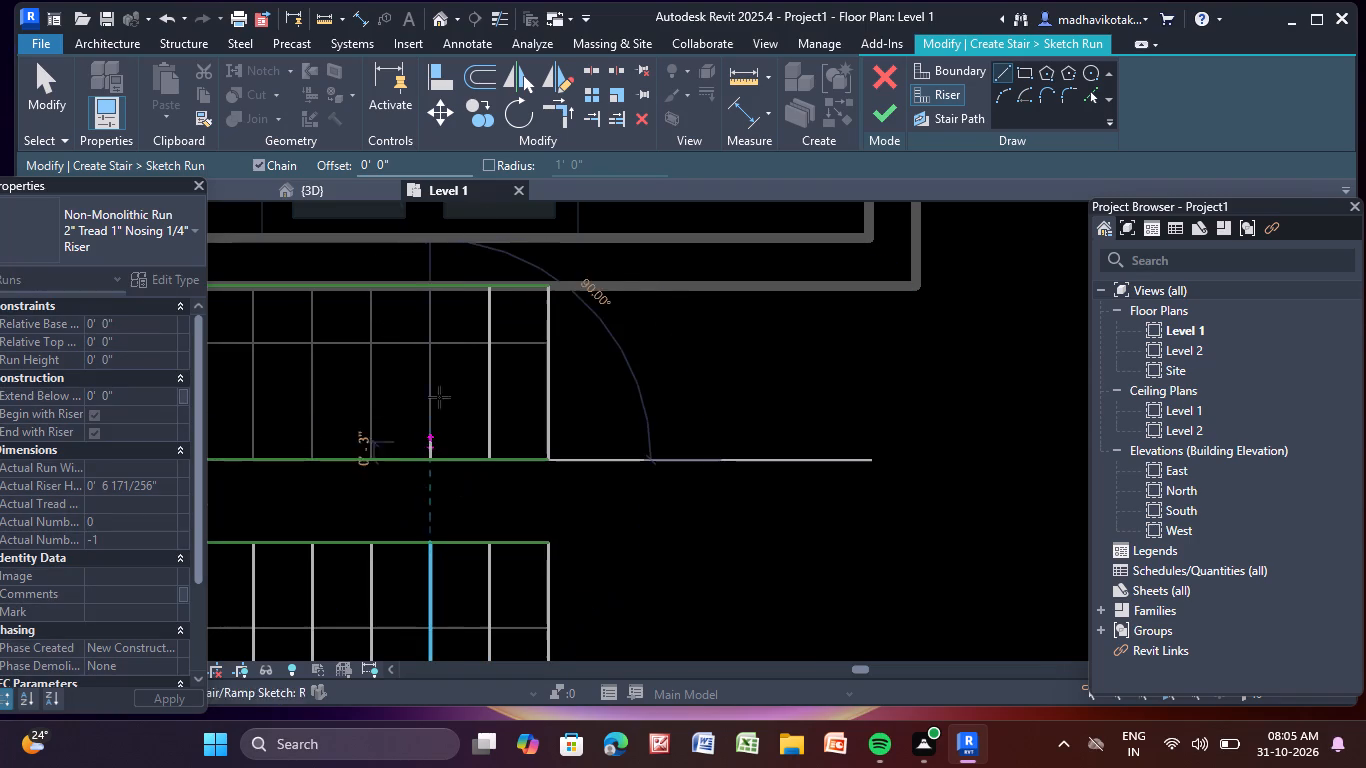
click(428, 289)
Sketch six more bedroom-wall flight risers toward the landing, the first 1'-8" beyond the third riser and the rest 10" apart.
scroll(459, 323, down, 1)
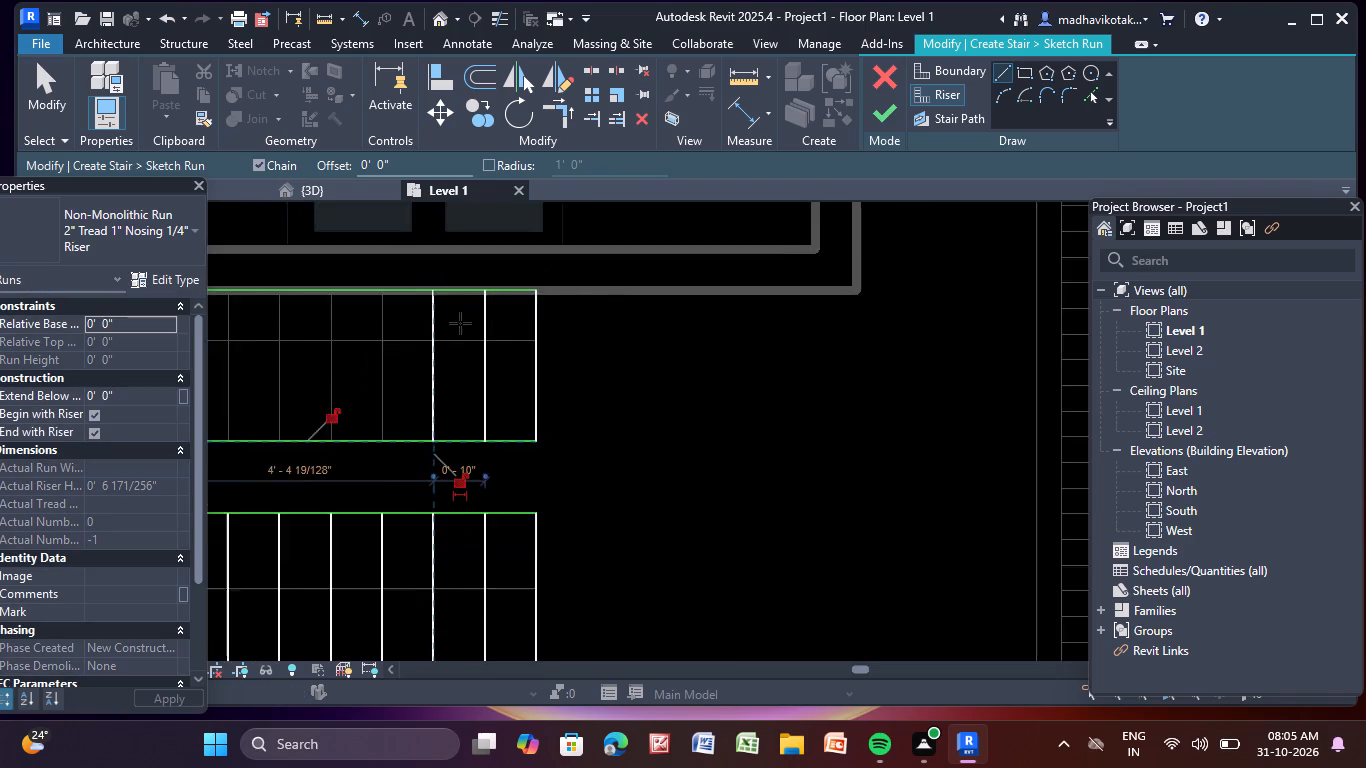
middle_drag(461, 323, 764, 378)
click(632, 496)
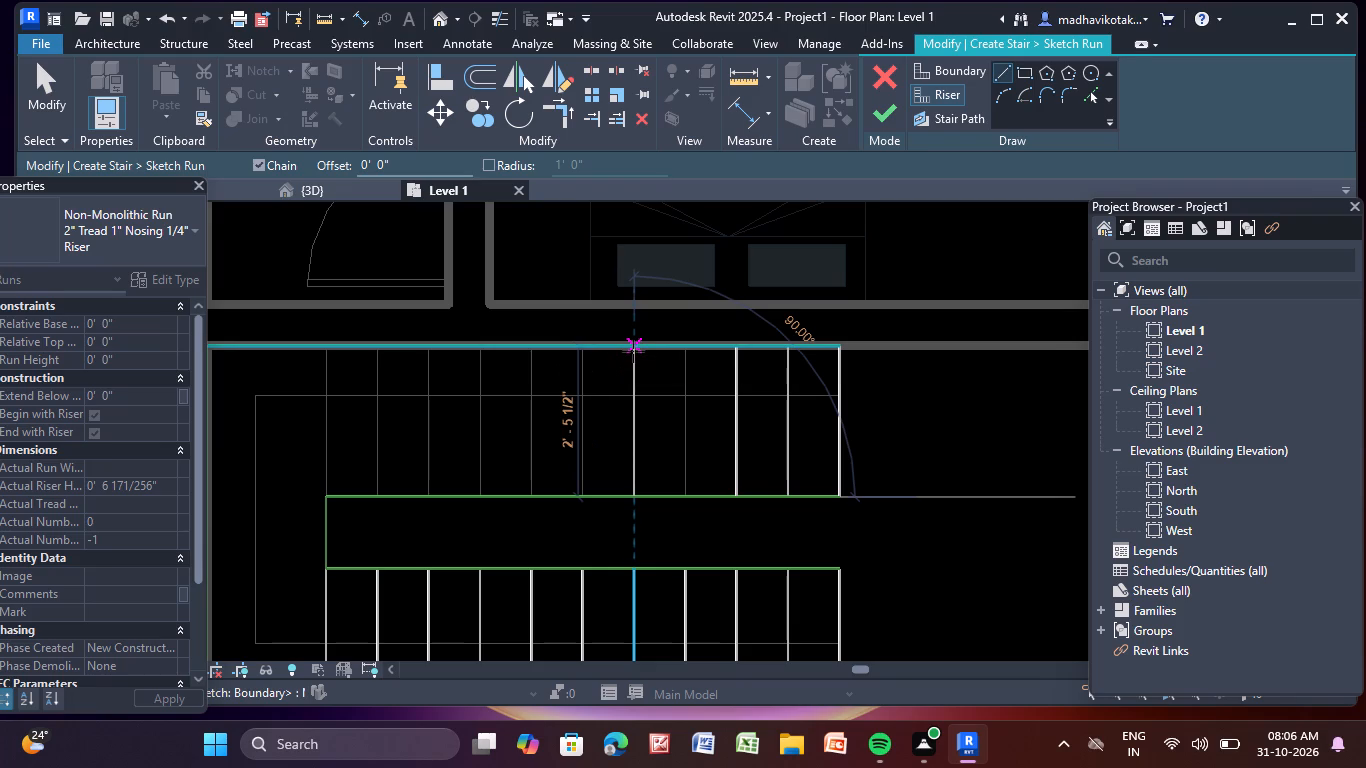
click(637, 352)
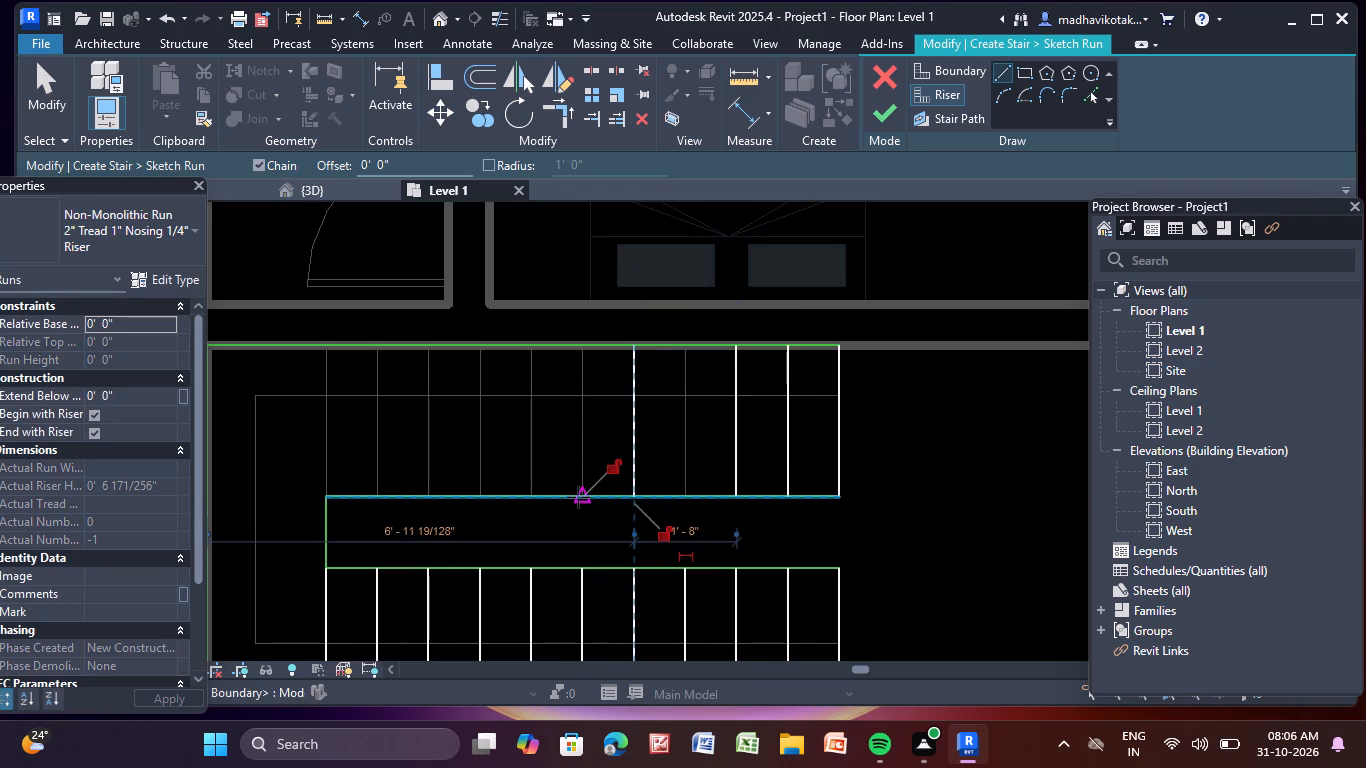
click(581, 494)
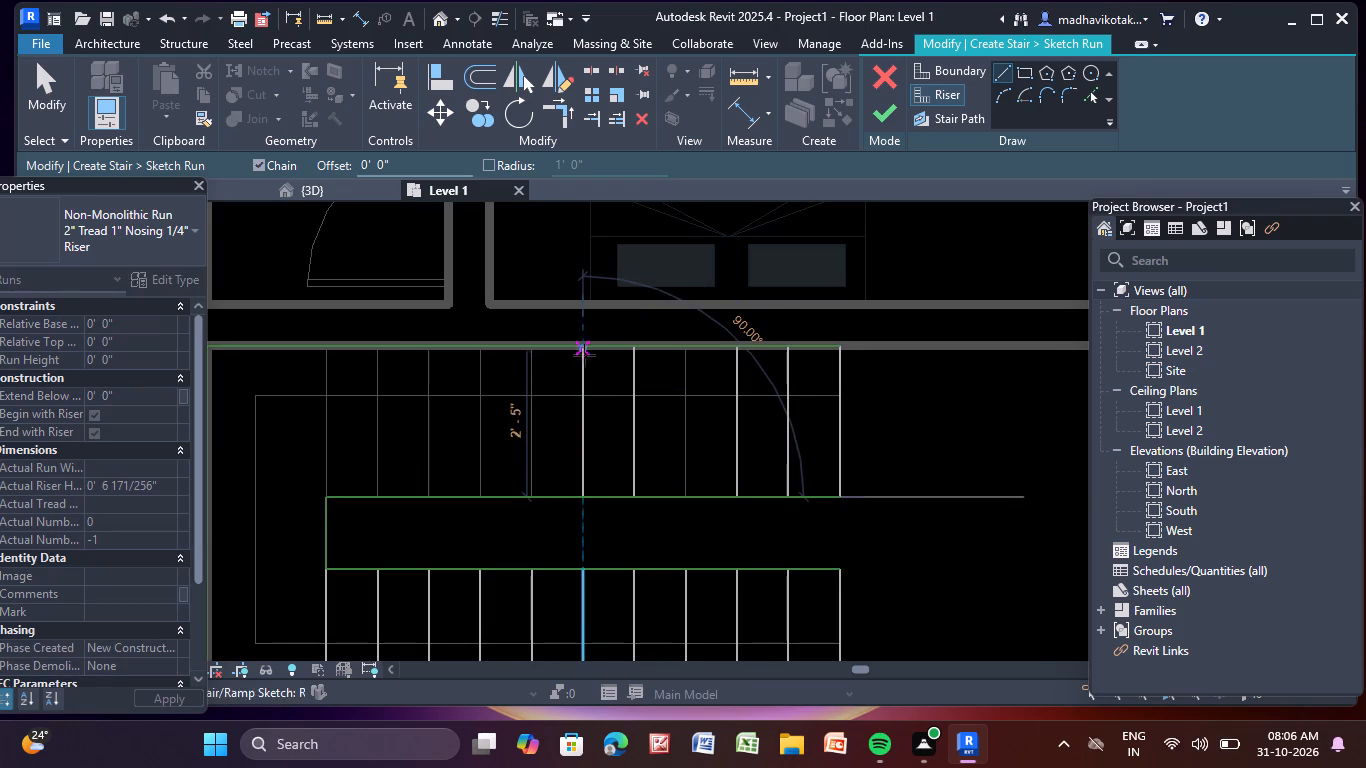
click(581, 351)
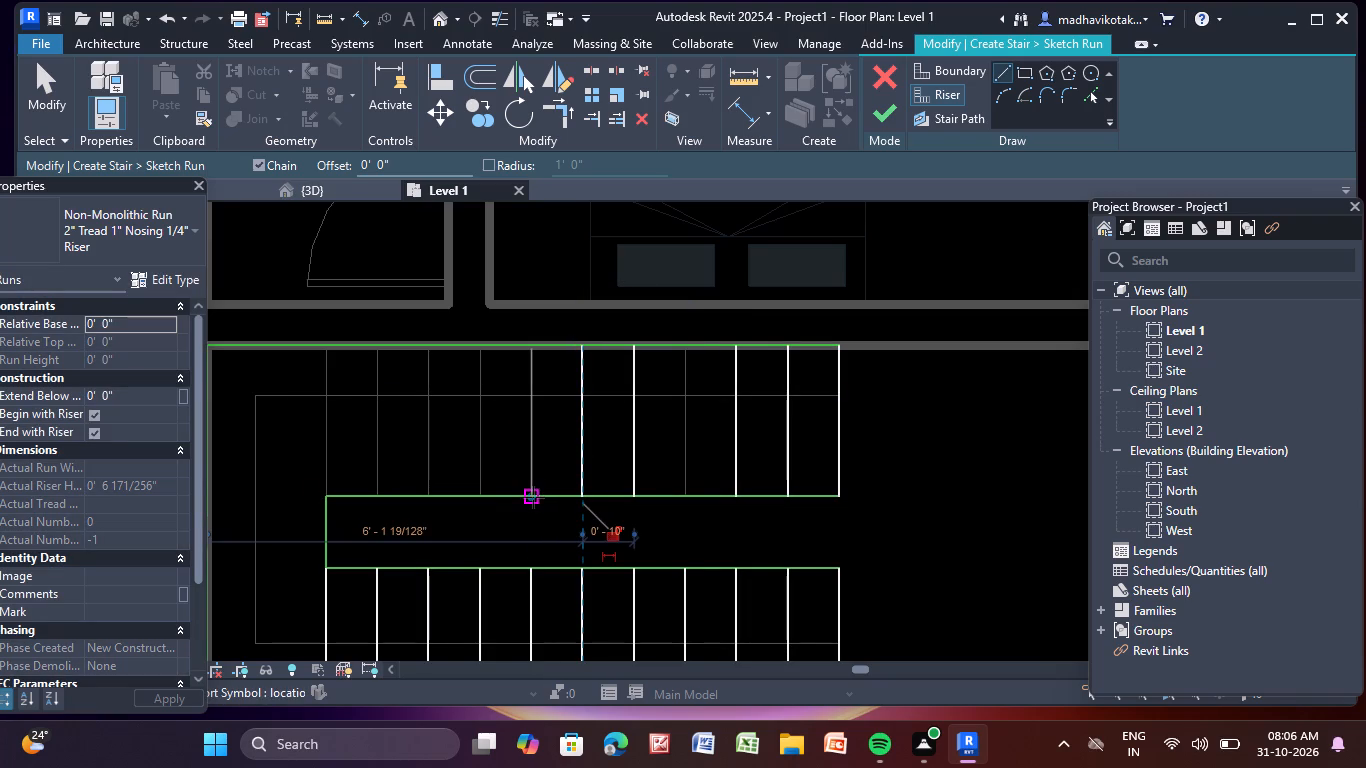
click(533, 497)
click(532, 350)
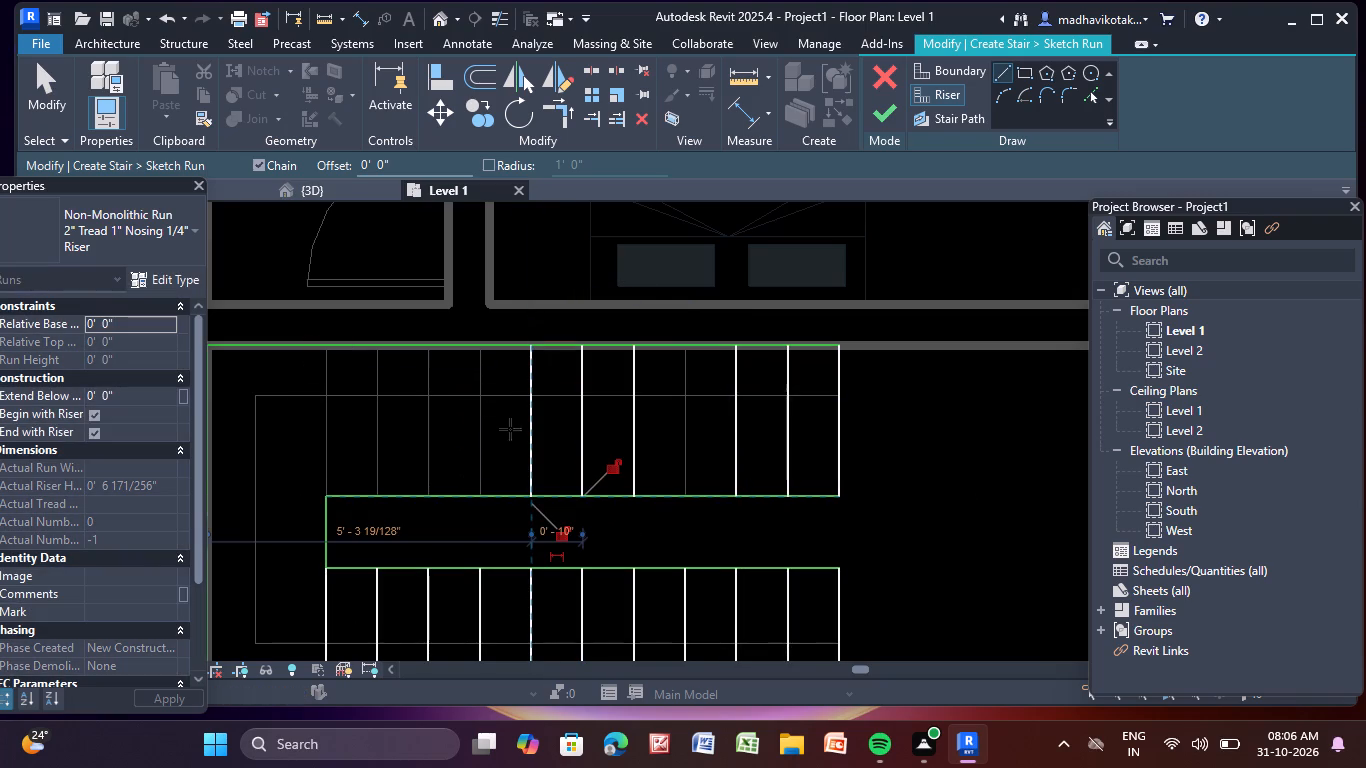
click(479, 493)
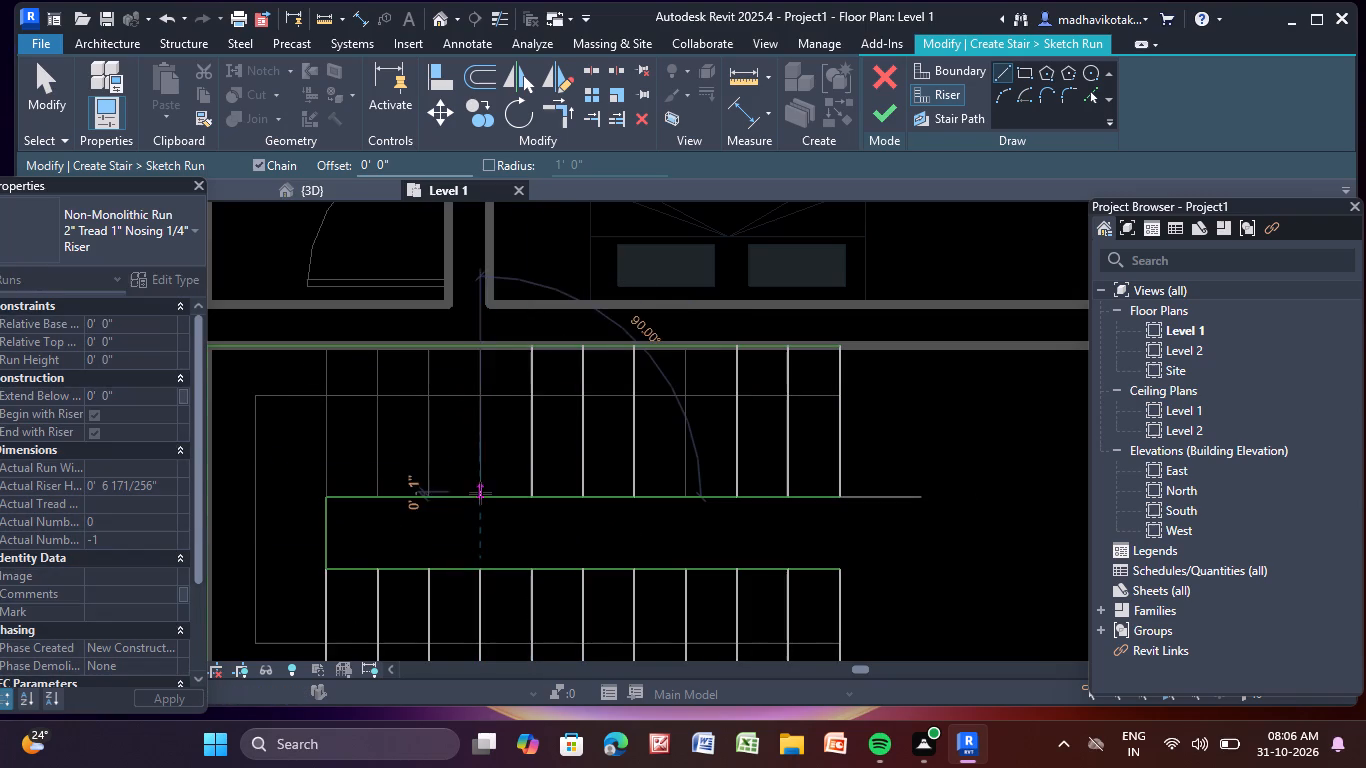
click(481, 353)
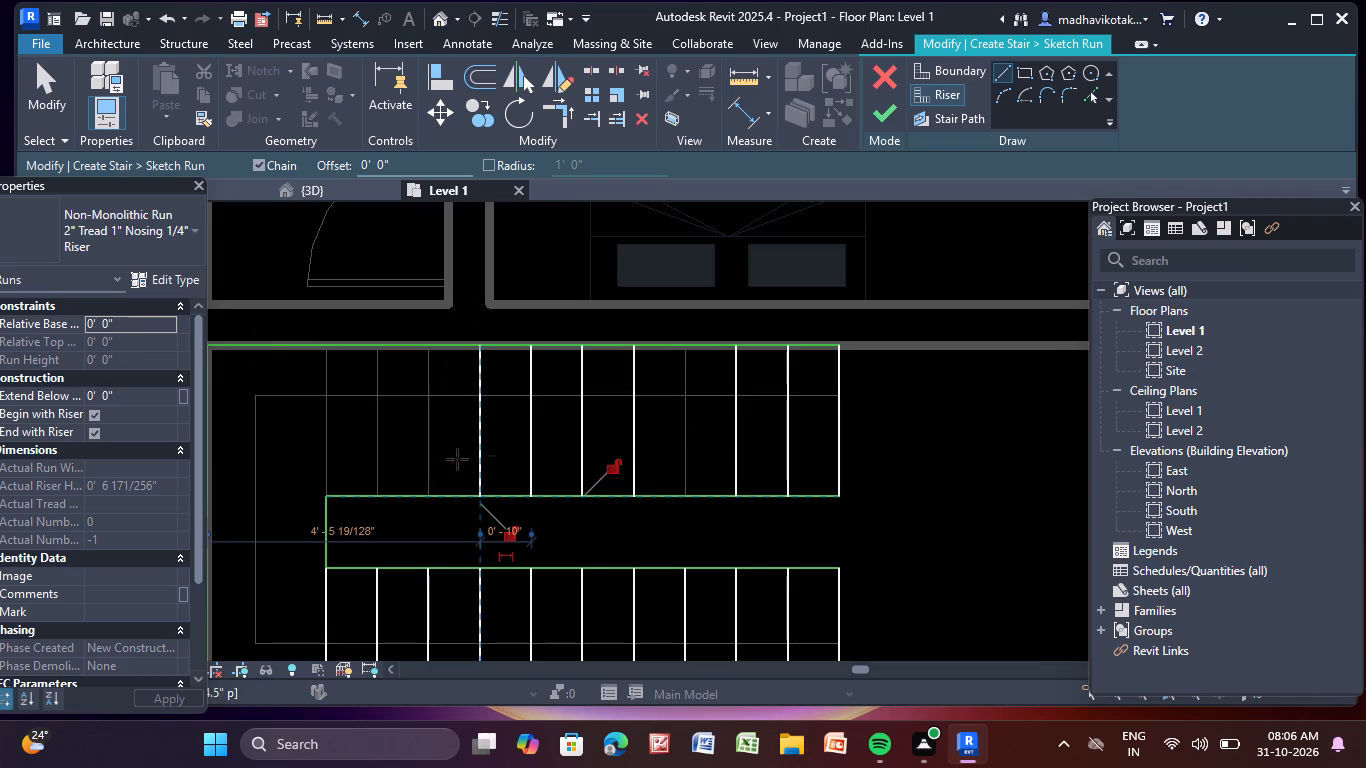
click(430, 496)
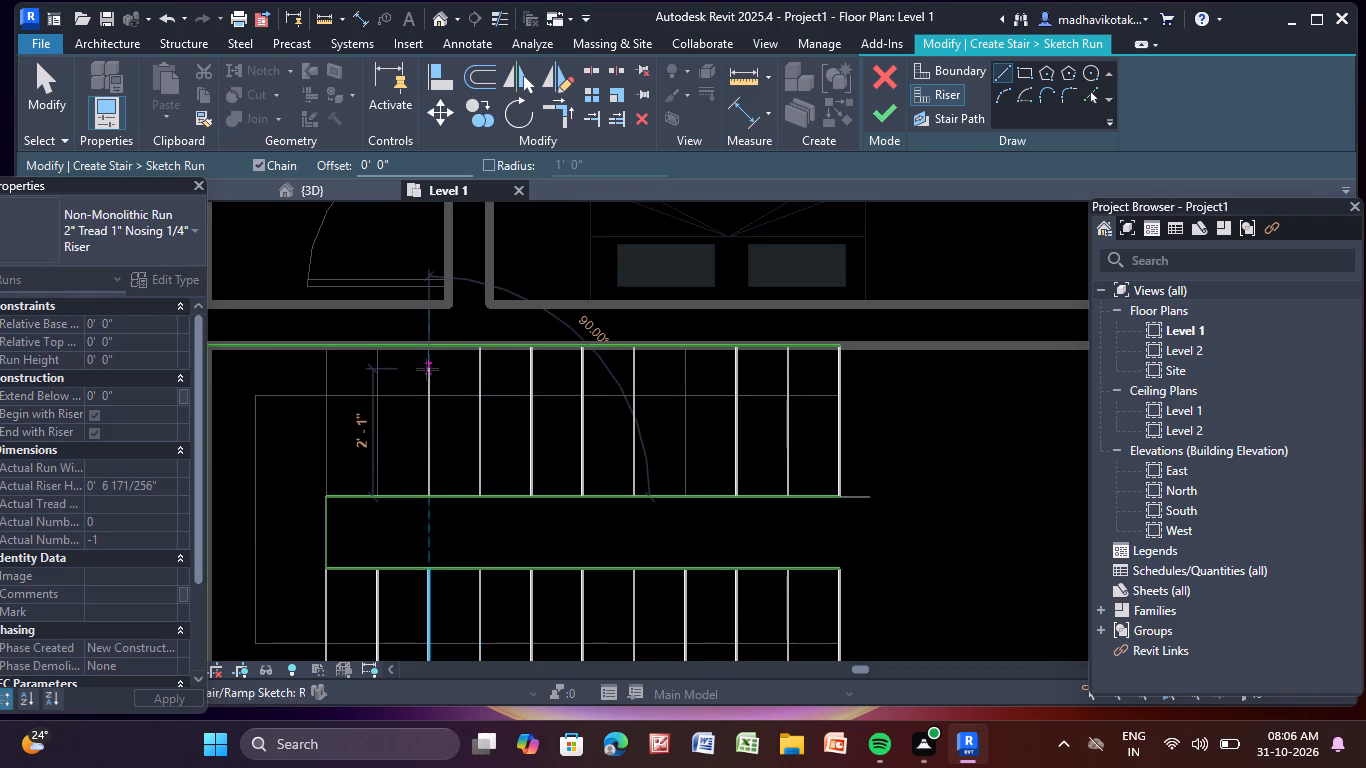
click(432, 353)
click(380, 492)
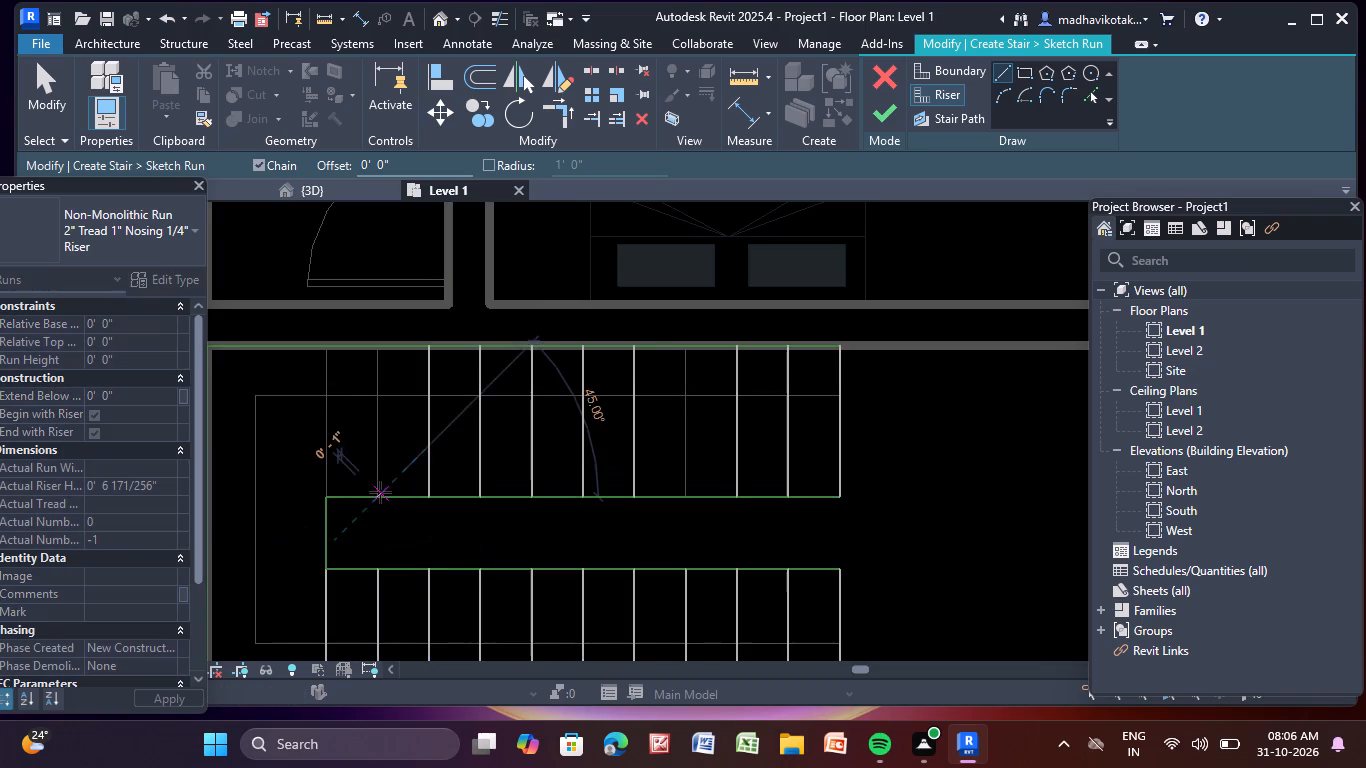
click(376, 355)
scroll(317, 496, up, 1)
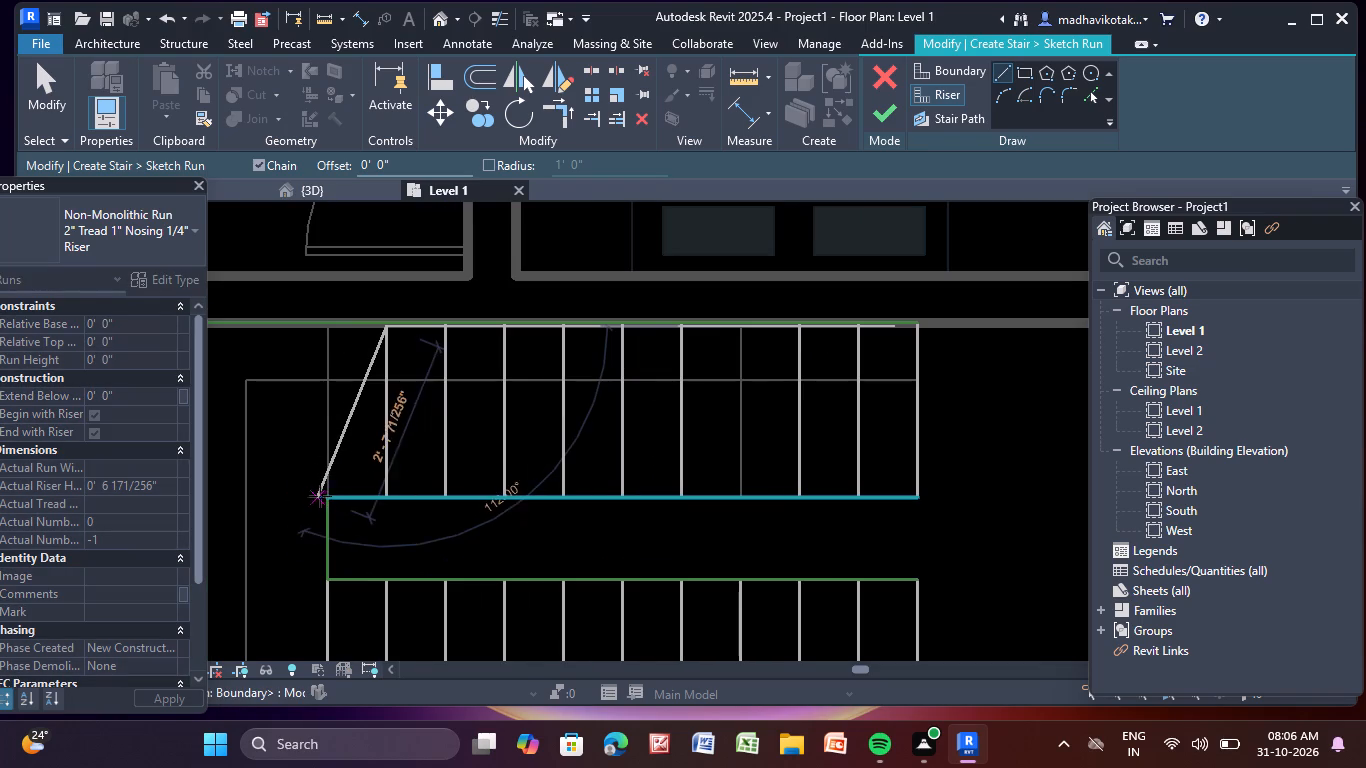
key(Escape)
Sketch the bedroom-wall flight's last riser at the landing edge, from the inner boundary corner to the bedroom-wall boundary line.
scroll(351, 475, up, 4)
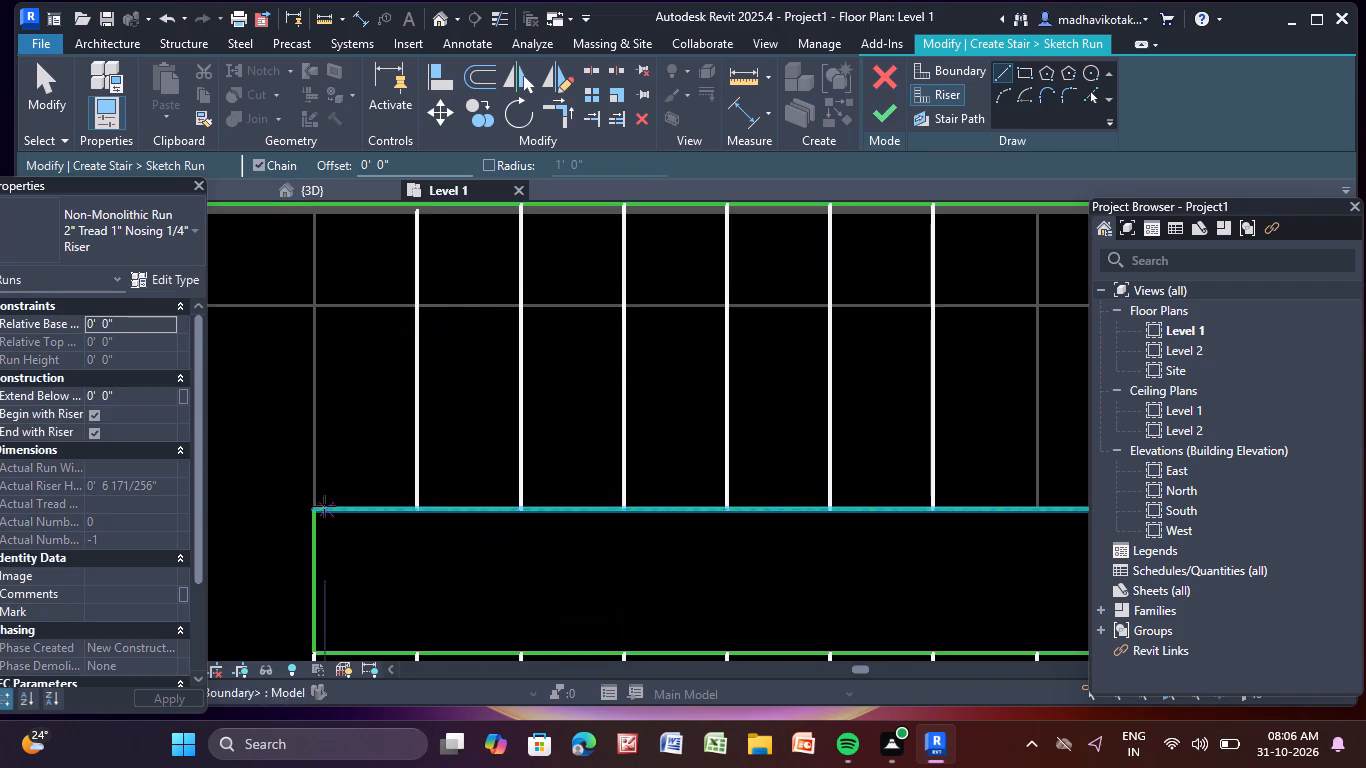
scroll(318, 515, up, 3)
click(315, 506)
middle_drag(328, 386, 382, 548)
scroll(362, 350, down, 5)
middle_drag(361, 350, 400, 474)
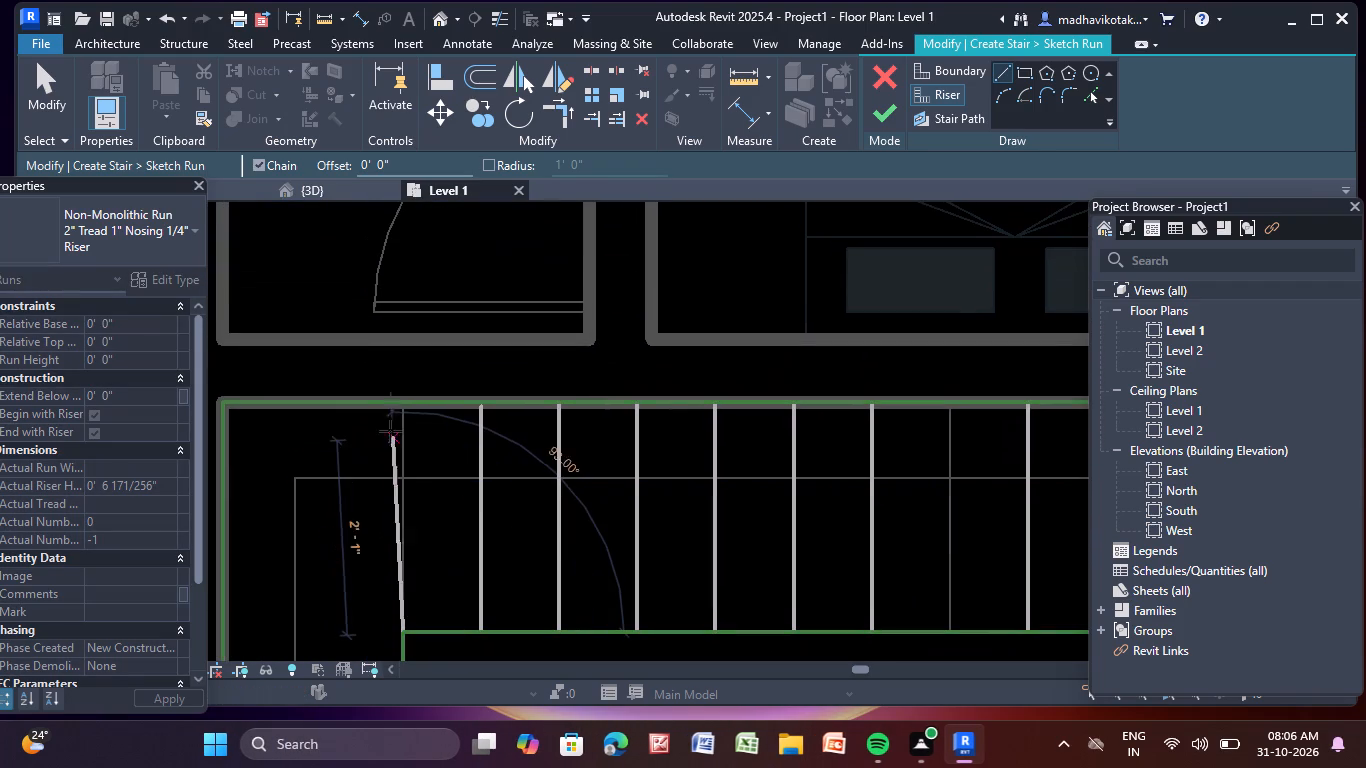
click(404, 405)
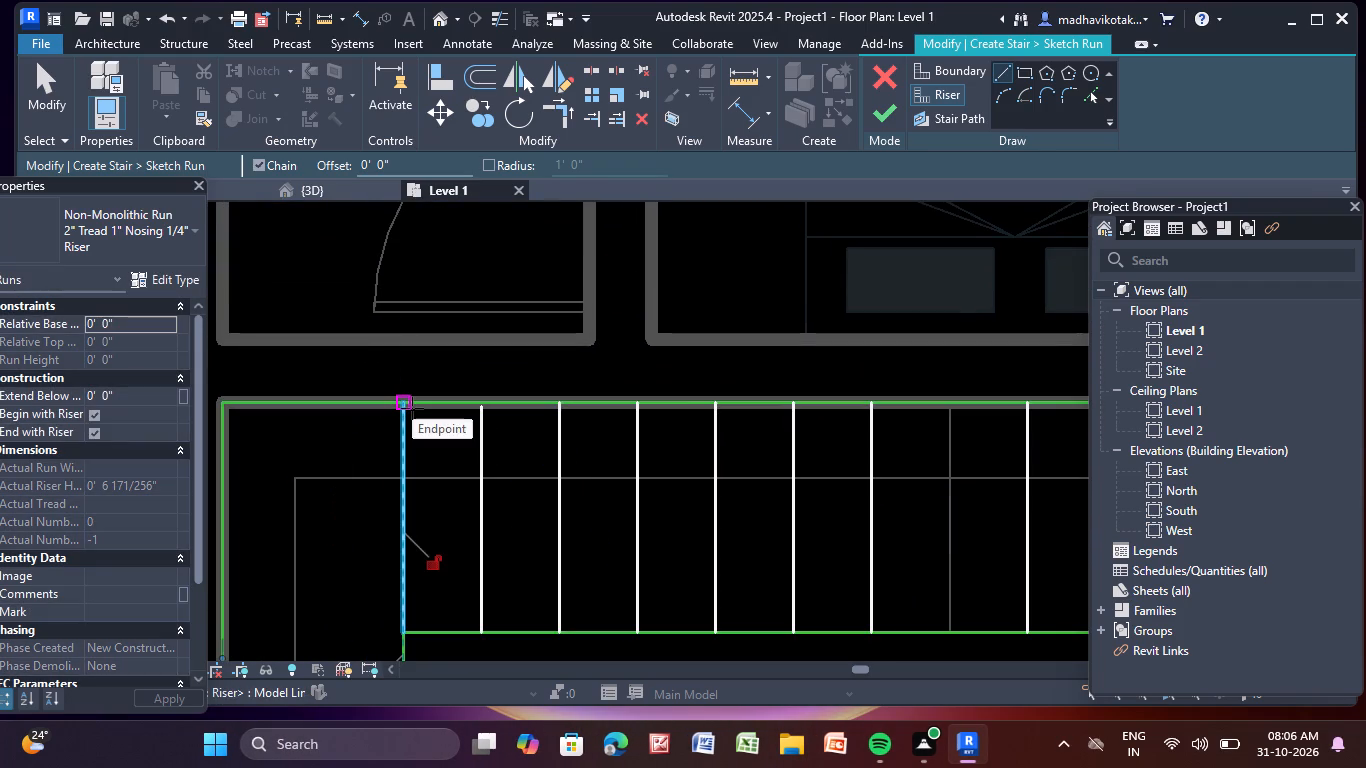
key(Escape)
key(Escape)
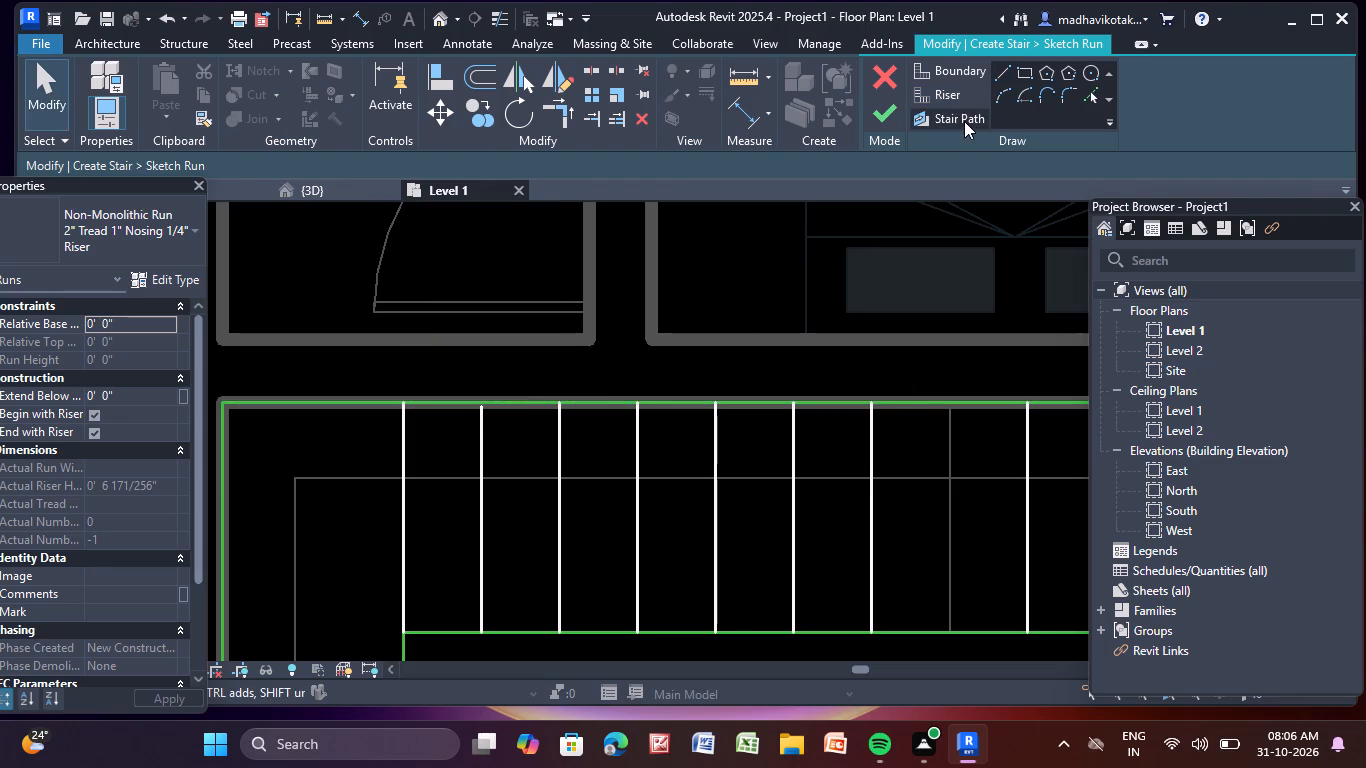
Sketch the U-shaped stair path over the plan's walking line, from the outer-wall flight's open end to the bedroom-wall flight's, and finish the run sketch.
click(964, 121)
click(997, 73)
scroll(885, 455, down, 7)
middle_drag(895, 470, 772, 249)
click(879, 390)
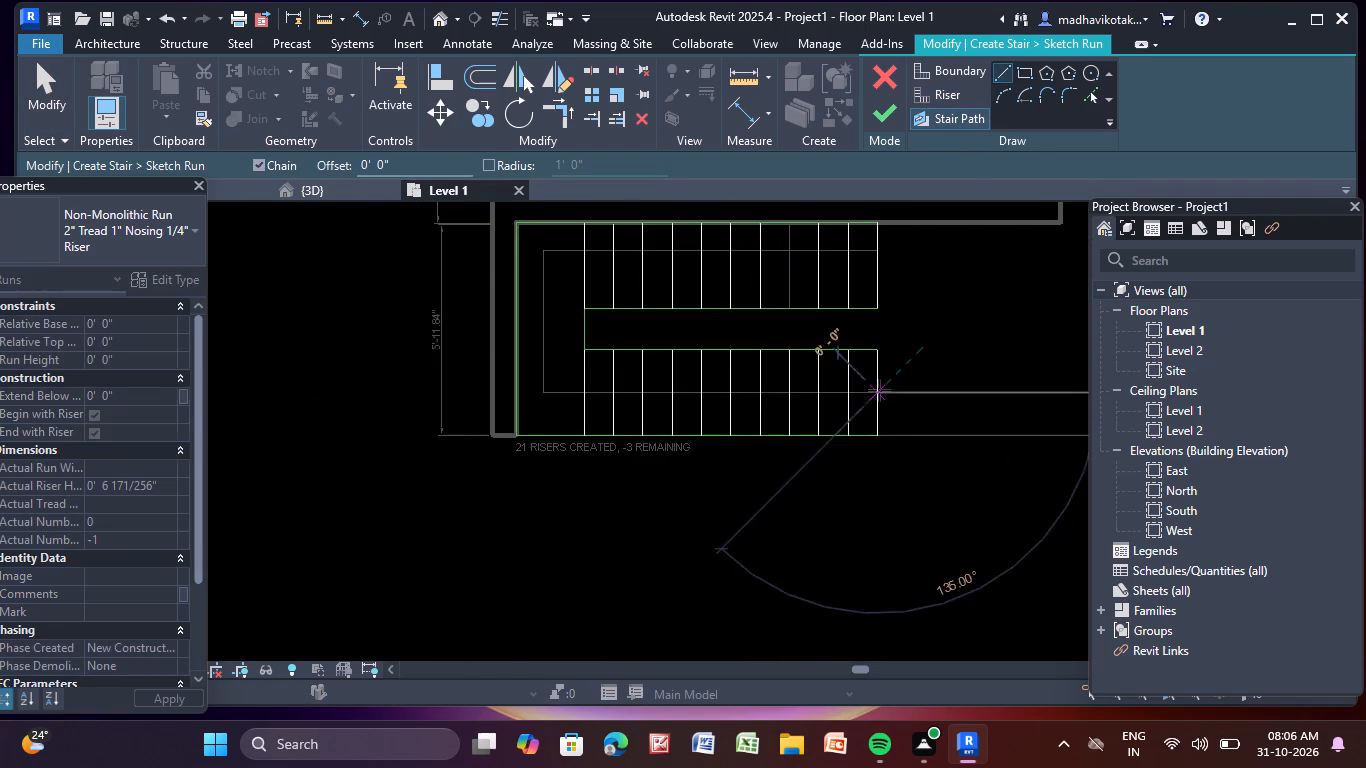
click(549, 388)
click(545, 258)
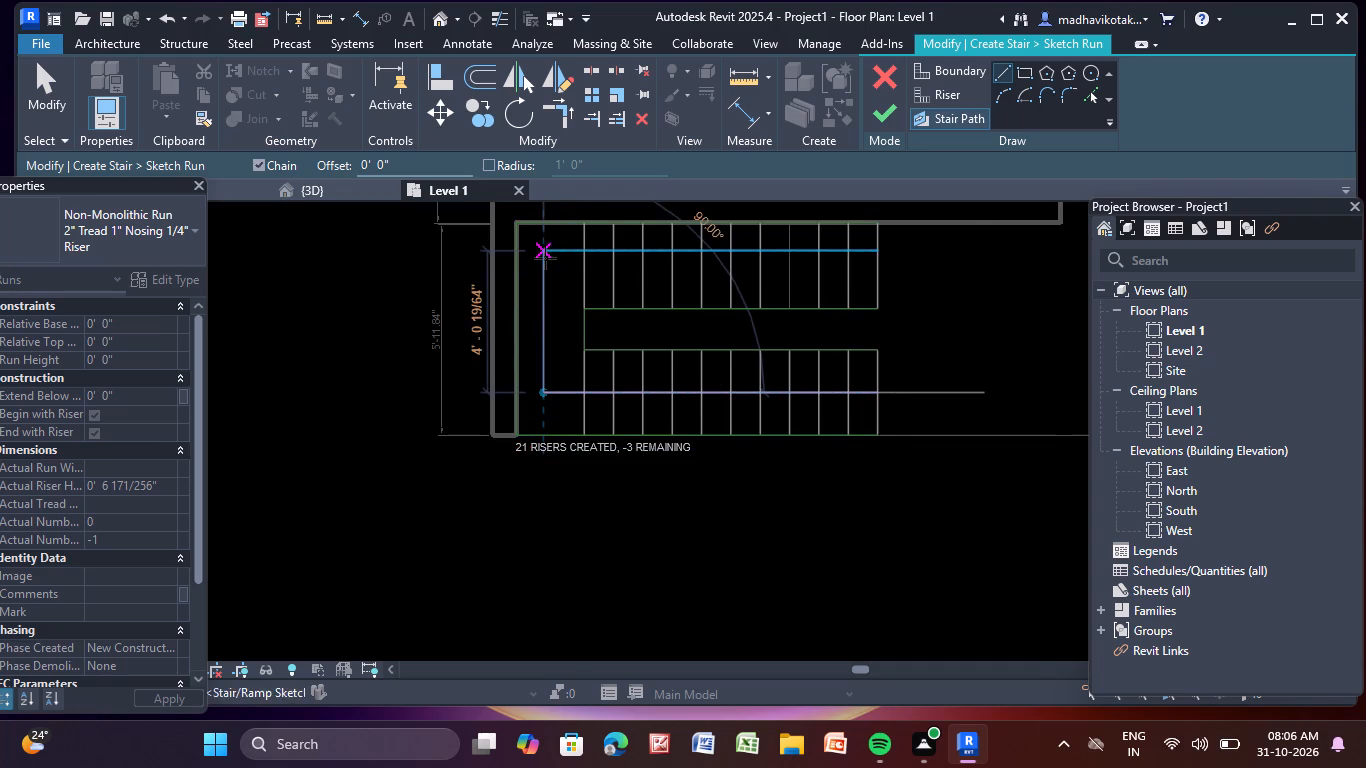
click(876, 256)
click(887, 111)
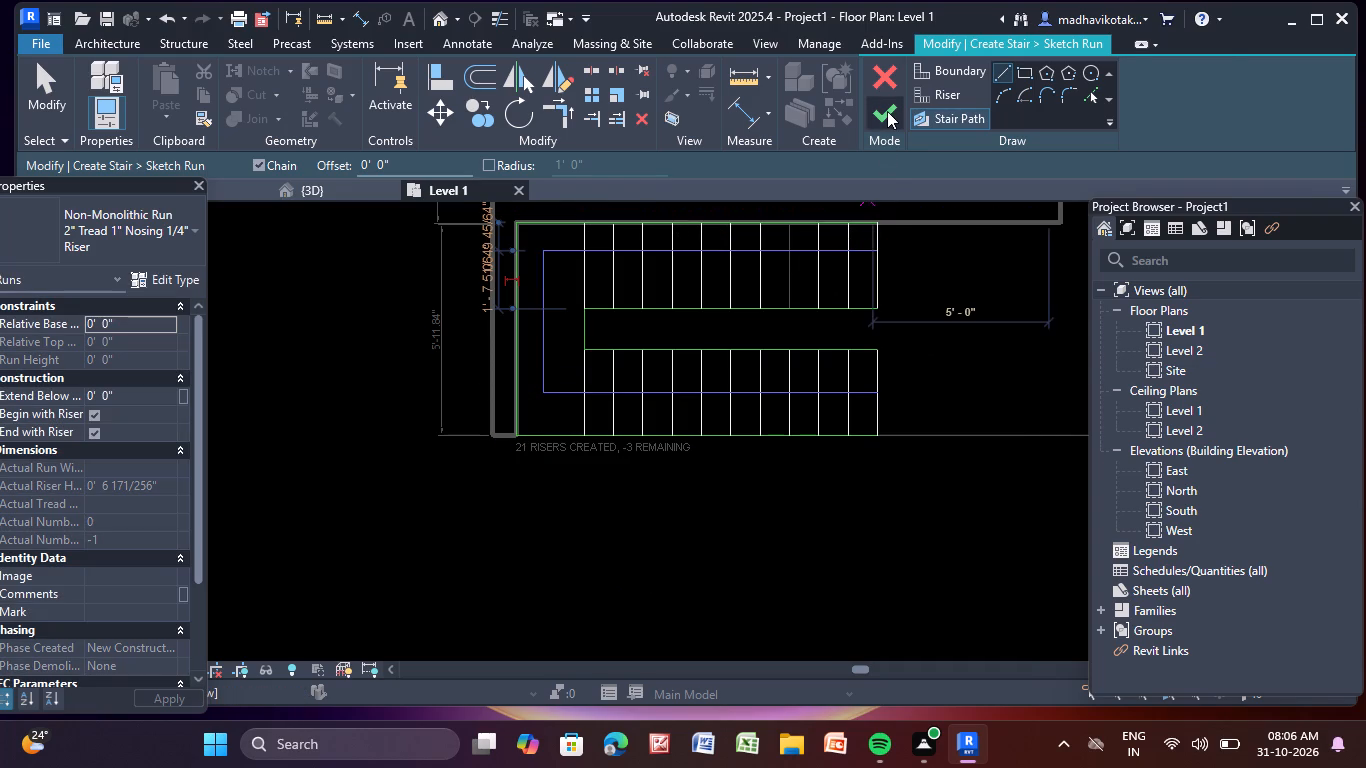
Finish the dog-legged stair containing the sketched run.
scroll(893, 251, down, 4)
middle_drag(900, 305, 764, 403)
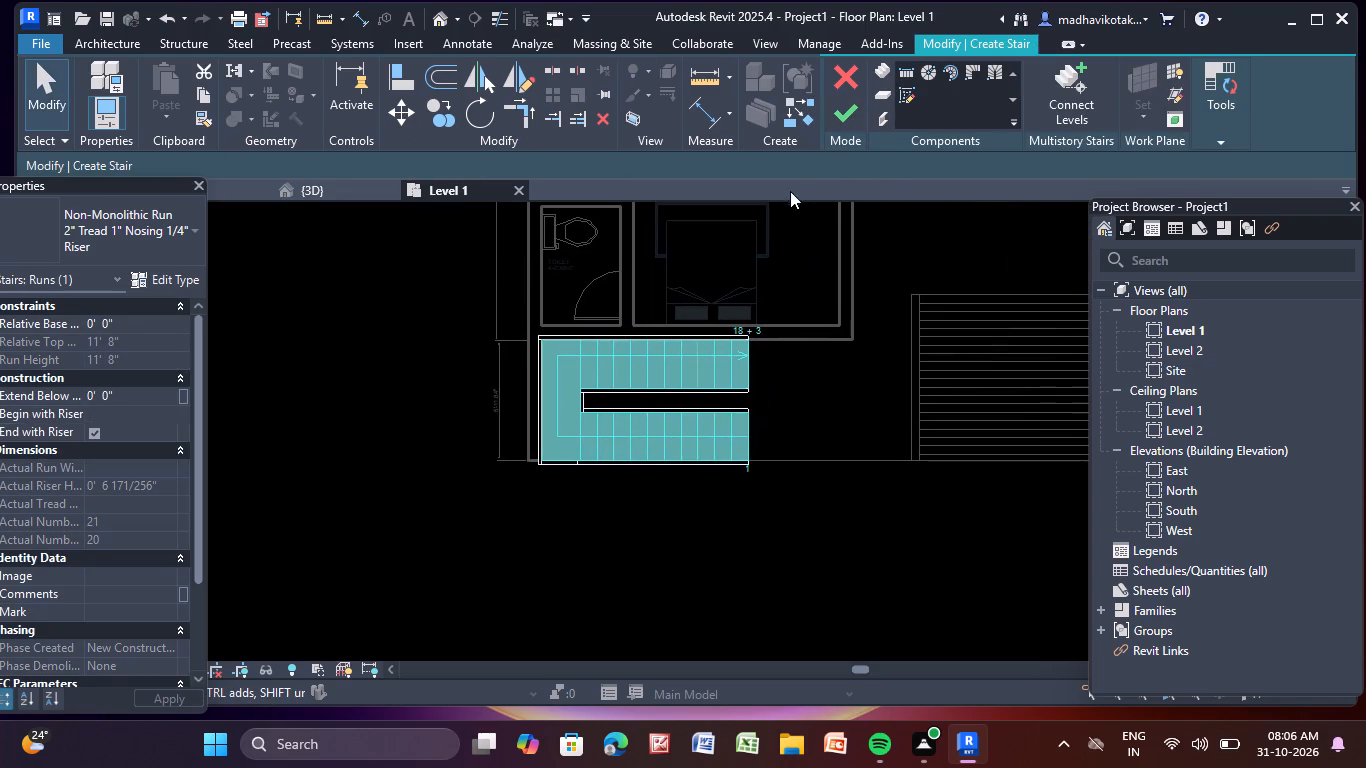
click(846, 122)
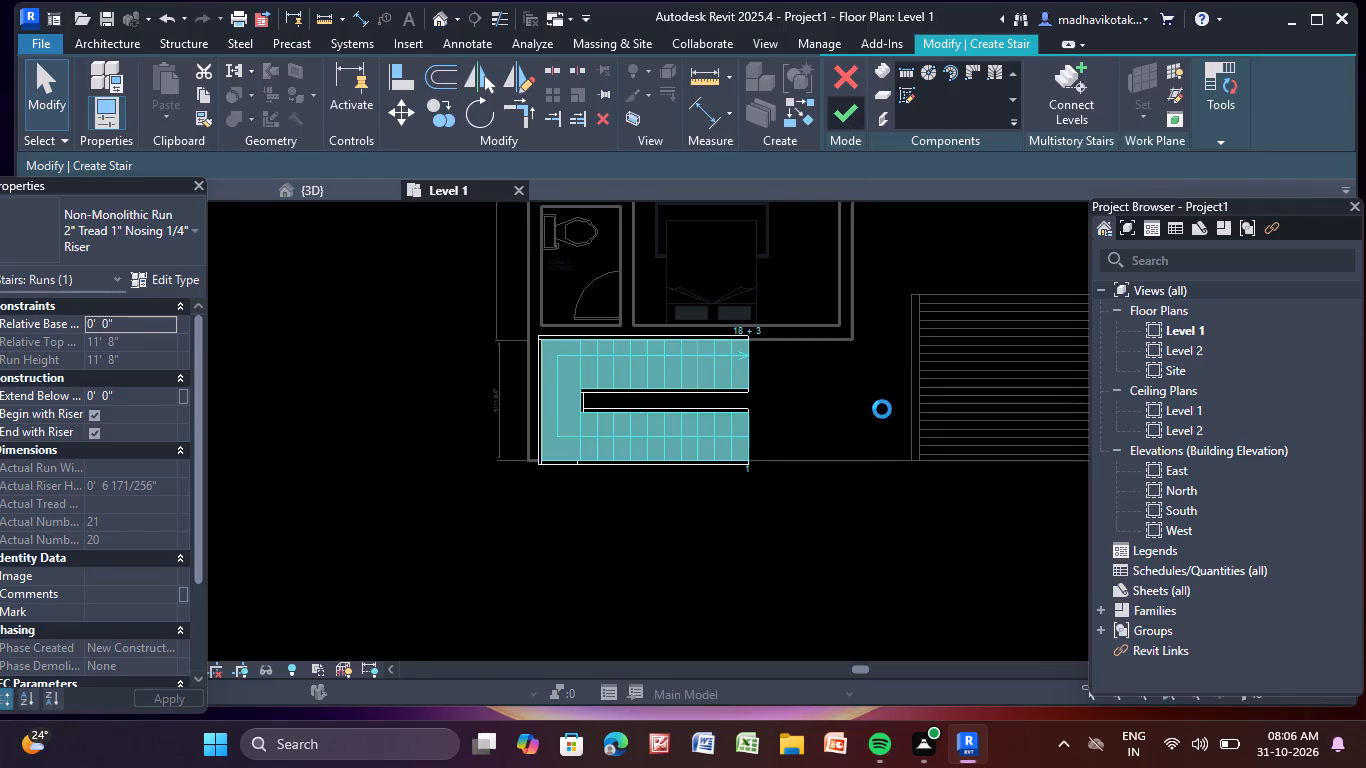
scroll(866, 337, down, 1)
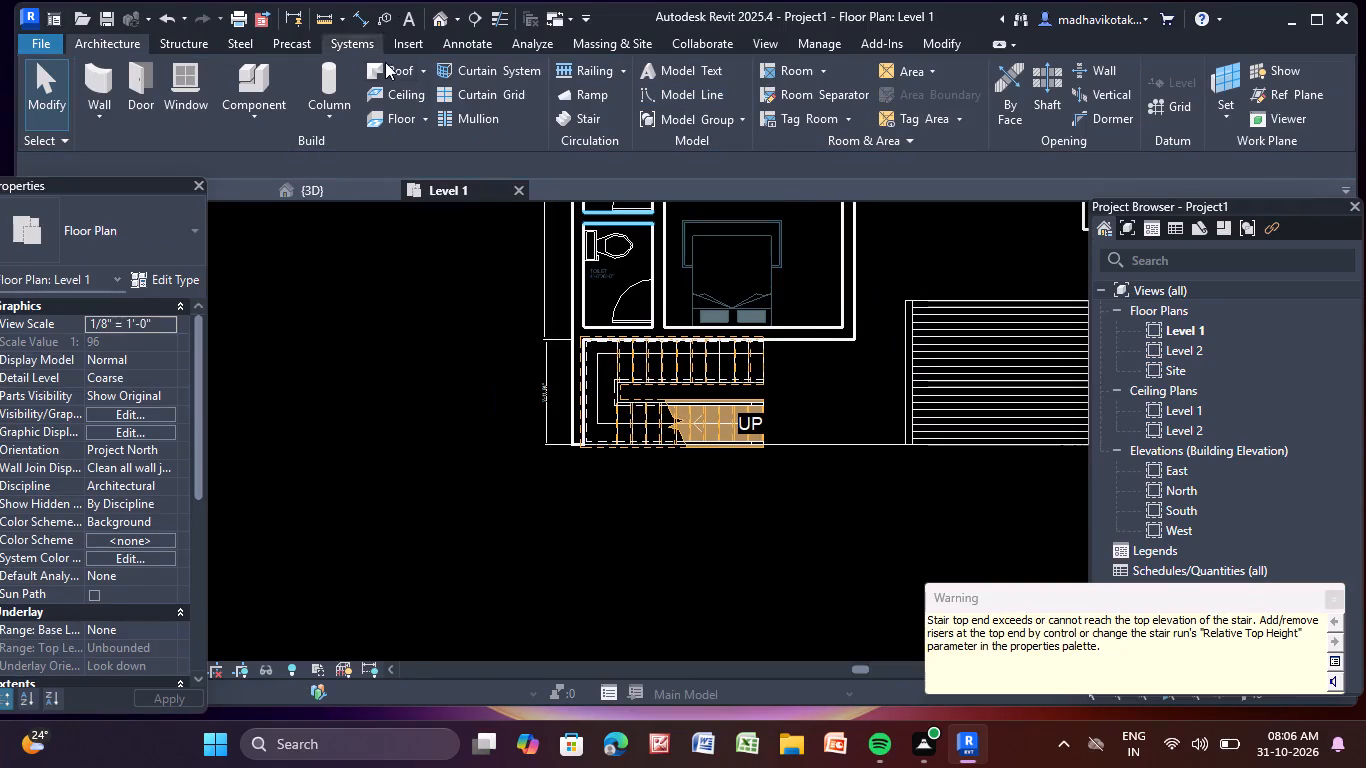
In the default 3D view, set the top constraint of the long 9" outer wall opposite the stair to Level 2.
click(433, 17)
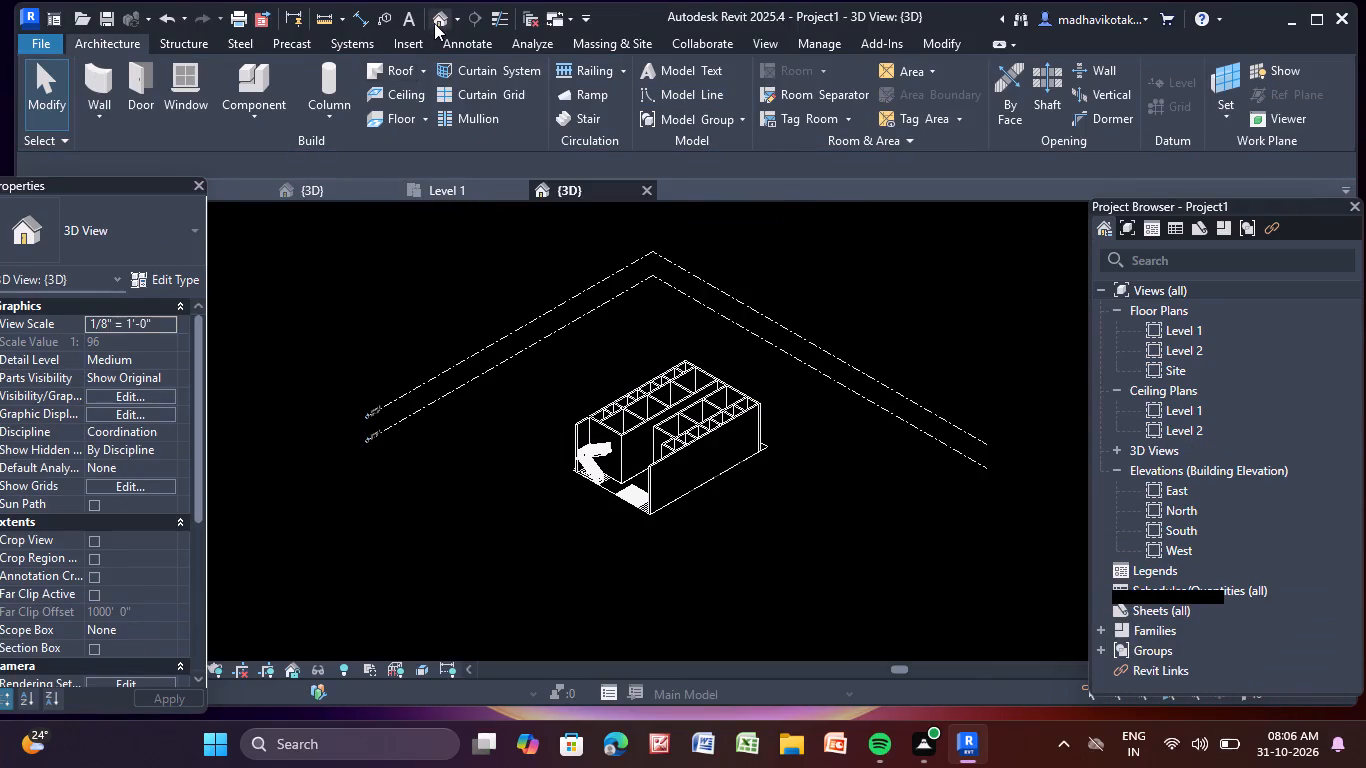
scroll(707, 470, up, 12)
scroll(679, 470, down, 3)
middle_drag(679, 470, 821, 474)
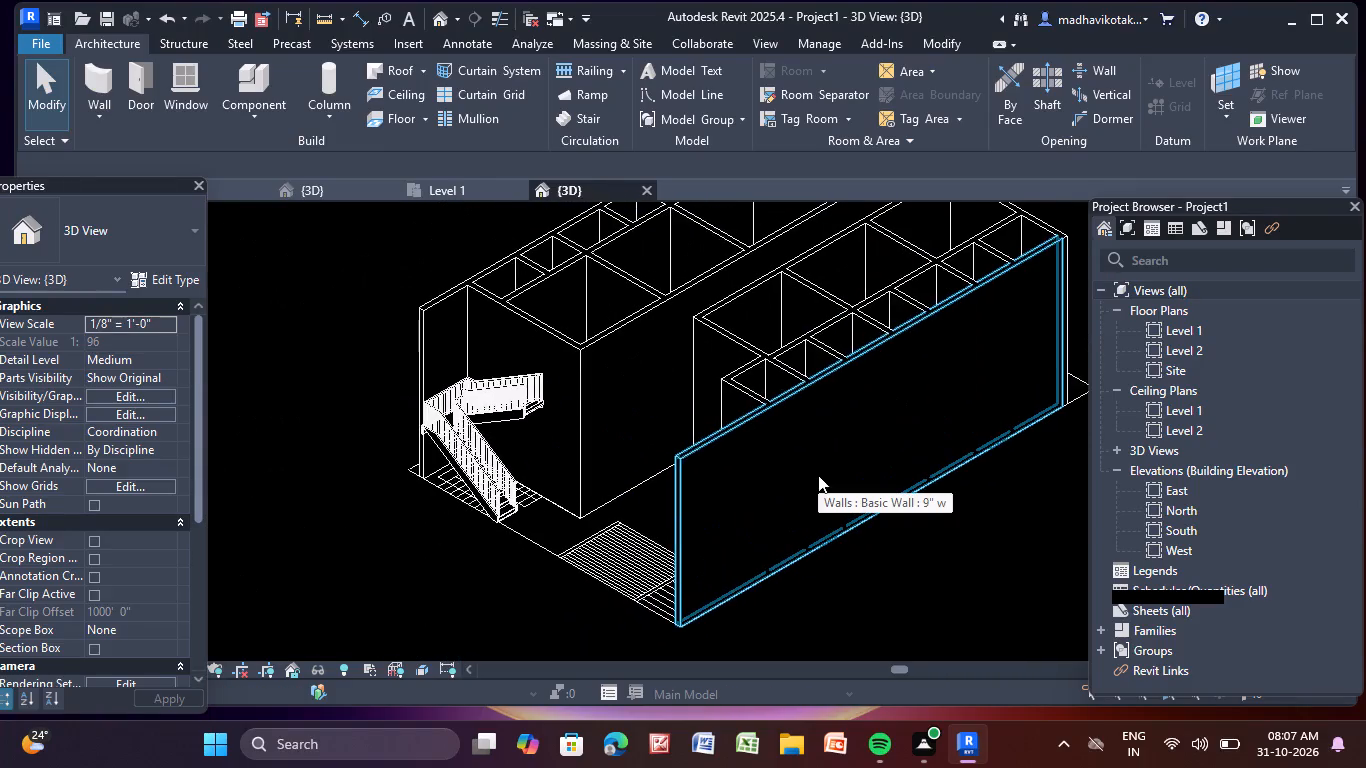
click(818, 475)
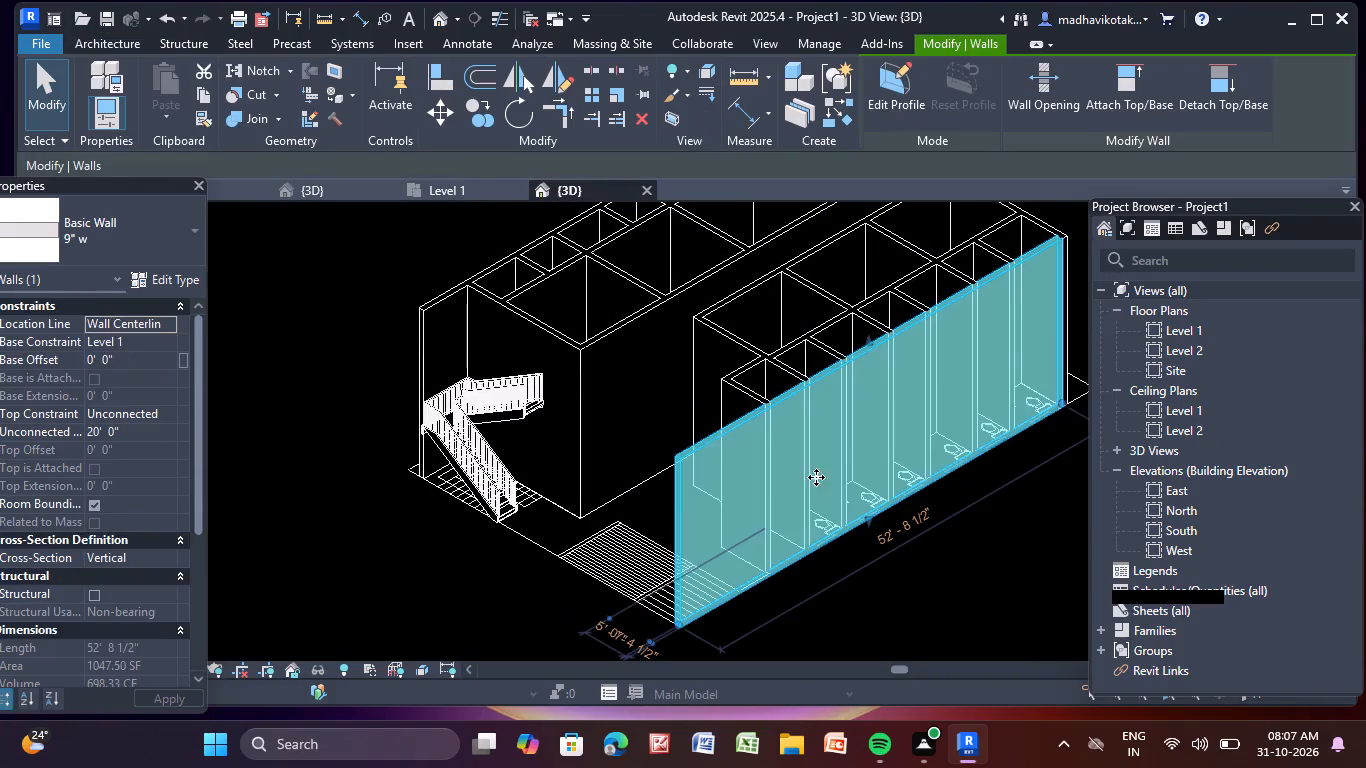
click(169, 411)
click(164, 460)
click(297, 445)
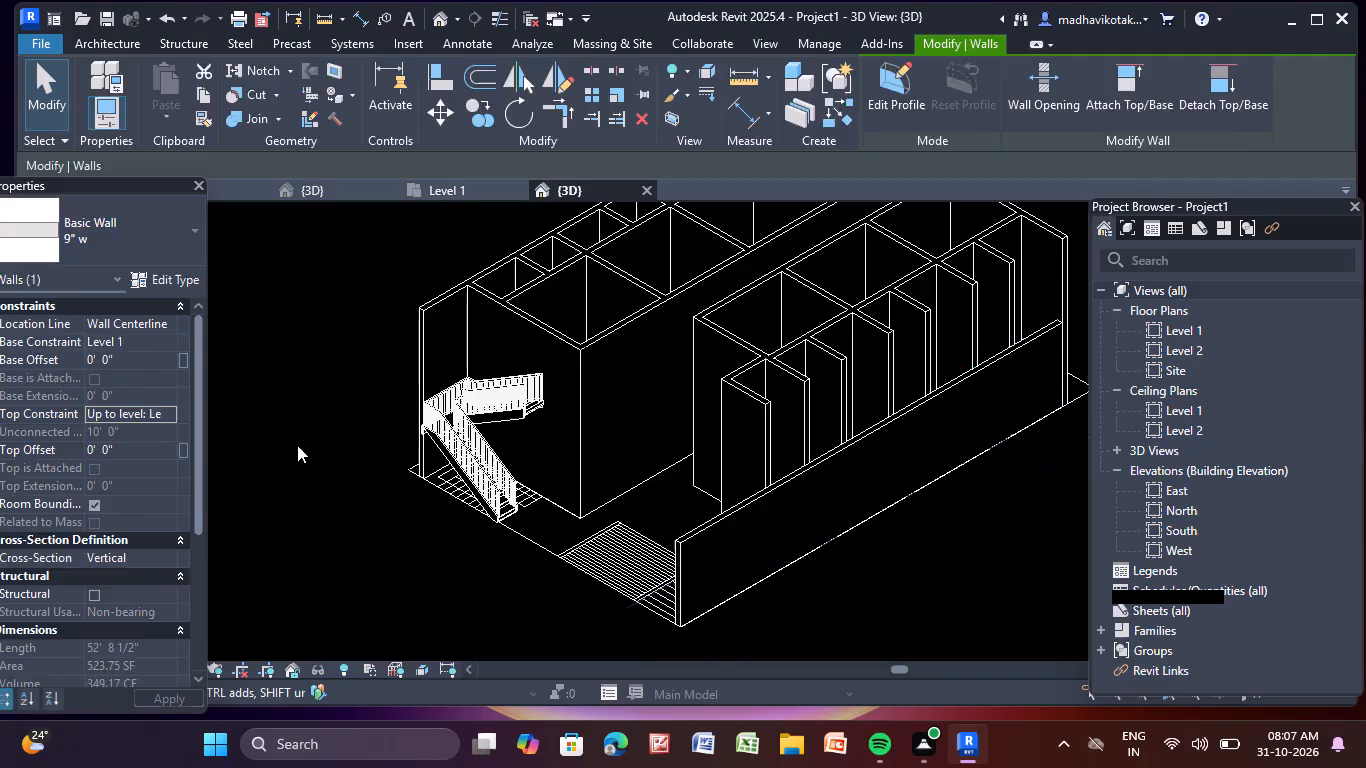
Set the top constraint of the 9" wall beside the stair and the 4.5" wall behind its landing to Level 2.
click(562, 395)
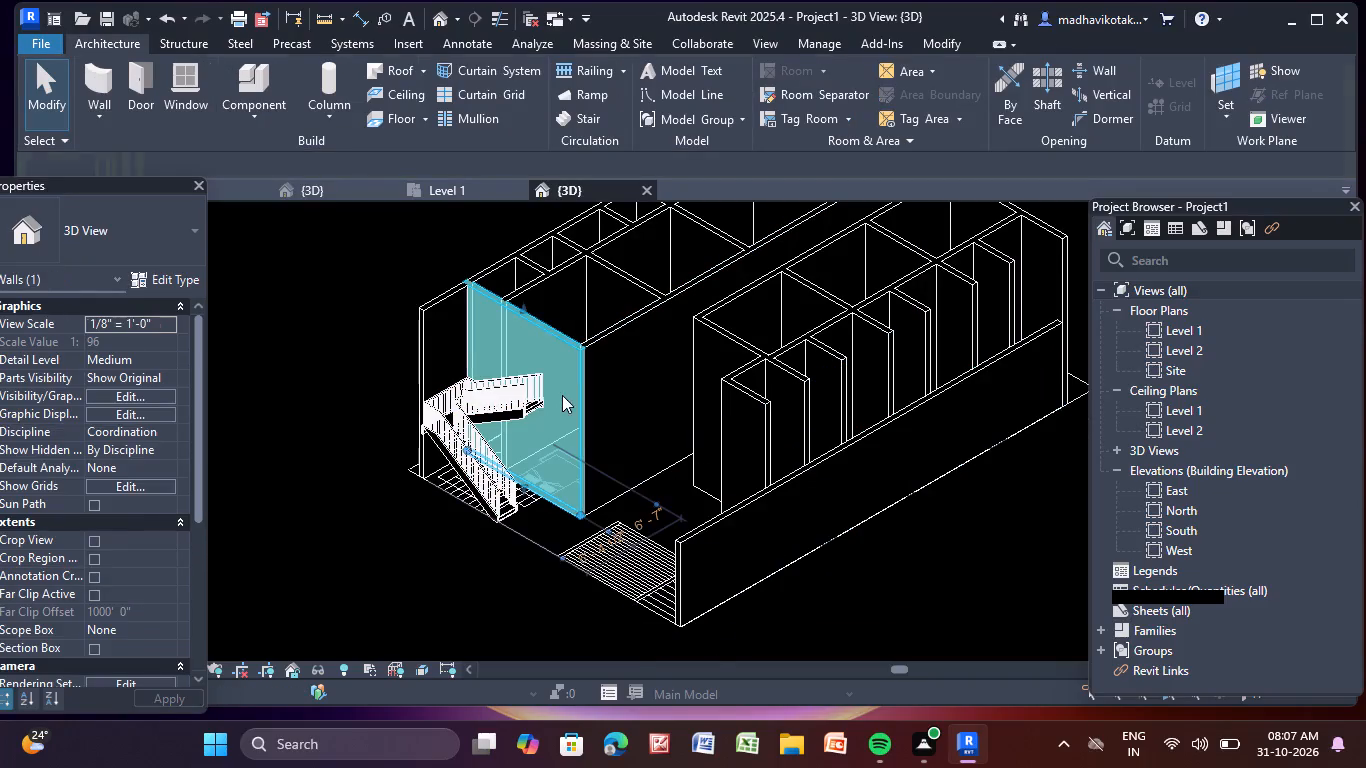
click(152, 429)
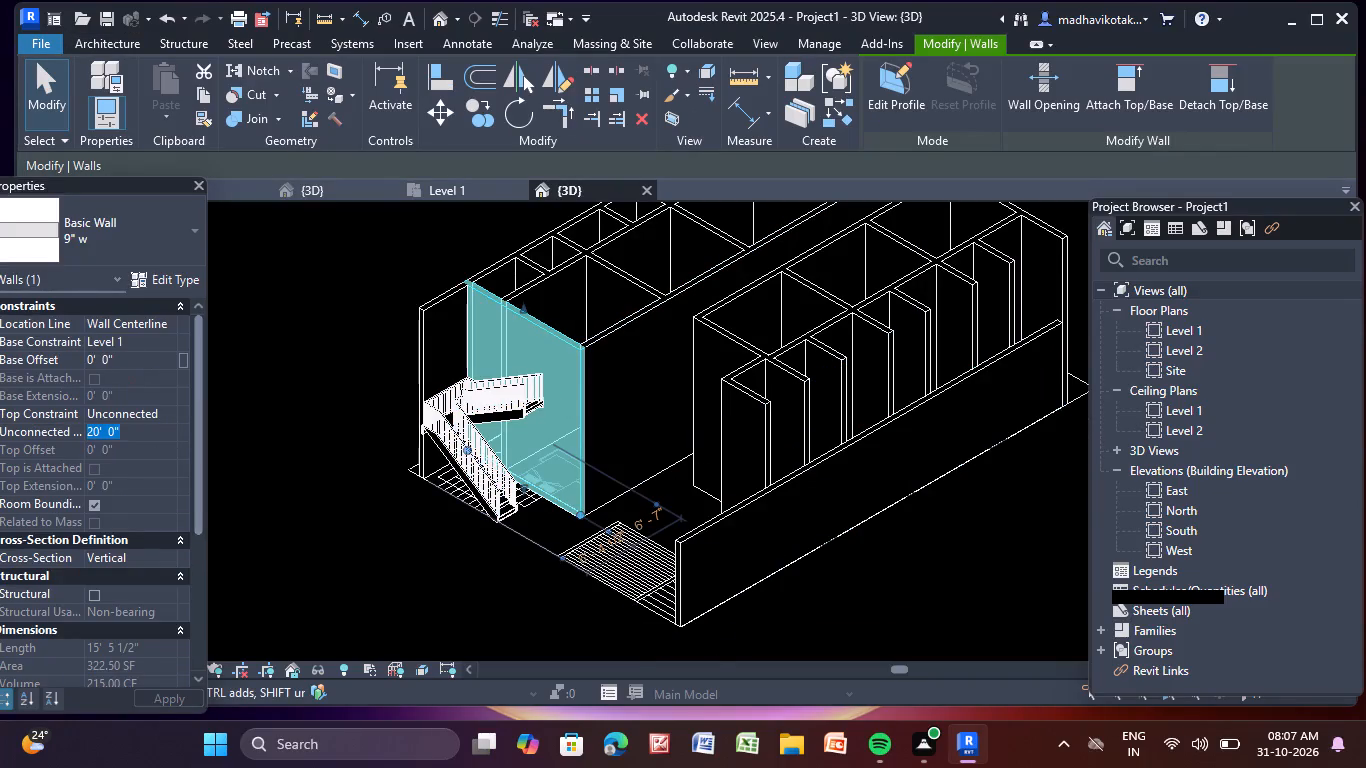
click(169, 414)
click(162, 465)
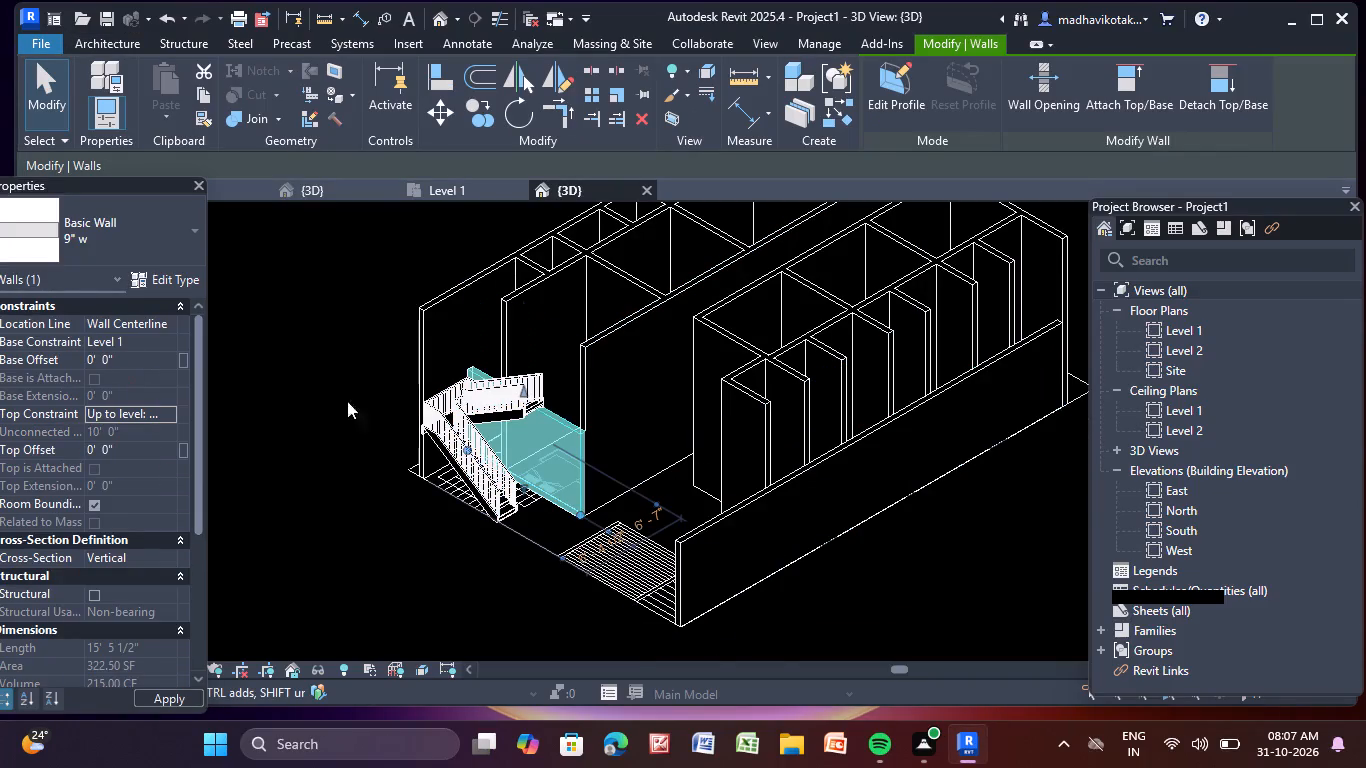
click(451, 325)
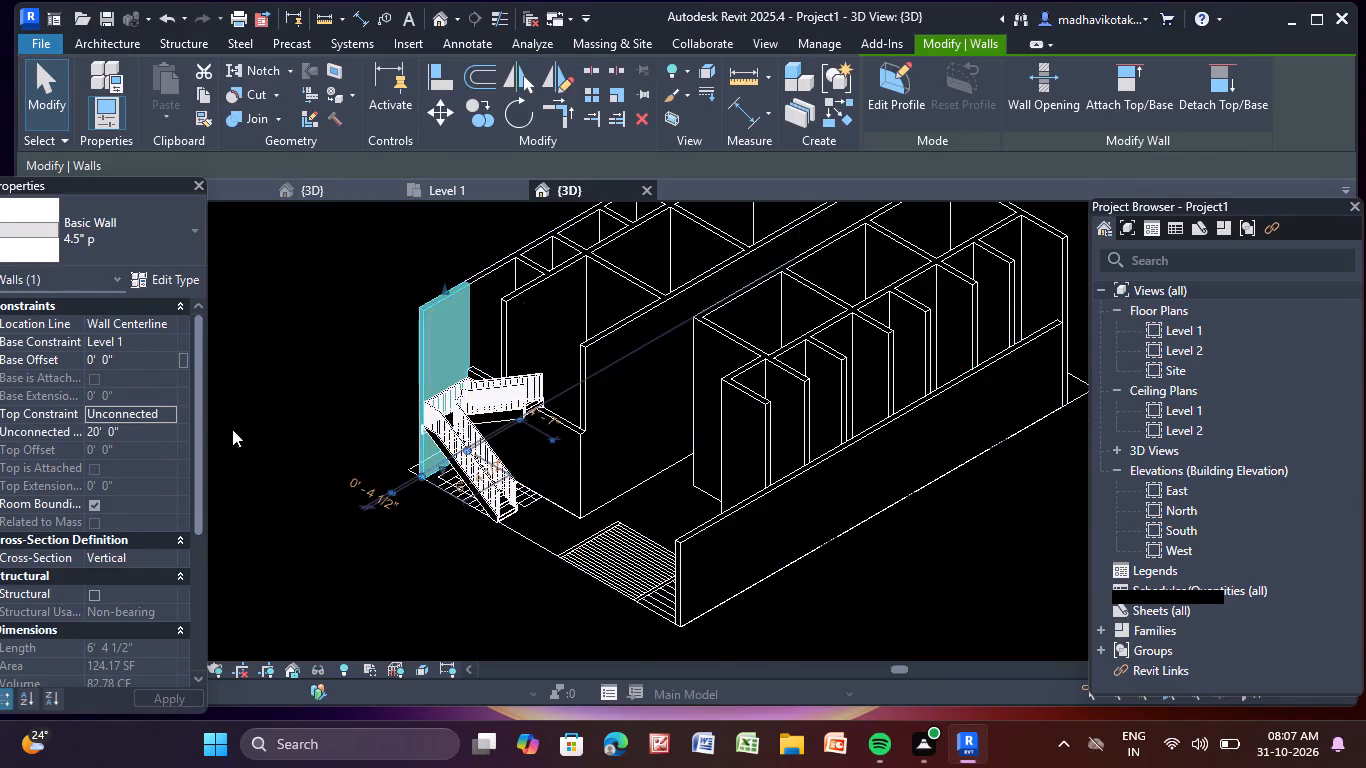
click(164, 415)
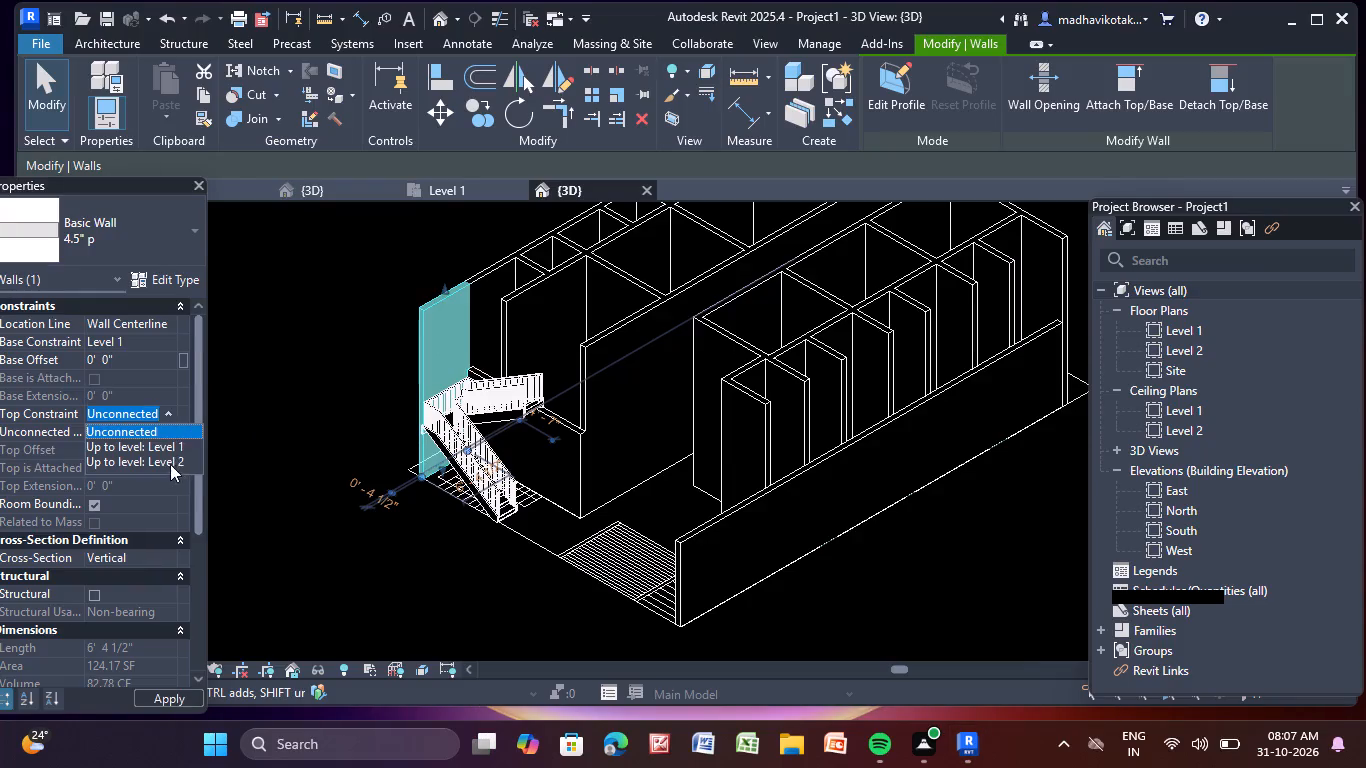
click(170, 464)
click(231, 402)
Set the top constraint of the long 4.5" corridor partition on the stair side to Level 2.
middle_drag(296, 404, 261, 481)
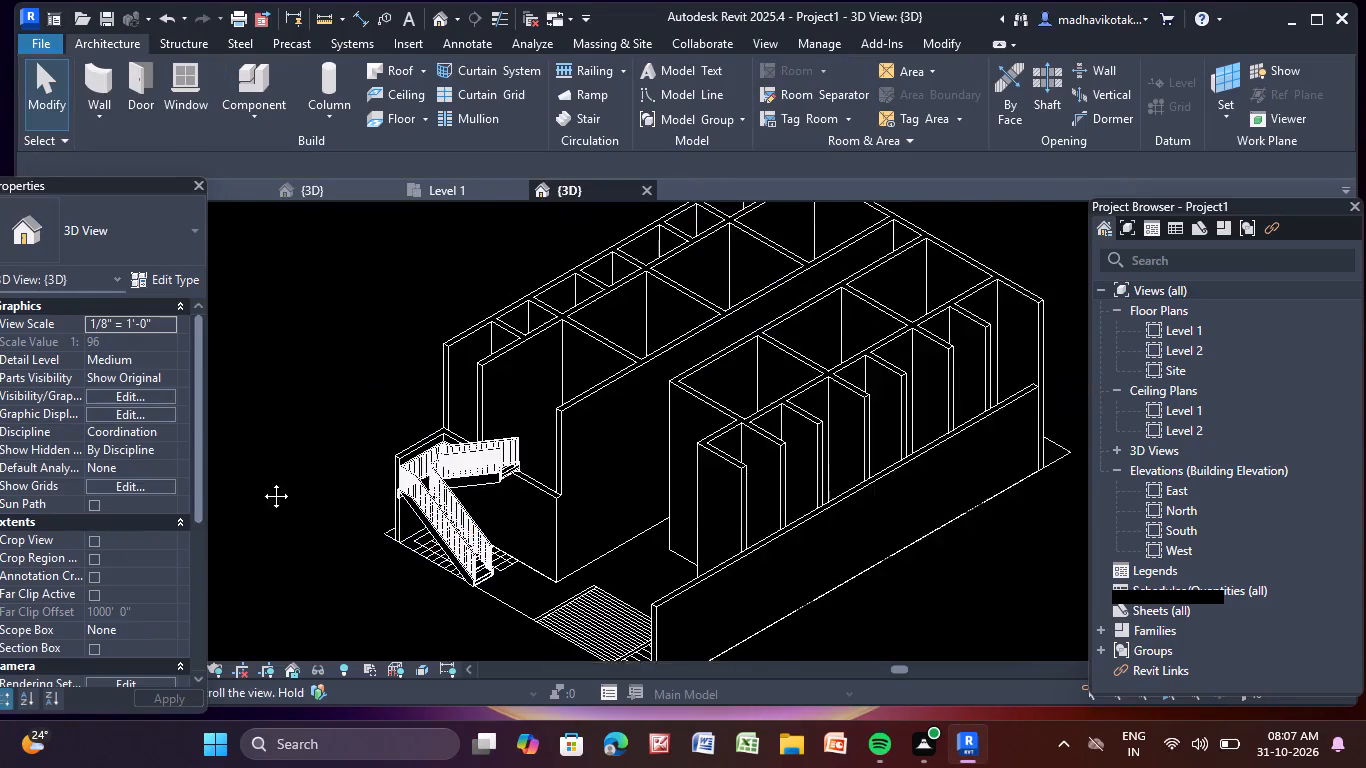
middle_drag(261, 481, 175, 561)
click(532, 564)
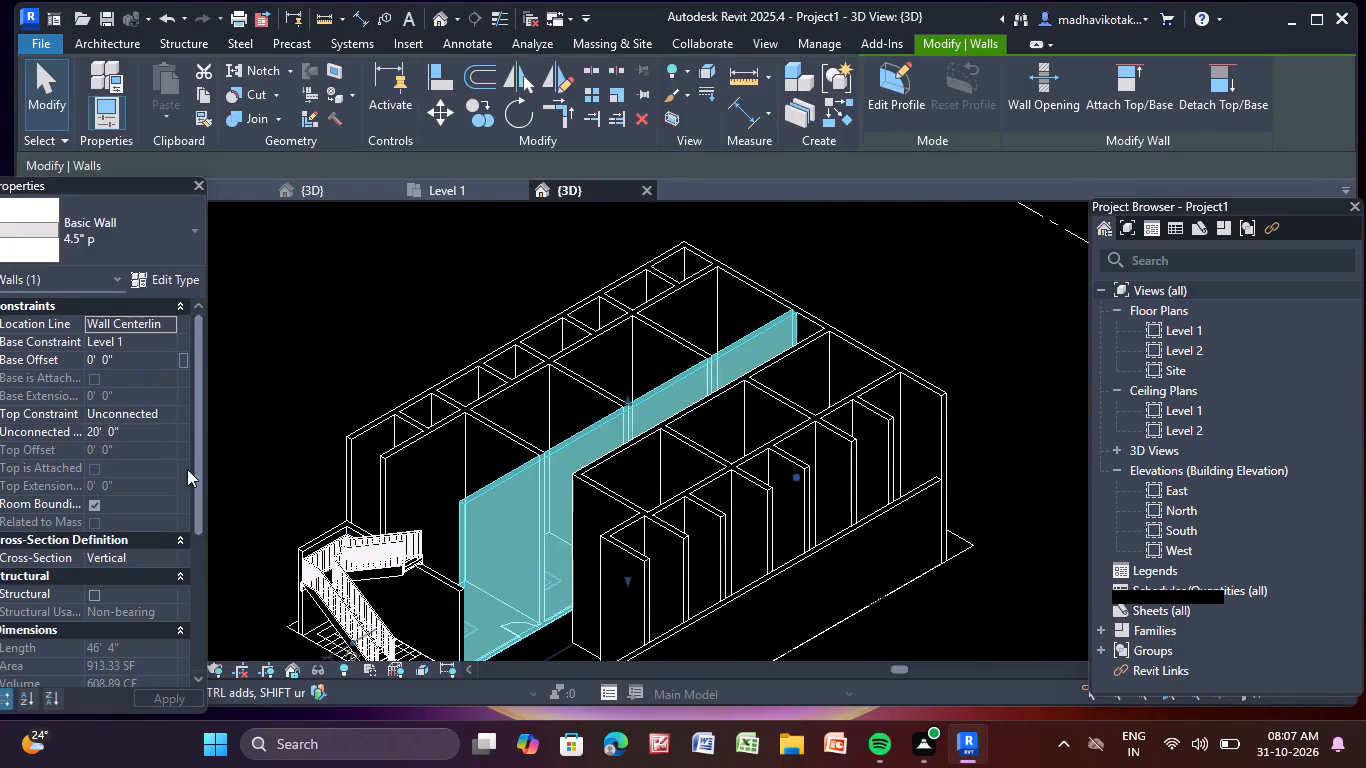
click(170, 420)
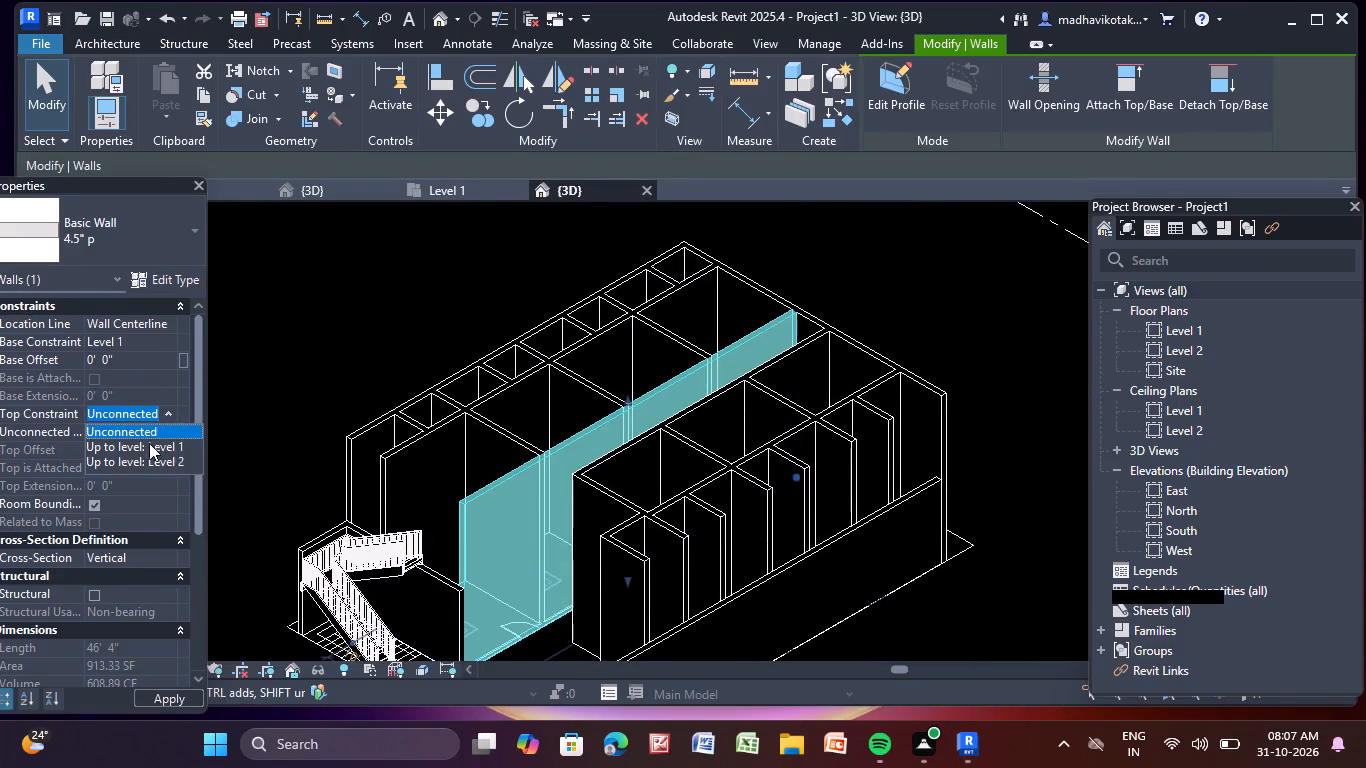
click(152, 457)
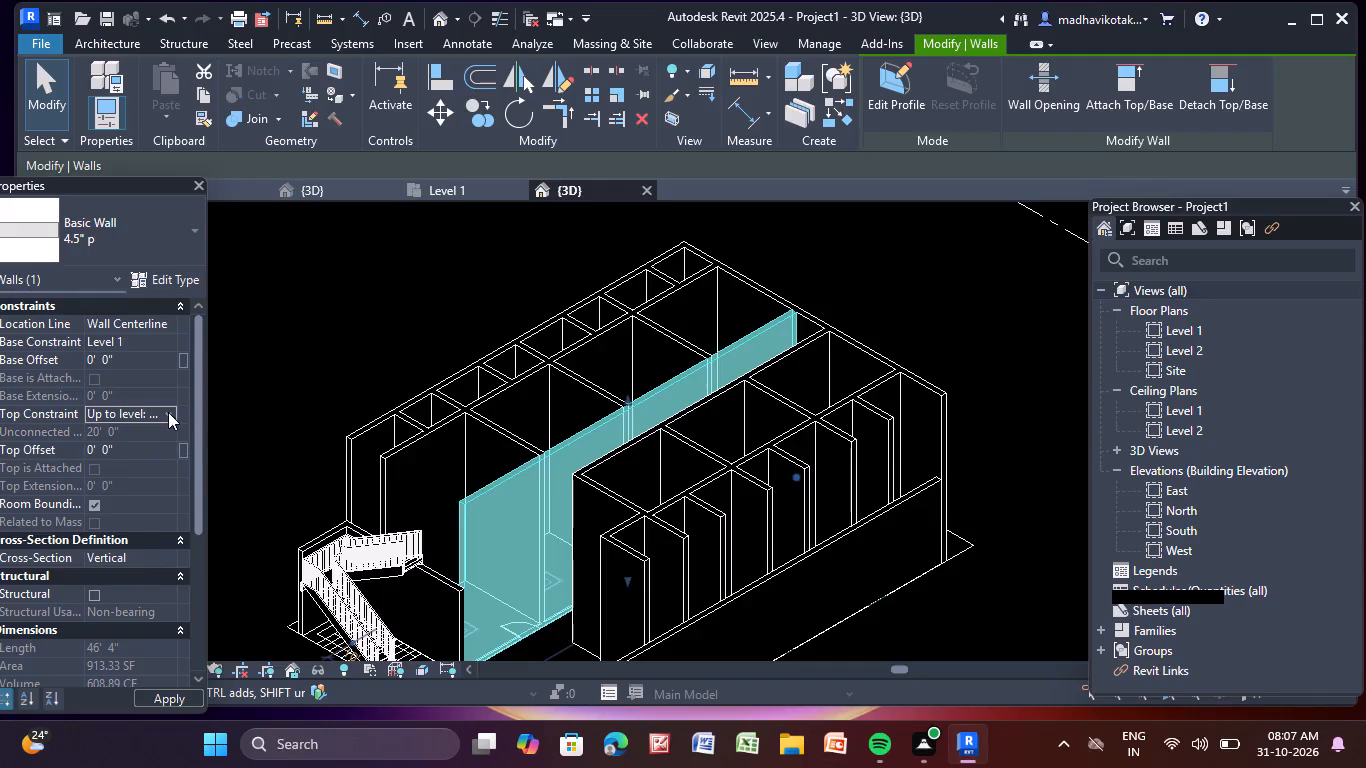
click(168, 412)
click(169, 461)
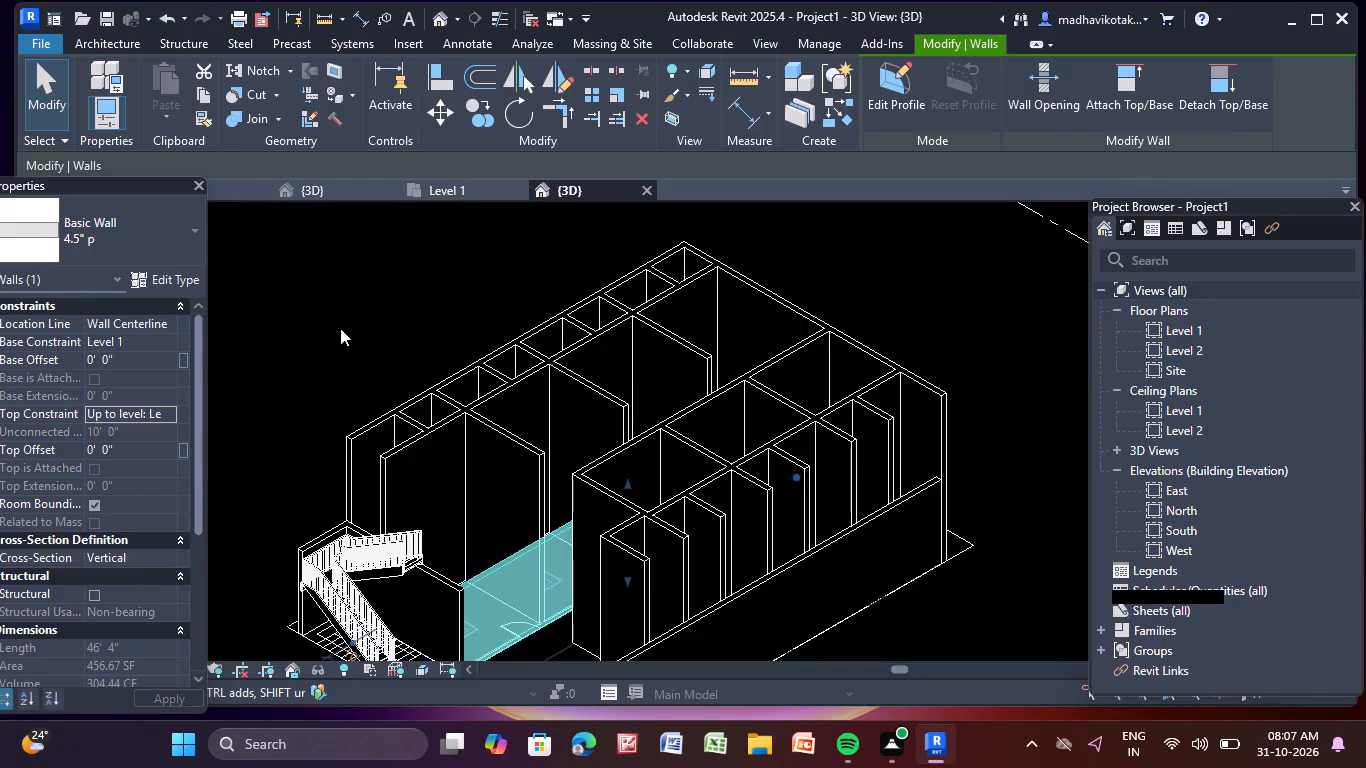
click(339, 328)
Set the top constraint of the long 4.5" partition between the stair-side bedrooms and toilets to Level 2.
click(404, 480)
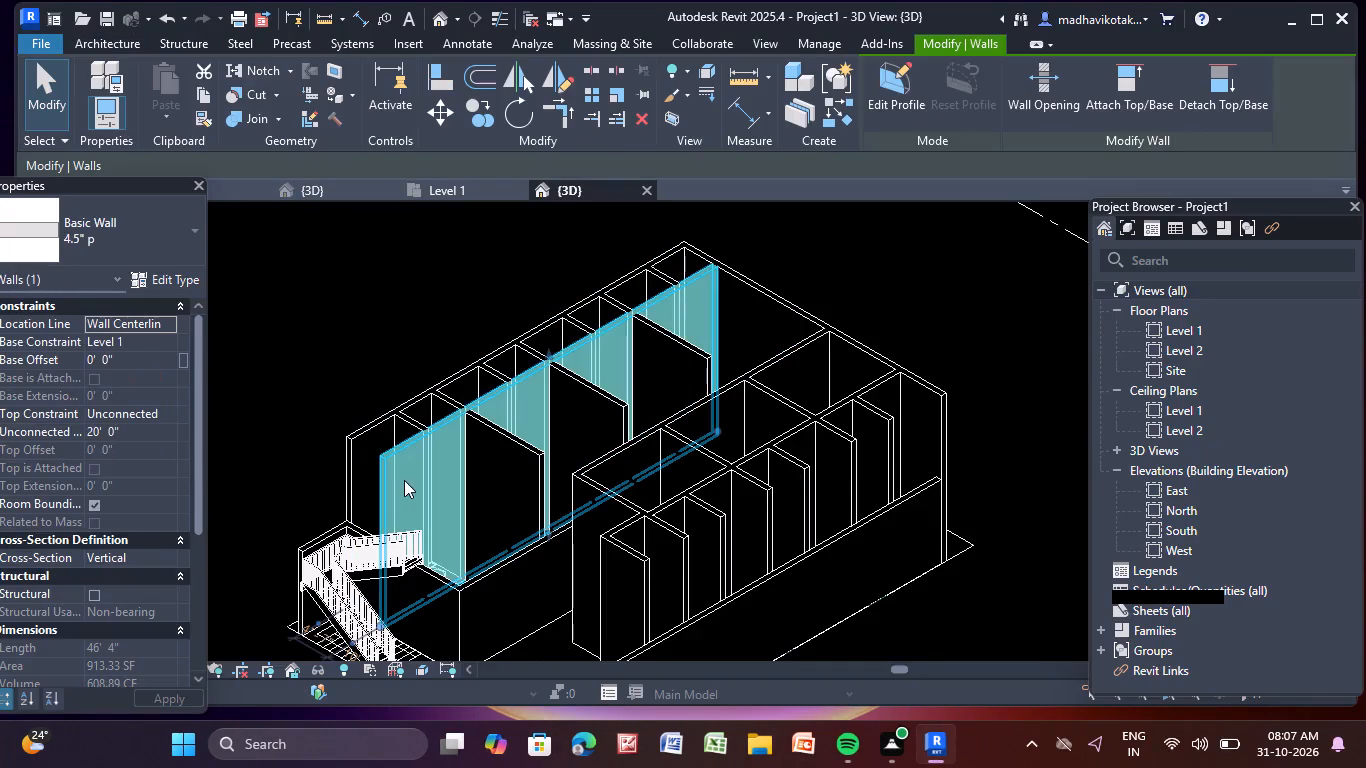
click(163, 414)
click(165, 462)
click(285, 370)
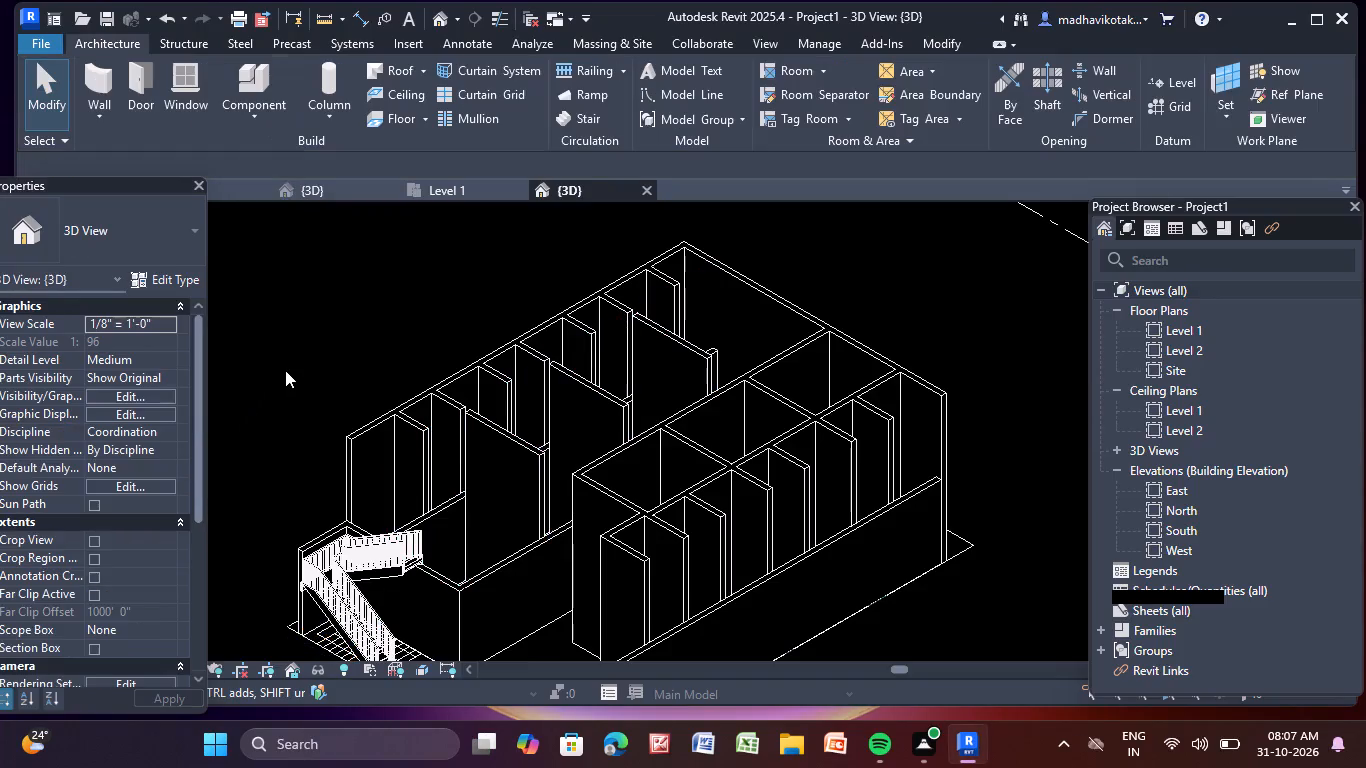
Set the top constraint of the stair-side long 9" outer wall and the 9" end wall farthest from the stair to Level 2.
click(357, 453)
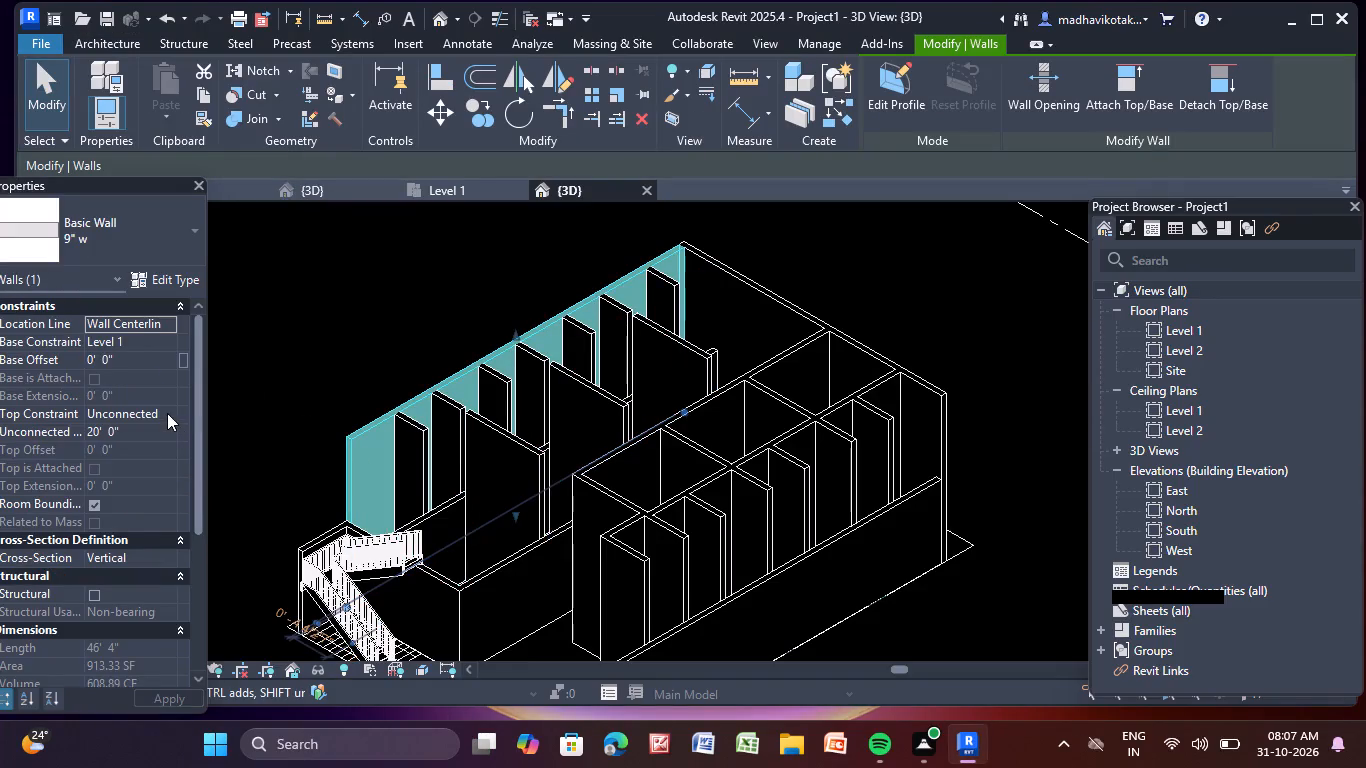
click(167, 413)
click(160, 463)
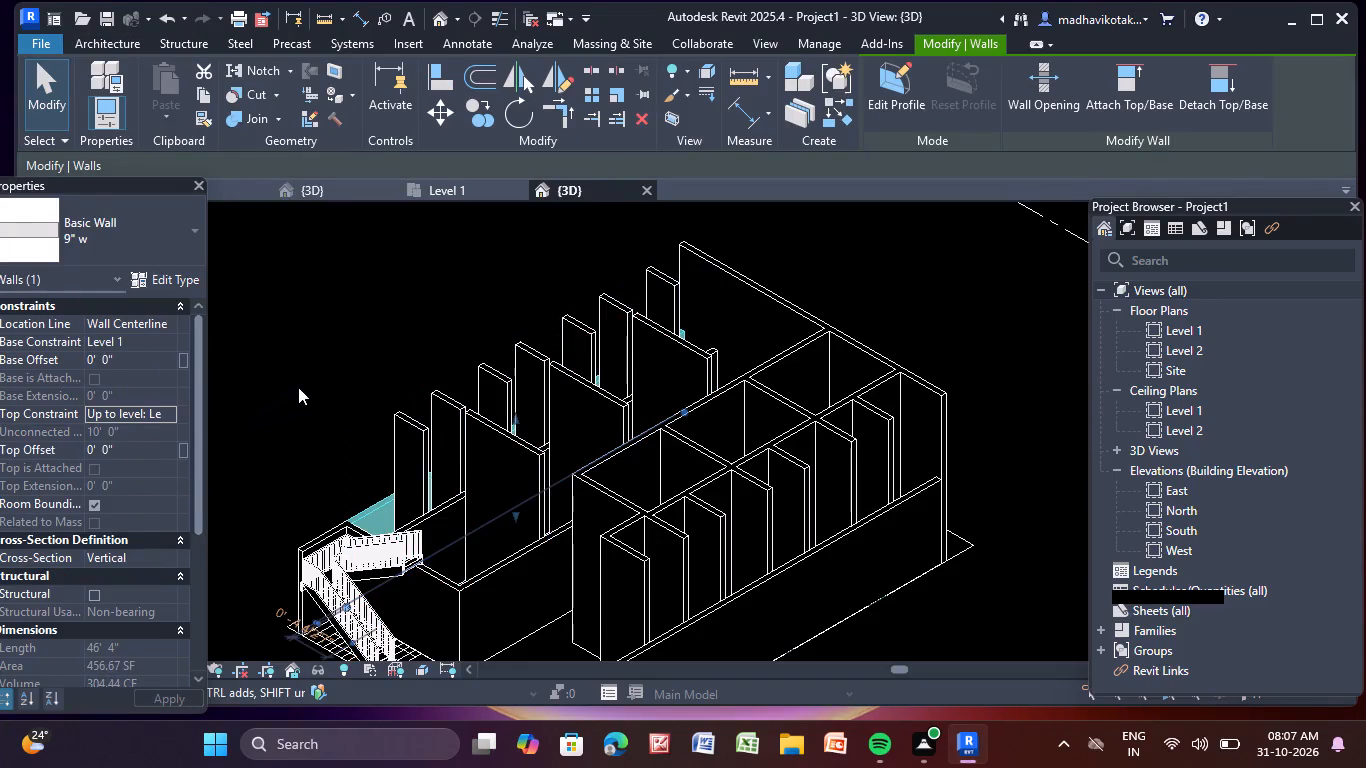
click(298, 387)
click(791, 319)
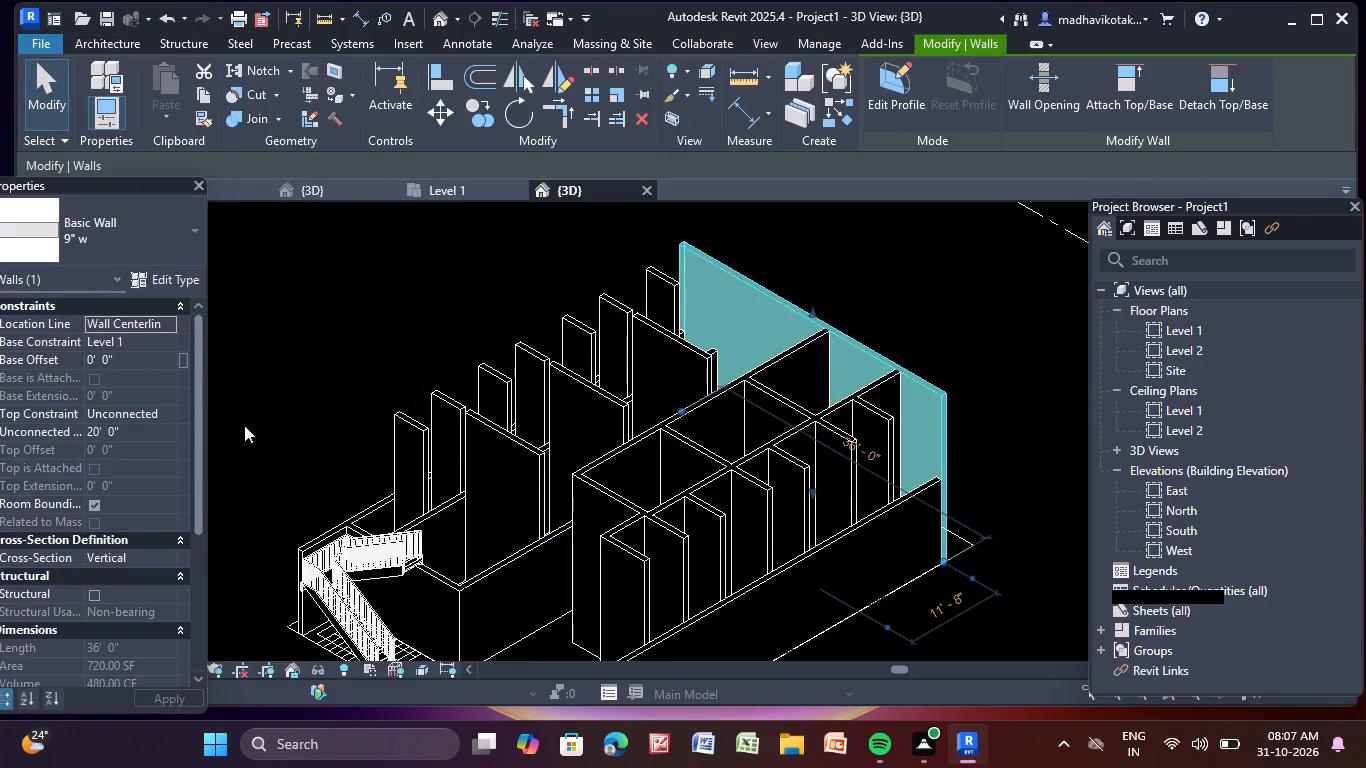
click(172, 415)
click(158, 463)
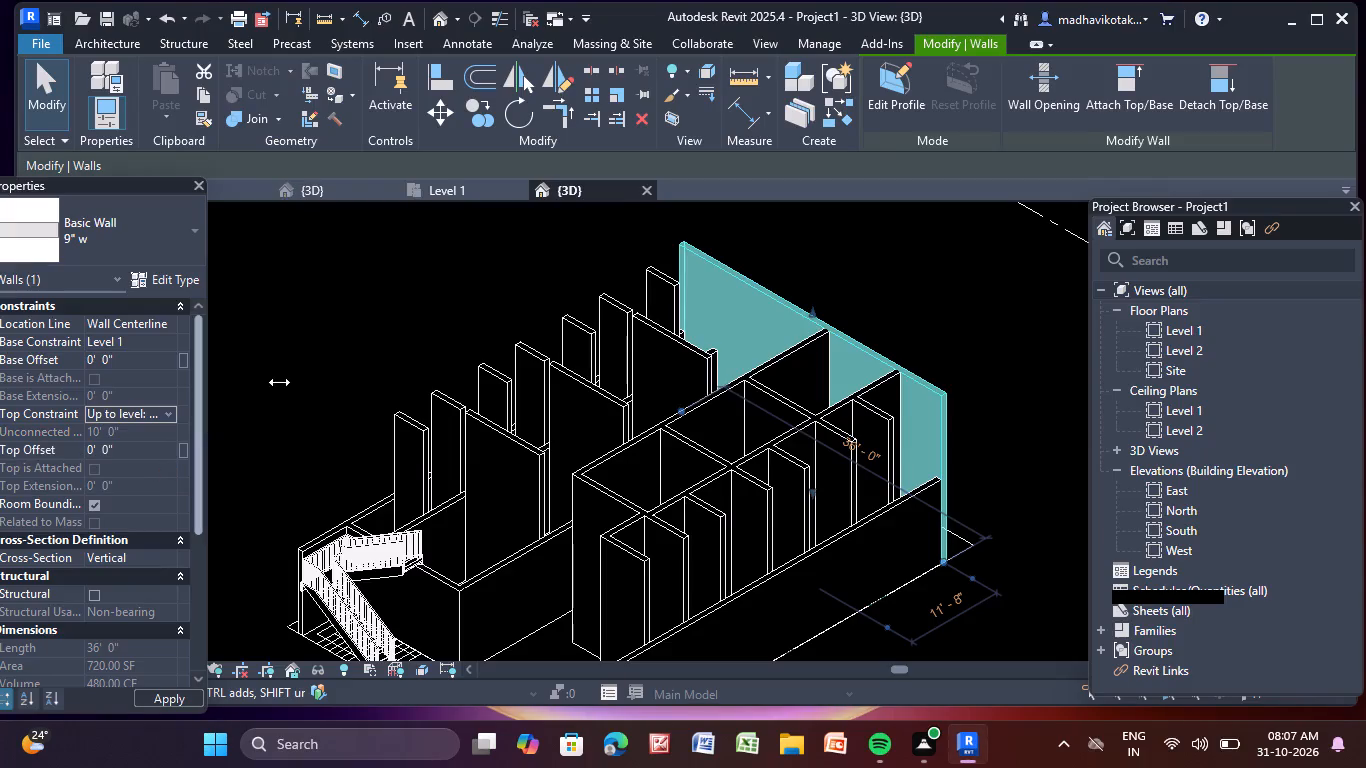
click(339, 323)
Set the top constraint of the 4.5" corridor partition on the side opposite the stair to Level 2.
middle_drag(511, 418, 429, 296)
click(551, 338)
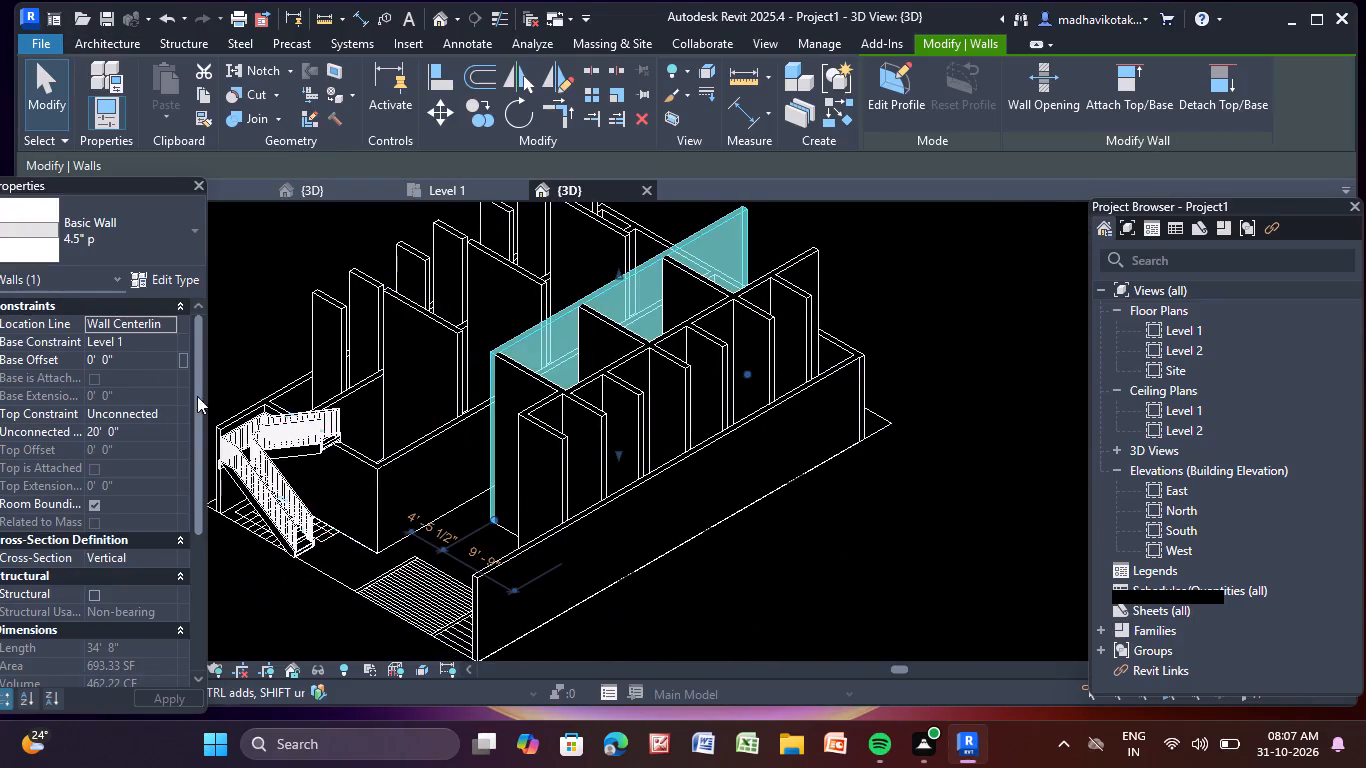
click(170, 411)
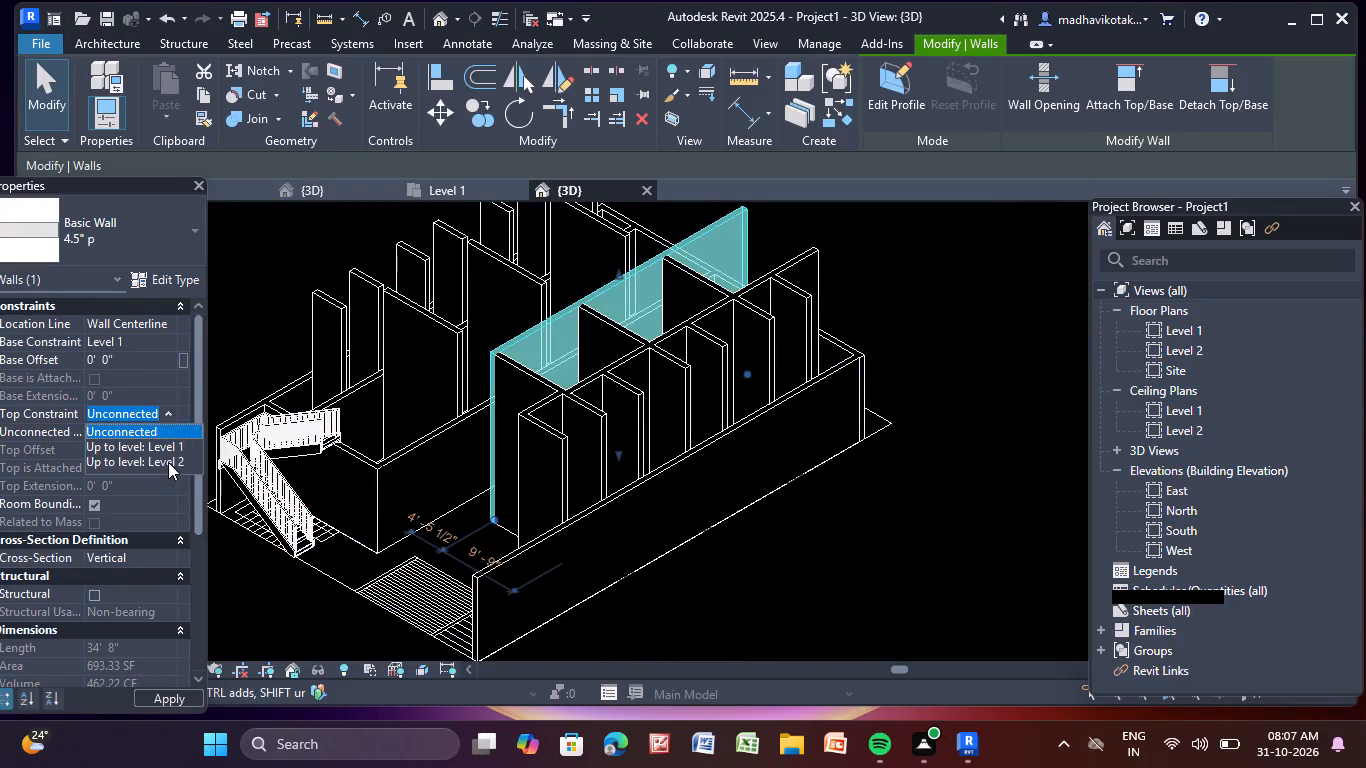
click(168, 462)
click(256, 276)
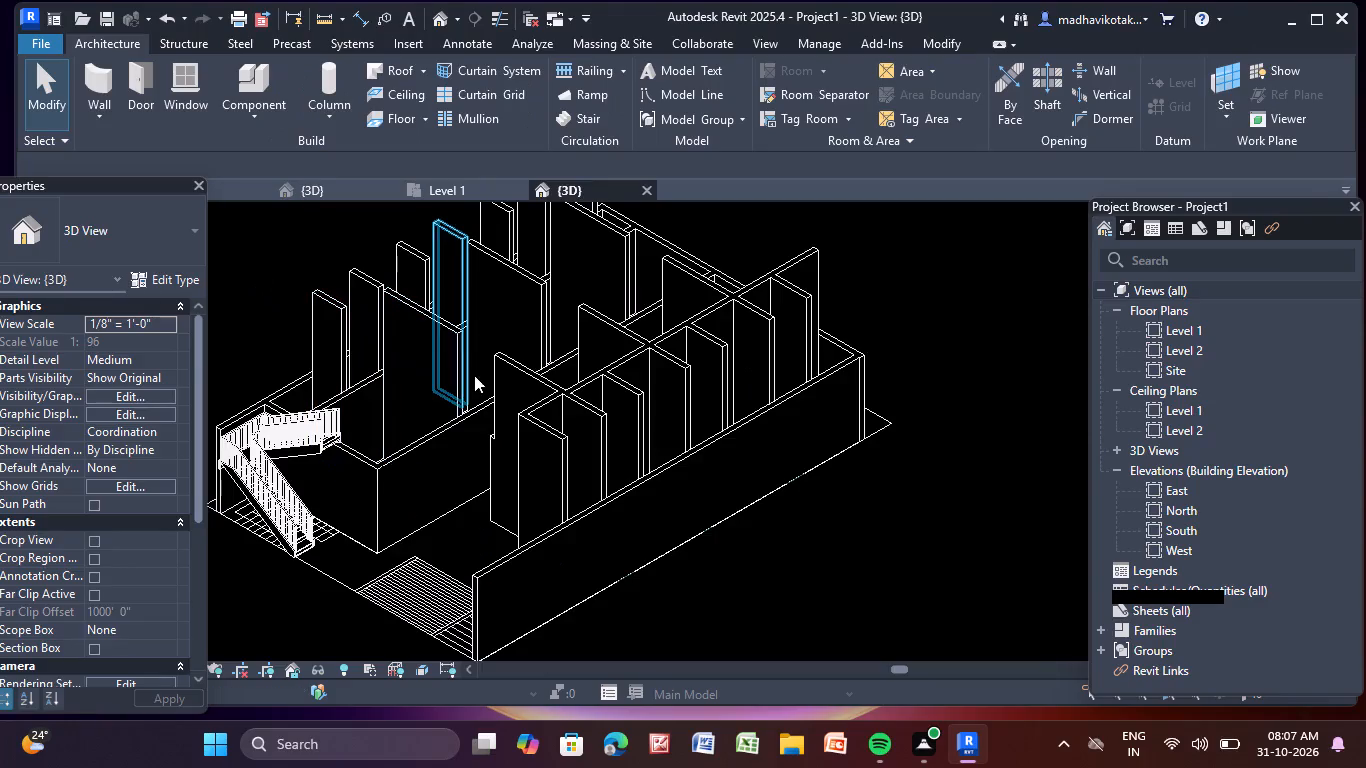
Constrain the top of the opposite block's 4.5" cross partition nearest the open front to Level 2, with a top offset of about 2'-8".
click(517, 384)
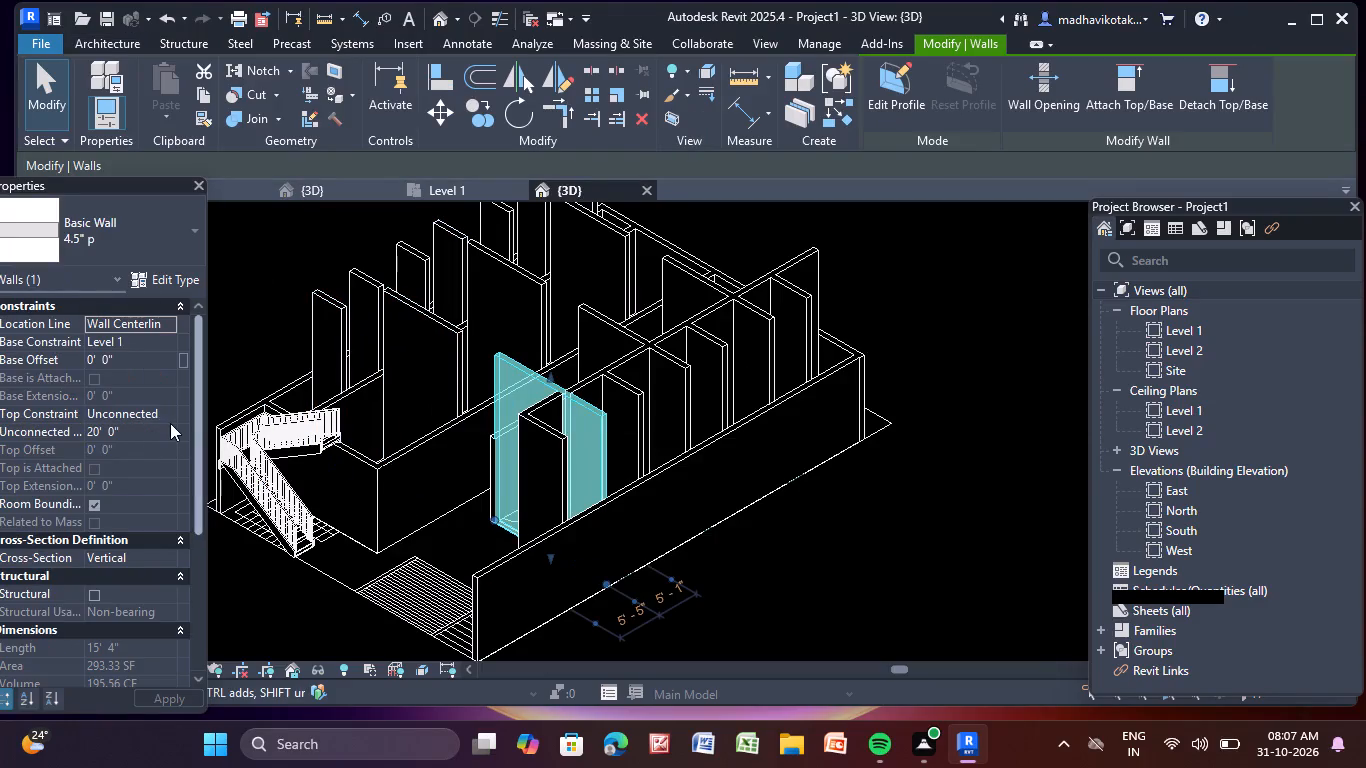
click(173, 413)
click(161, 463)
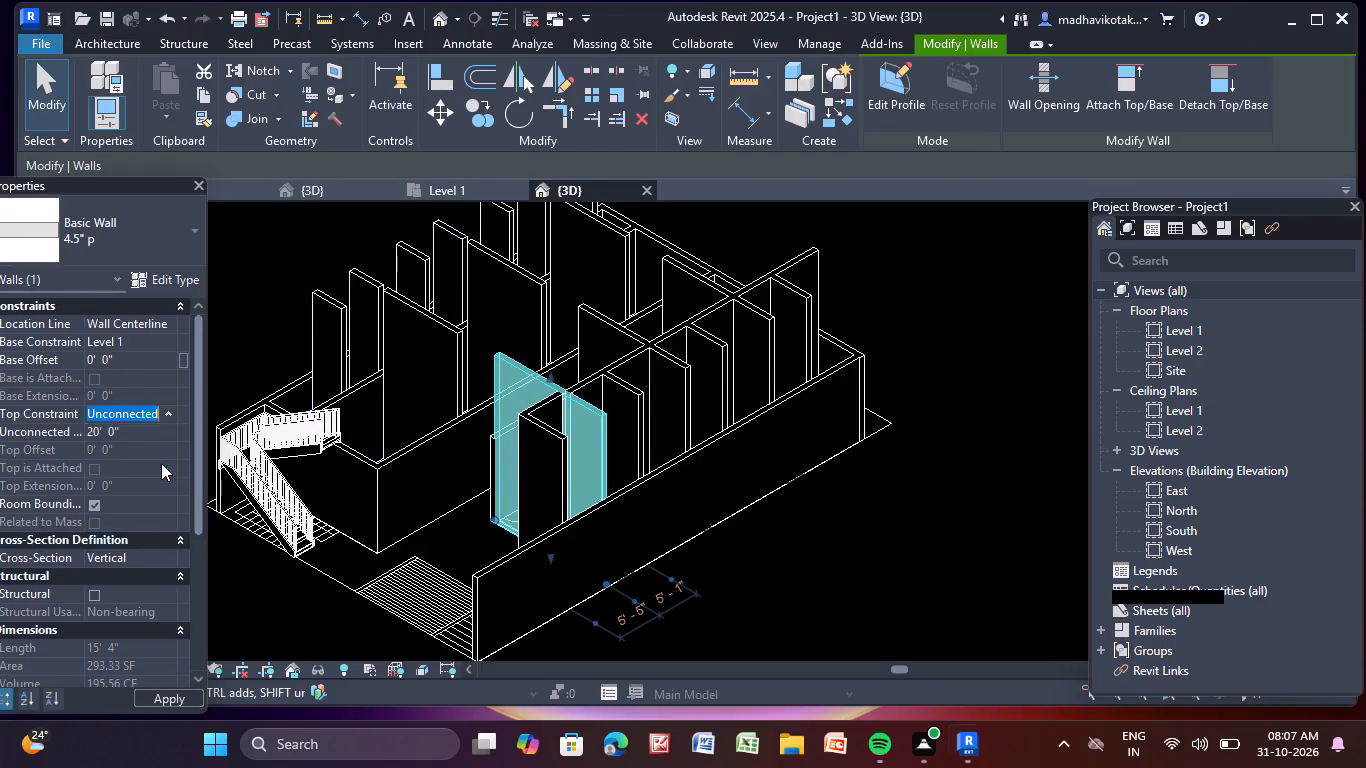
click(552, 446)
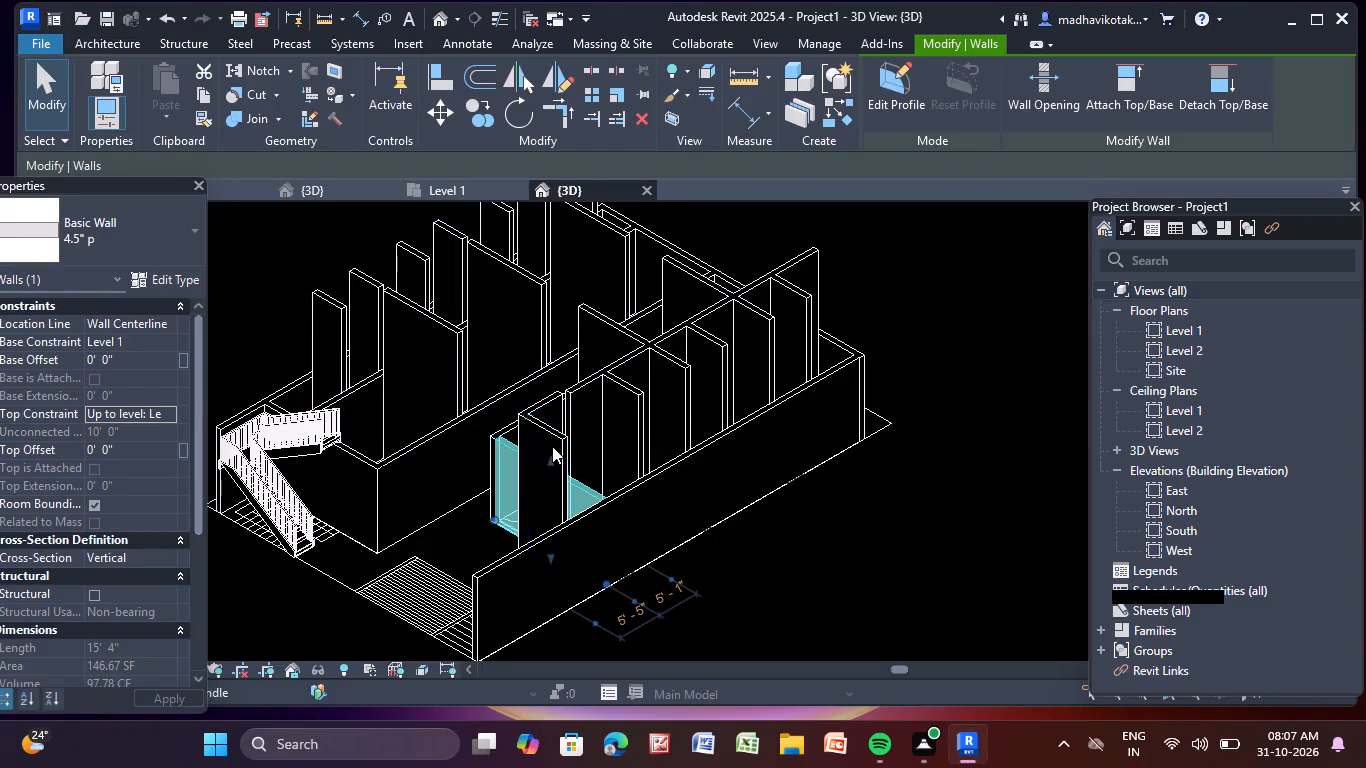
Constrain the opposite block's next short 4.5" toilet partition and its long partition between bedrooms and toilets to Level 2 at the top.
click(622, 396)
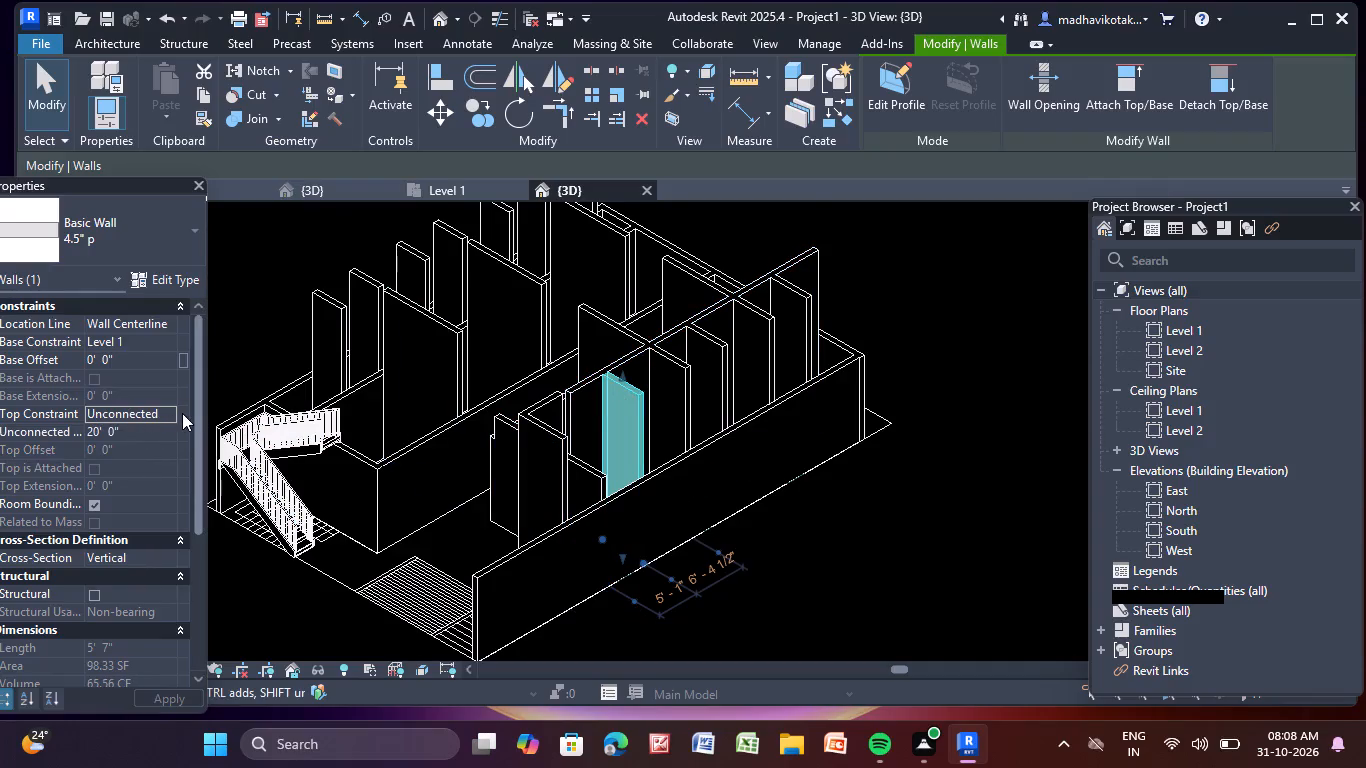
click(169, 414)
click(175, 461)
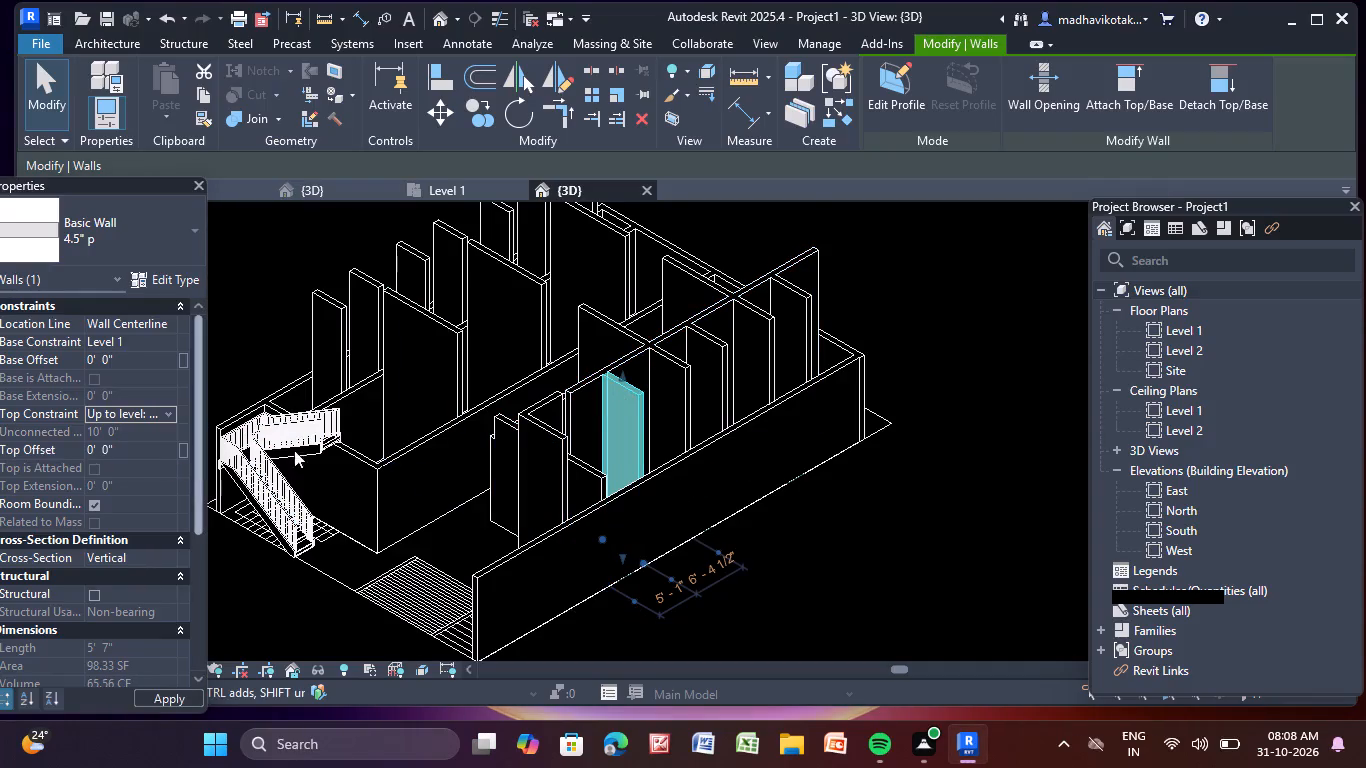
click(635, 373)
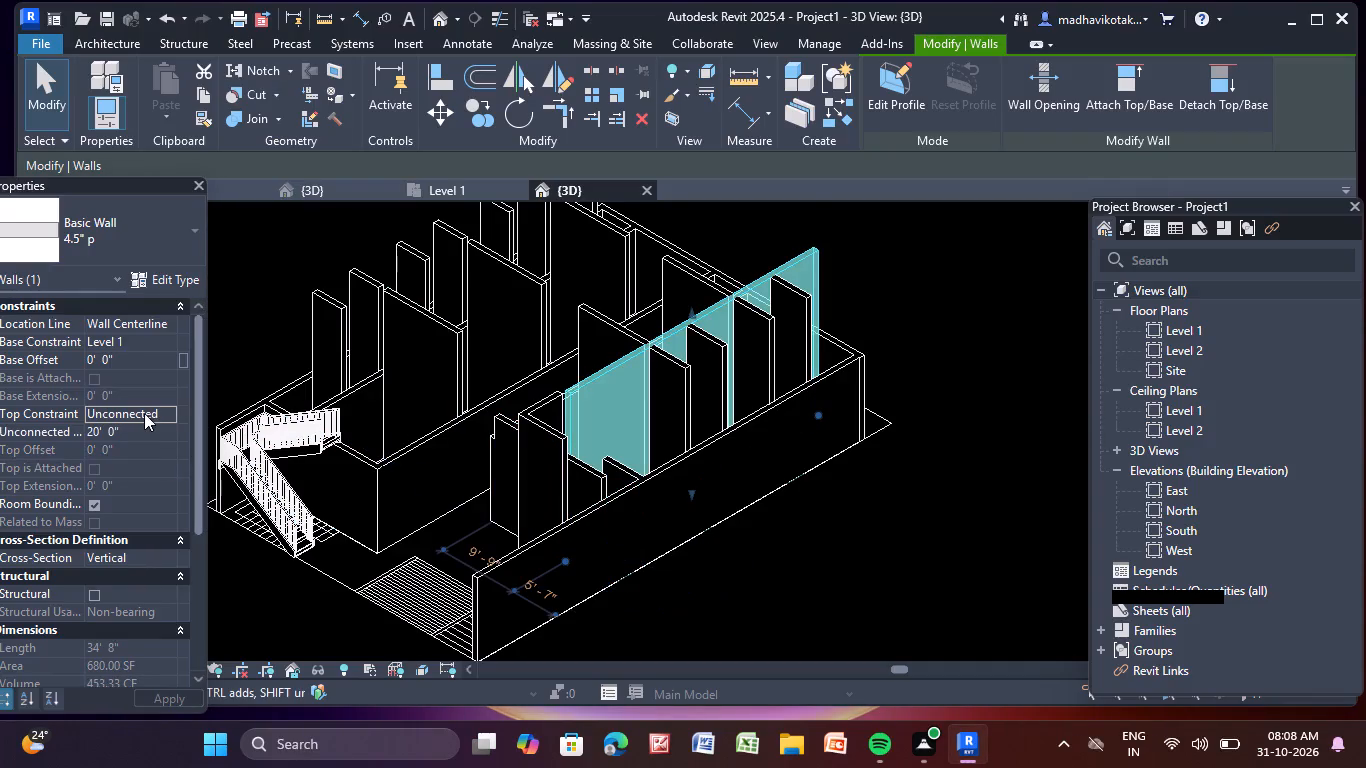
click(160, 413)
click(174, 417)
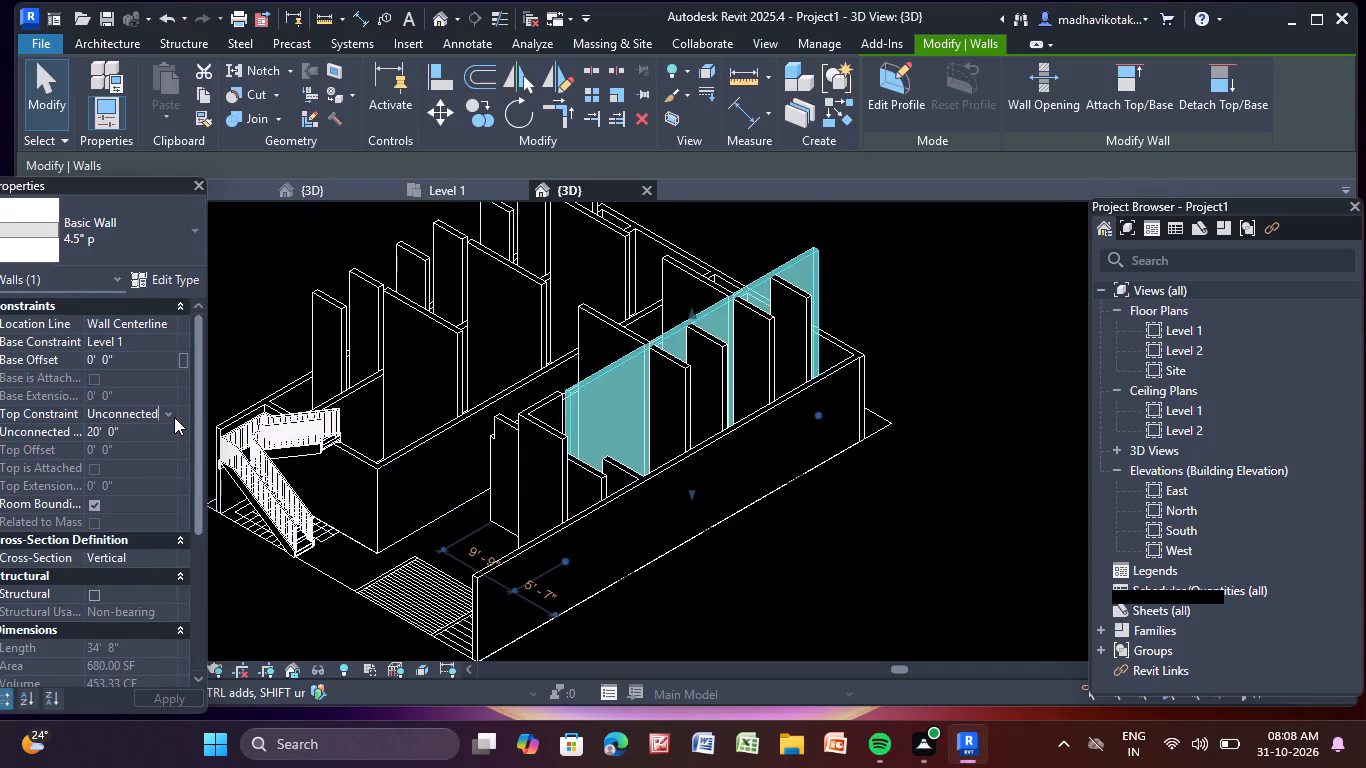
click(183, 461)
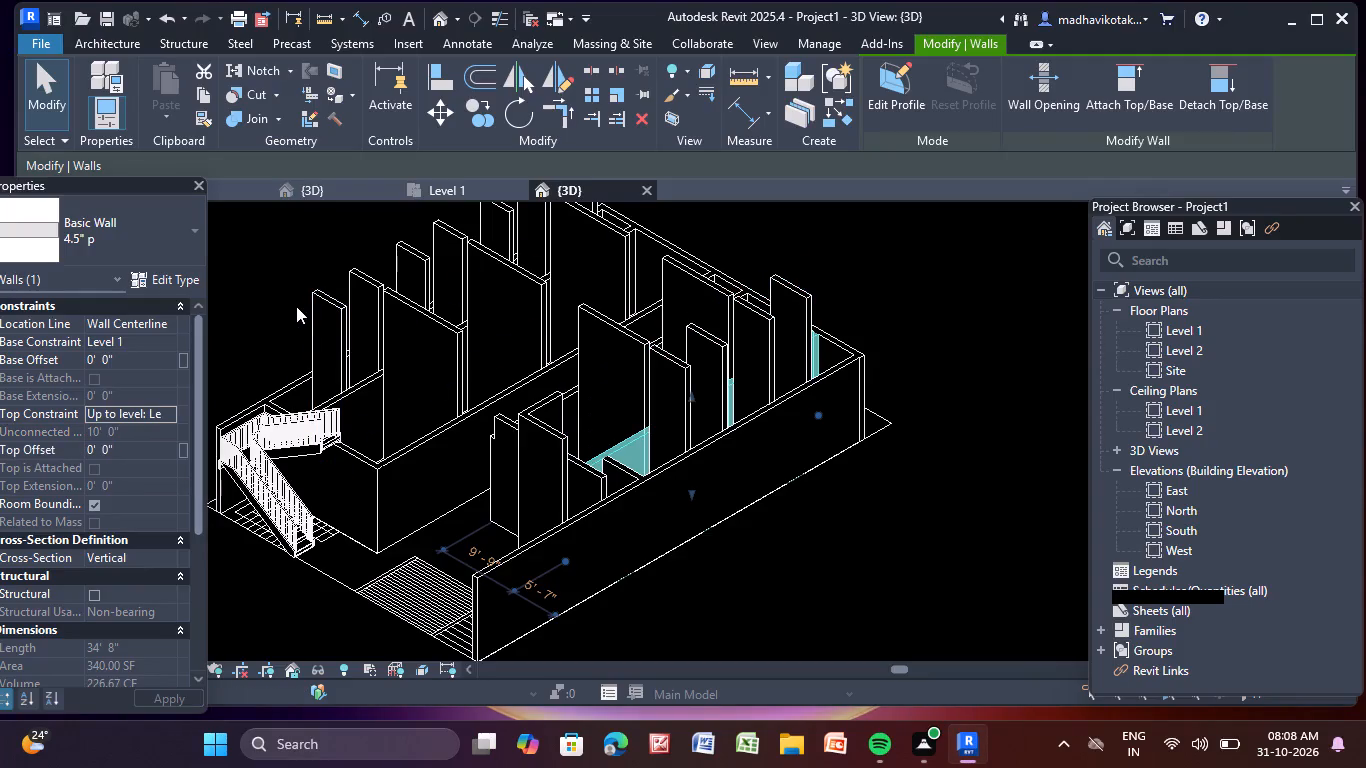
click(296, 306)
Set the top constraint of the opposite block's two remaining 9'-9" long, 4.5" bedroom cross partitions to Level 2.
click(597, 353)
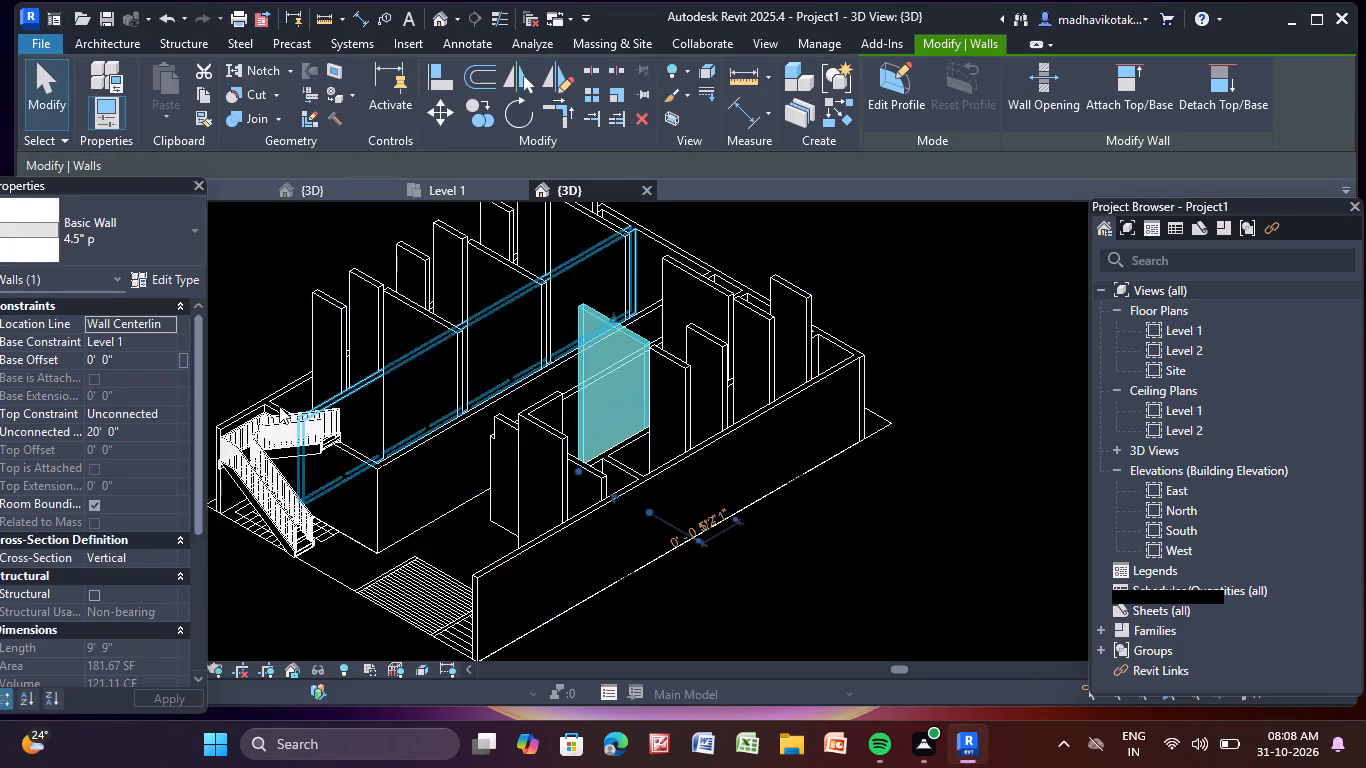
click(168, 411)
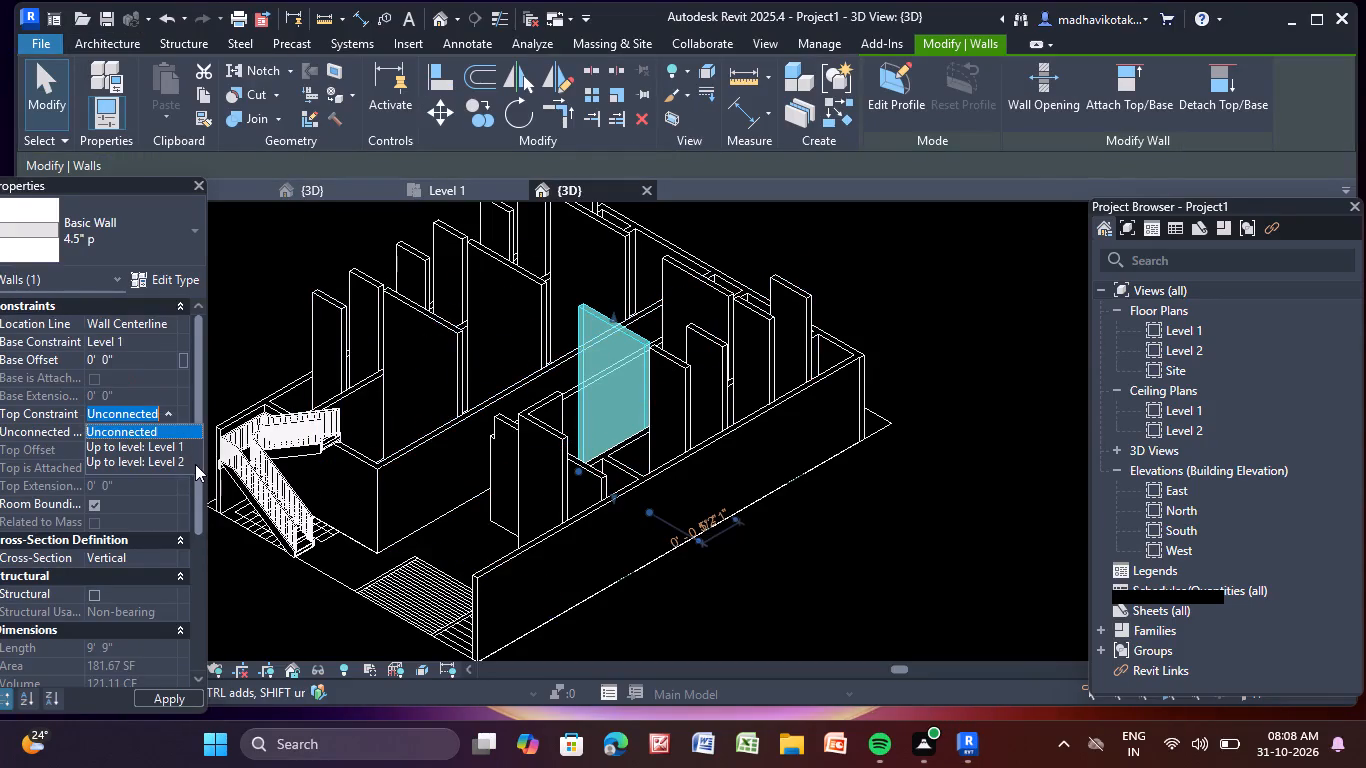
click(186, 459)
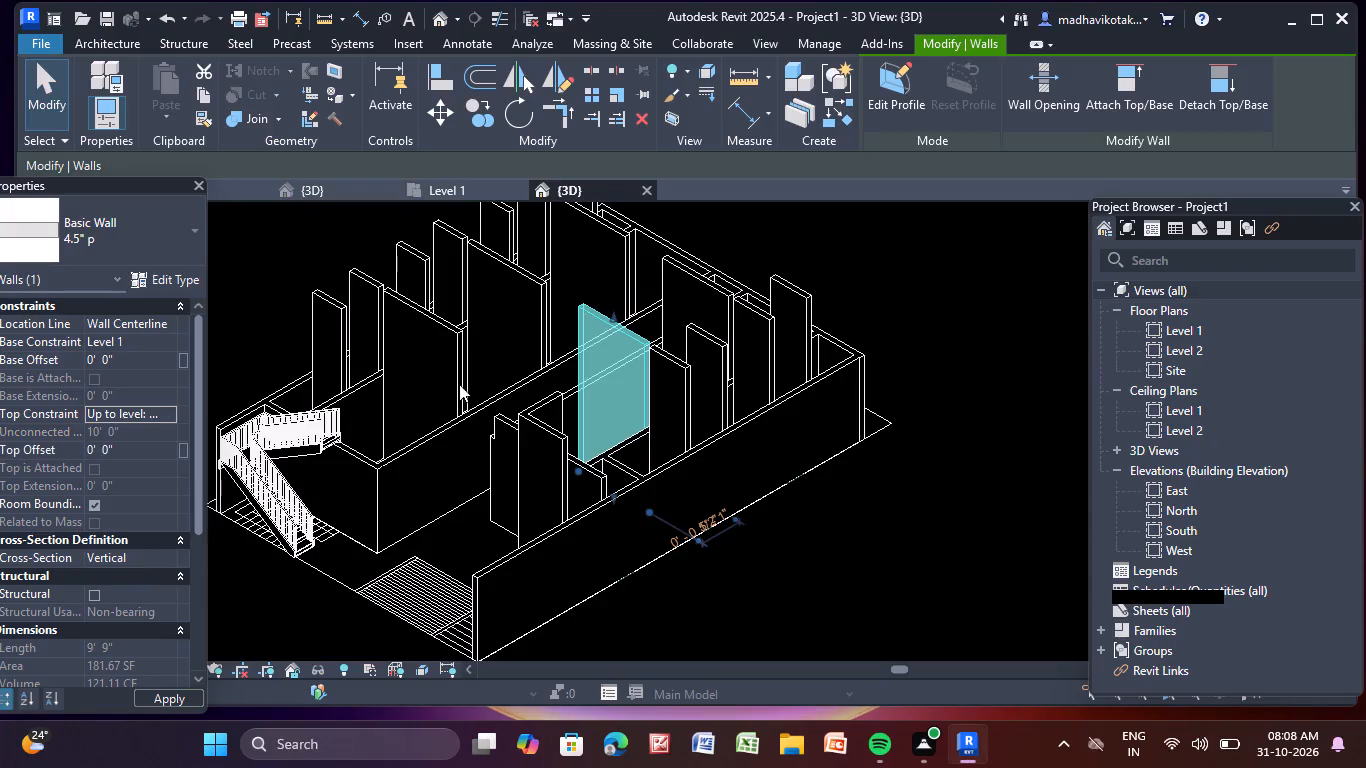
click(859, 267)
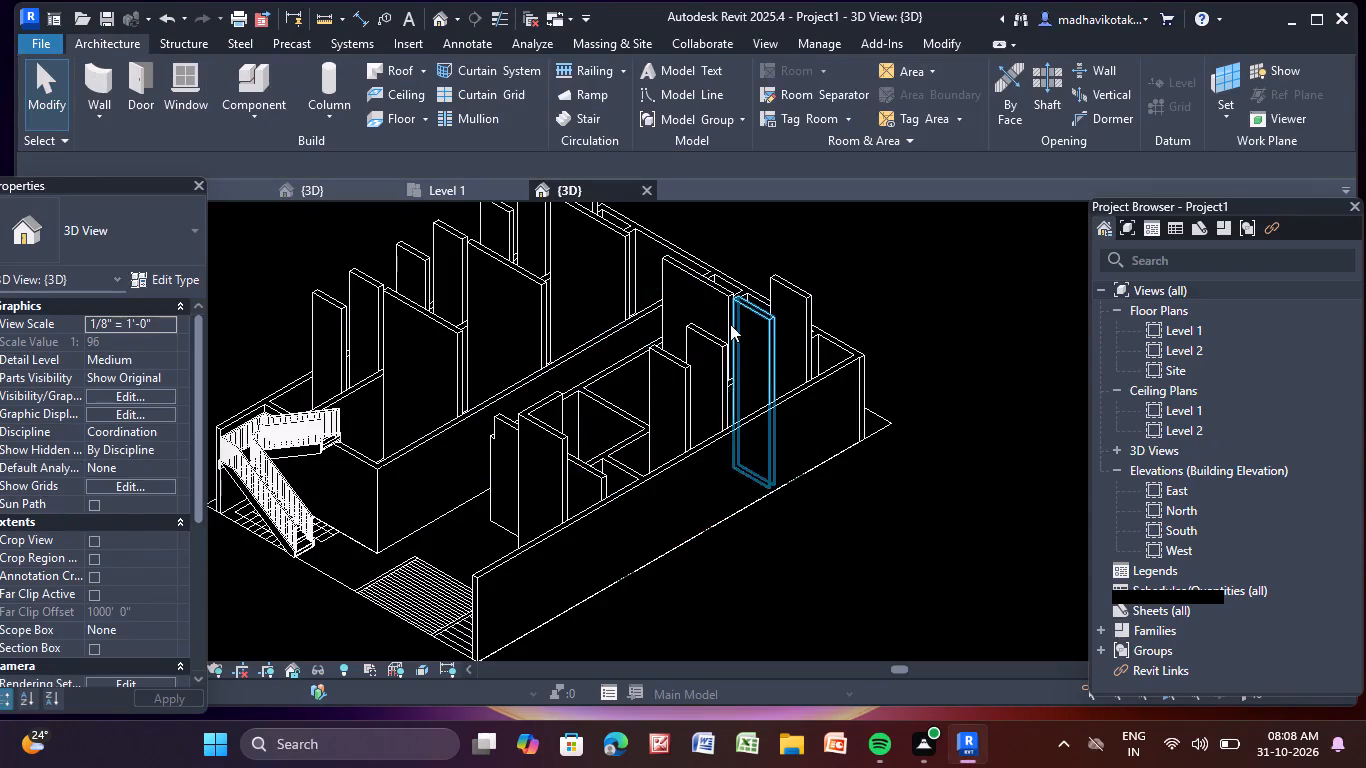
click(715, 302)
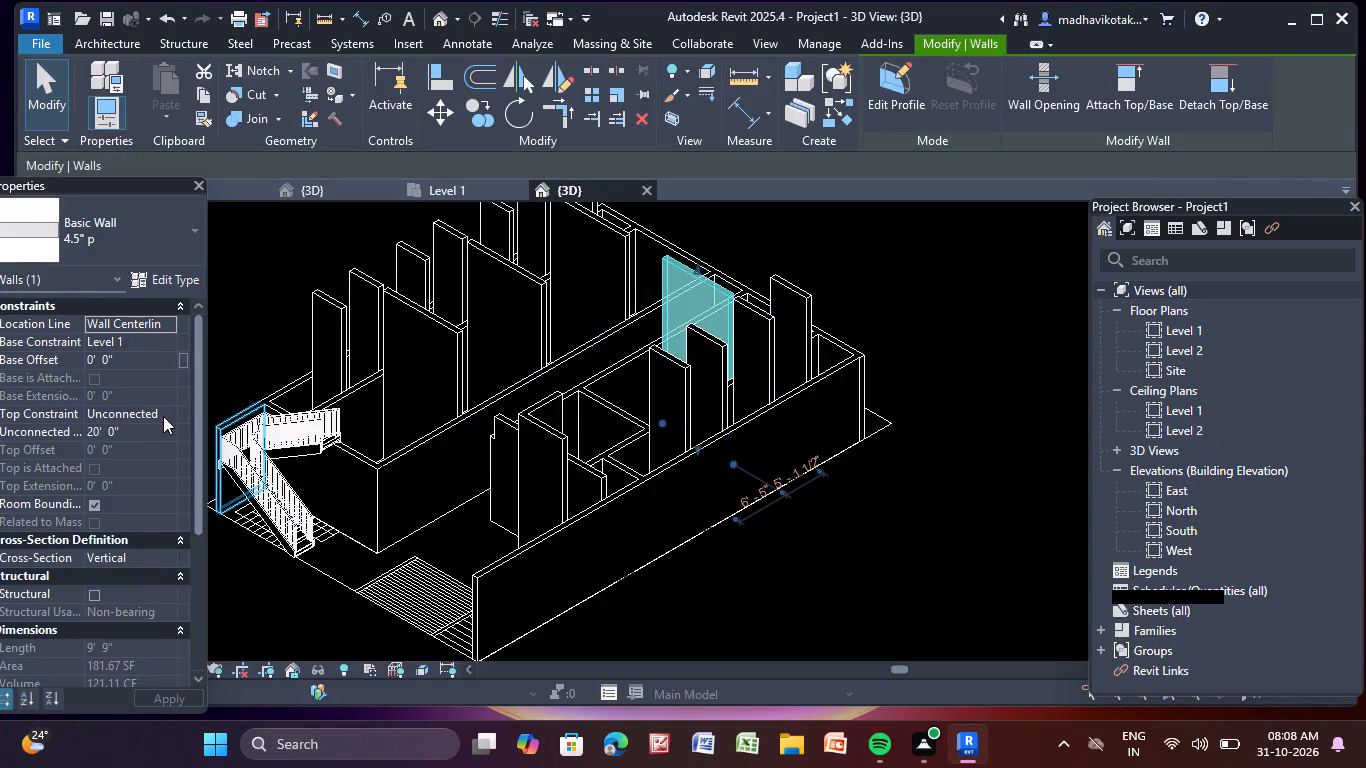
click(166, 414)
click(161, 456)
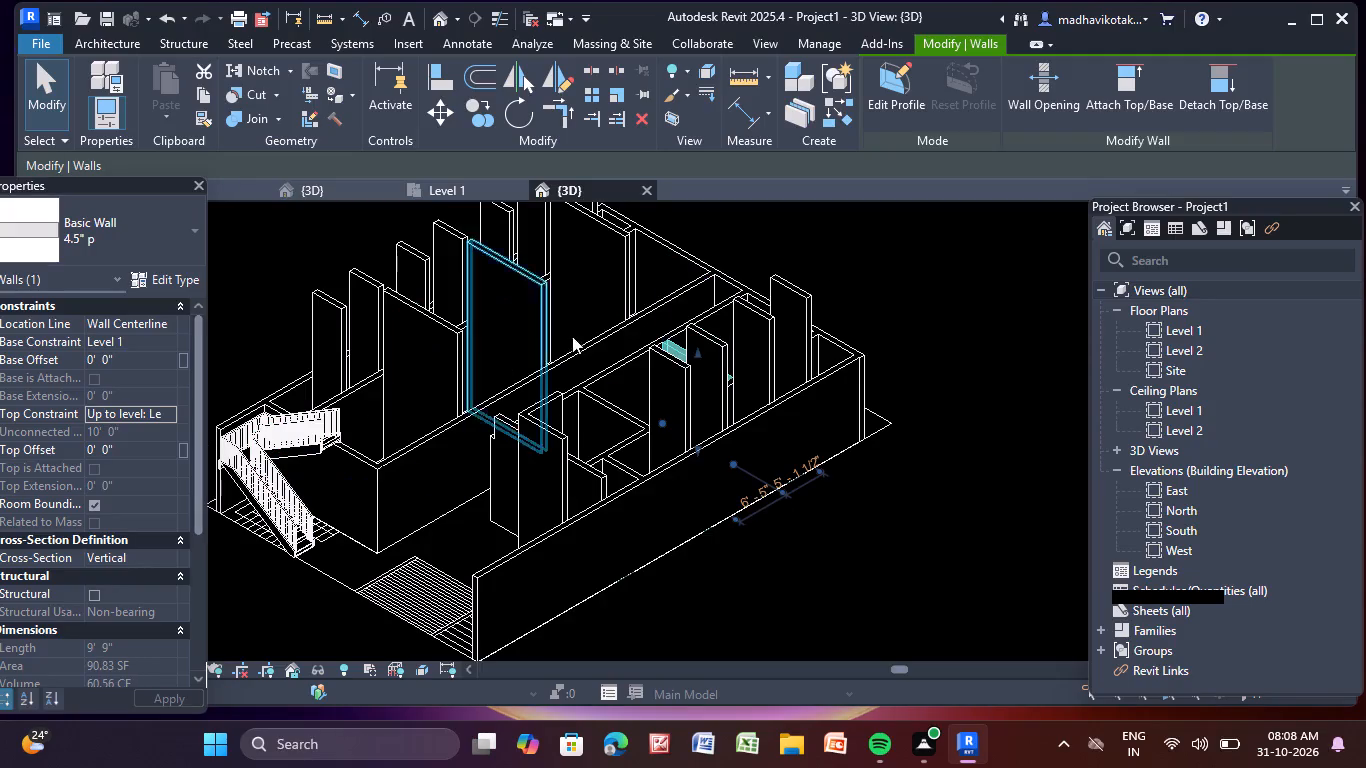
Set the top constraint of the two short 4.5" toilet partitions nearest the opposite block's far end to Level 2.
click(778, 295)
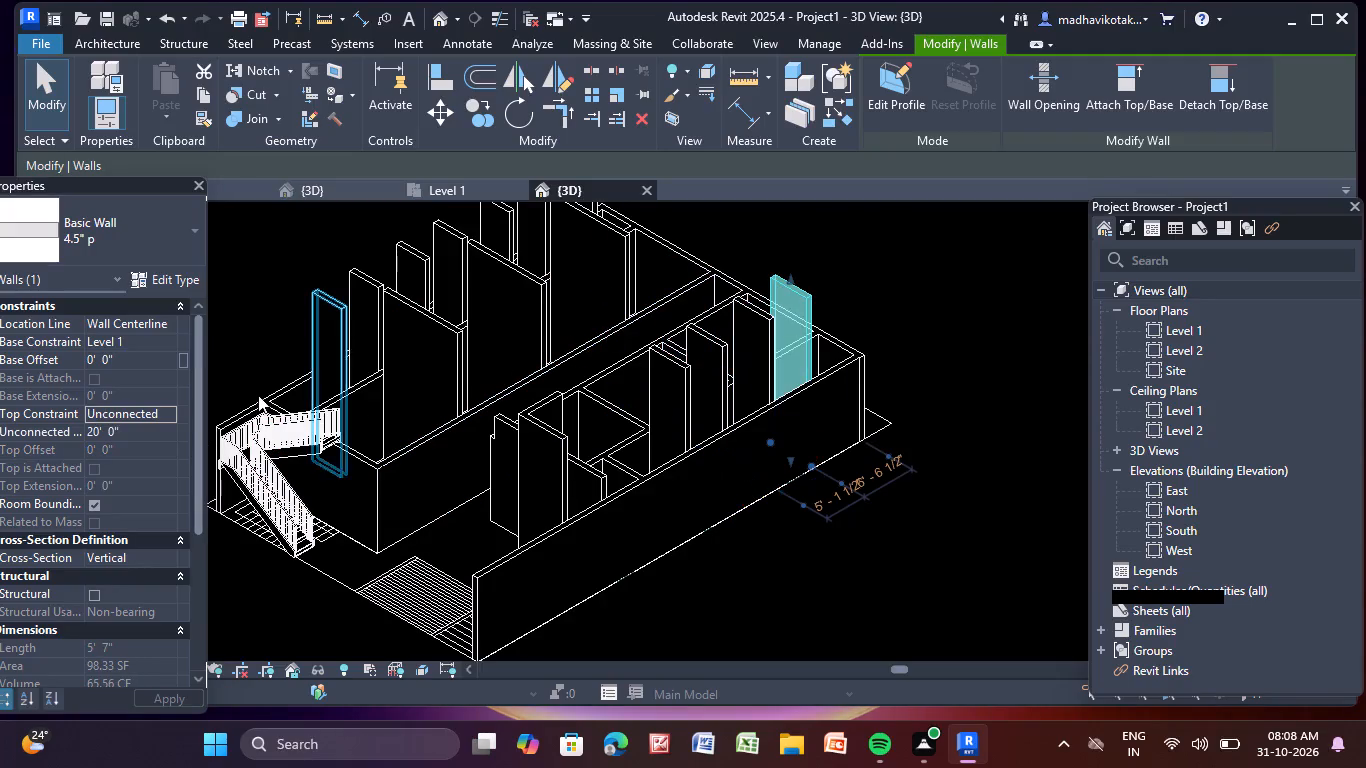
click(156, 408)
click(167, 417)
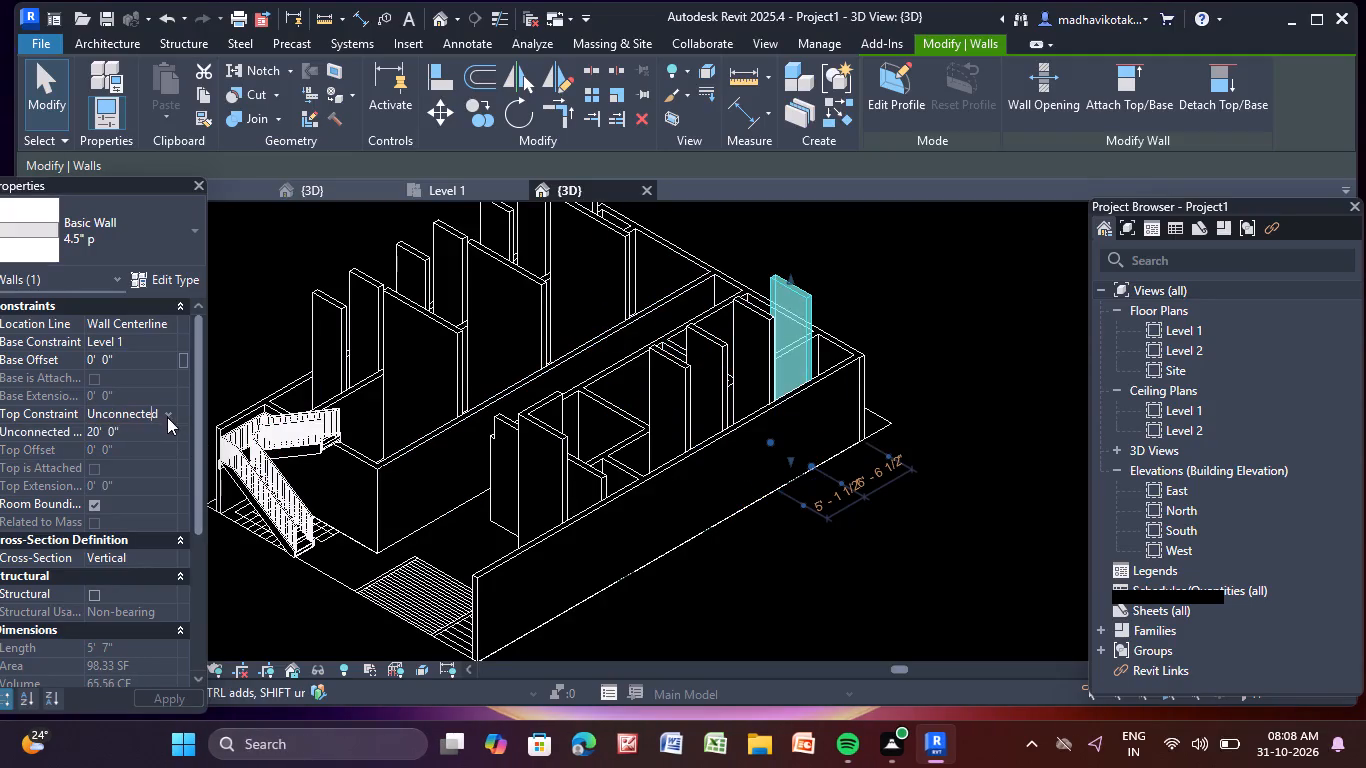
click(170, 459)
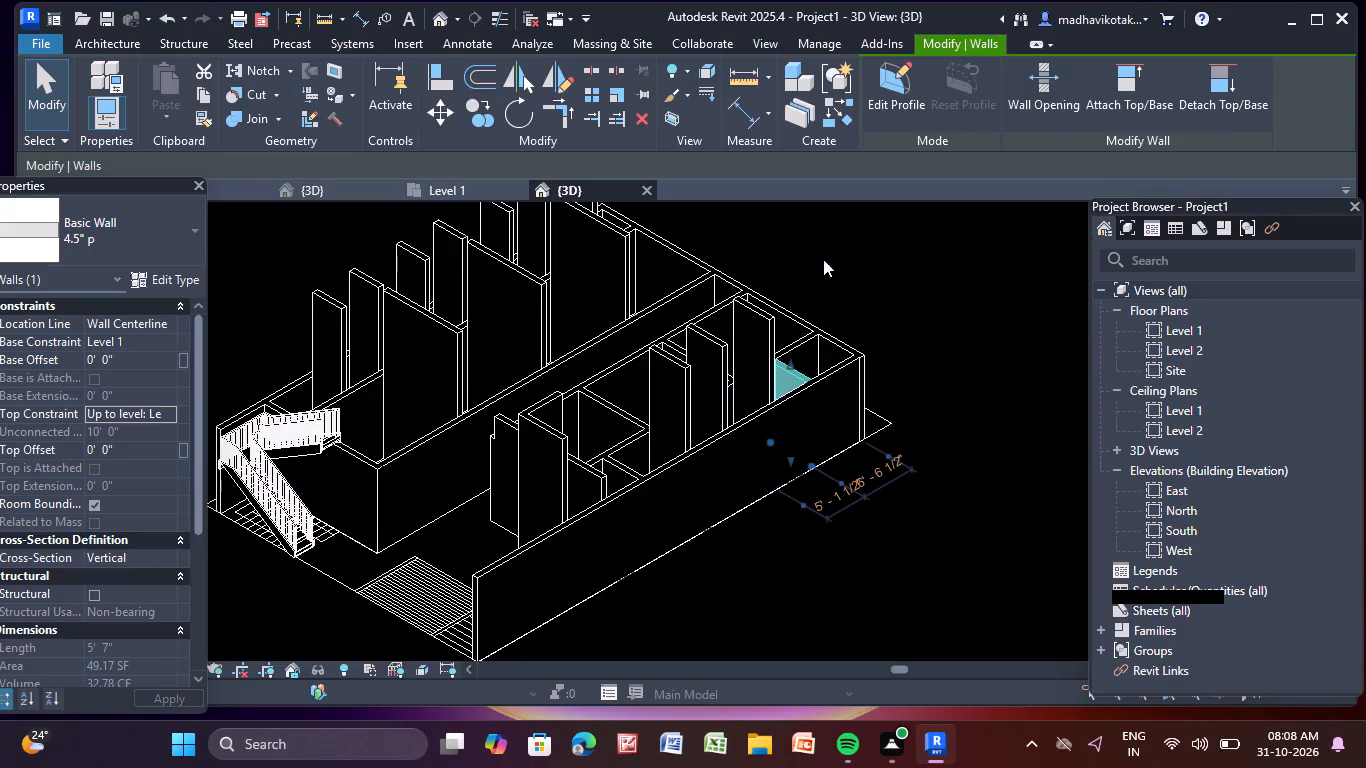
click(823, 259)
click(772, 338)
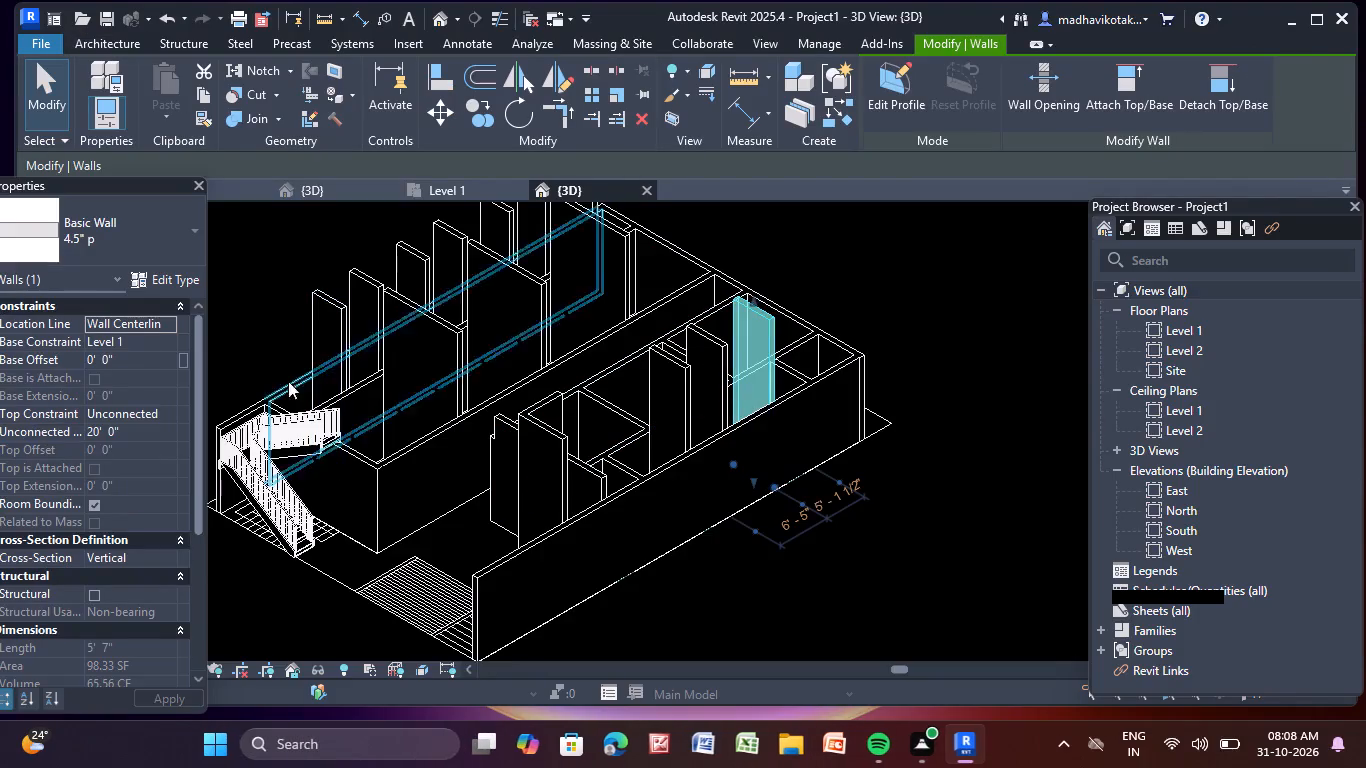
click(161, 416)
click(169, 460)
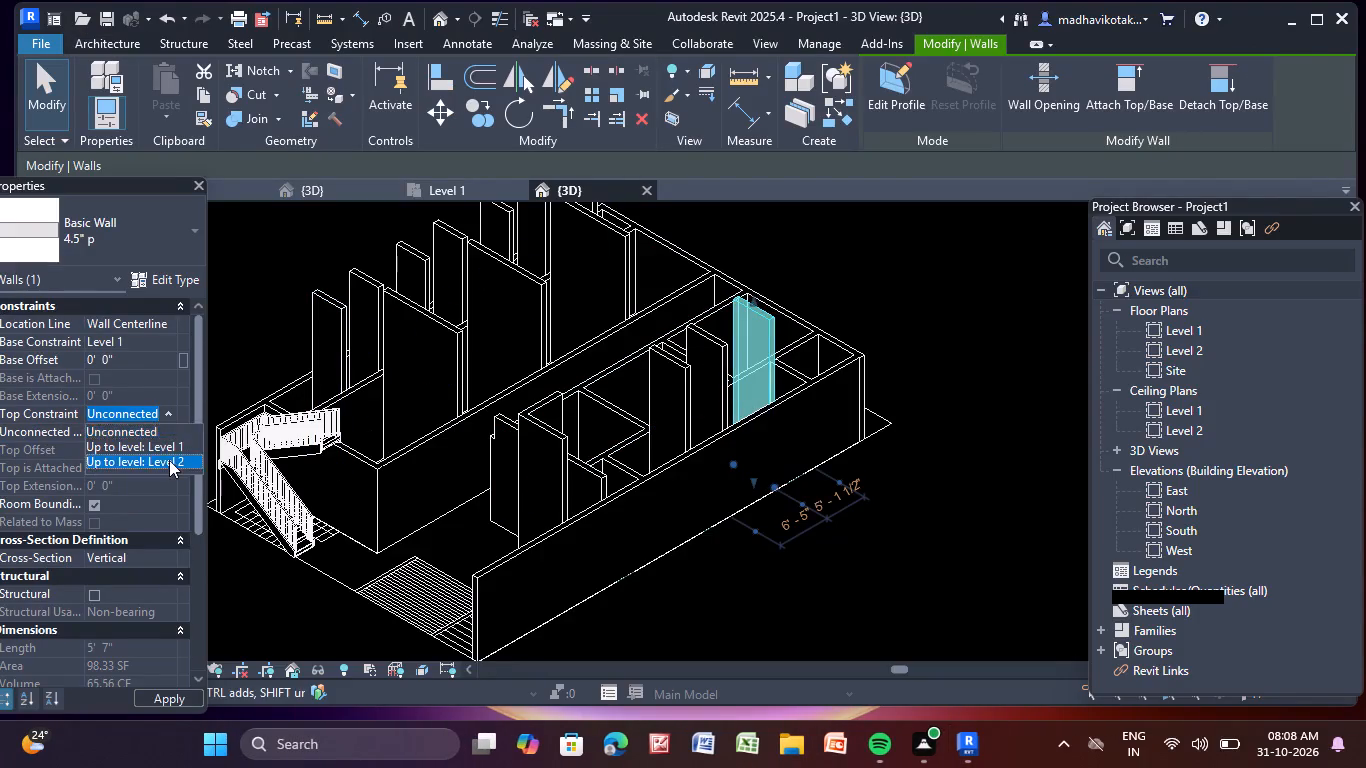
Constrain the tops of the two short 4.5" walls forming the small enclosure at the opposite block's open front to Level 2.
middle_drag(460, 423, 564, 438)
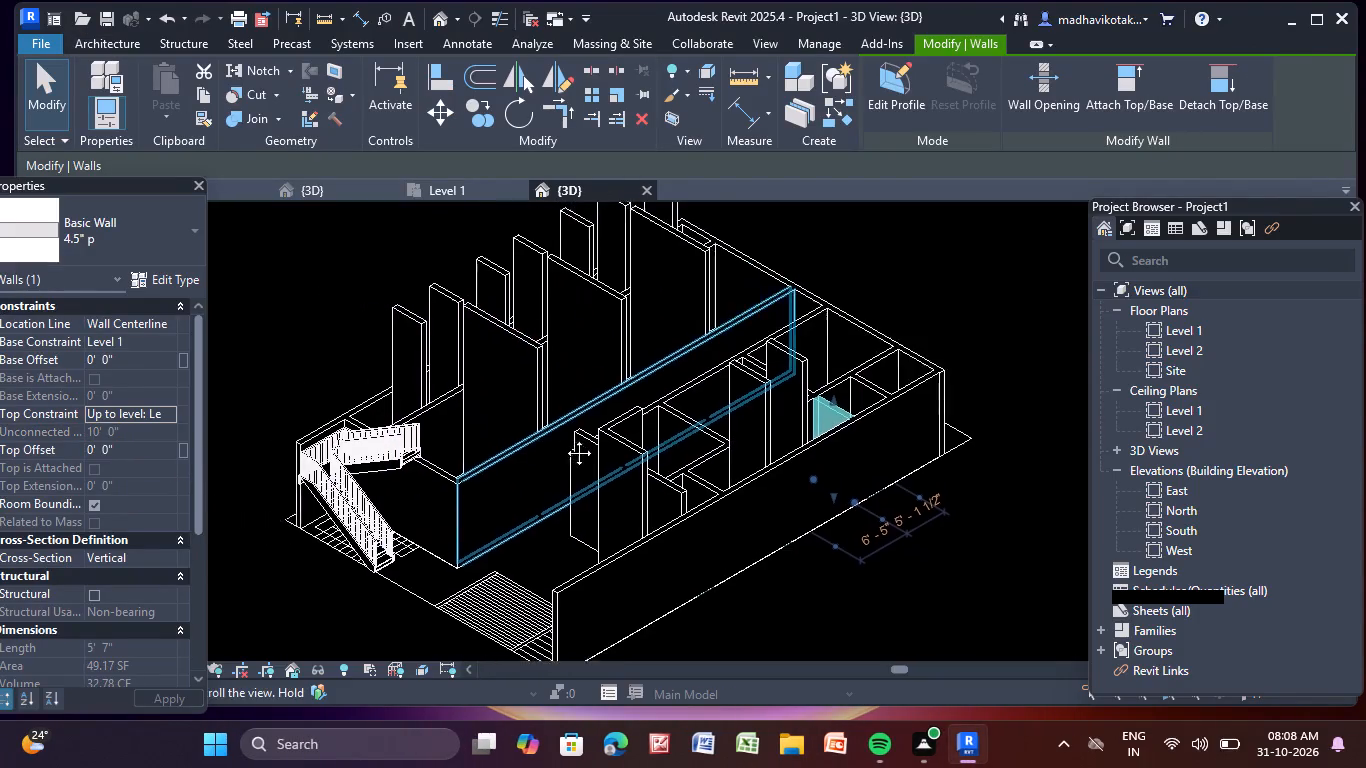
middle_drag(564, 438, 635, 424)
scroll(767, 441, up, 4)
click(700, 463)
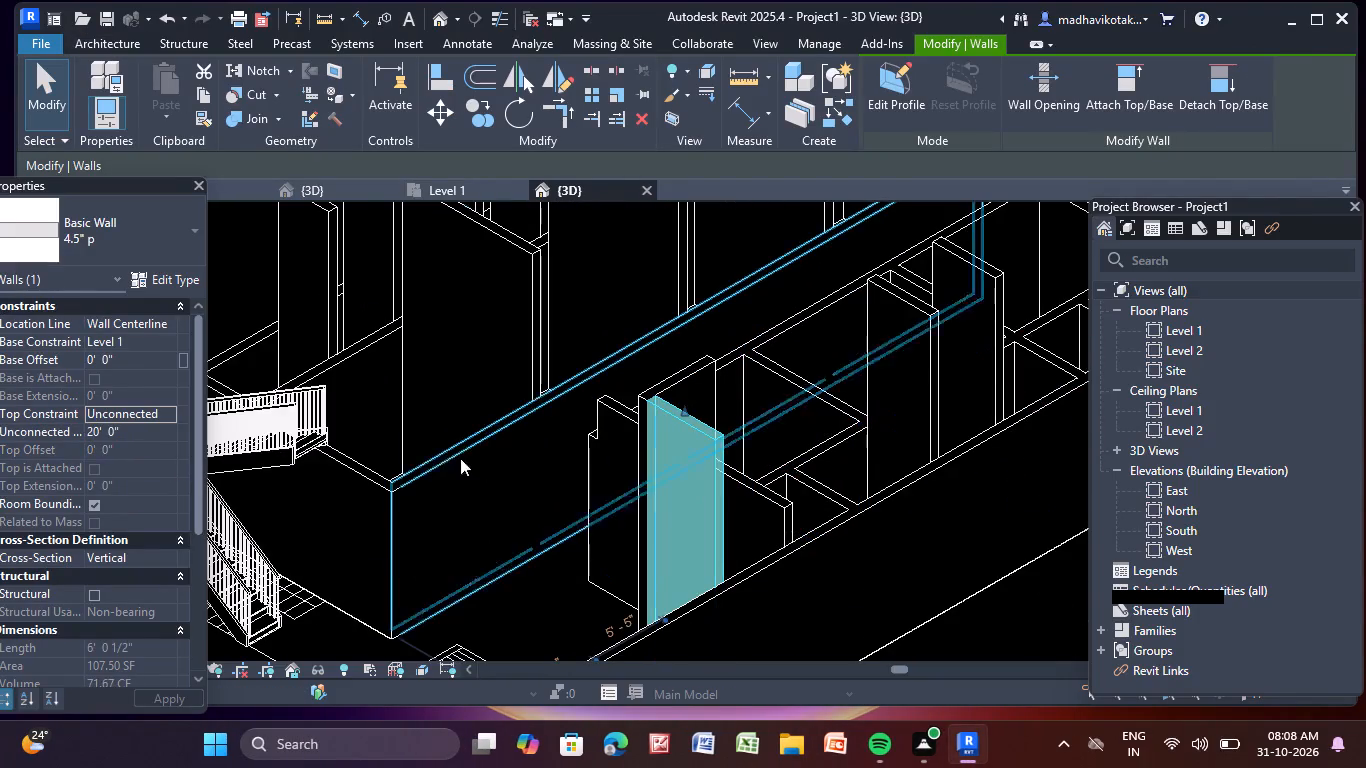
click(172, 413)
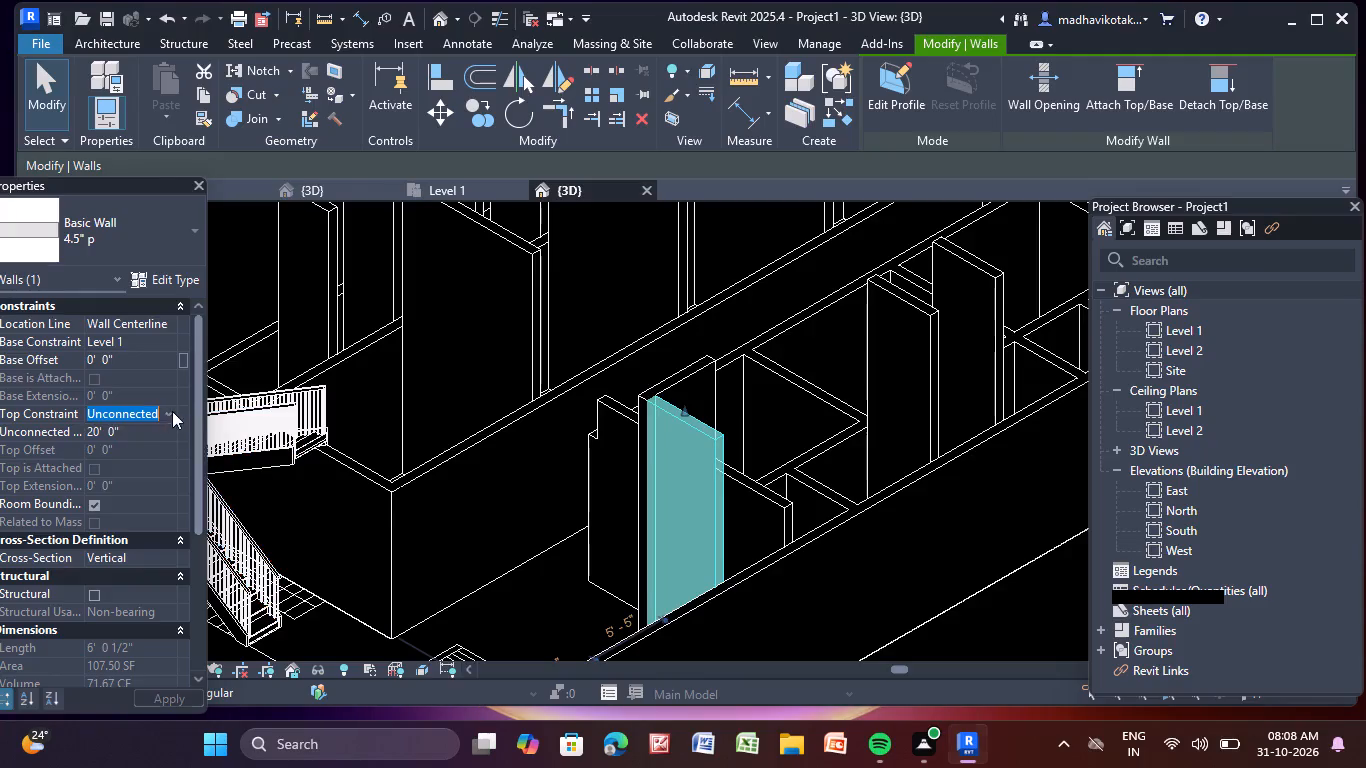
click(161, 464)
middle_drag(513, 369, 491, 375)
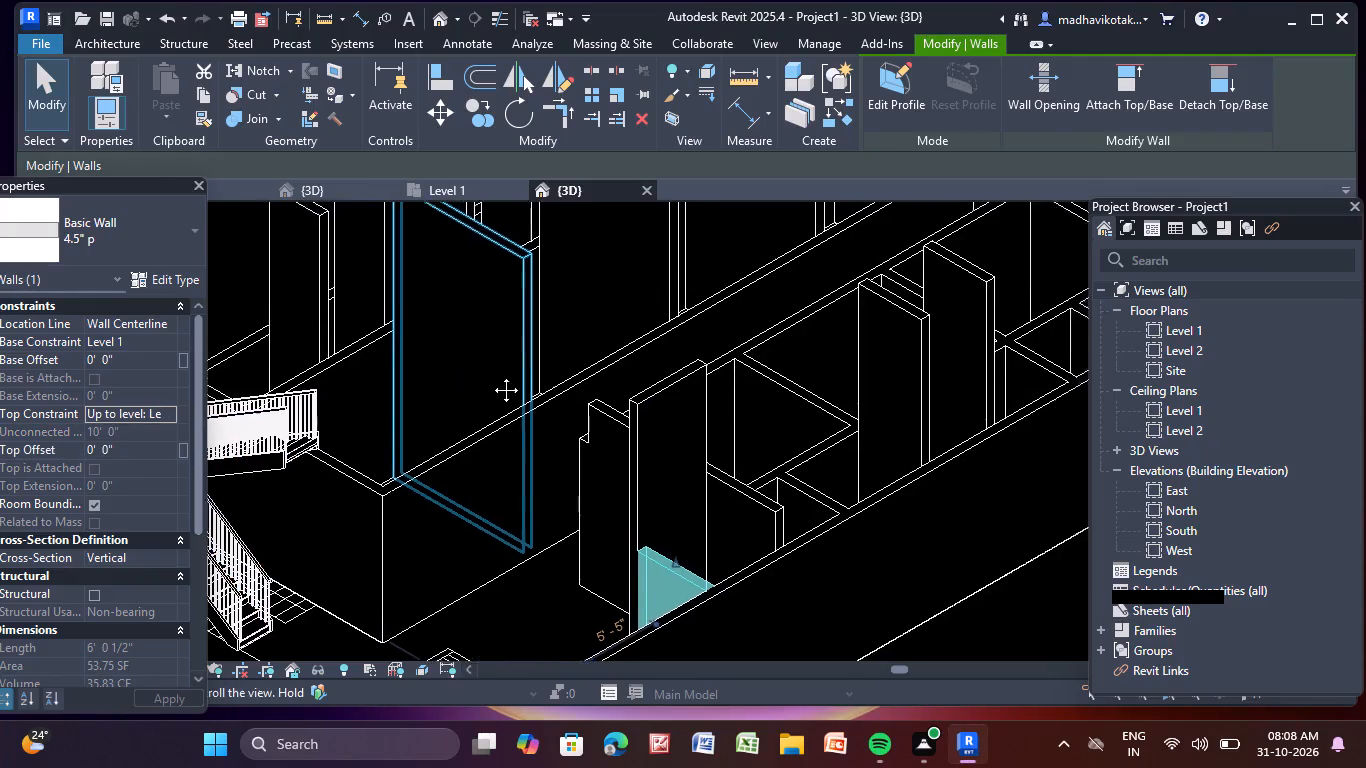
middle_drag(491, 375, 354, 325)
click(540, 381)
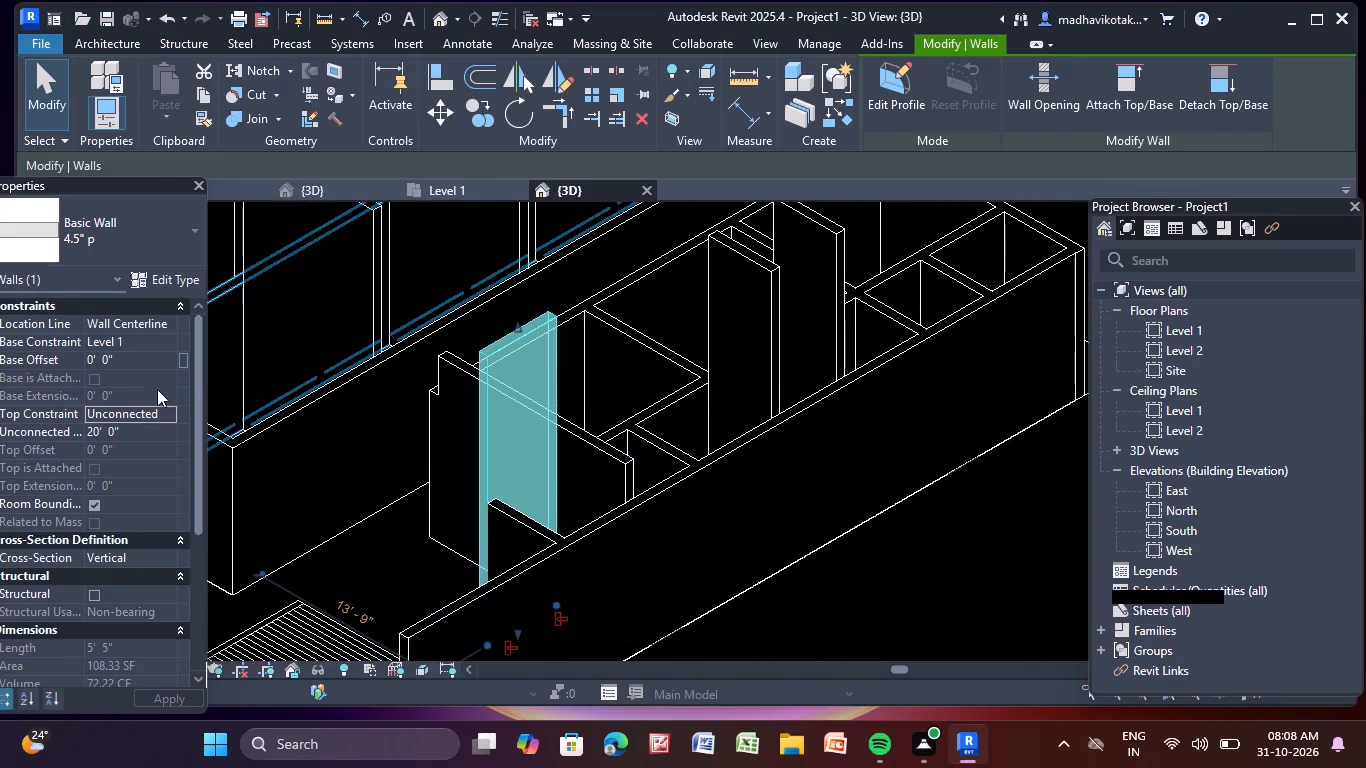
click(160, 409)
click(170, 420)
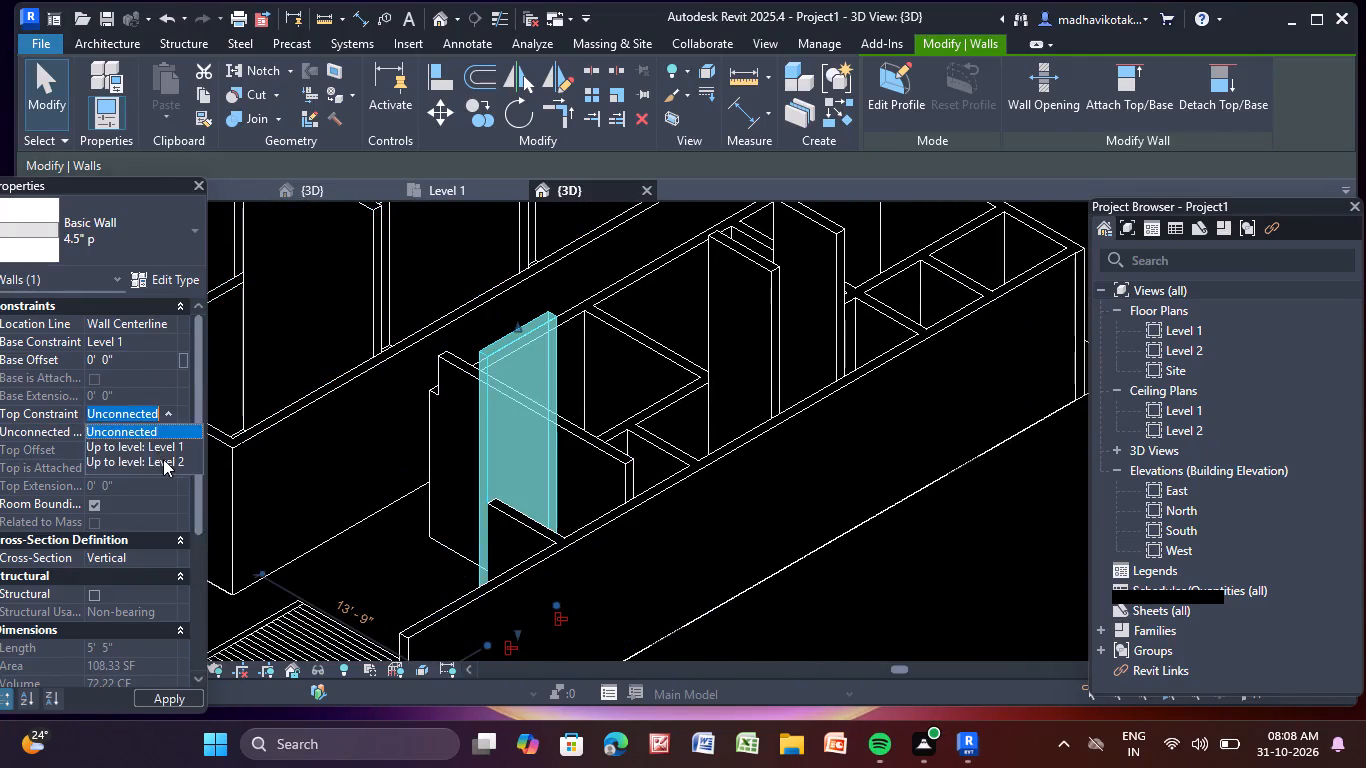
click(163, 459)
click(469, 394)
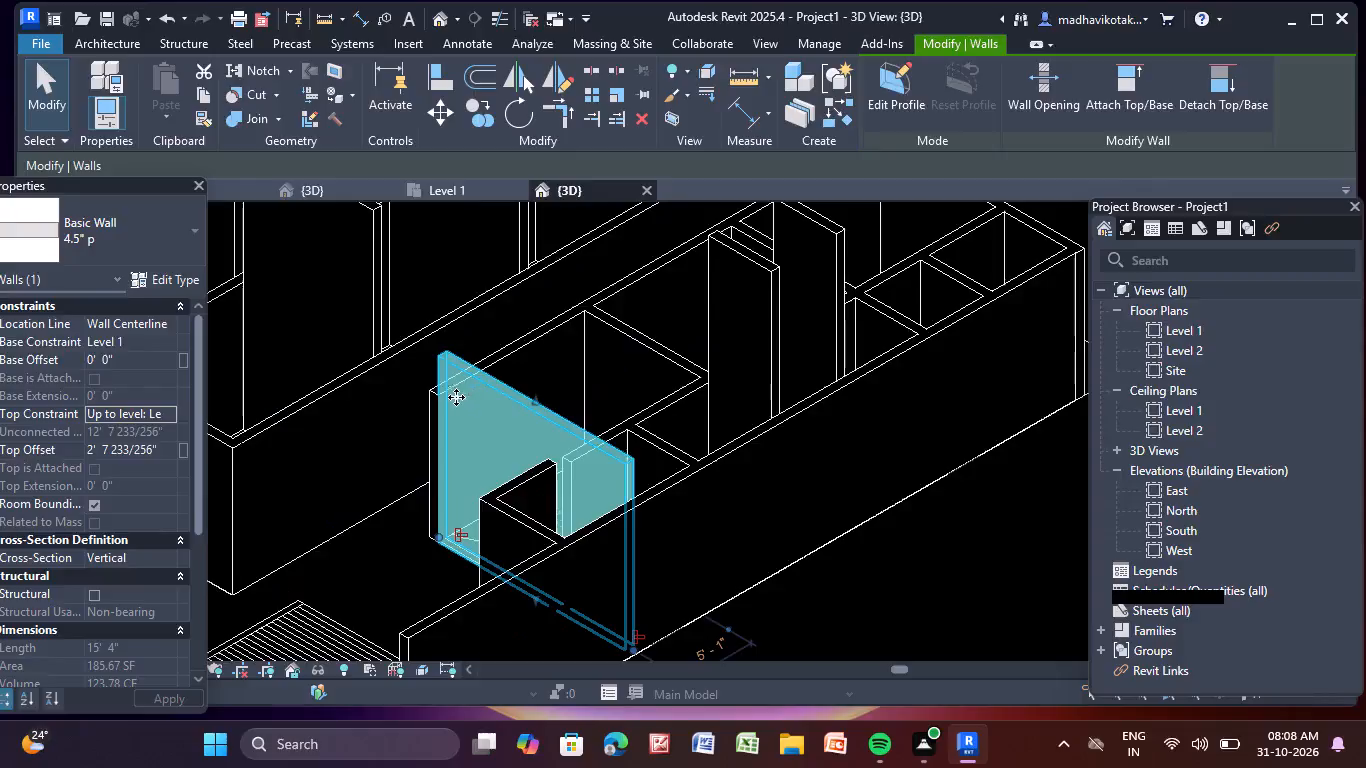
key(Escape)
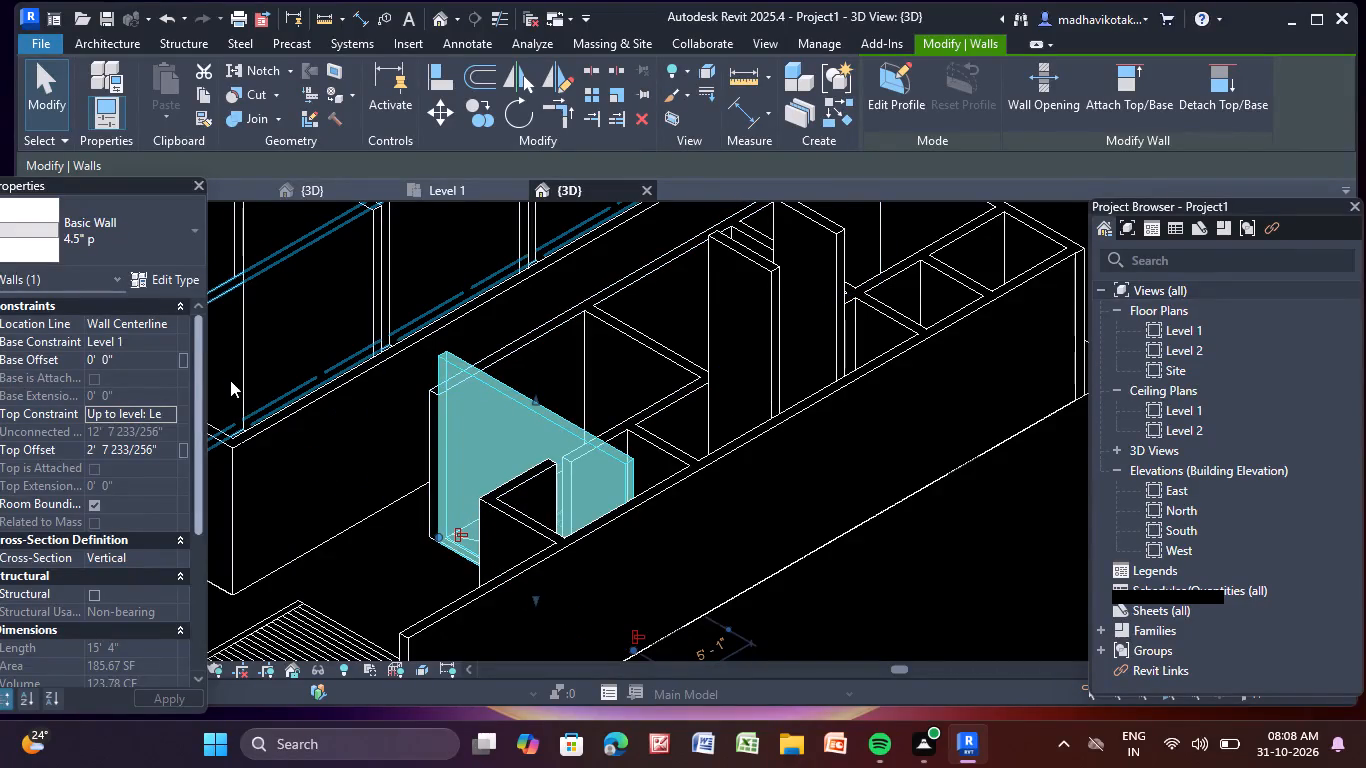
Set the top constraint of the two remaining full-height 4.5" toilet partitions mid-row in the opposite block to Level 2.
scroll(317, 417, down, 2)
middle_drag(318, 420, 133, 497)
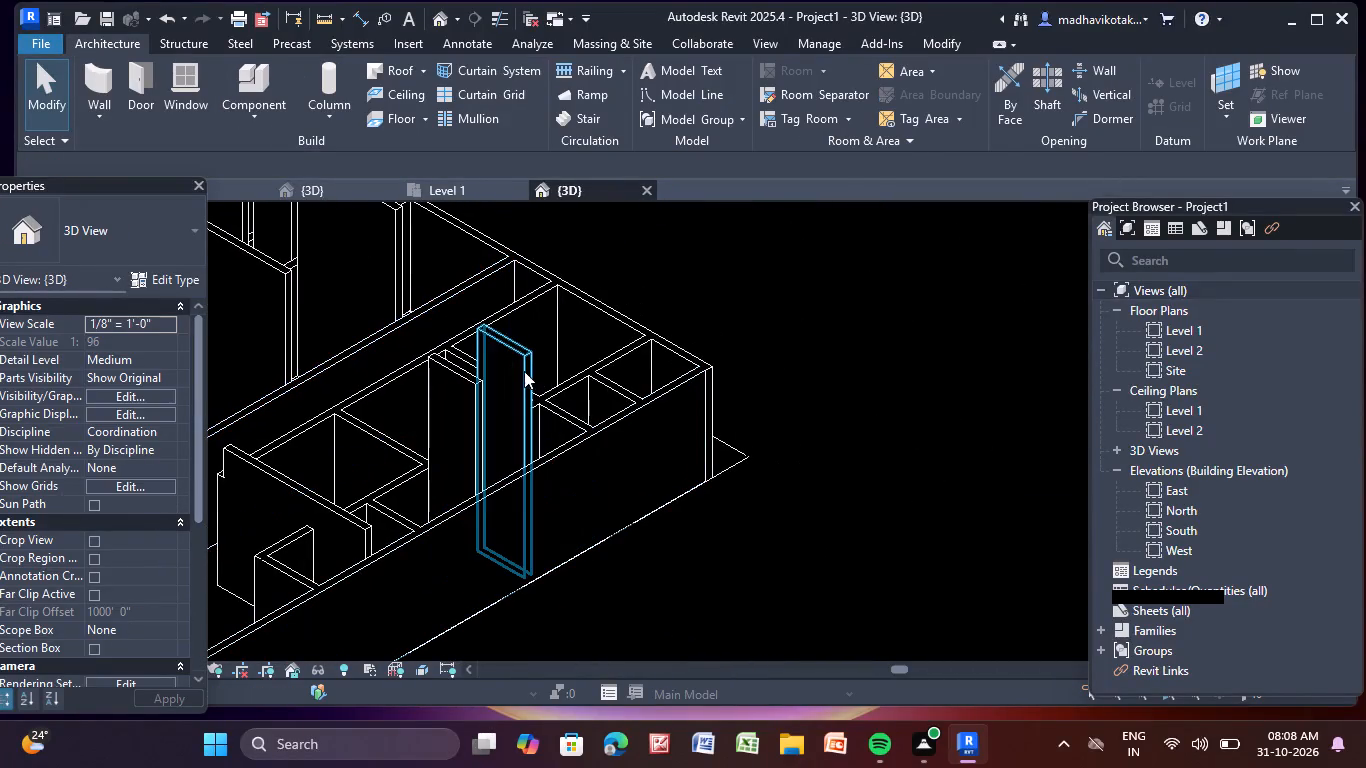
click(524, 371)
click(173, 416)
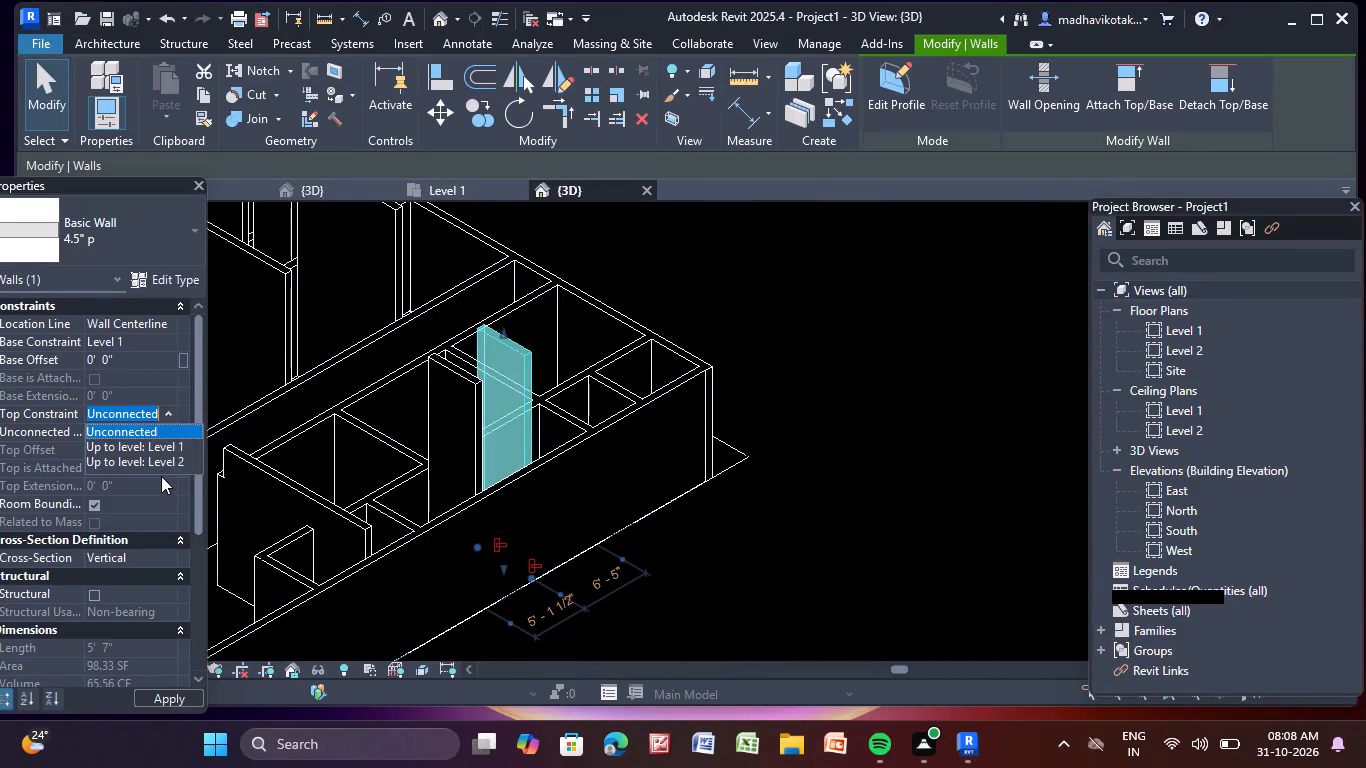
click(175, 462)
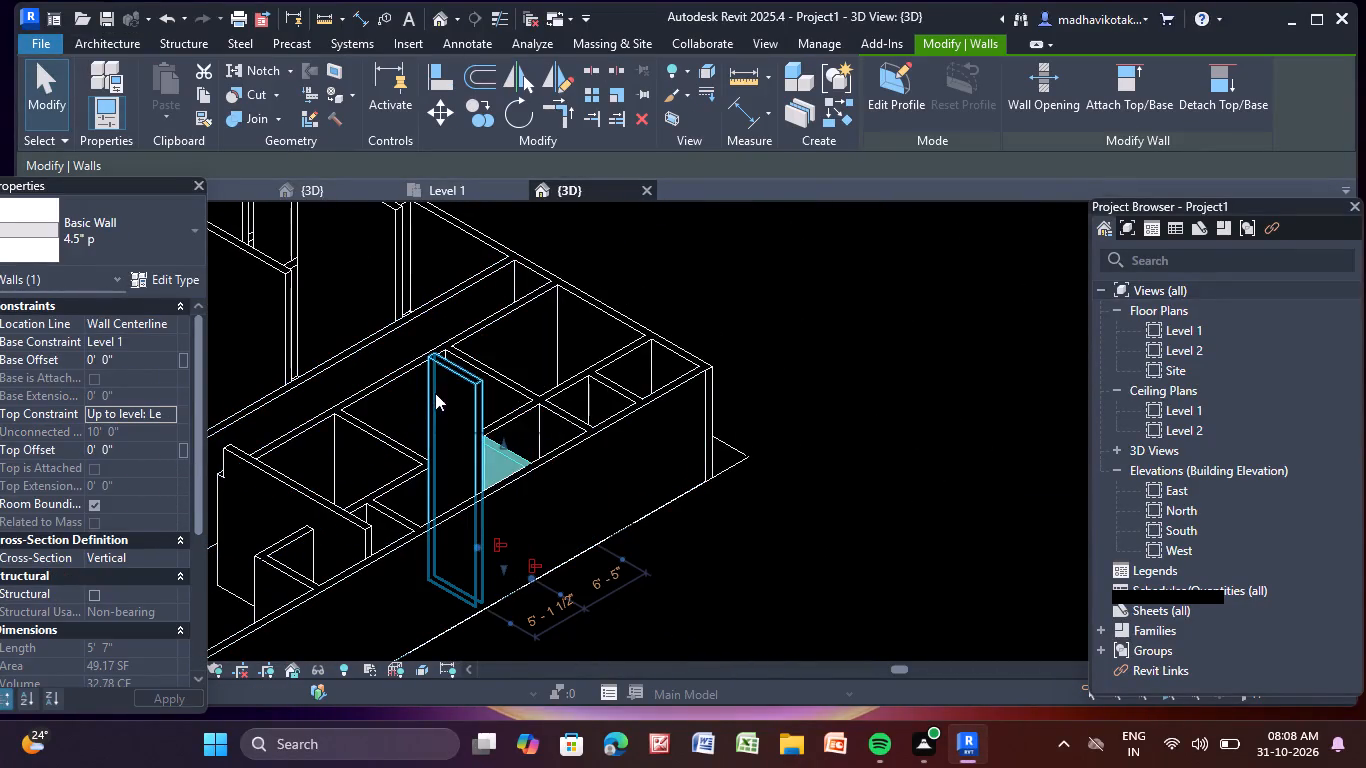
click(435, 393)
click(176, 412)
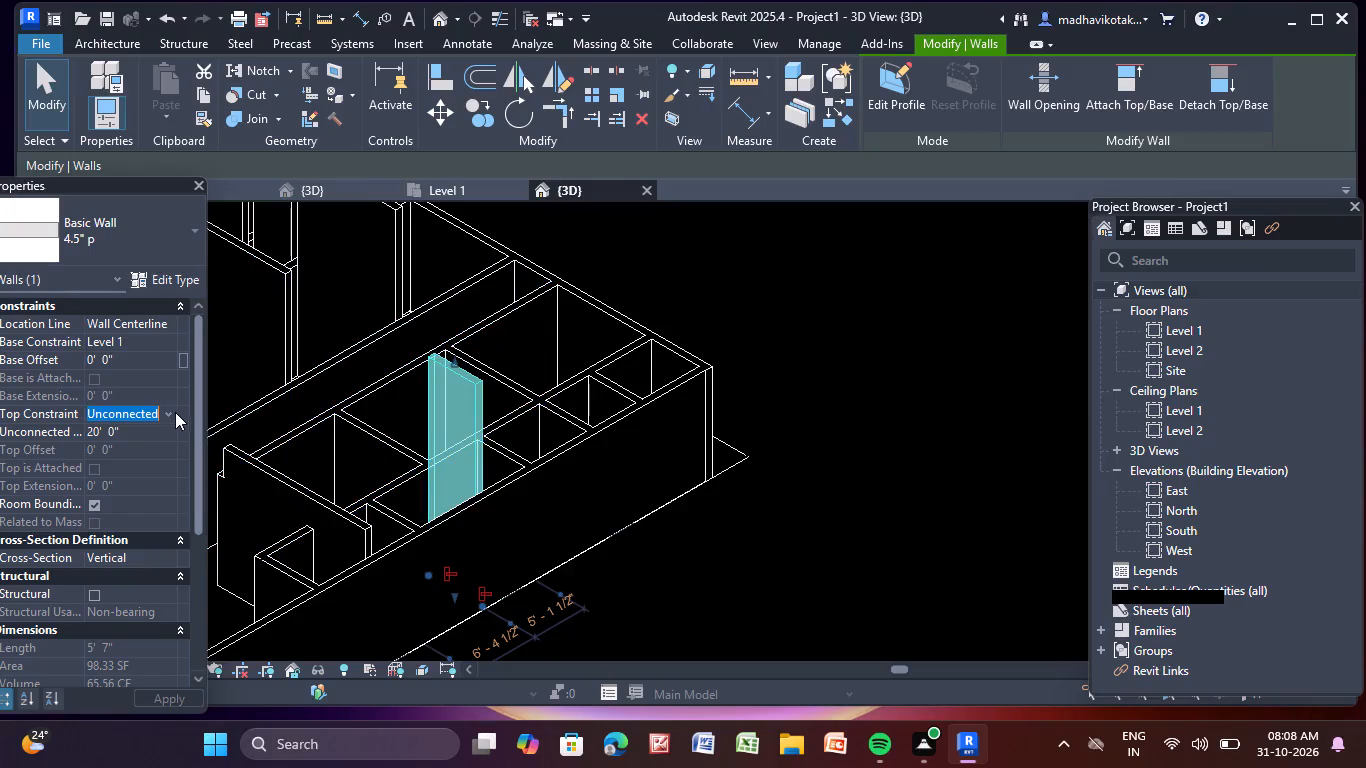
click(172, 413)
click(174, 463)
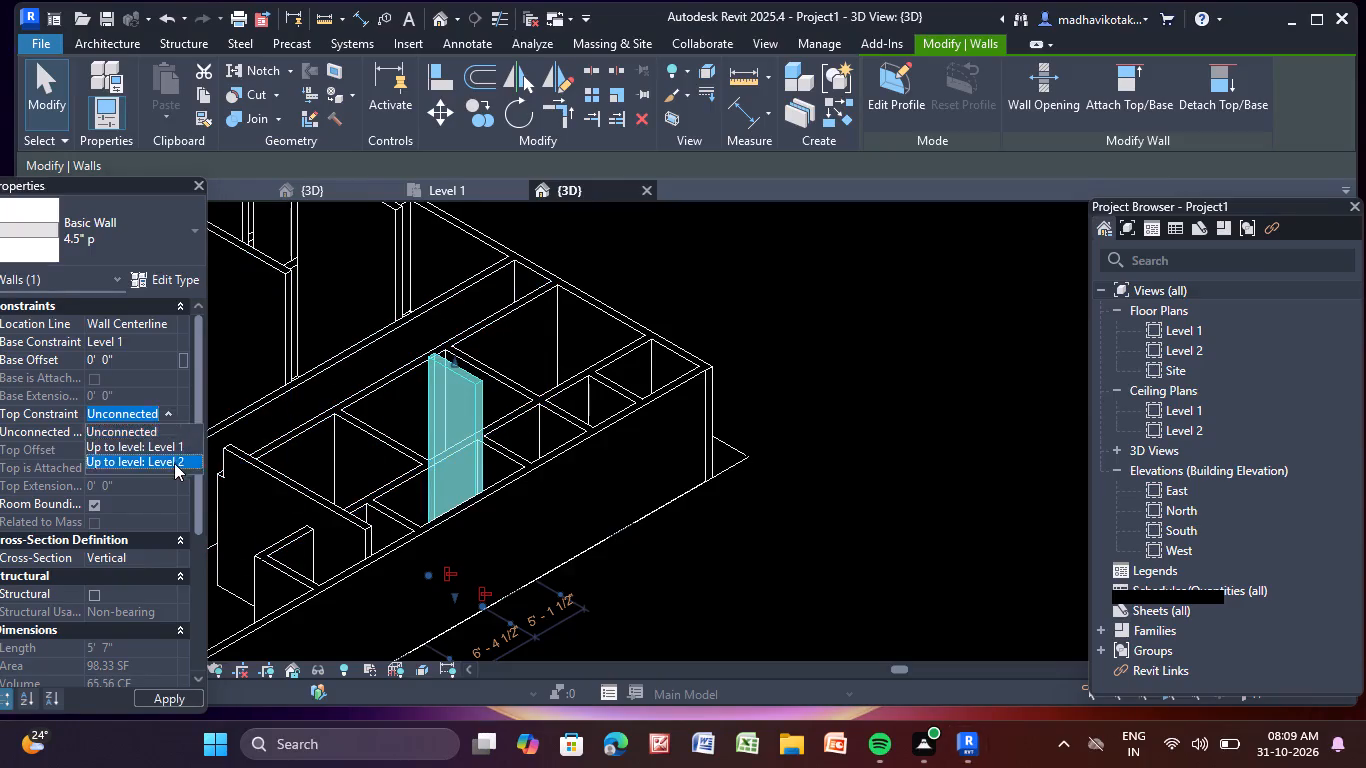
click(628, 255)
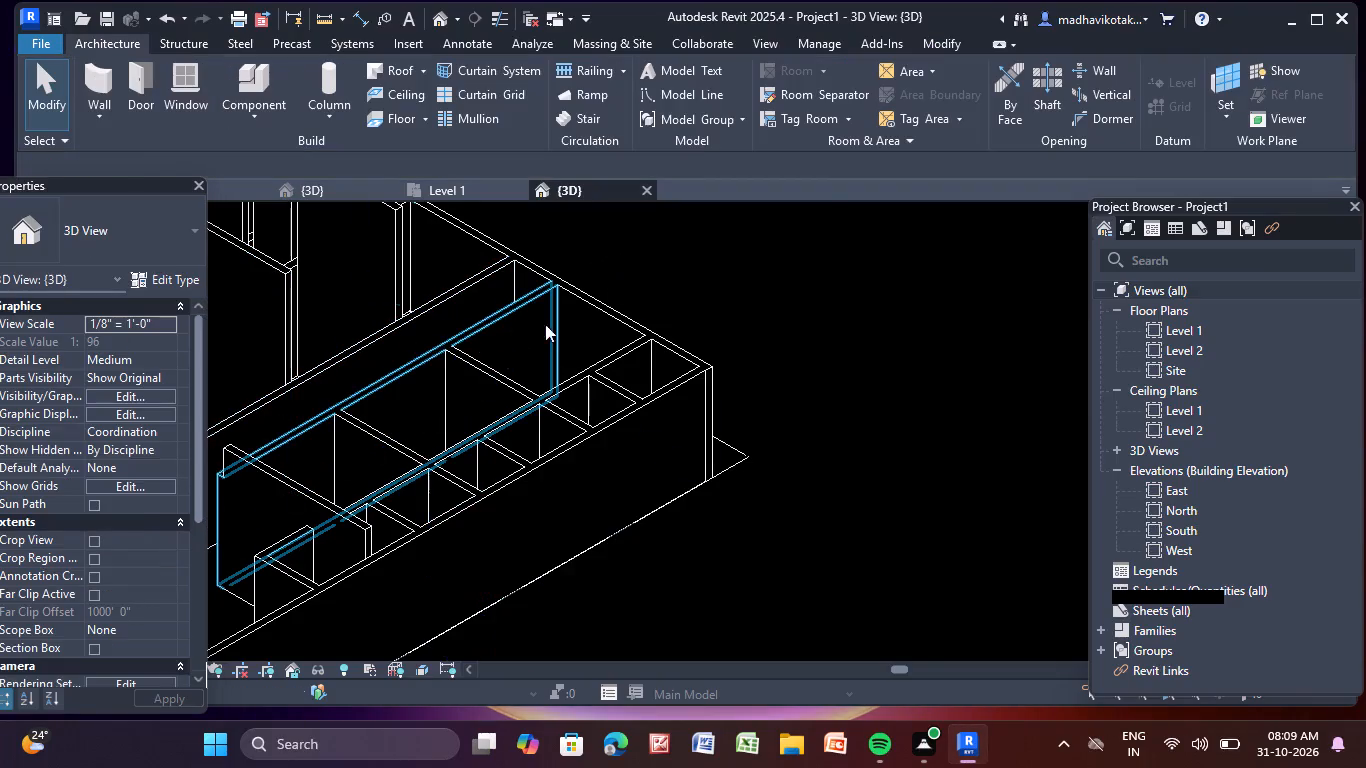
click(500, 351)
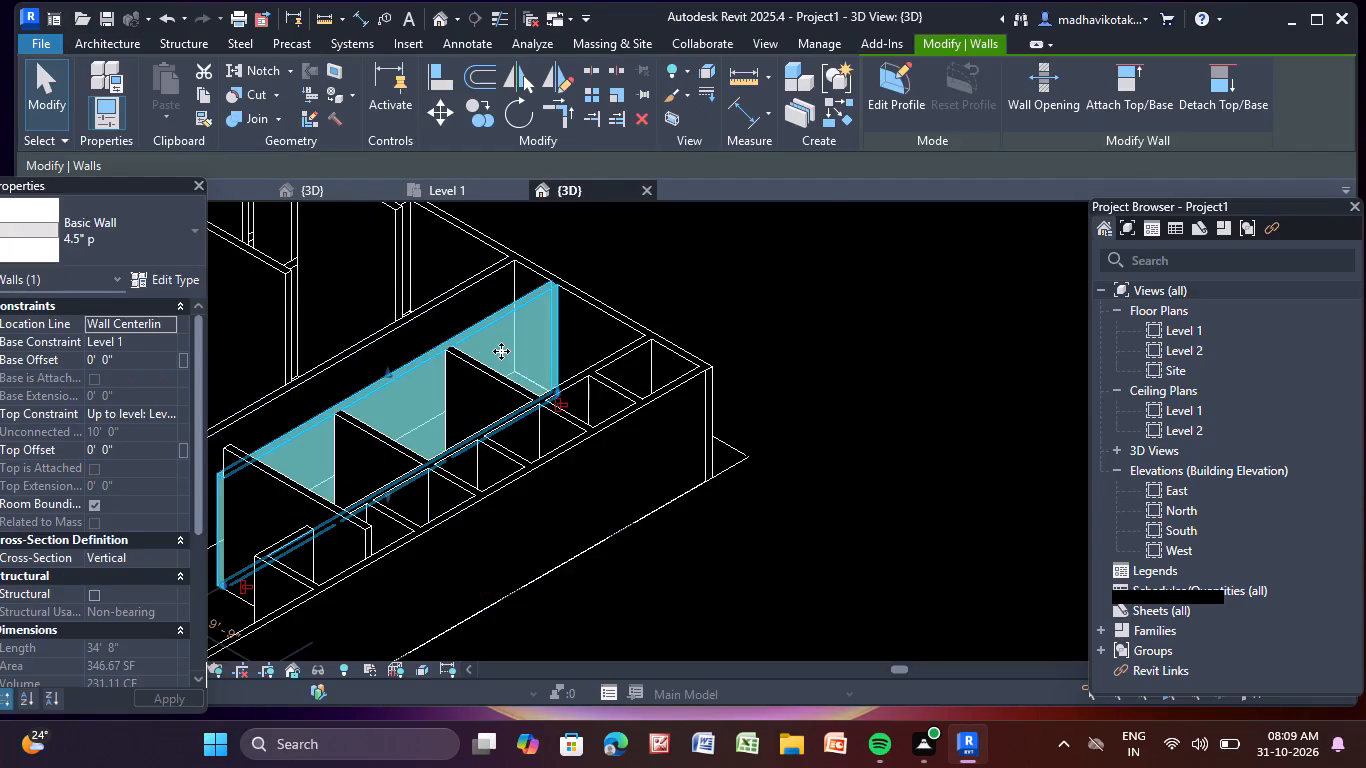
key(Escape)
click(483, 403)
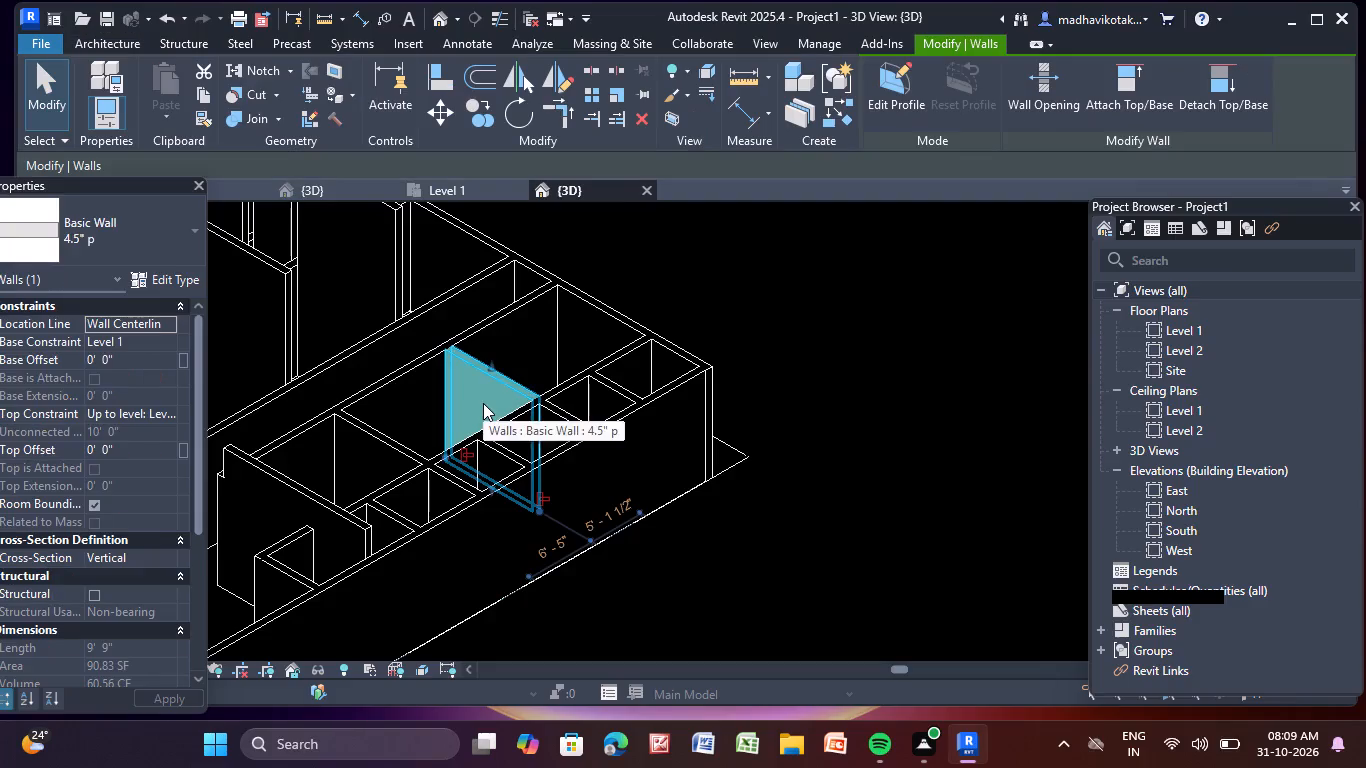
key(Escape)
Set the top constraint of the stair-side block's two 4.5" bedroom cross partitions nearest the stair to Level 2.
scroll(486, 394, down, 2)
scroll(360, 421, down, 1)
middle_drag(360, 421, 360, 420)
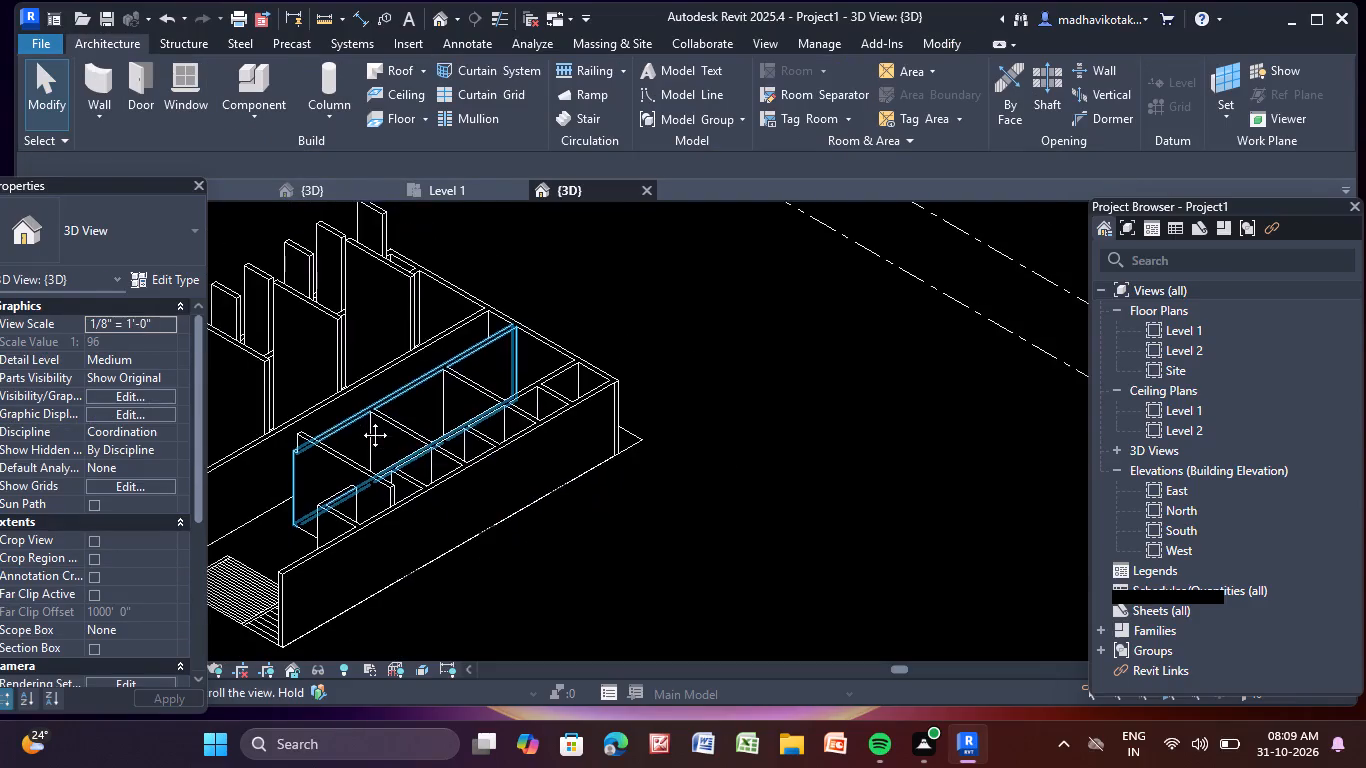
middle_drag(360, 420, 571, 500)
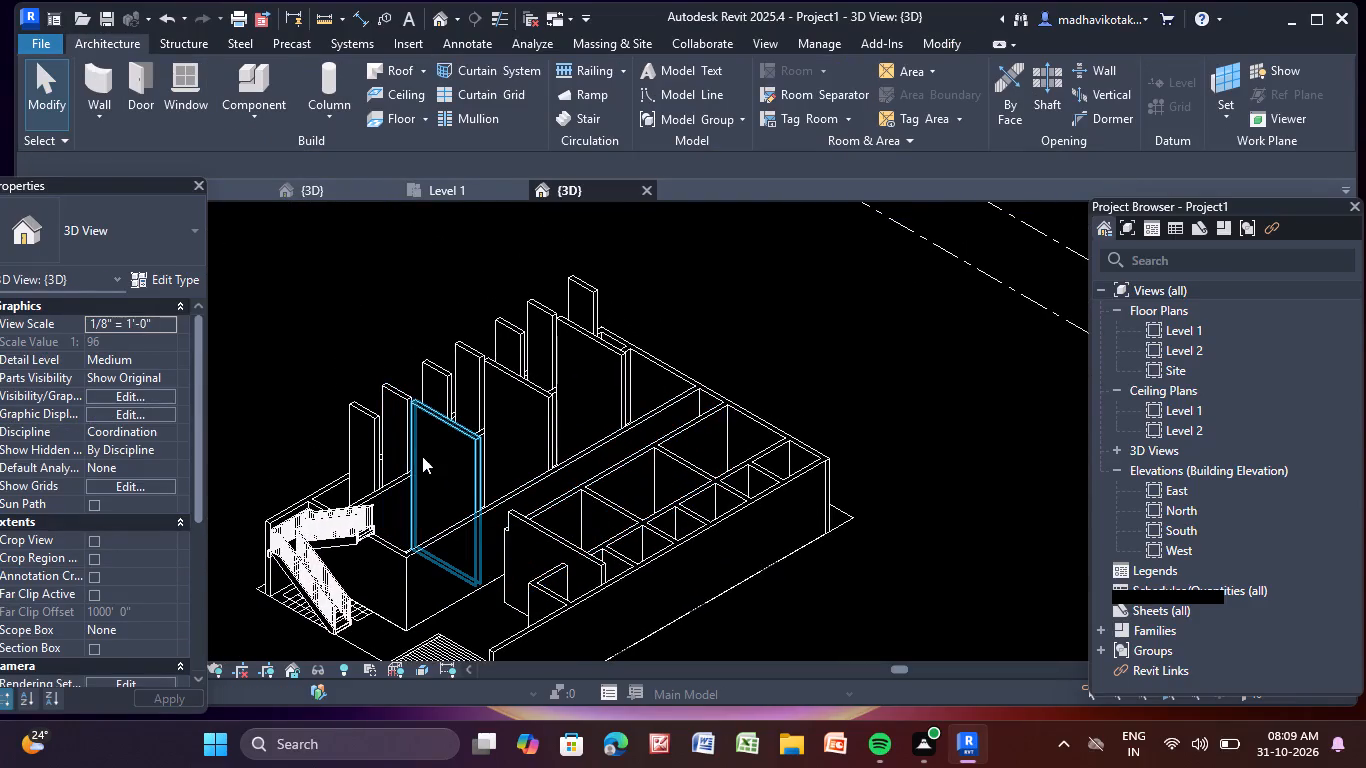
click(431, 453)
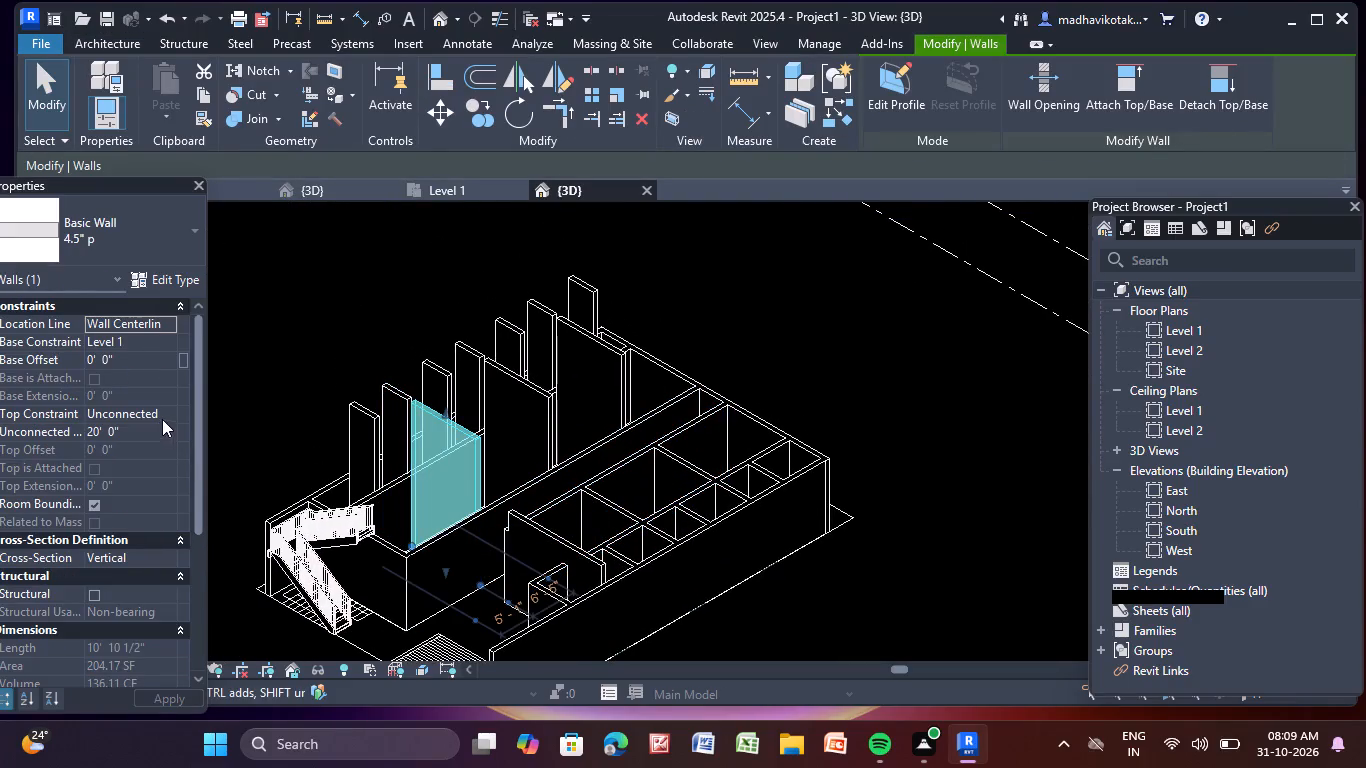
click(164, 418)
click(184, 457)
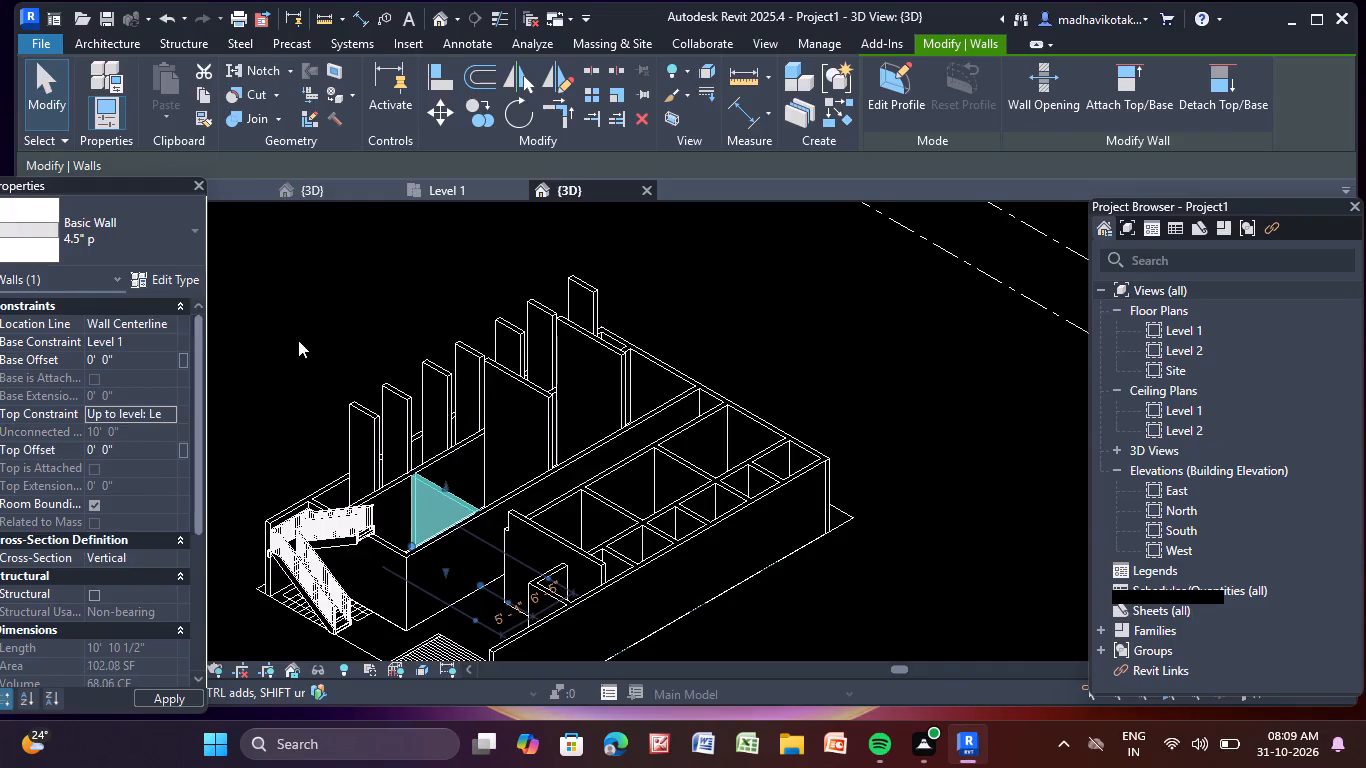
click(298, 340)
click(510, 405)
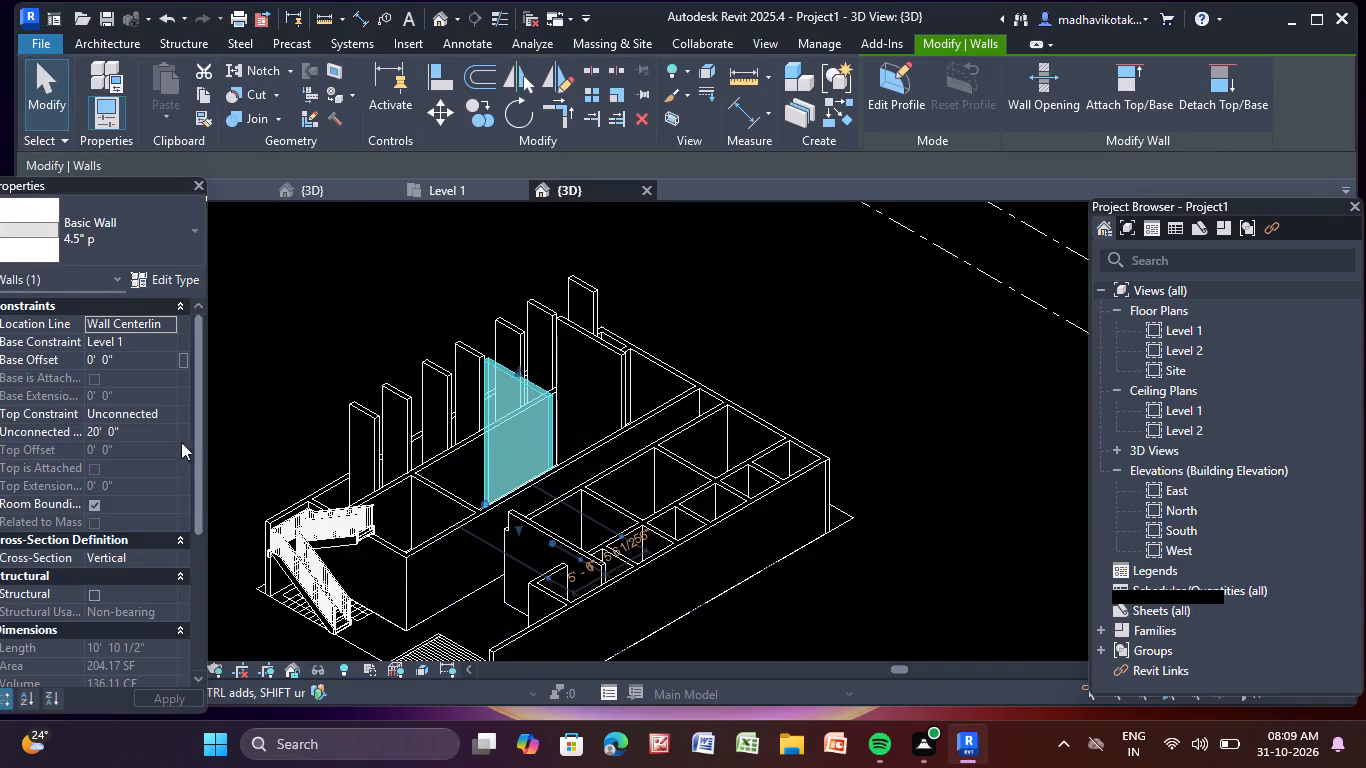
click(164, 416)
click(168, 463)
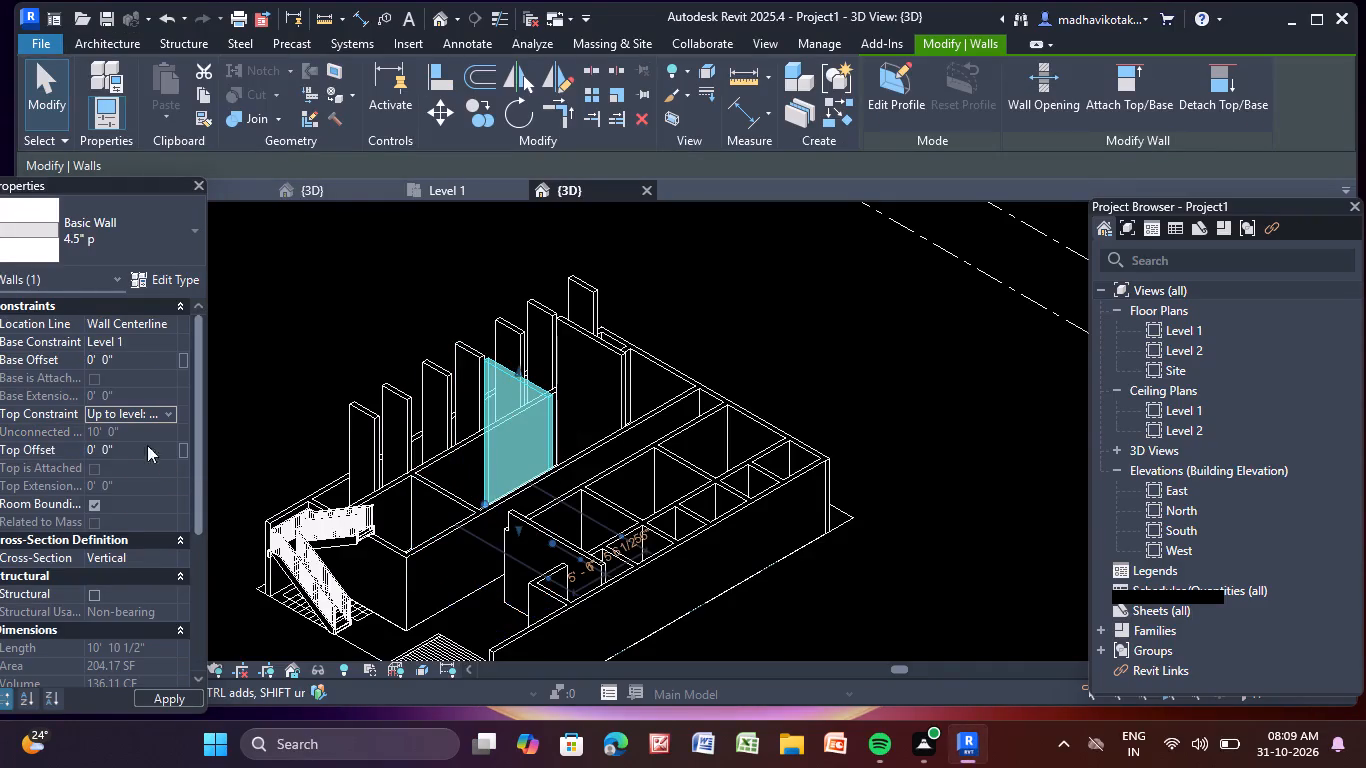
click(283, 286)
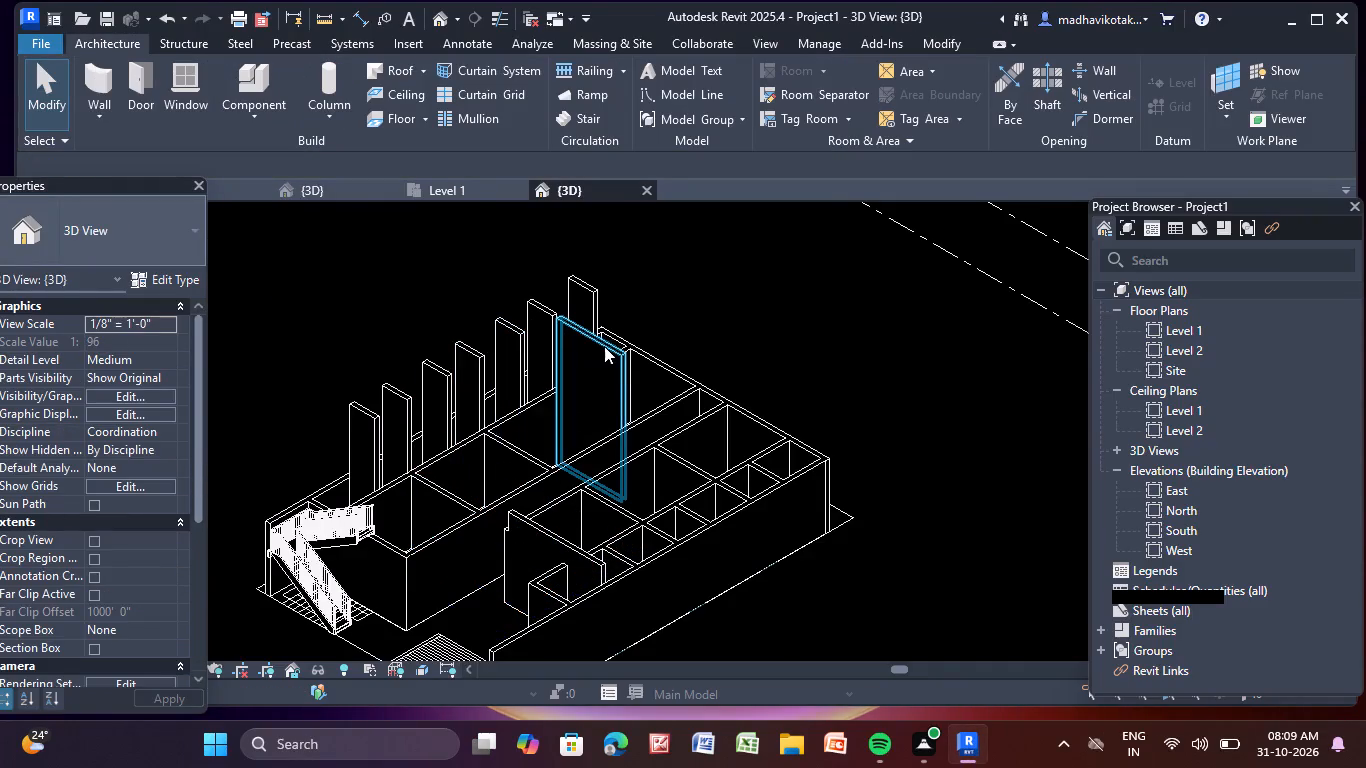
Set the top constraint of the stair-side block's 4.5" bedroom cross partition farthest from the stair to Level 2.
click(605, 346)
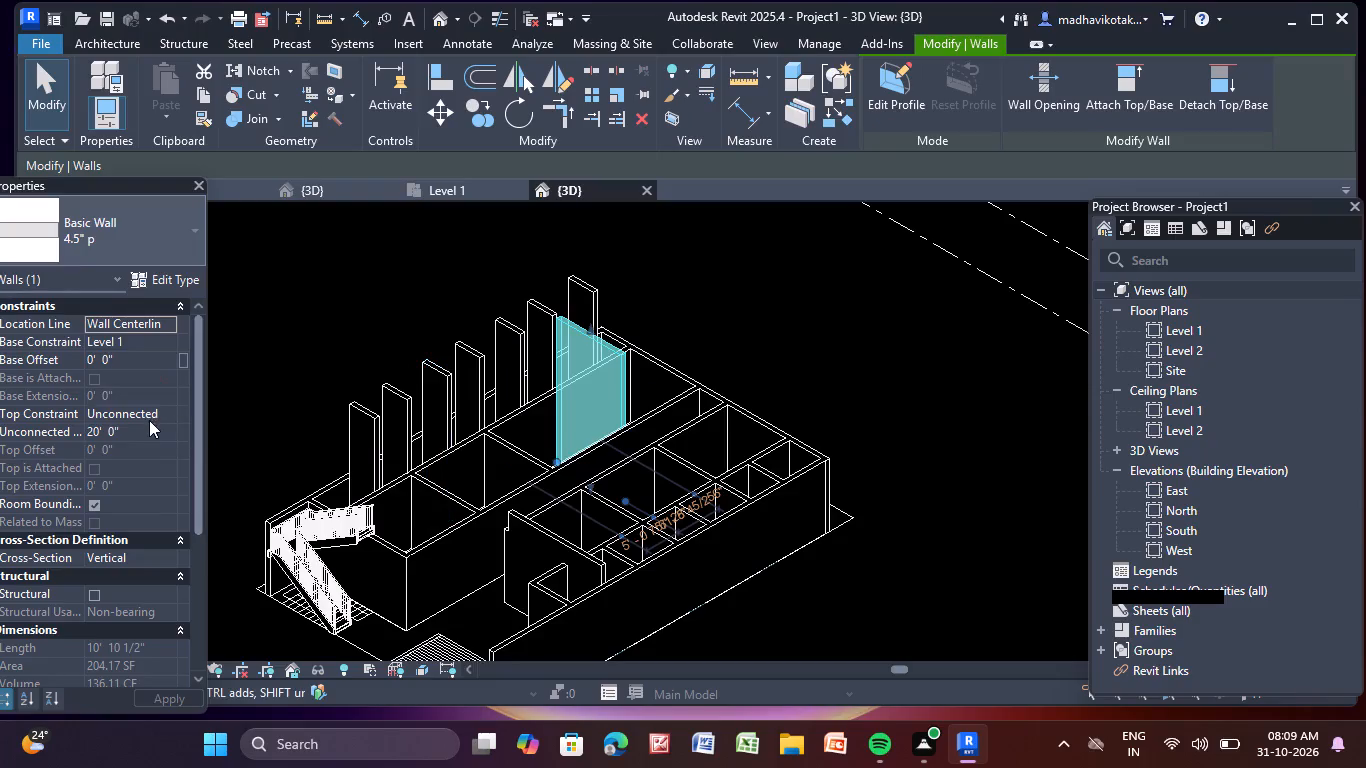
click(167, 416)
click(174, 457)
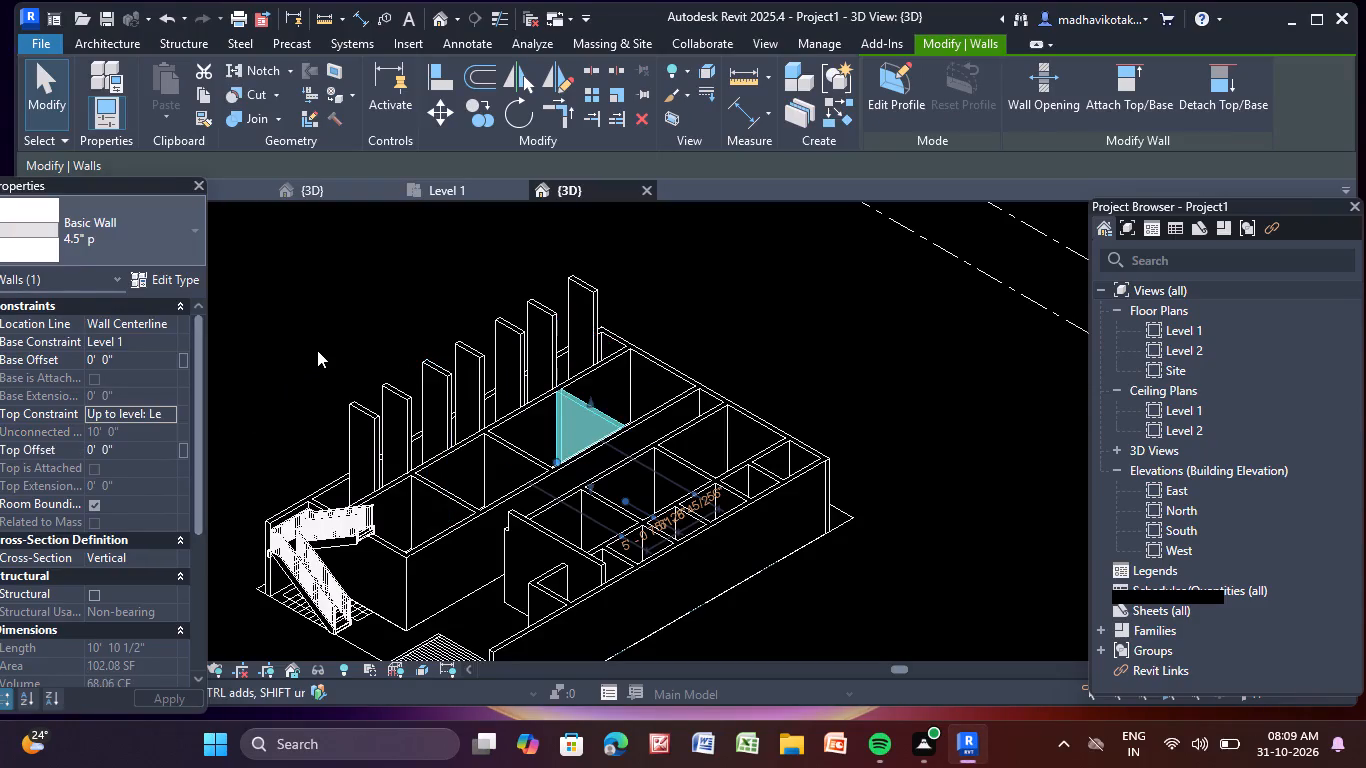
click(318, 349)
Constrain the tops of the stair-side block's two short 4.5" toilet partitions nearest the stair to Level 2.
click(364, 447)
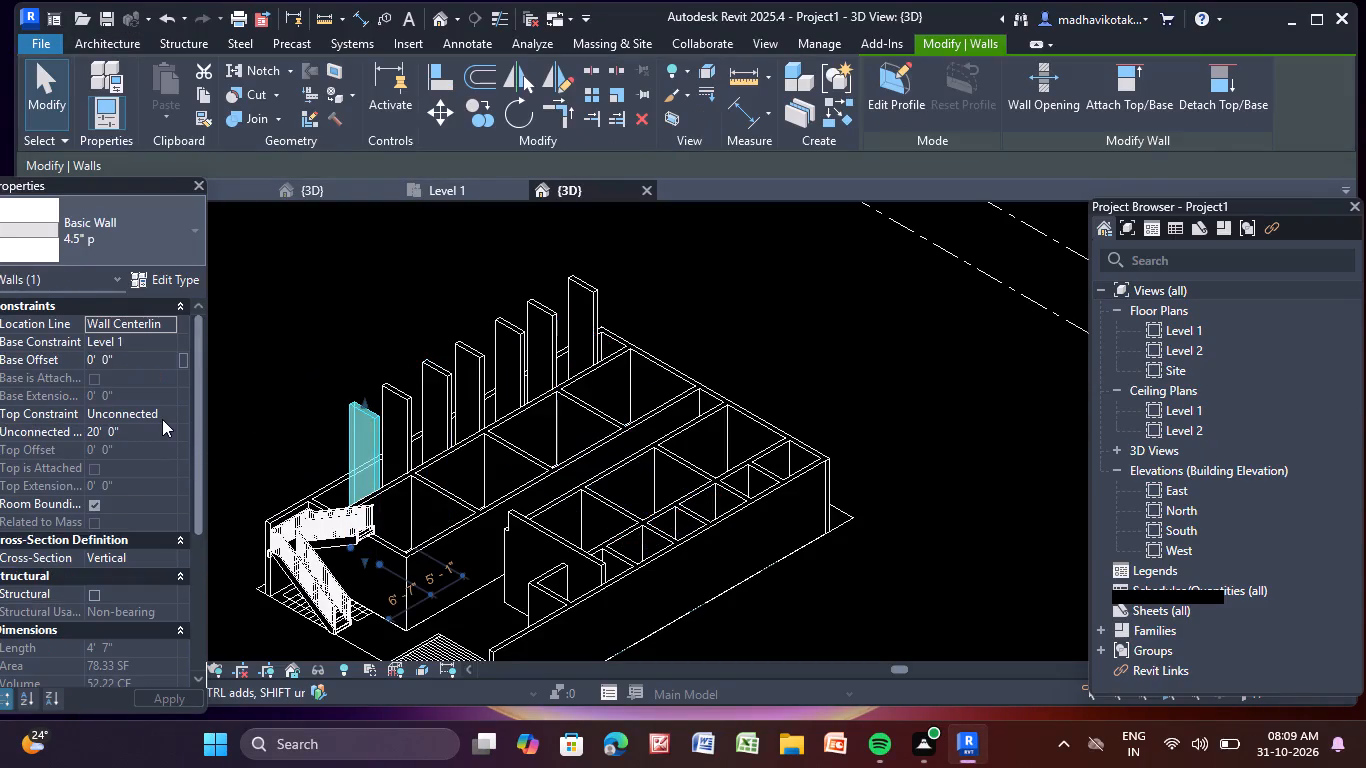
click(168, 416)
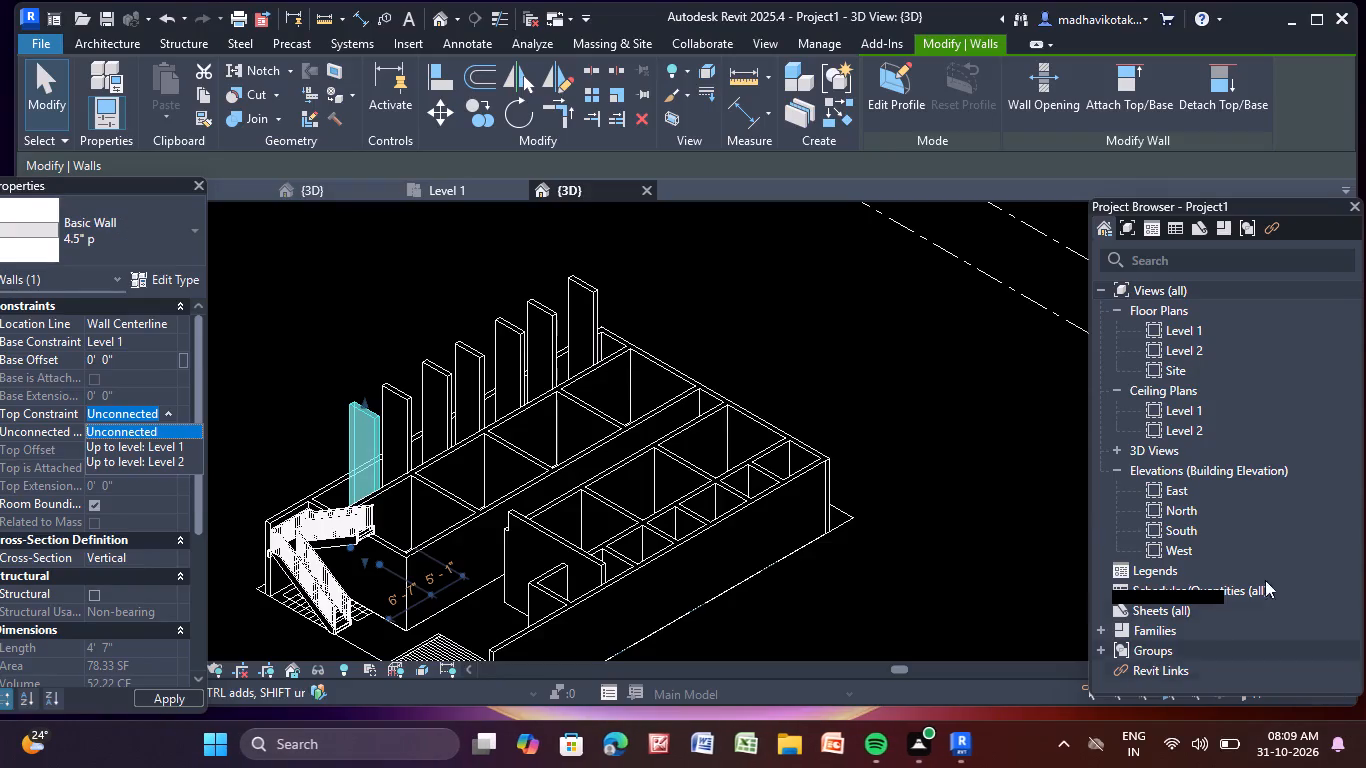
click(170, 459)
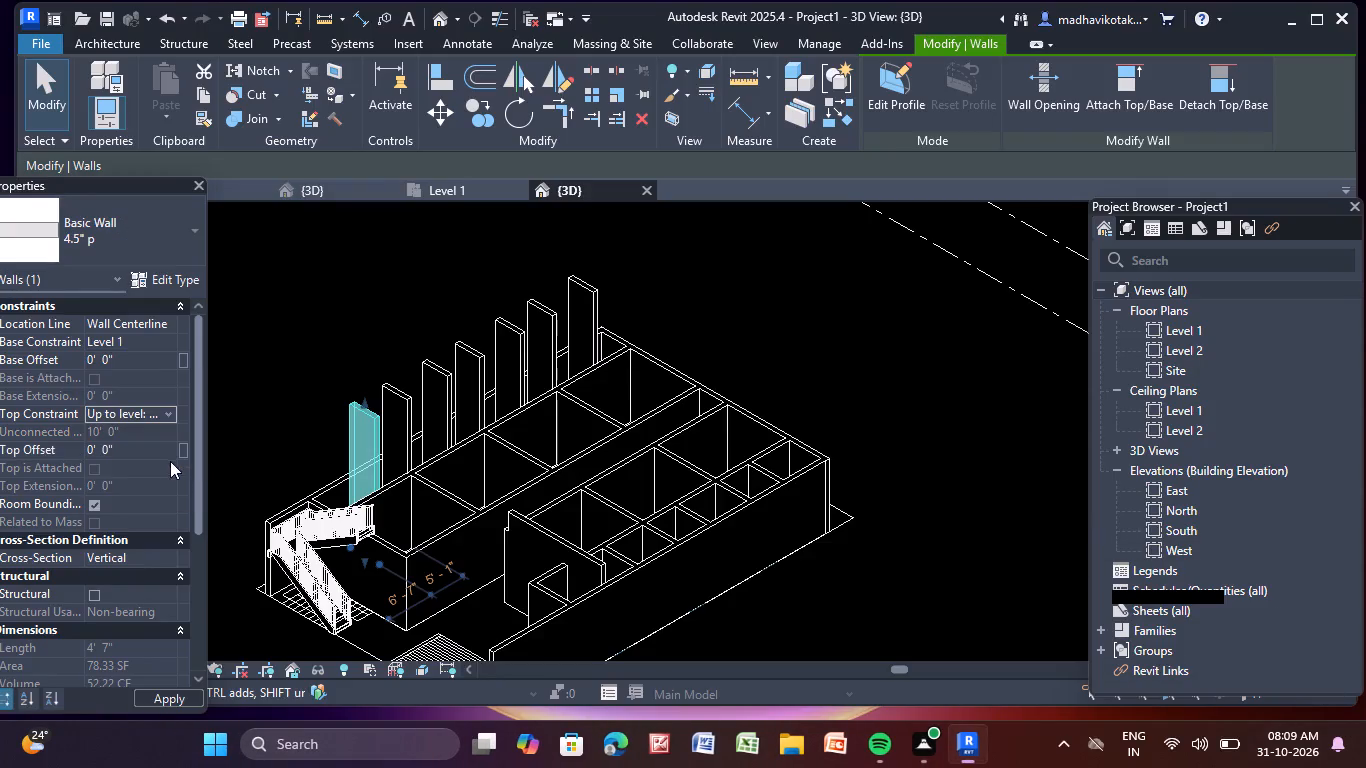
click(316, 340)
click(384, 397)
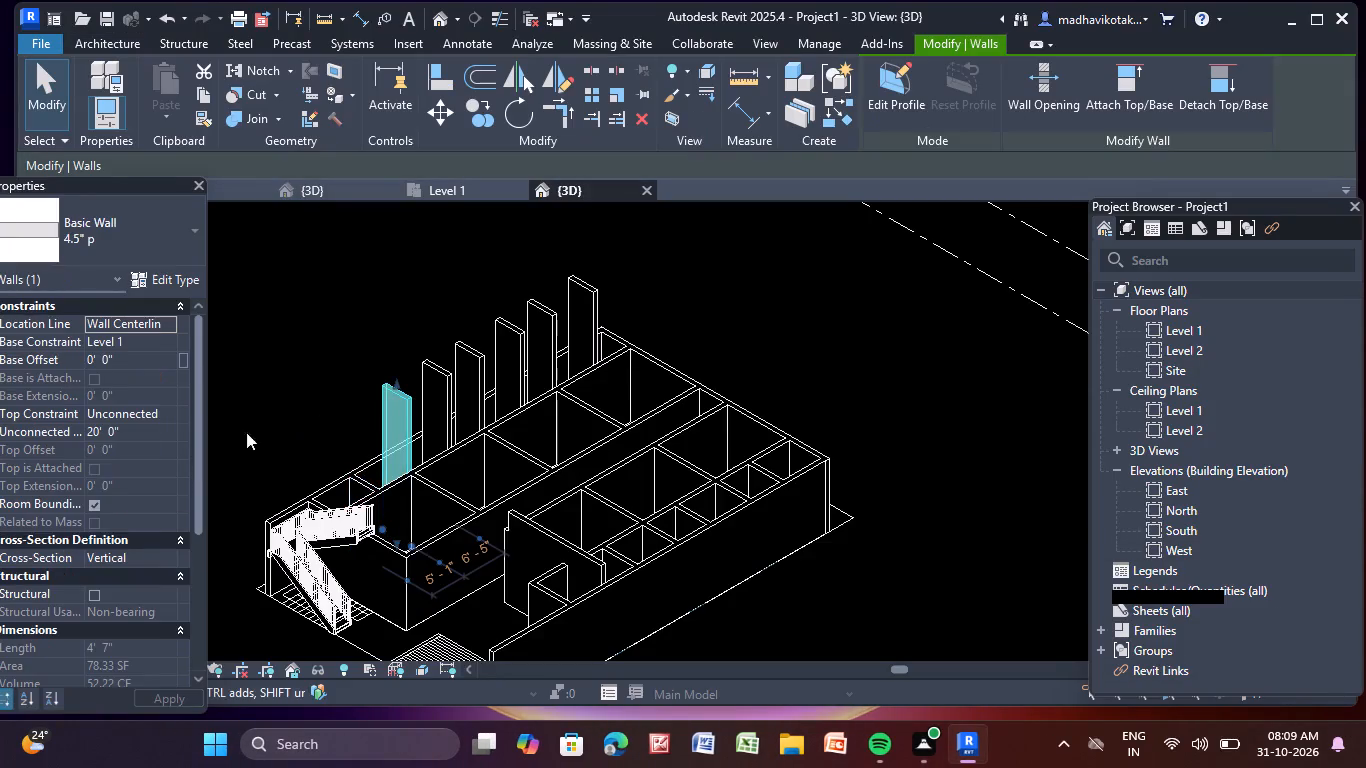
click(168, 415)
click(187, 462)
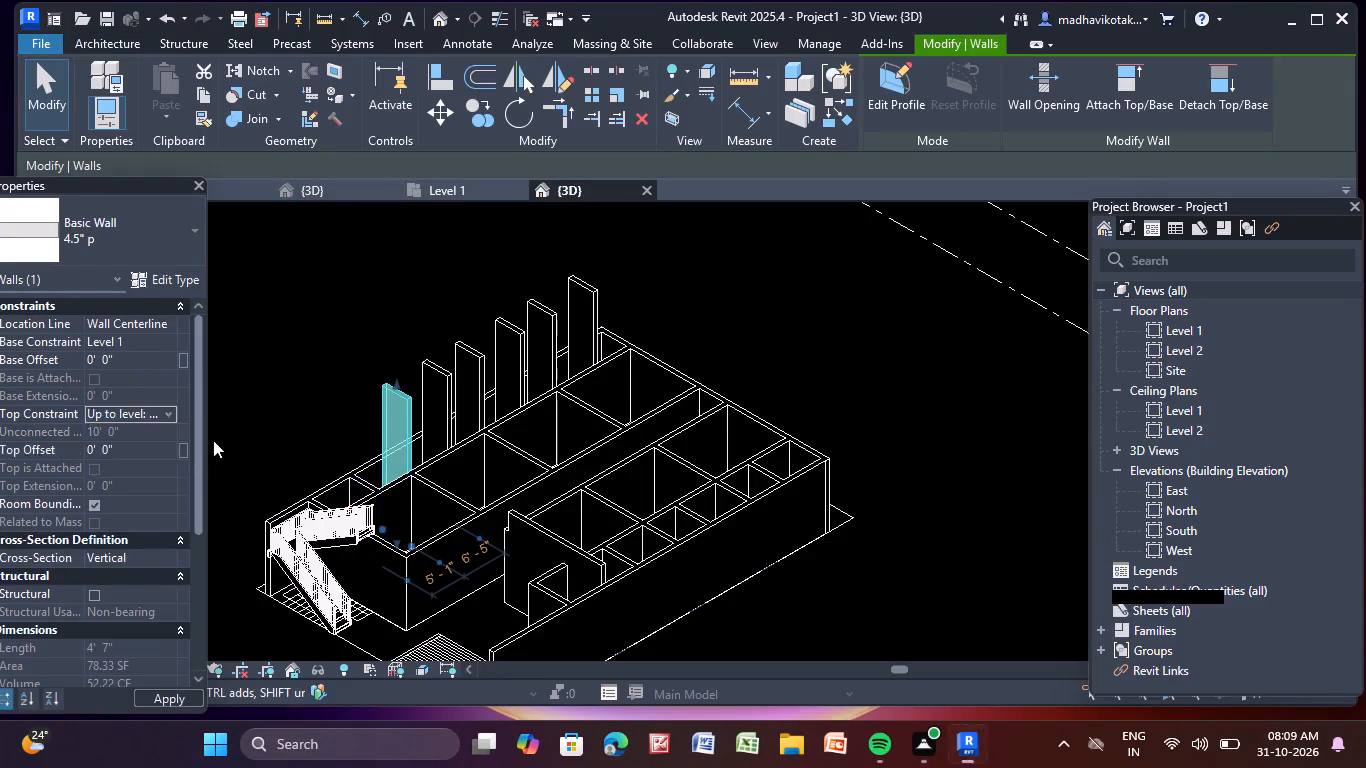
click(369, 369)
Set the top constraint of the third and fourth short 4.5" toilet partitions from the stair to Level 2.
click(455, 384)
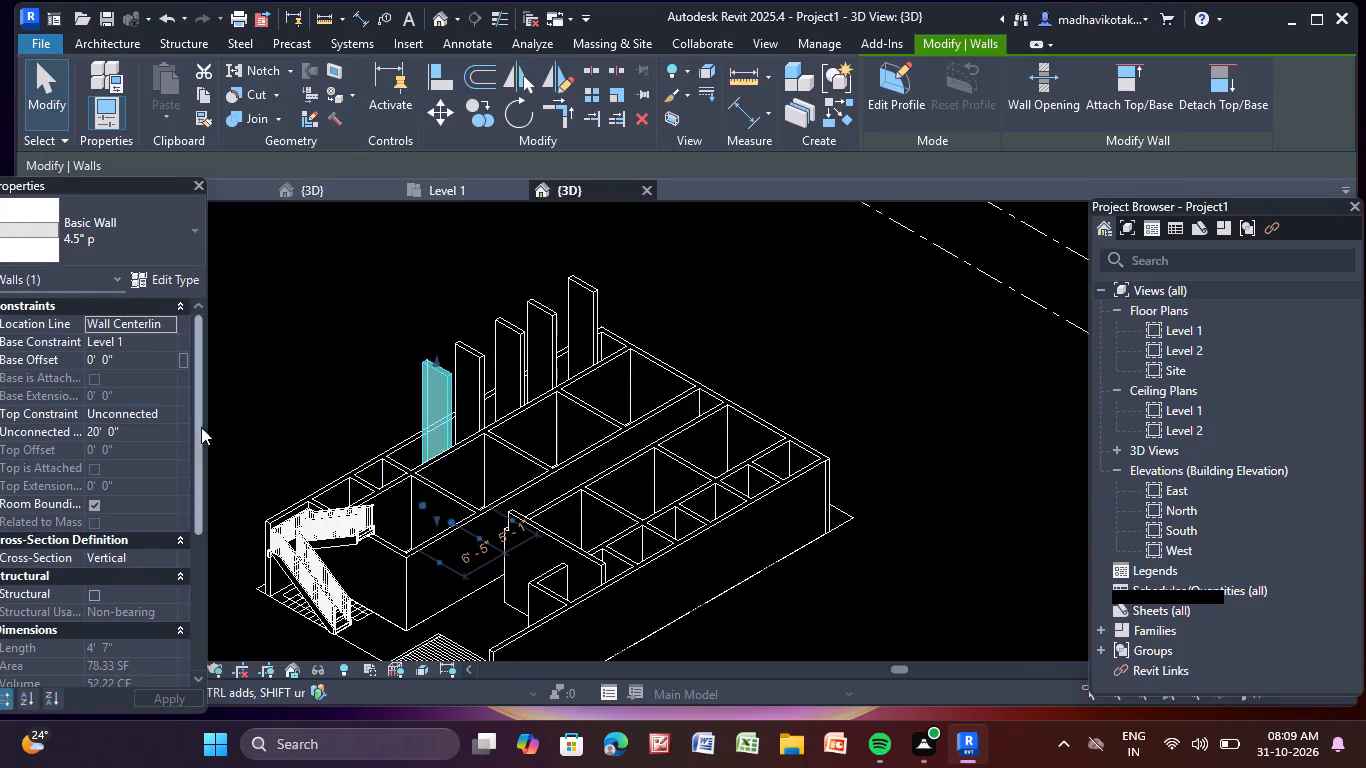
click(170, 413)
click(174, 461)
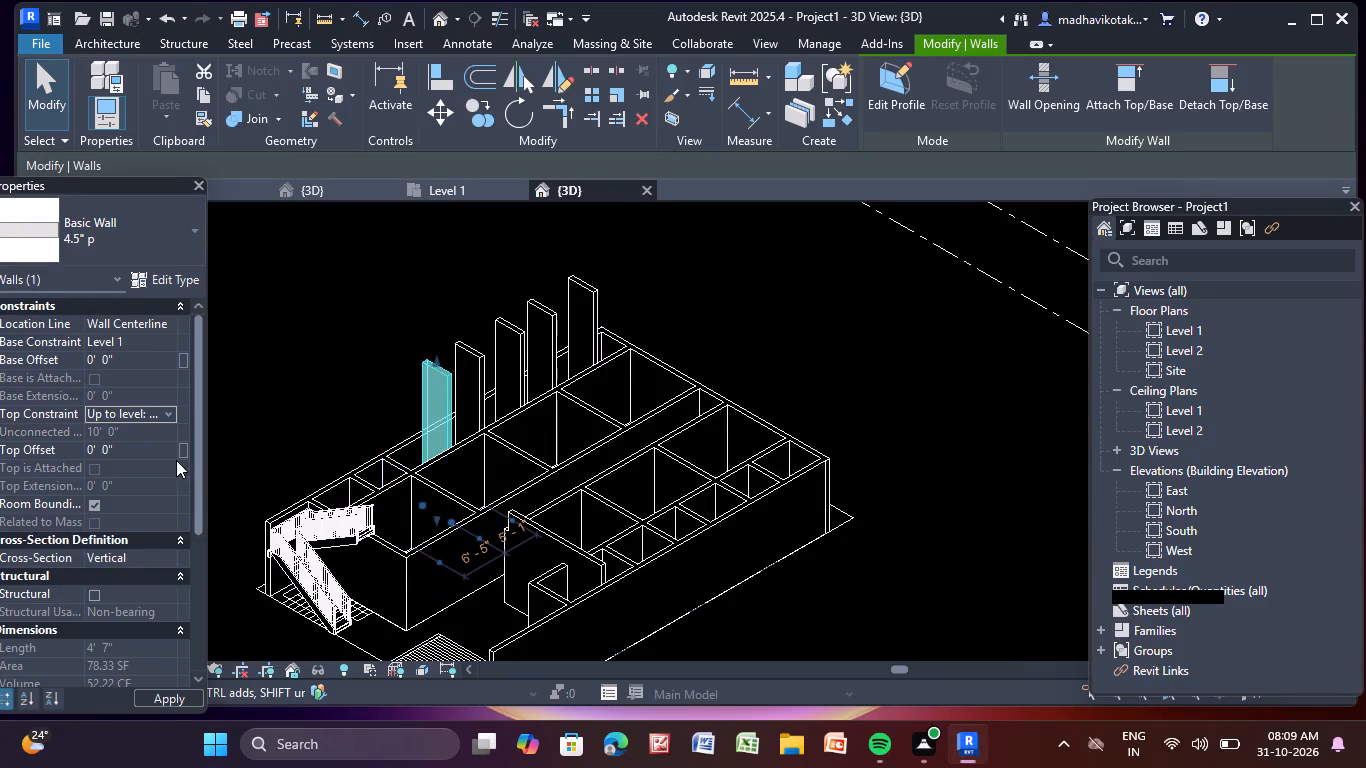
click(317, 386)
click(469, 371)
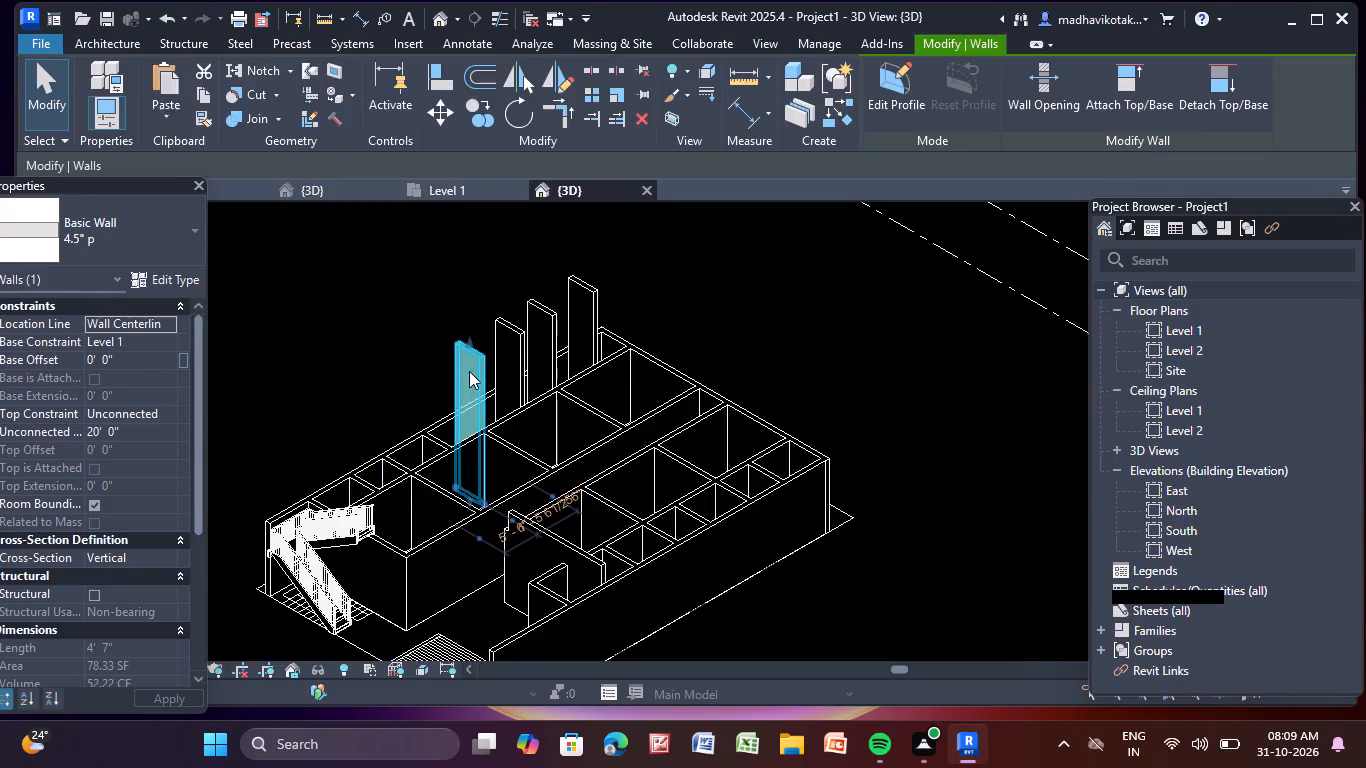
click(169, 417)
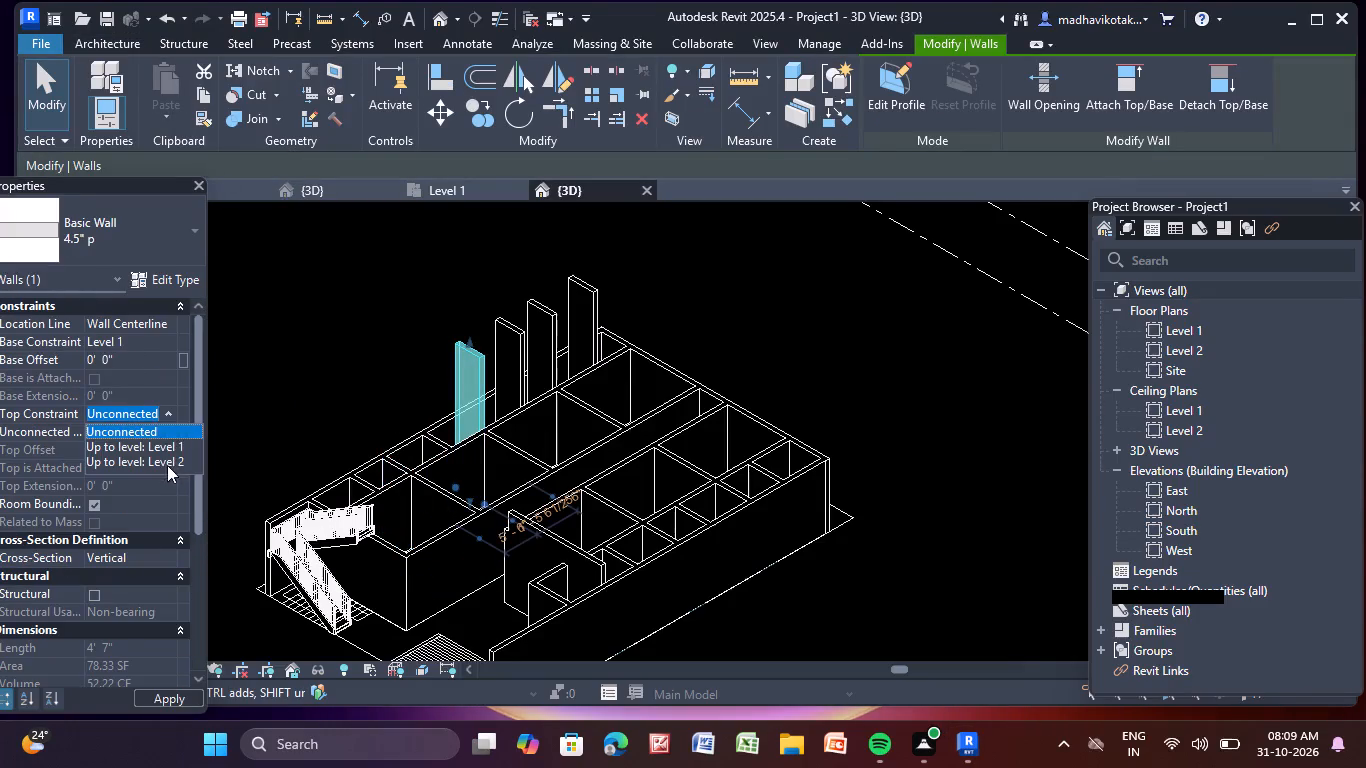
click(169, 464)
click(290, 391)
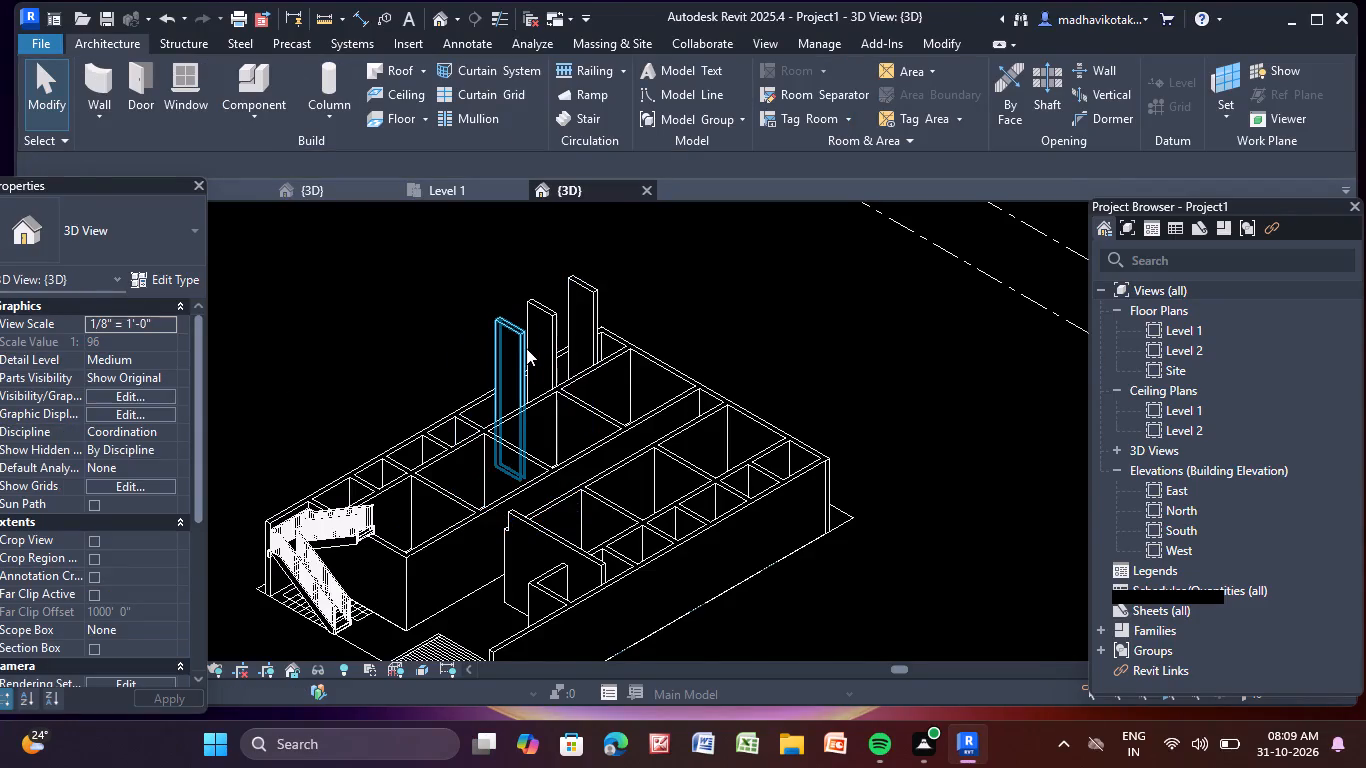
Constrain the tops of the stair-side block's three short 4.5" toilet partitions farthest from the stair to Level 2.
scroll(526, 348, up, 4)
click(526, 348)
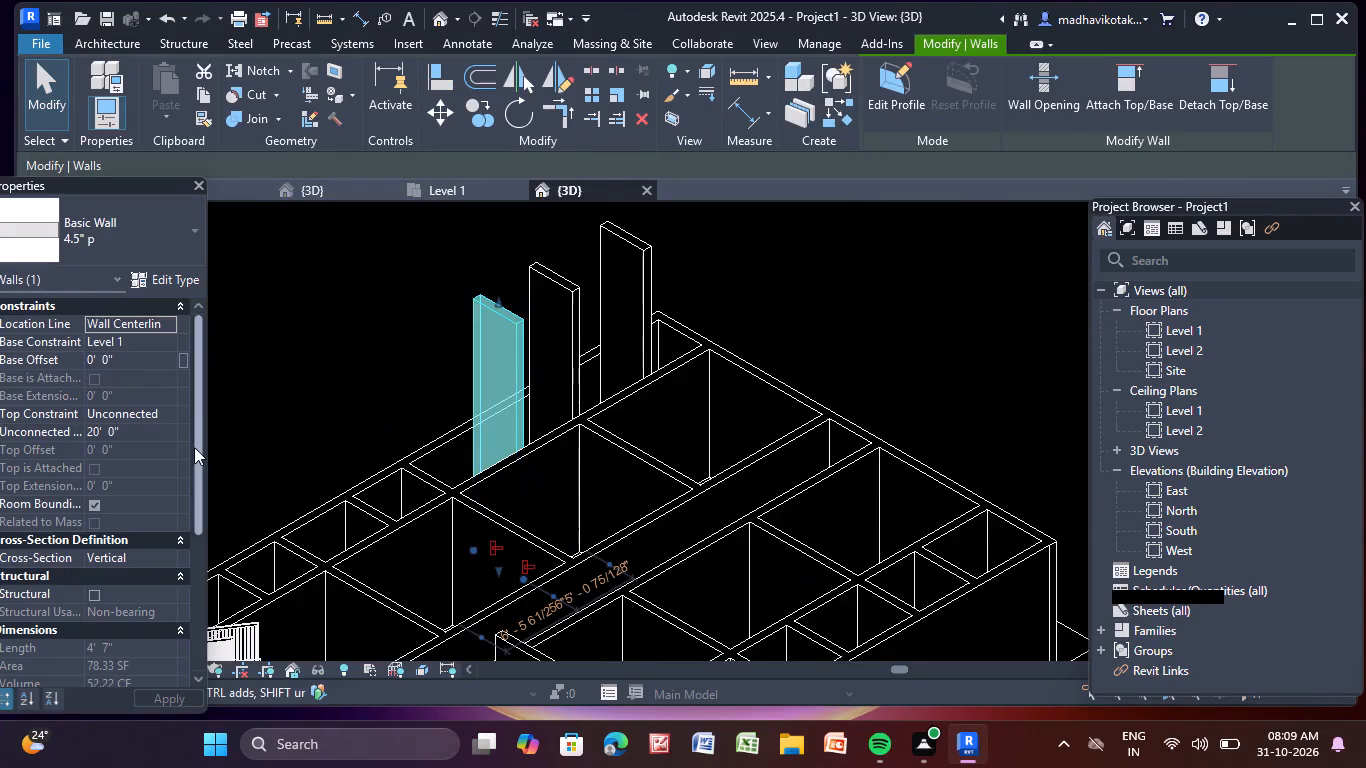
click(160, 415)
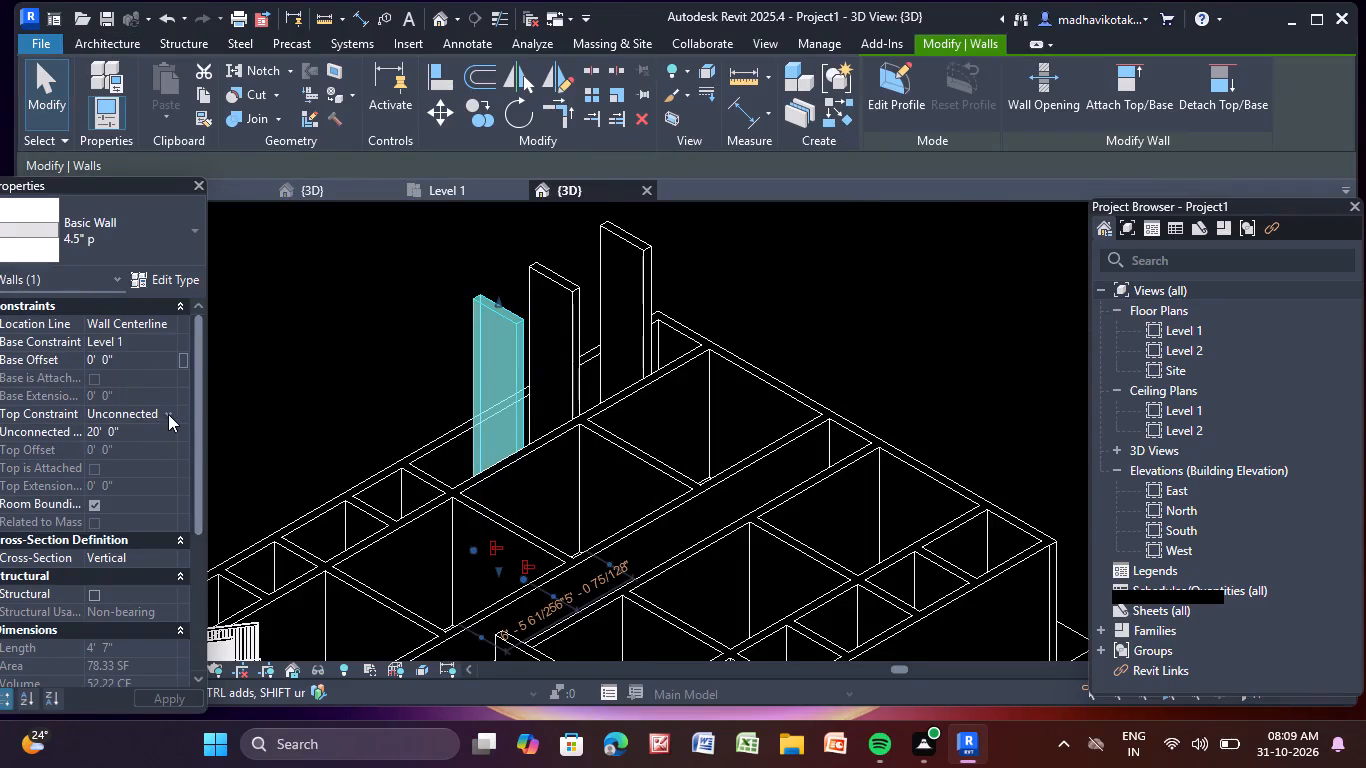
click(168, 414)
click(167, 461)
click(332, 343)
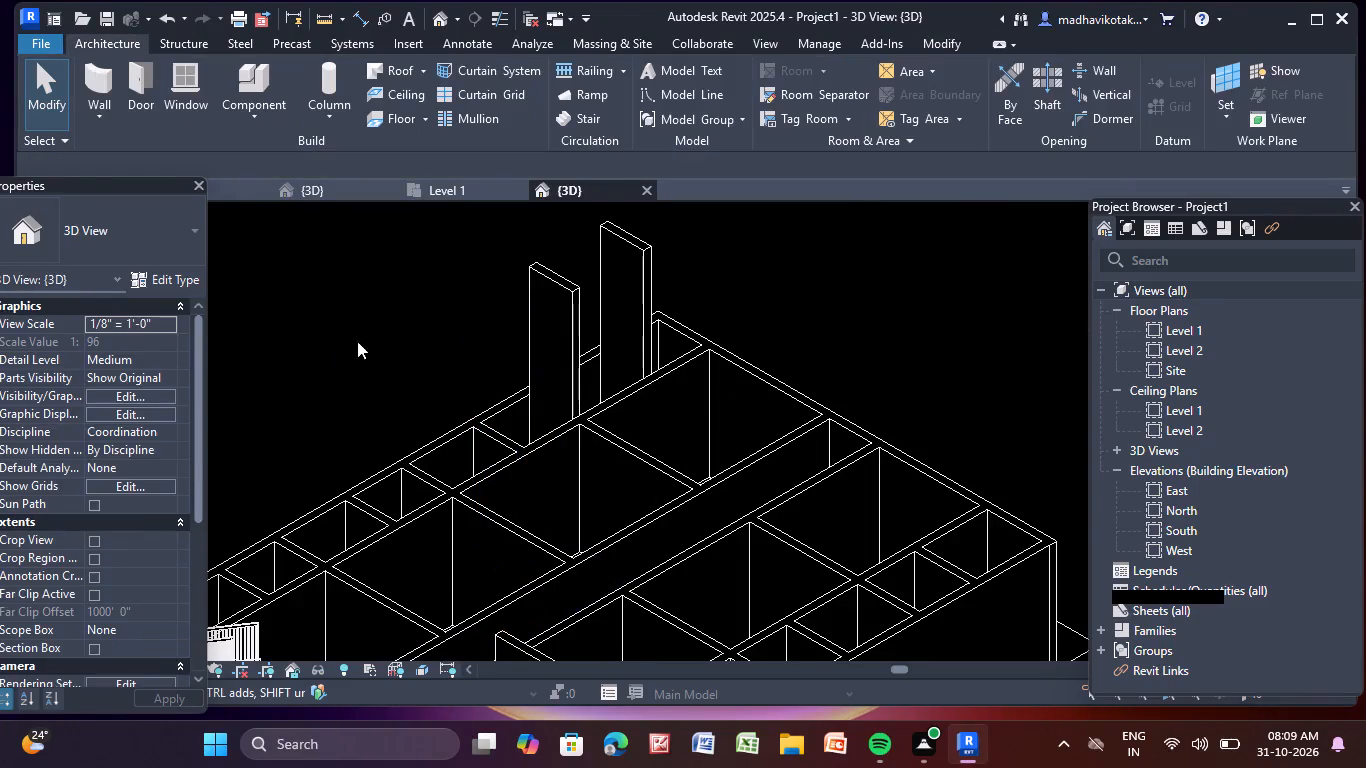
click(542, 340)
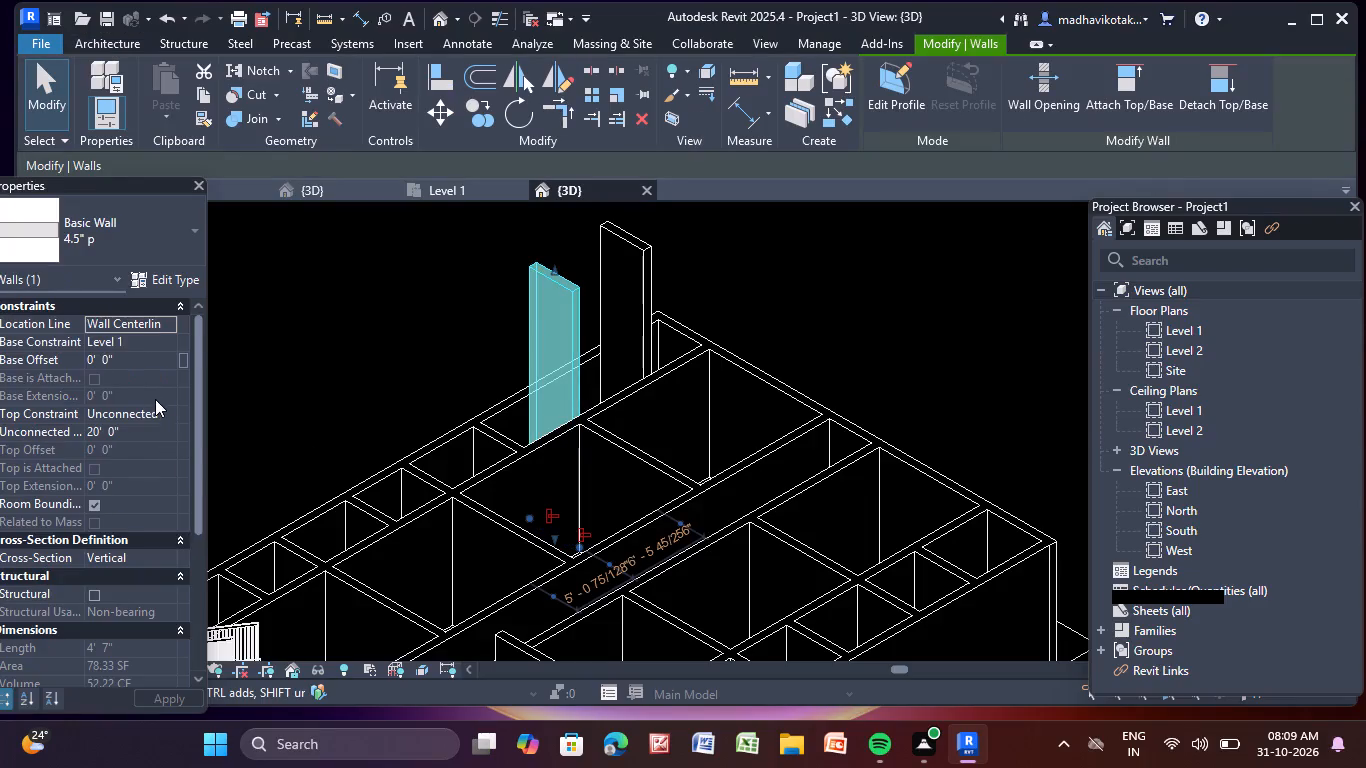
click(172, 414)
click(174, 459)
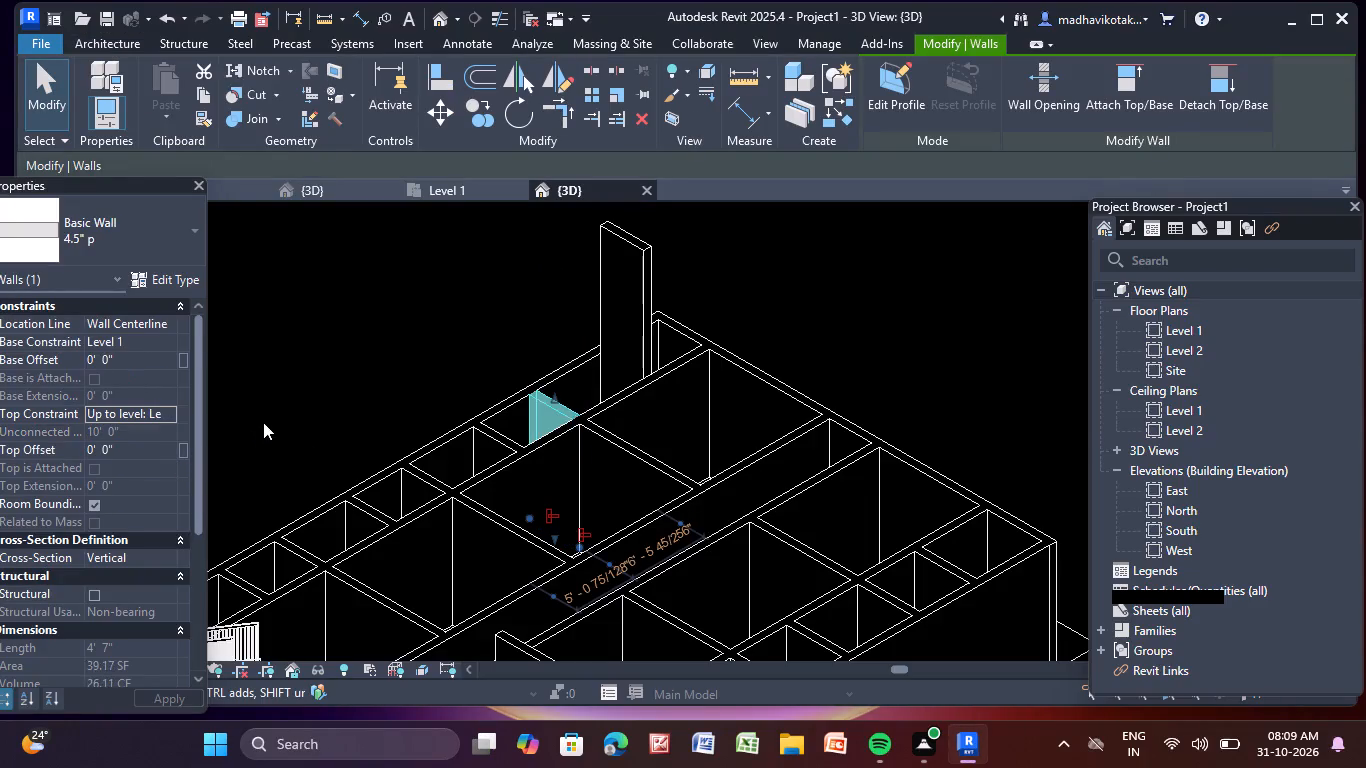
click(267, 422)
click(648, 272)
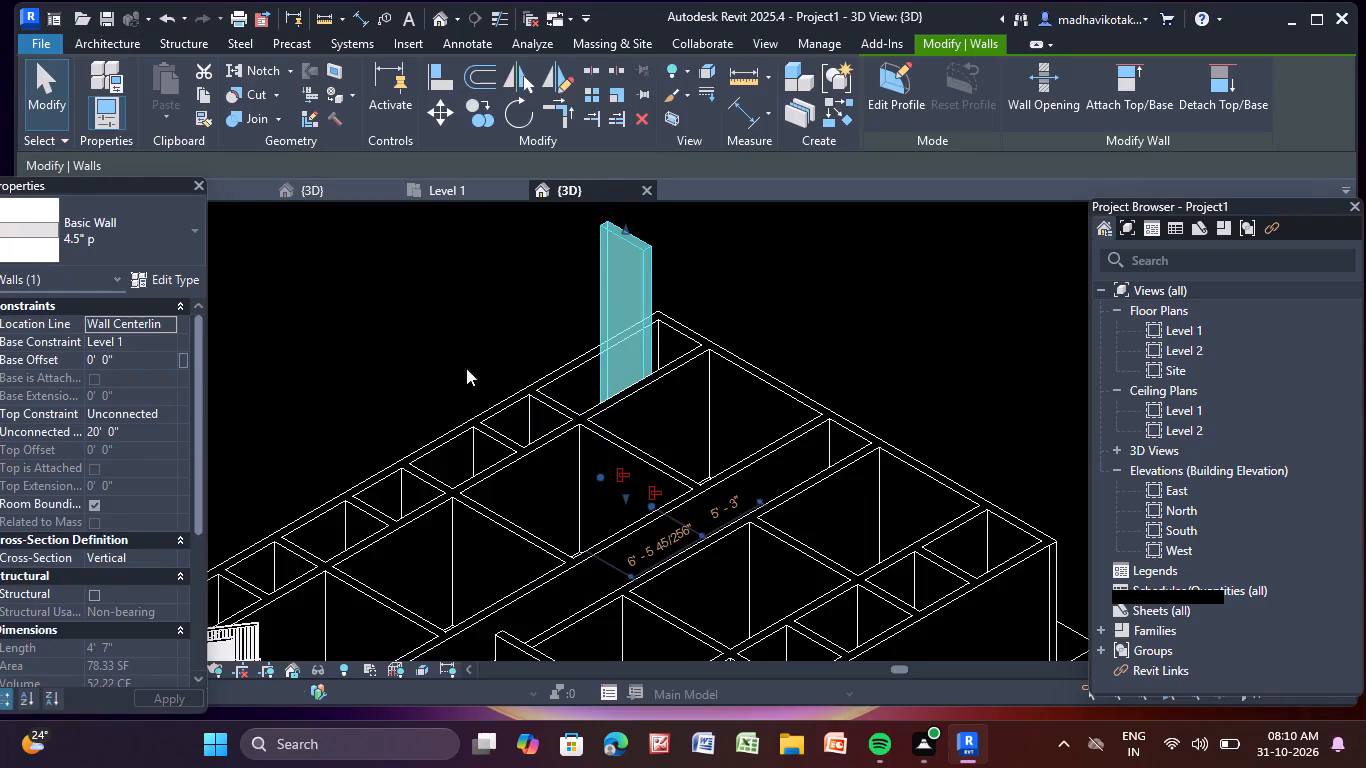
click(175, 413)
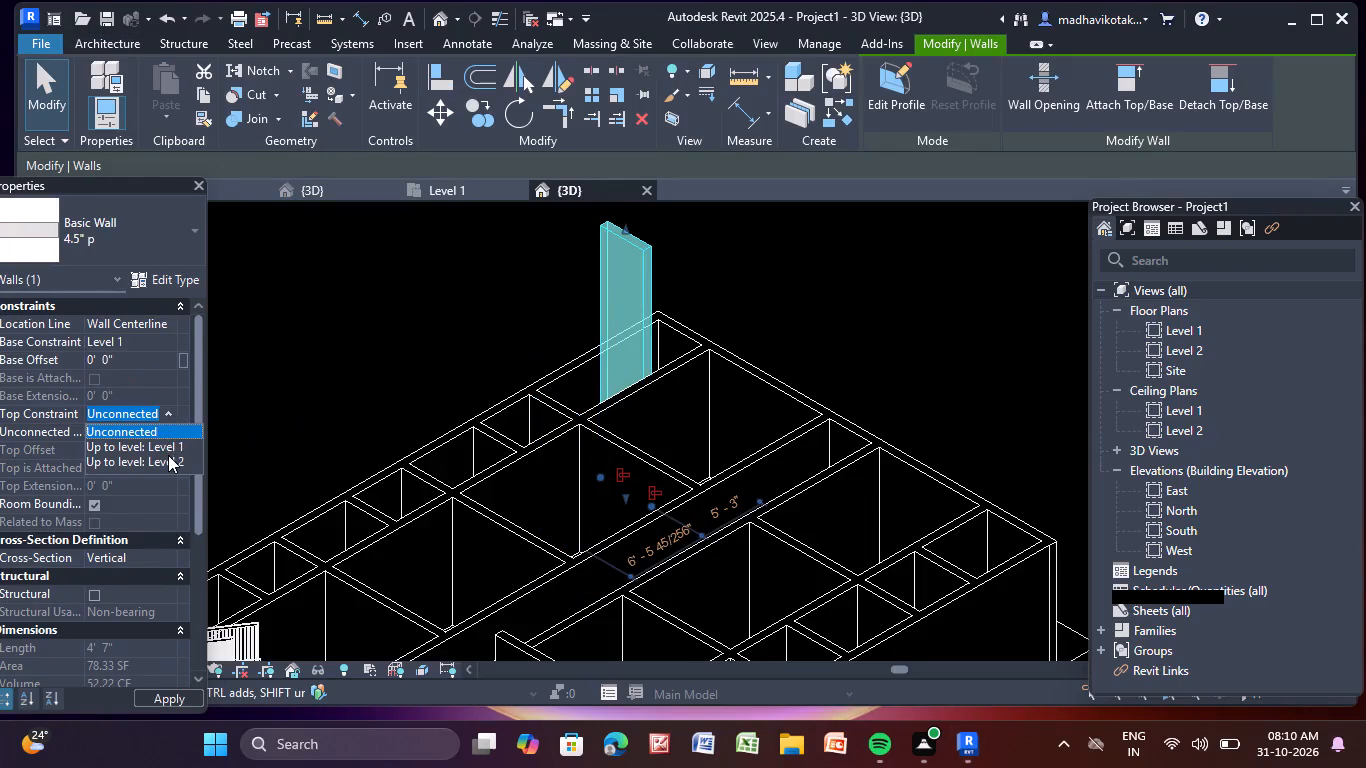
click(168, 455)
click(306, 390)
Examine the whole model for walls rising above Level 2, checking the long 4.5" wall between the stair-side bedrooms and toilets.
scroll(310, 408, down, 1)
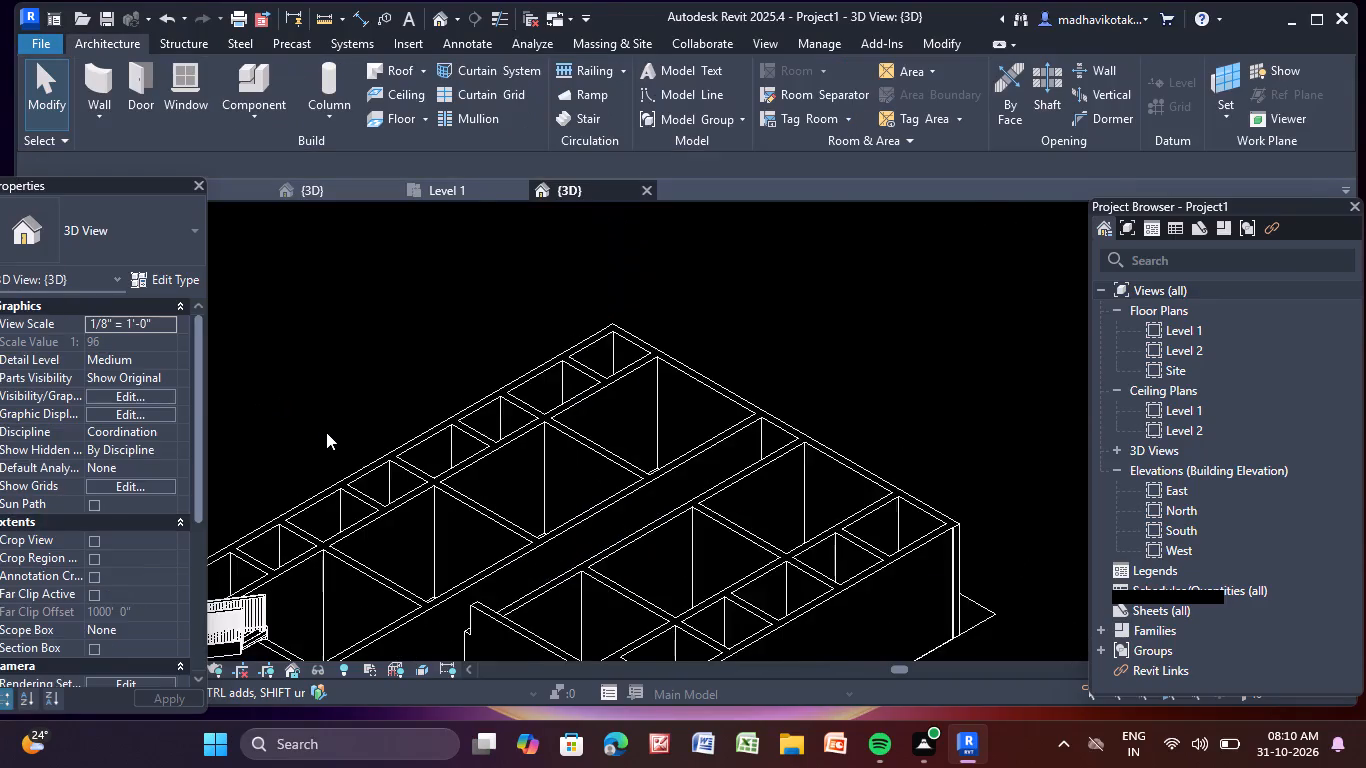
scroll(327, 439, down, 3)
middle_drag(381, 496, 591, 334)
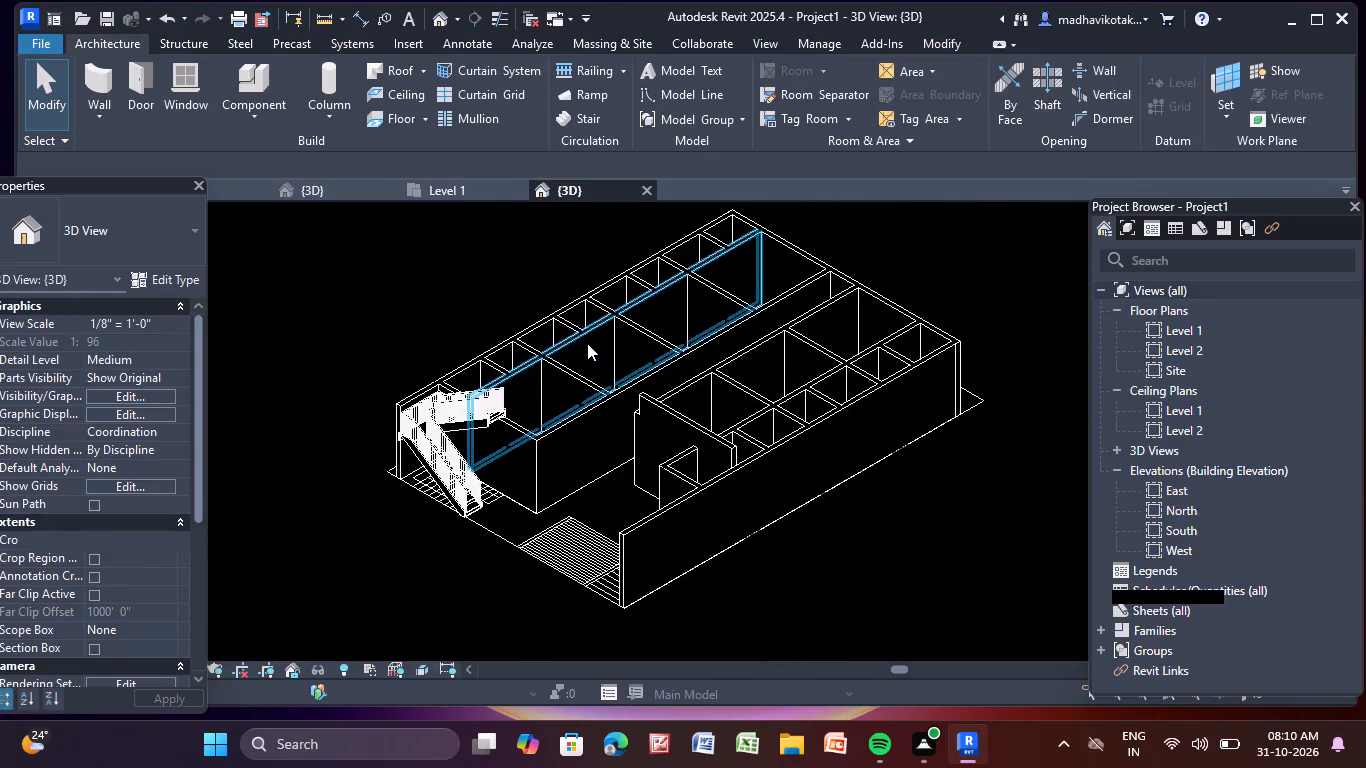
click(584, 345)
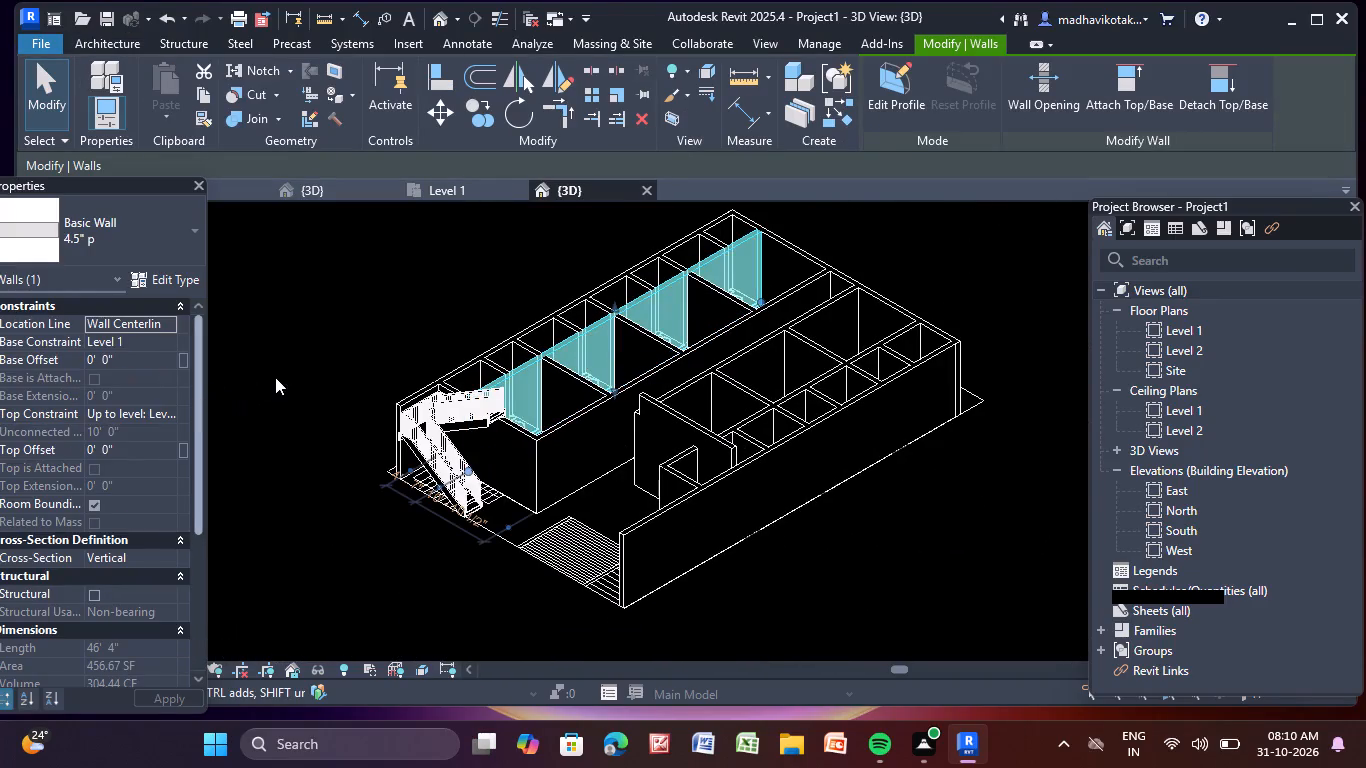
key(Escape)
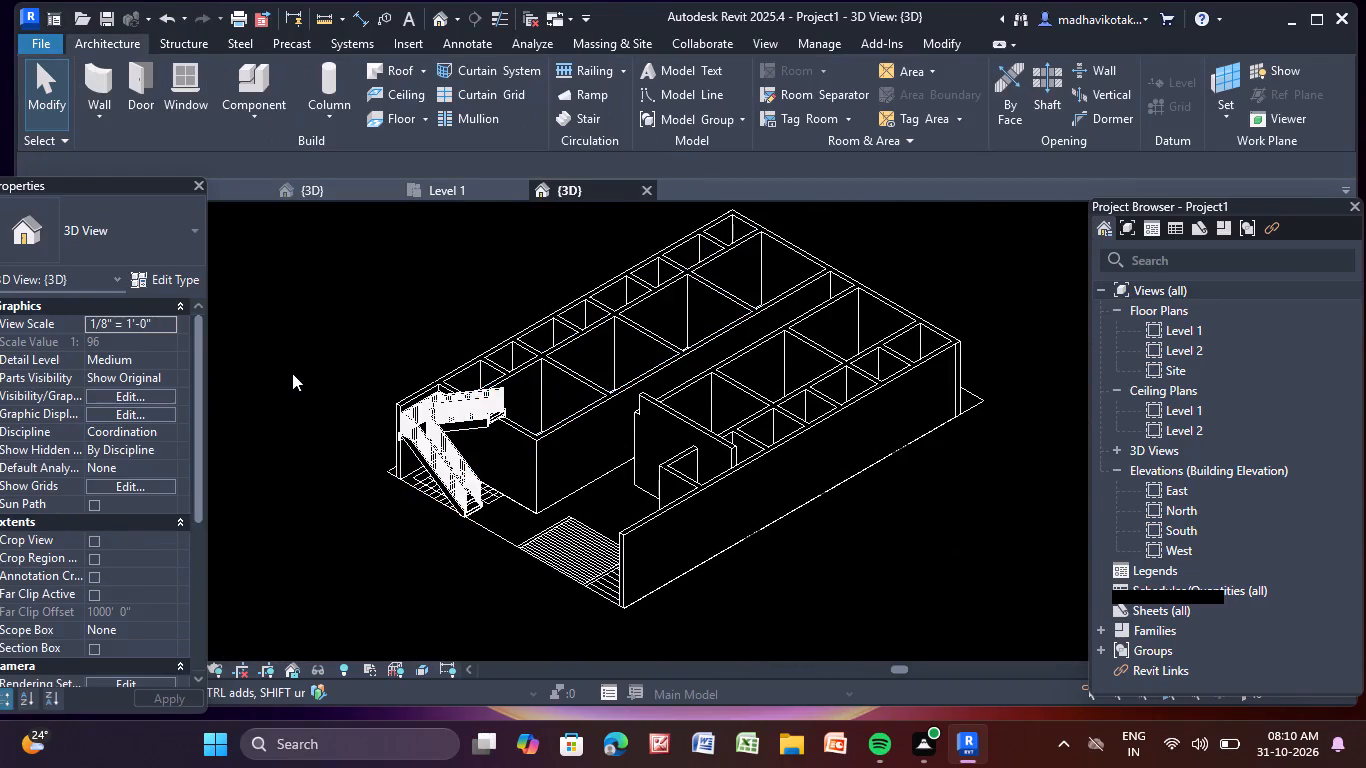
key(Escape)
key(Escape)
key(Escape)
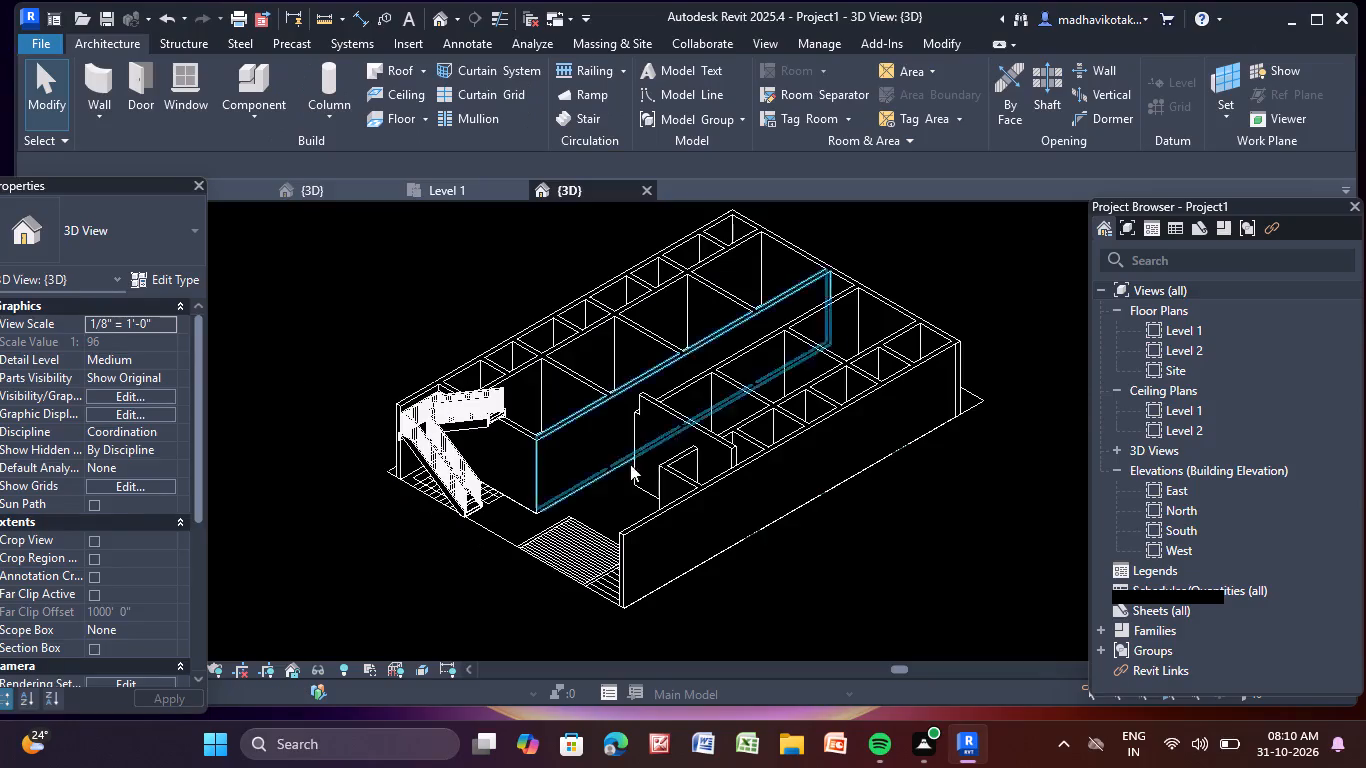
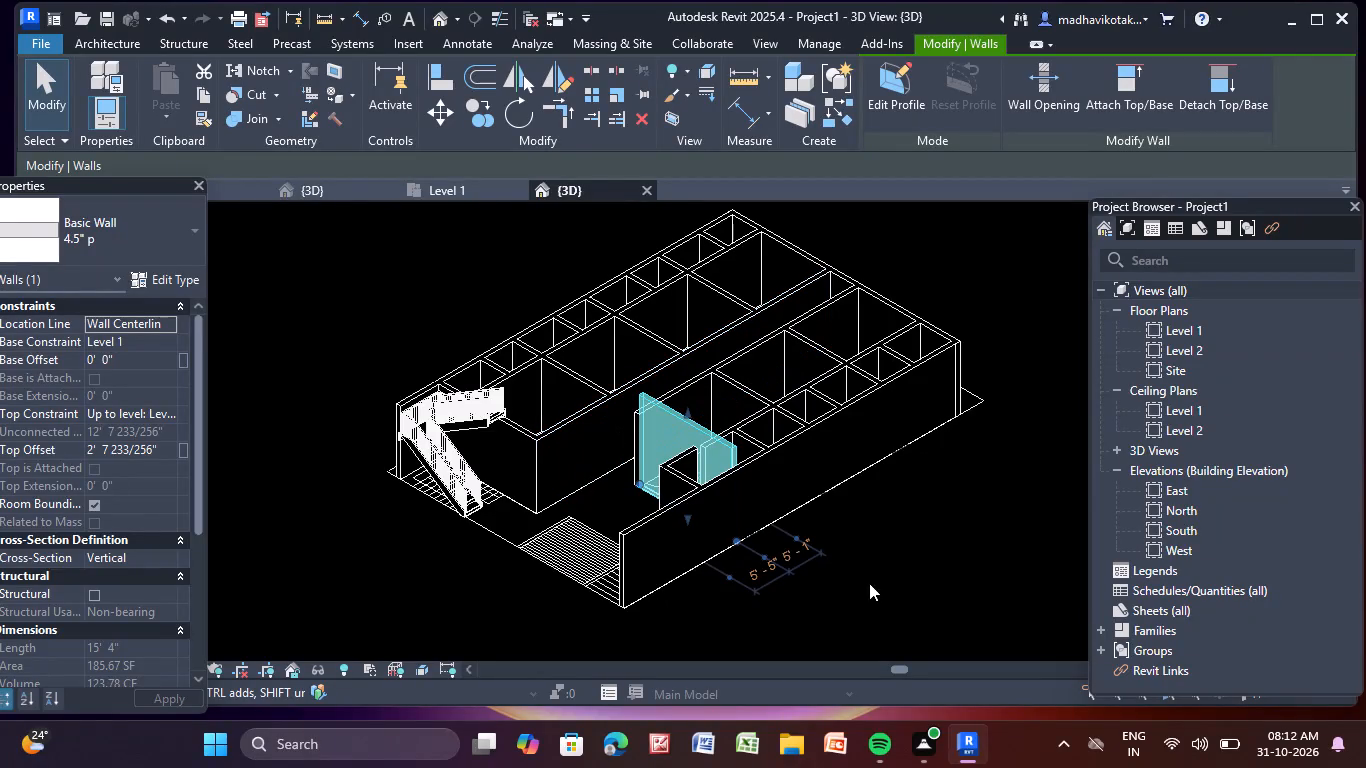
Examine the junction of the 4.5" cross wall and the long 4.5" wall behind it, checking the long wall's top constraint.
key(Escape)
scroll(640, 441, up, 2)
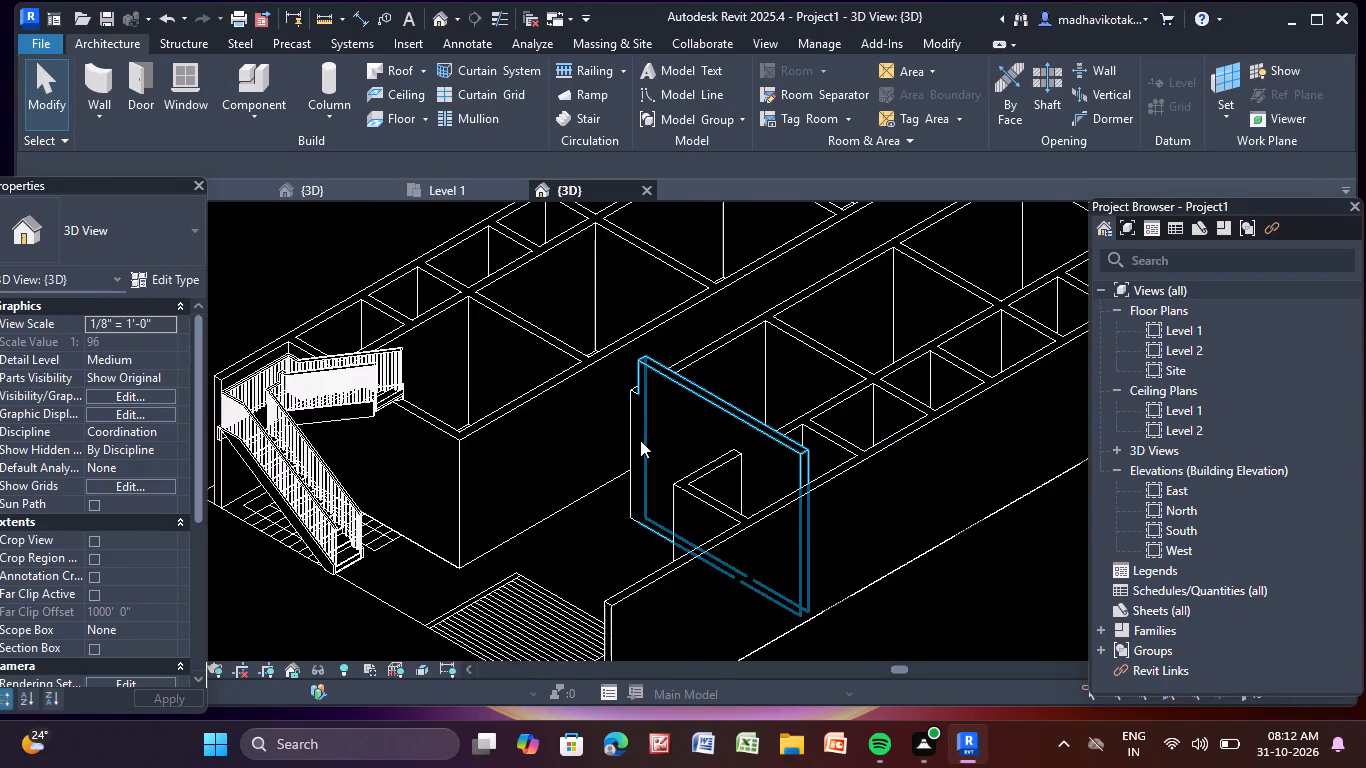
scroll(640, 440, up, 8)
click(628, 431)
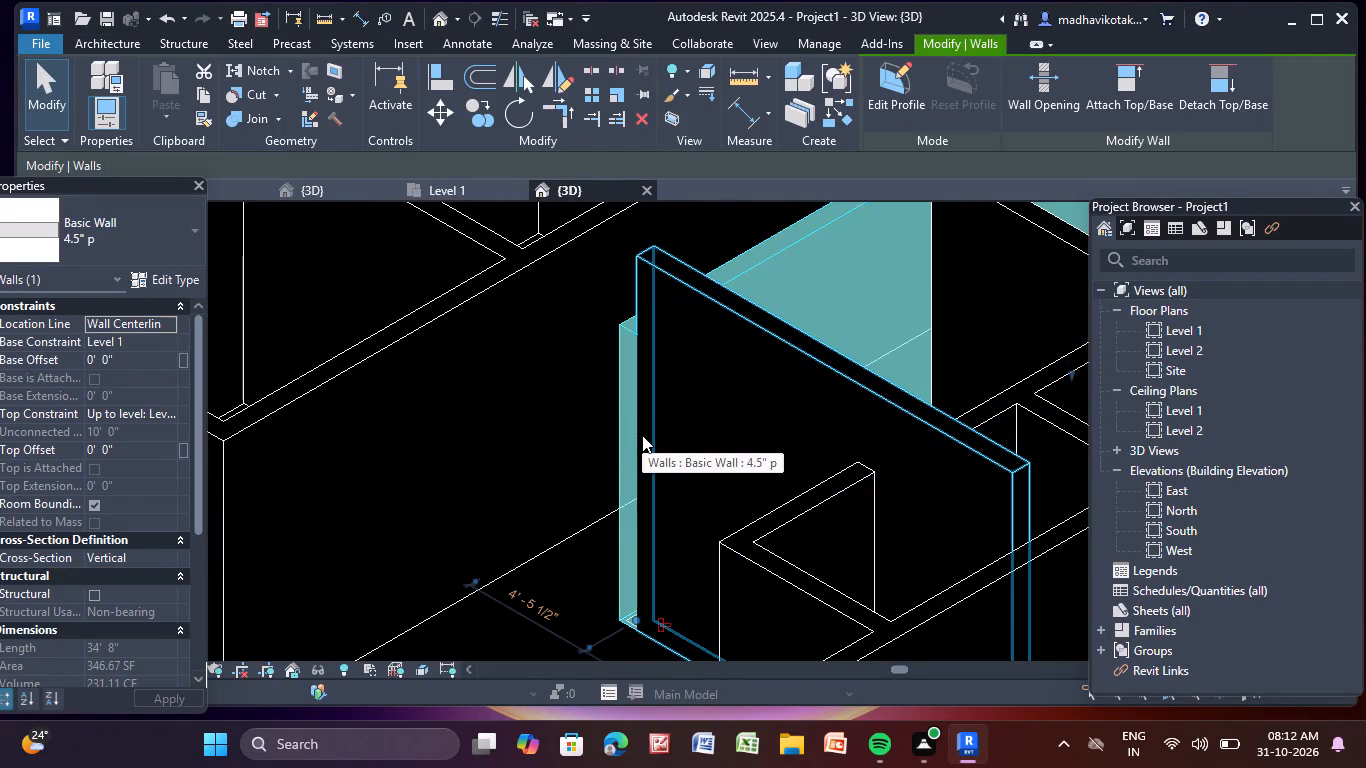
key(Escape)
key(Escape)
scroll(699, 445, down, 10)
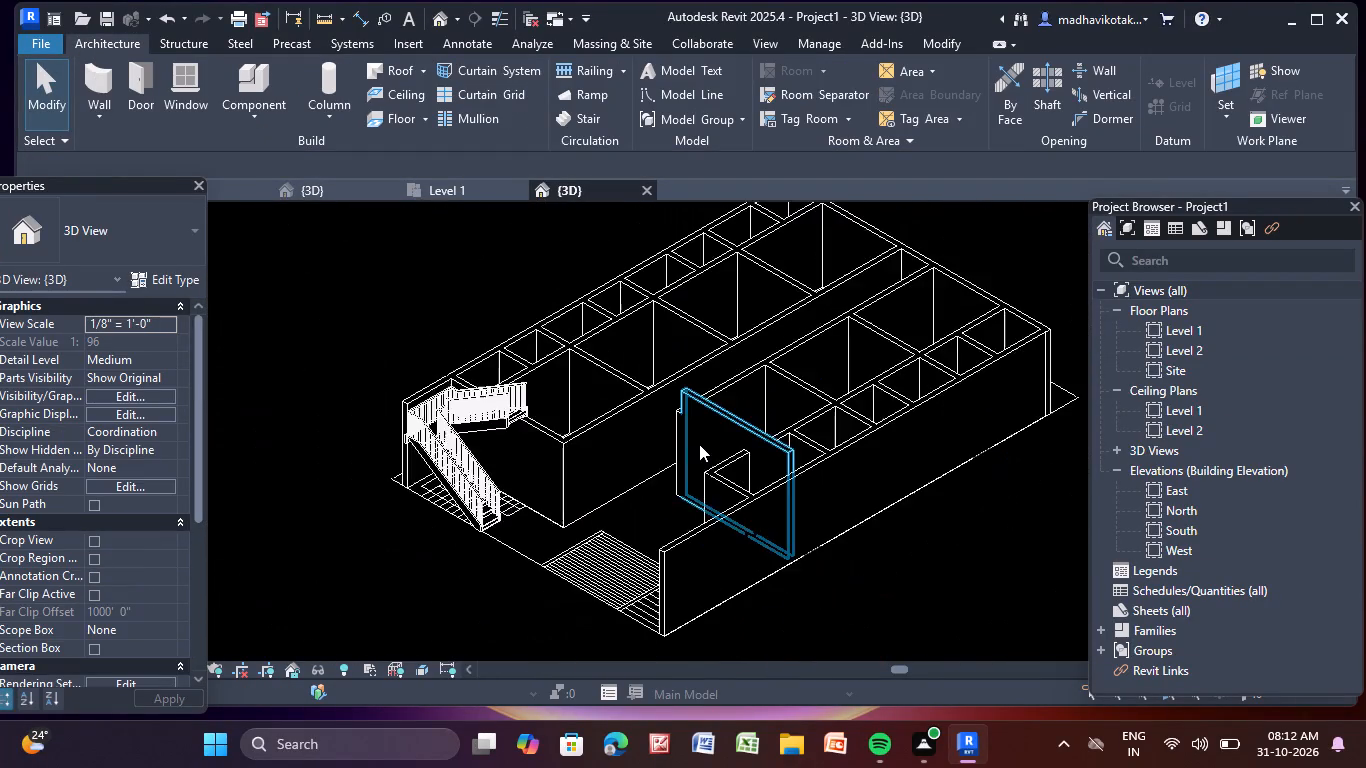
middle_drag(699, 444, 685, 411)
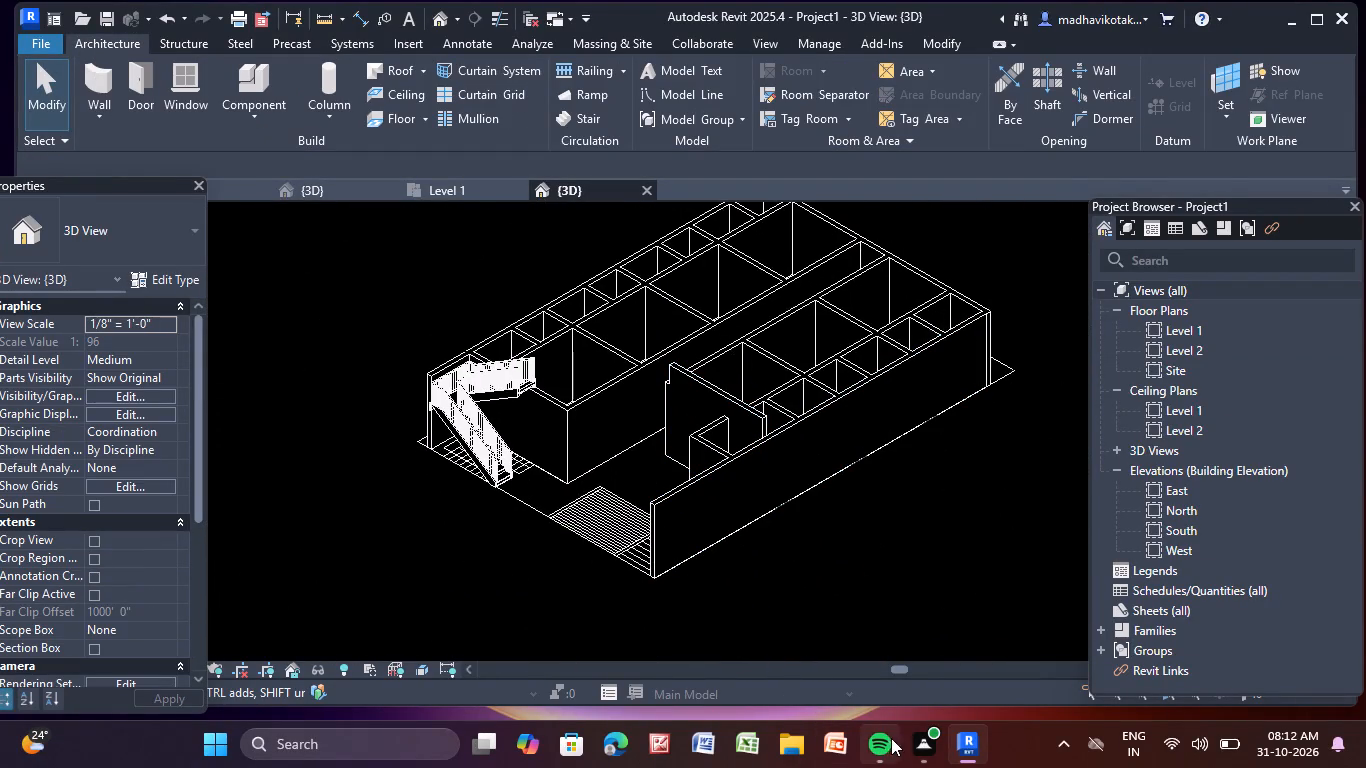
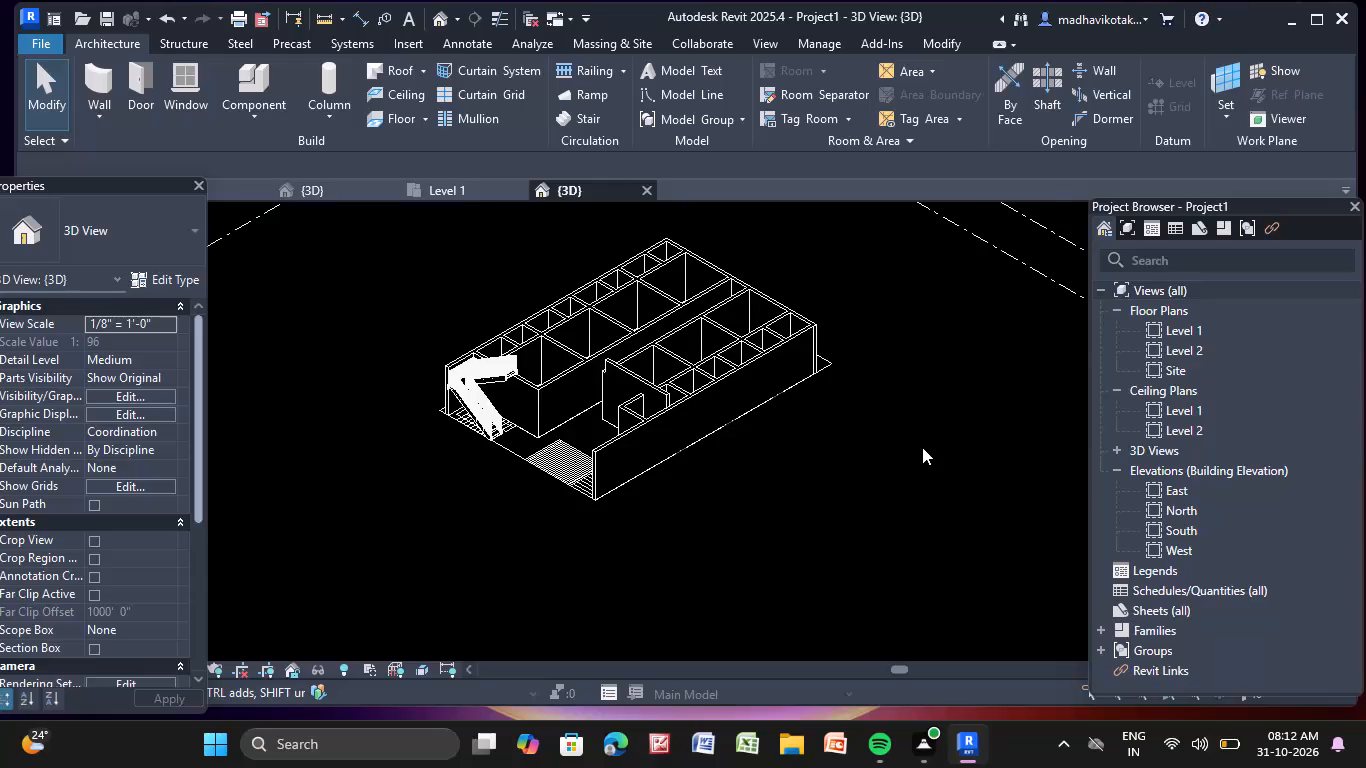
In the Level 1 floor plan, create a rectangular Generic - 12" floor between opposite outer corners of the building, enclosing the stair and ramp.
scroll(921, 447, up, 2)
middle_drag(897, 443, 1007, 535)
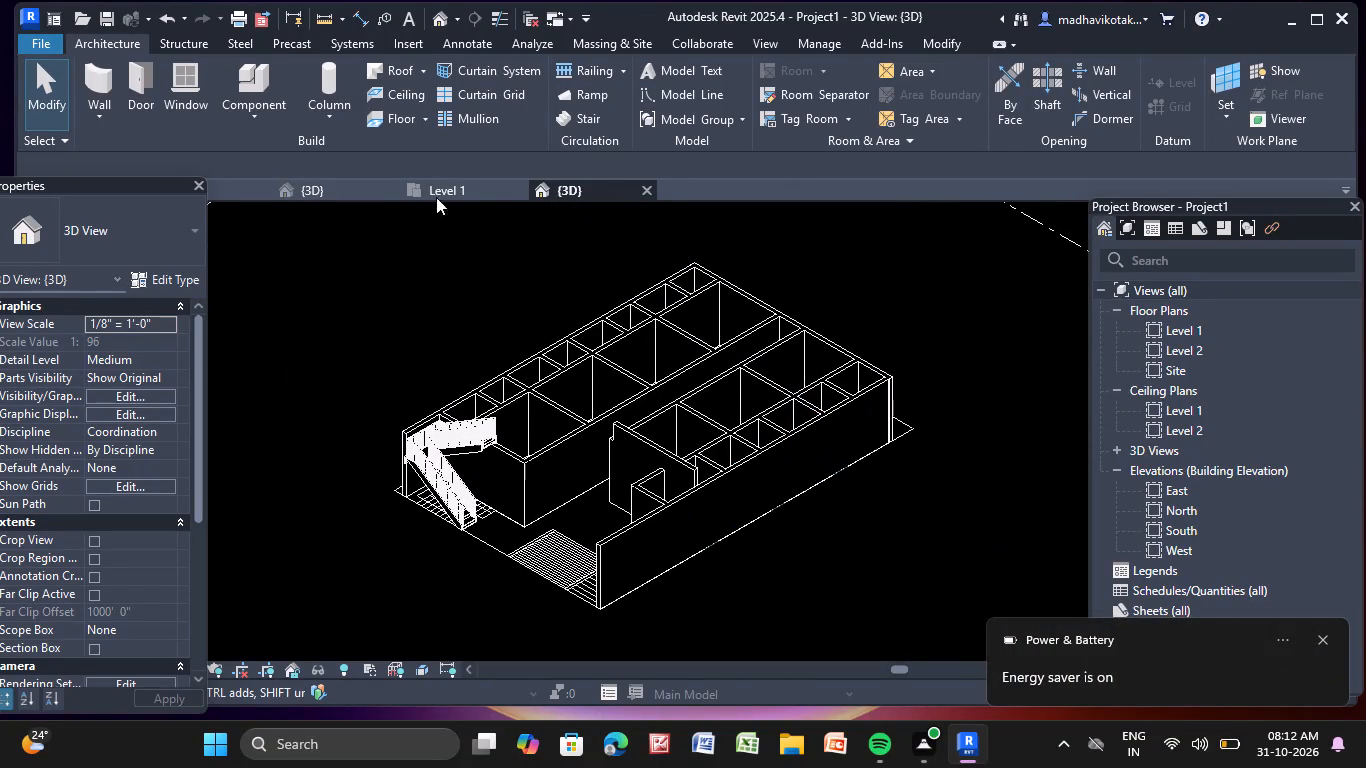
double_click(1223, 331)
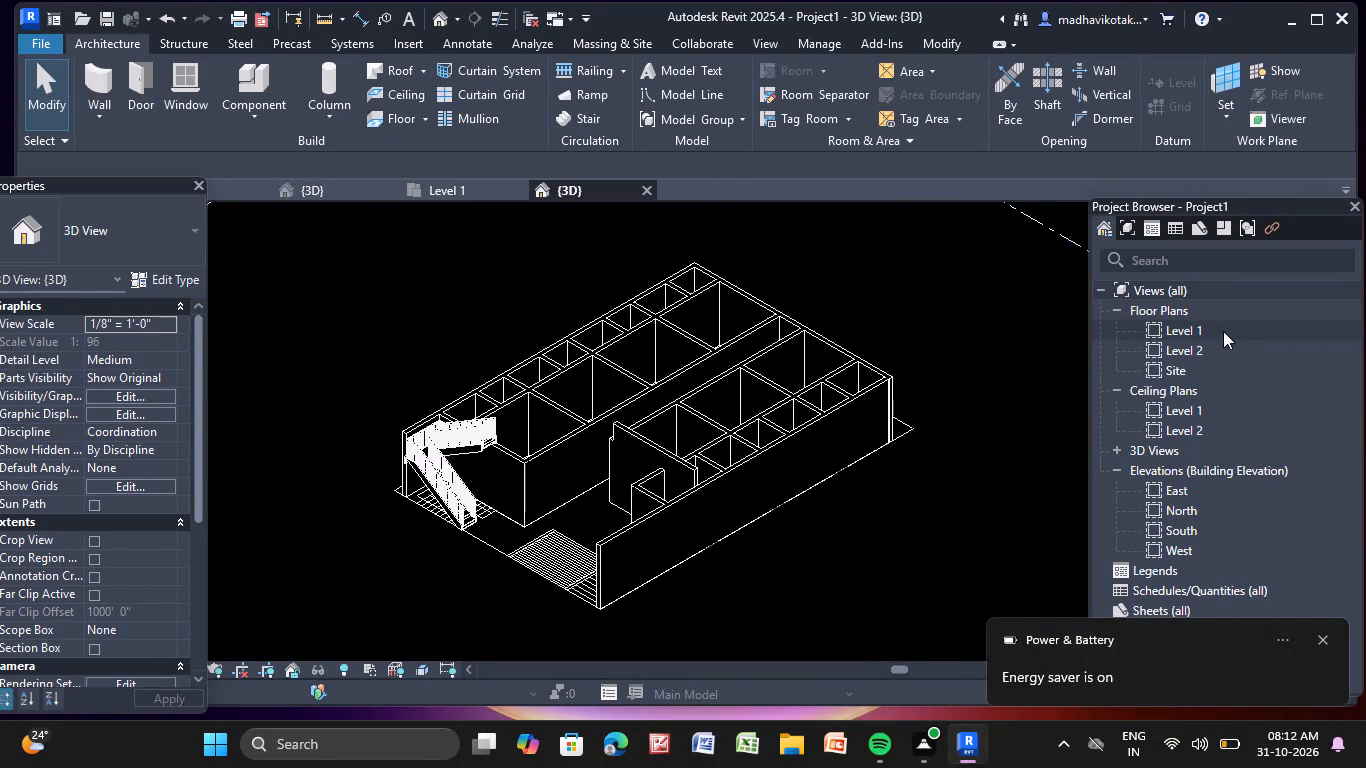
scroll(899, 359, down, 8)
middle_drag(895, 357, 738, 518)
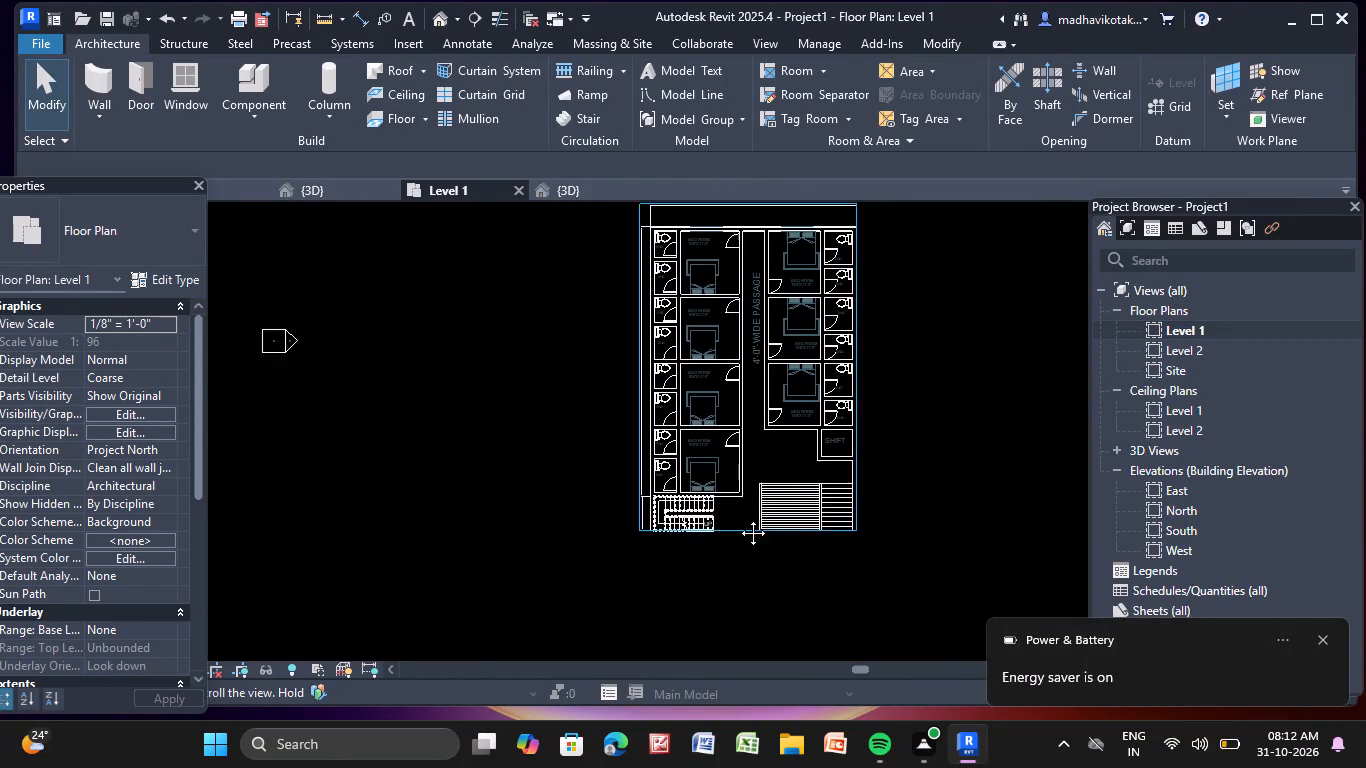
middle_drag(738, 518, 704, 545)
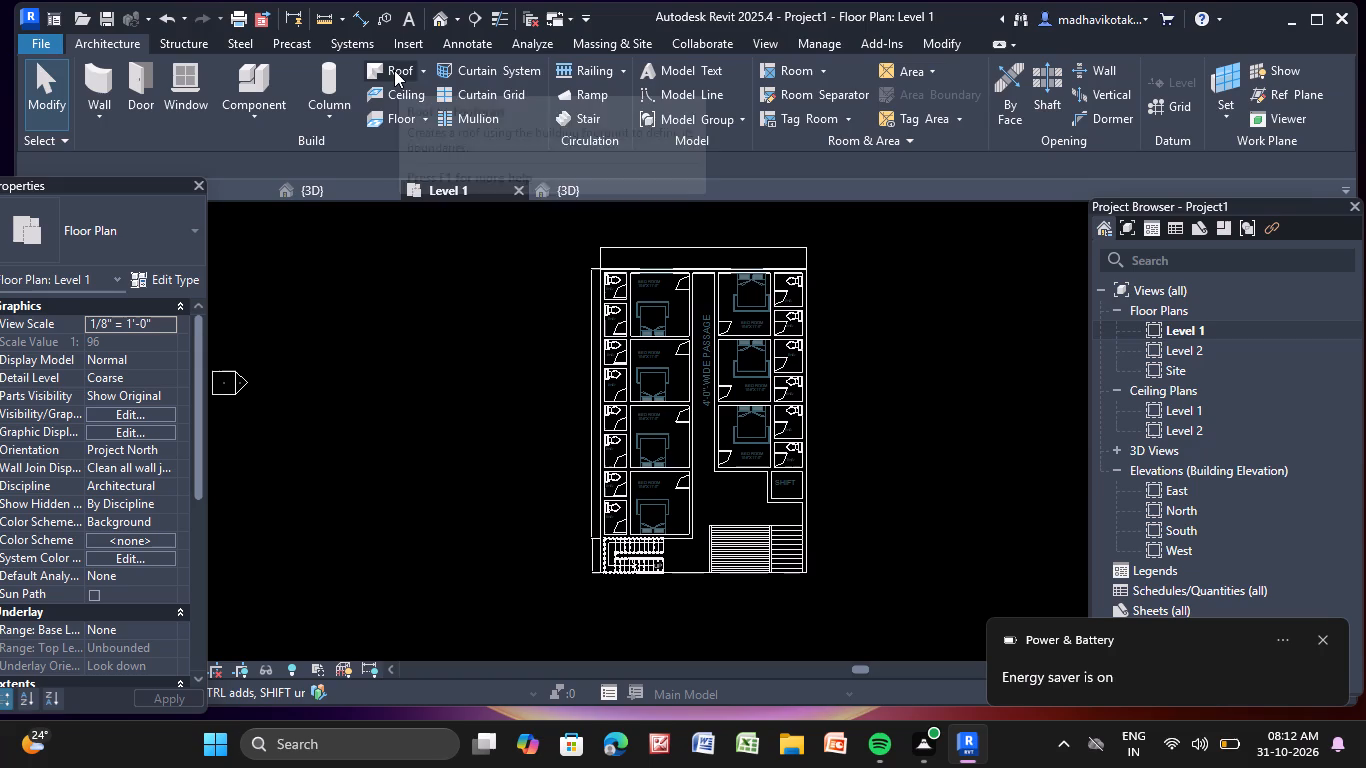
click(393, 121)
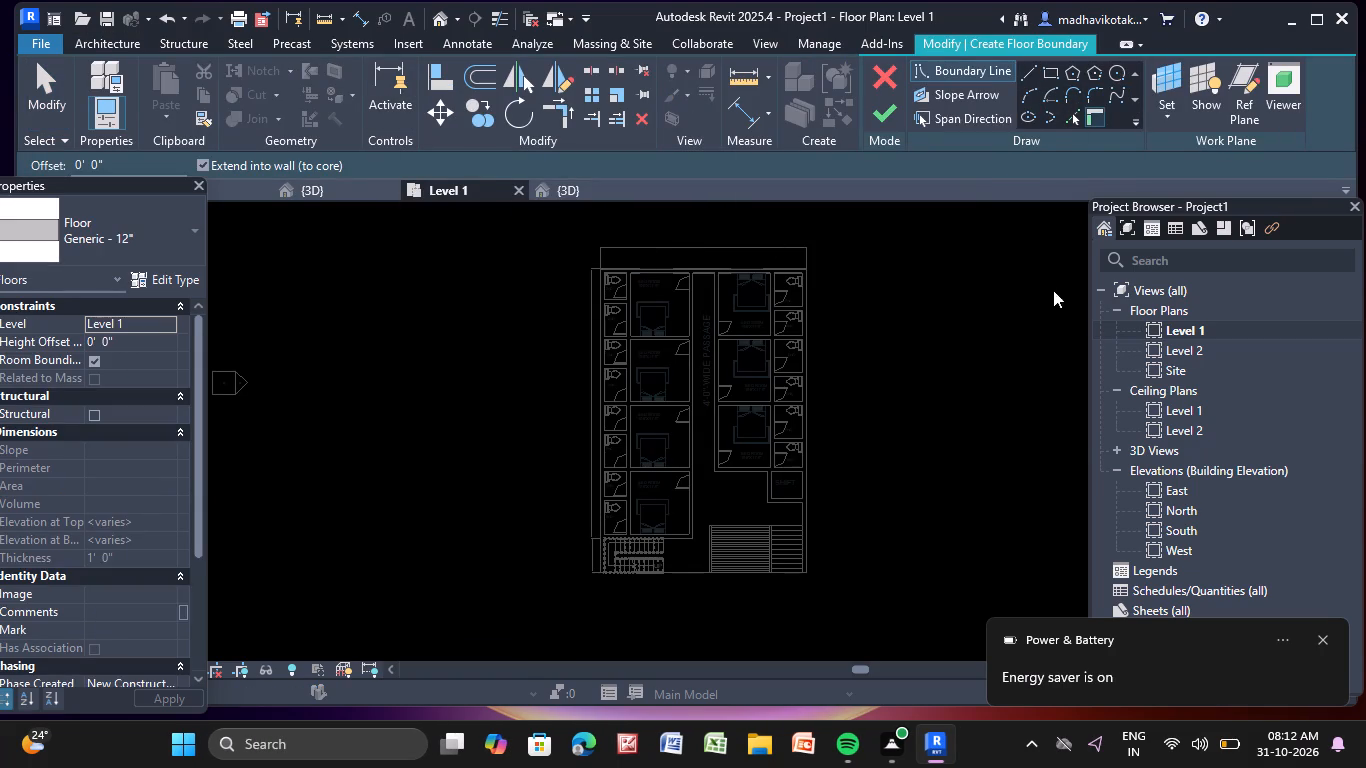
click(1050, 77)
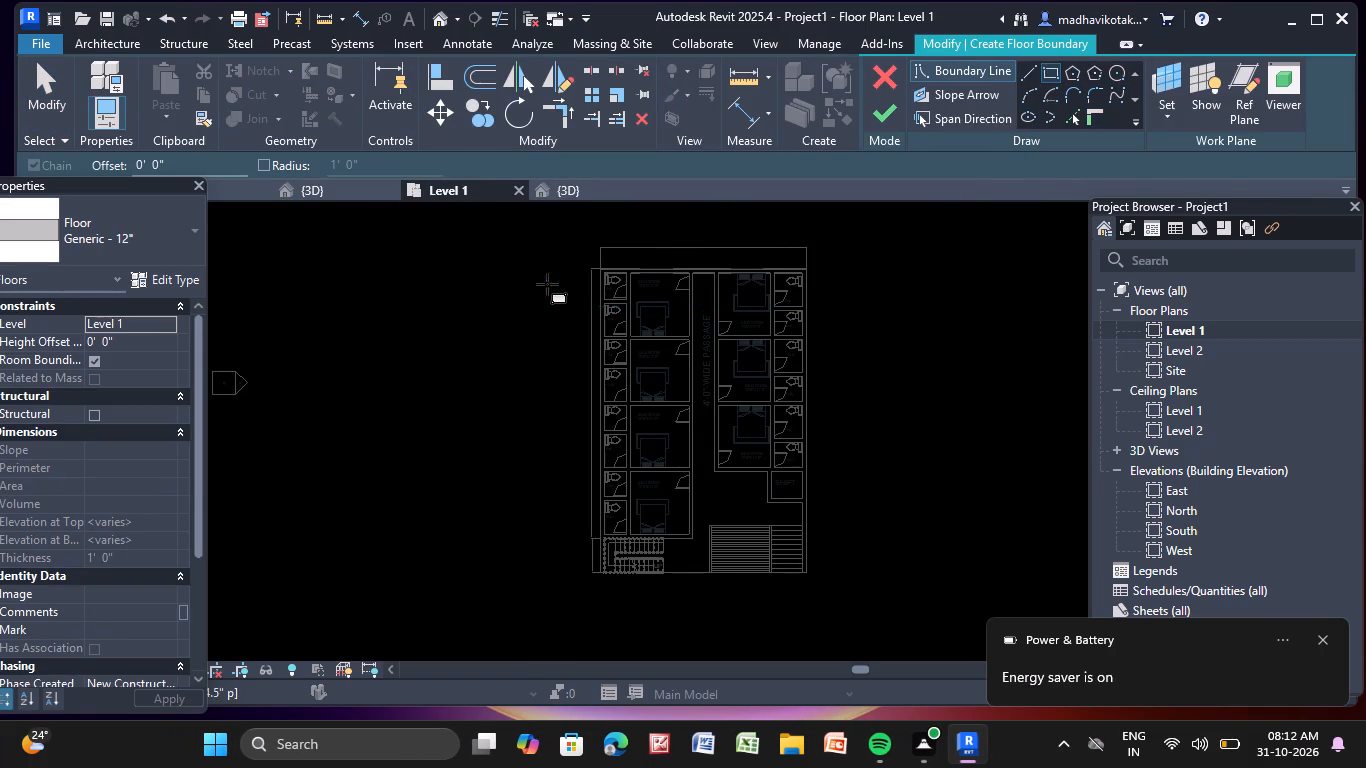
scroll(588, 280, up, 12)
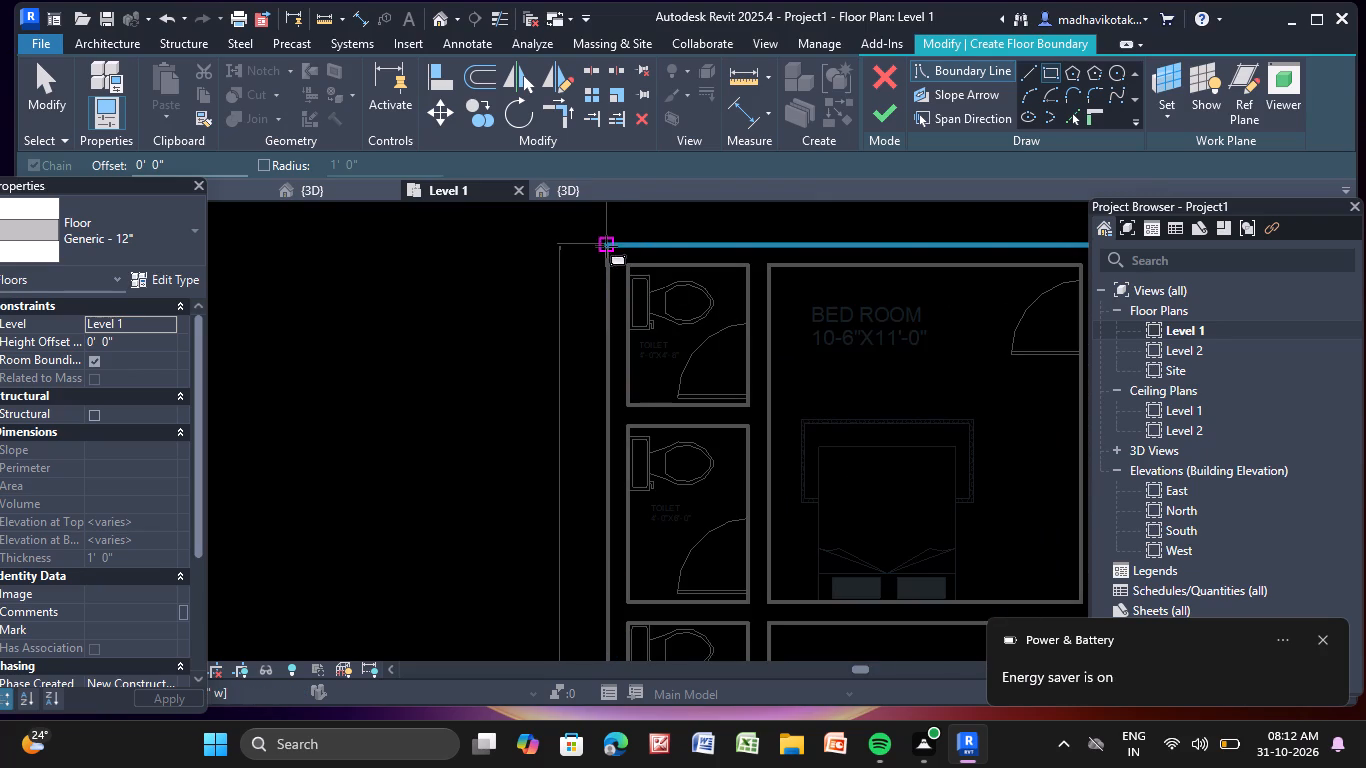
click(605, 245)
scroll(1031, 471, down, 4)
middle_drag(1035, 477, 690, 251)
scroll(899, 573, down, 3)
middle_drag(898, 566, 716, 311)
middle_drag(842, 517, 846, 407)
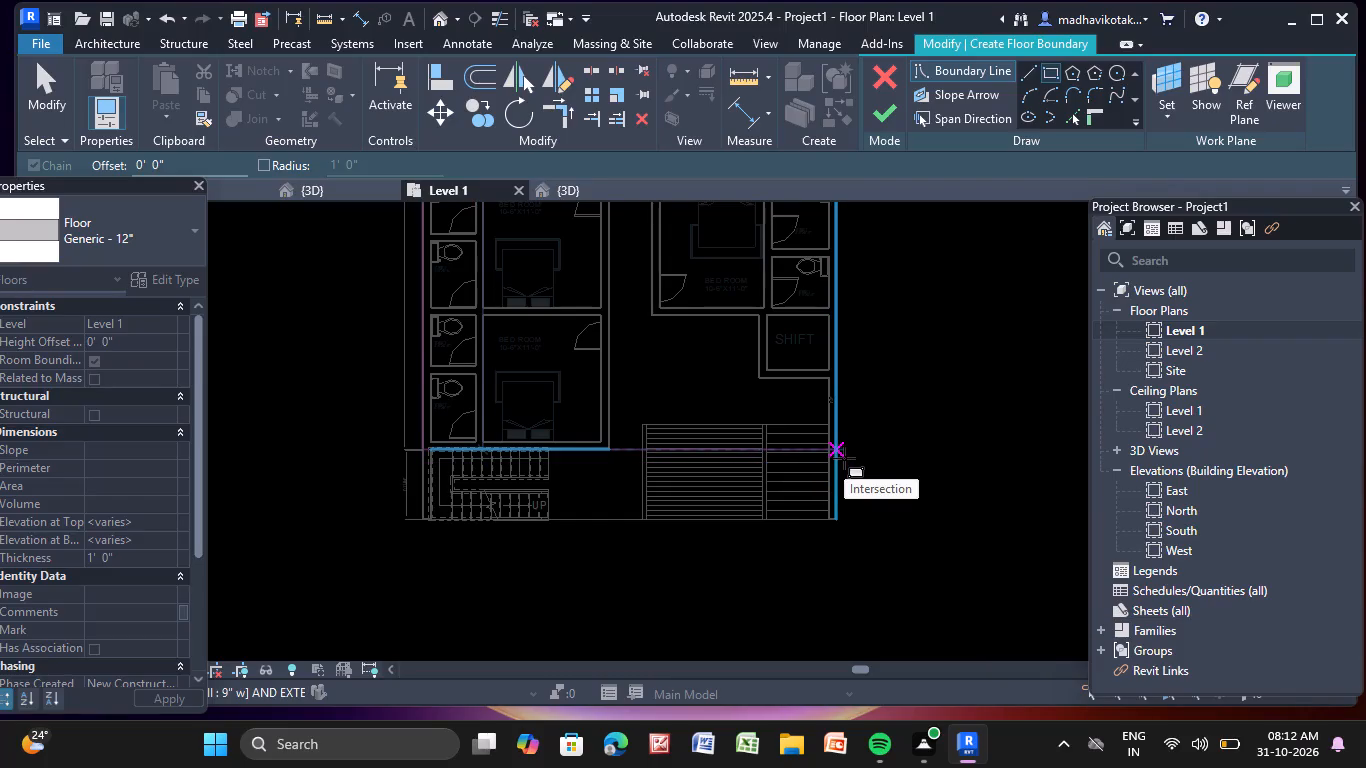
click(842, 524)
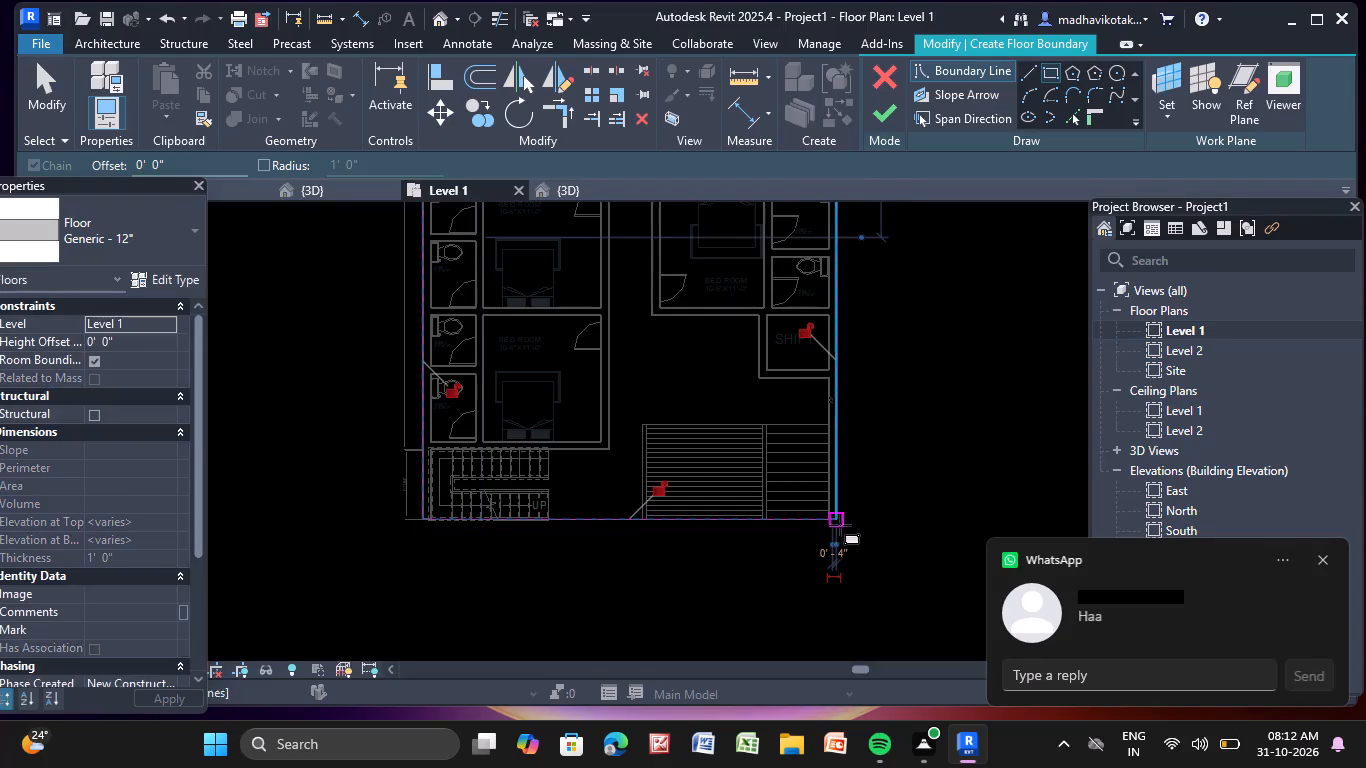
click(885, 122)
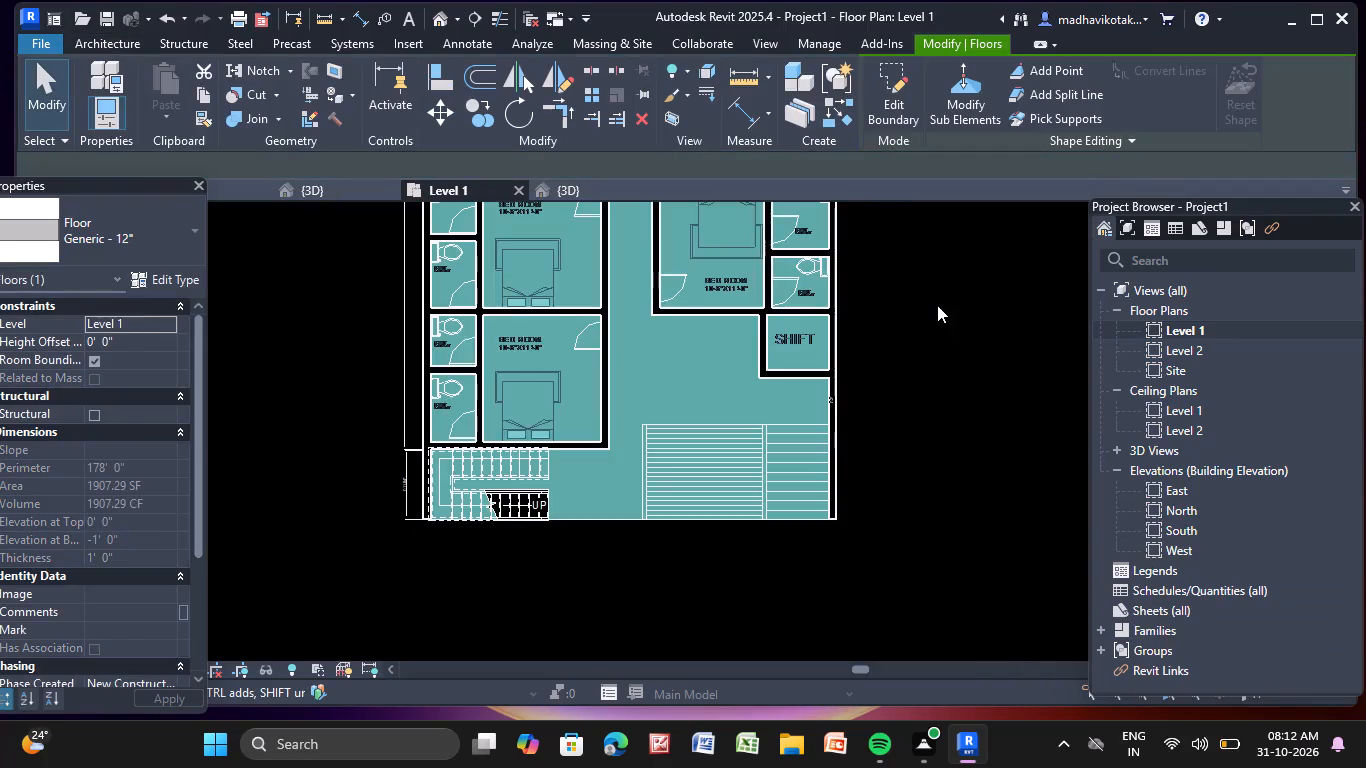
click(937, 305)
In the 3D view, duplicate the new floor's Generic - 12" type under the suggested name.
click(442, 14)
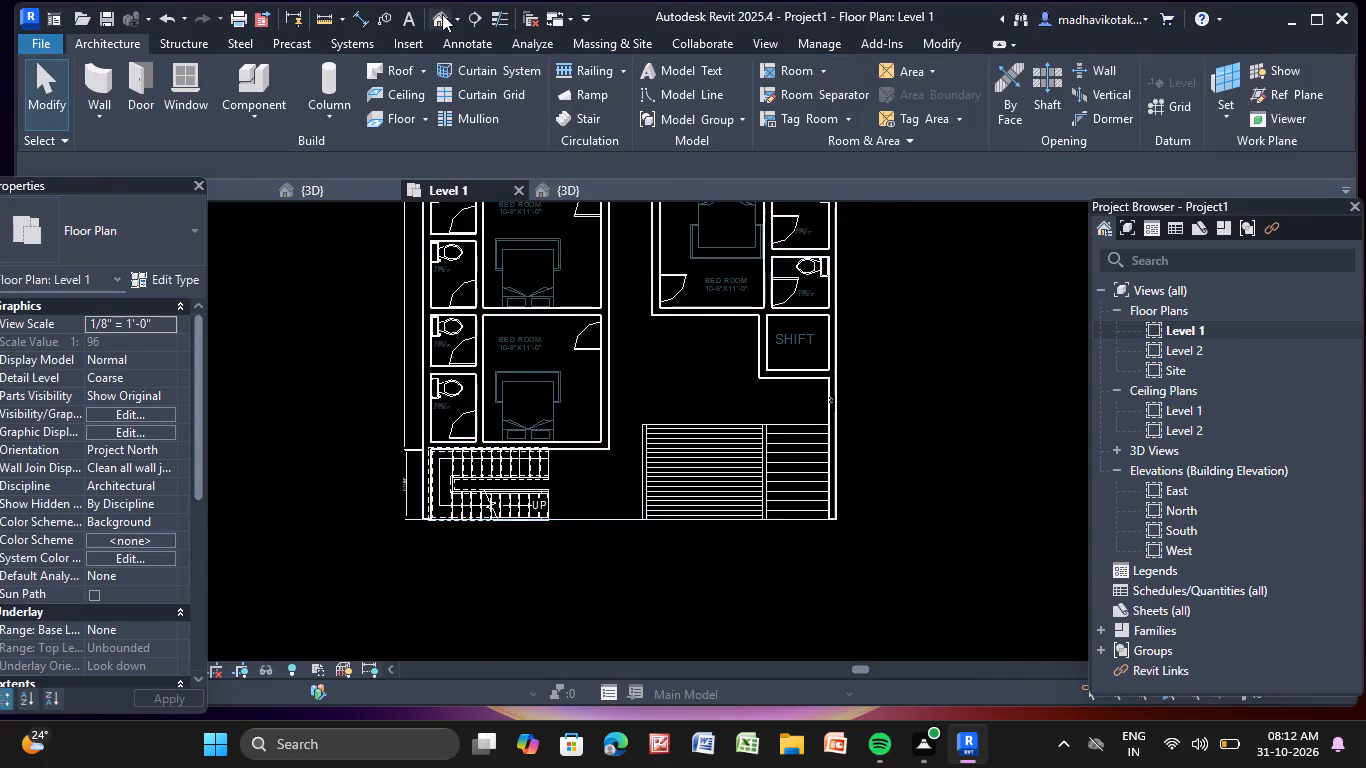
middle_drag(761, 508, 783, 368)
scroll(783, 368, up, 3)
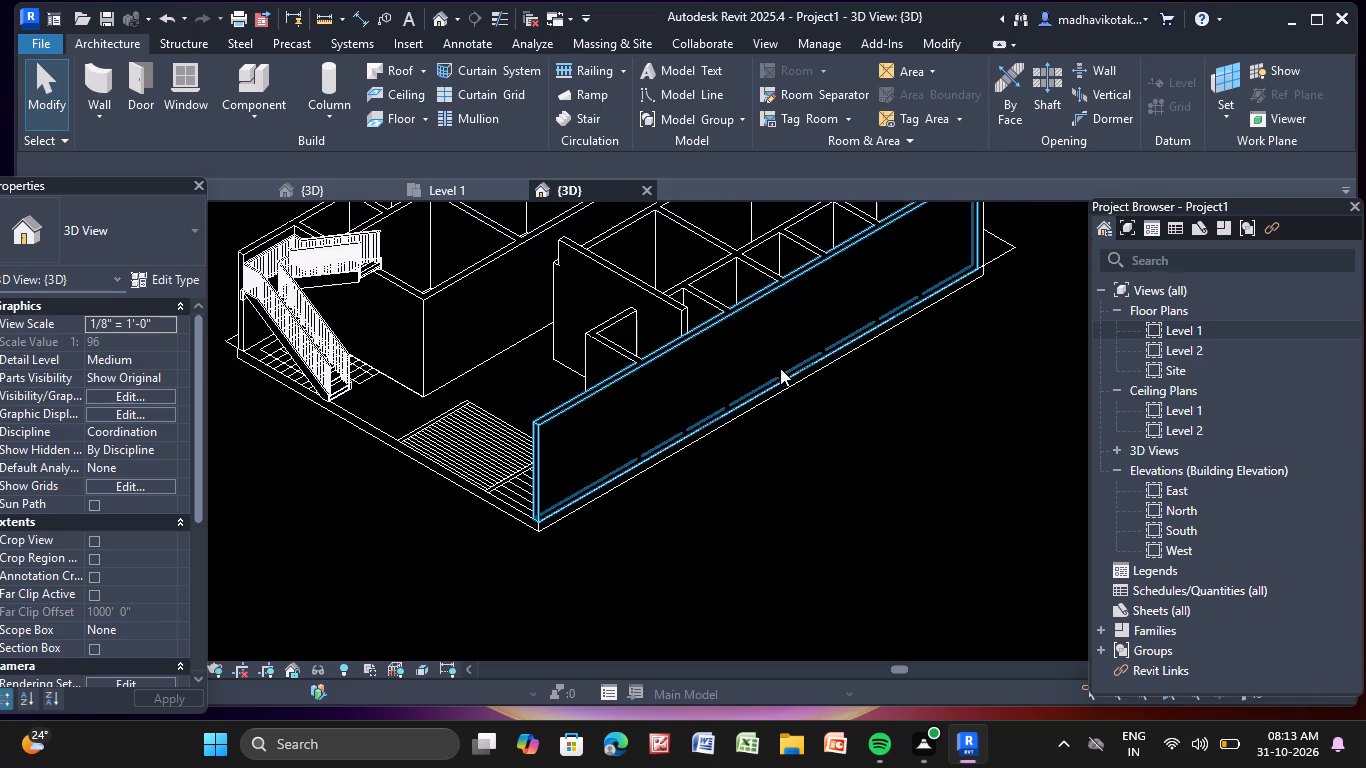
scroll(485, 452, up, 1)
click(349, 425)
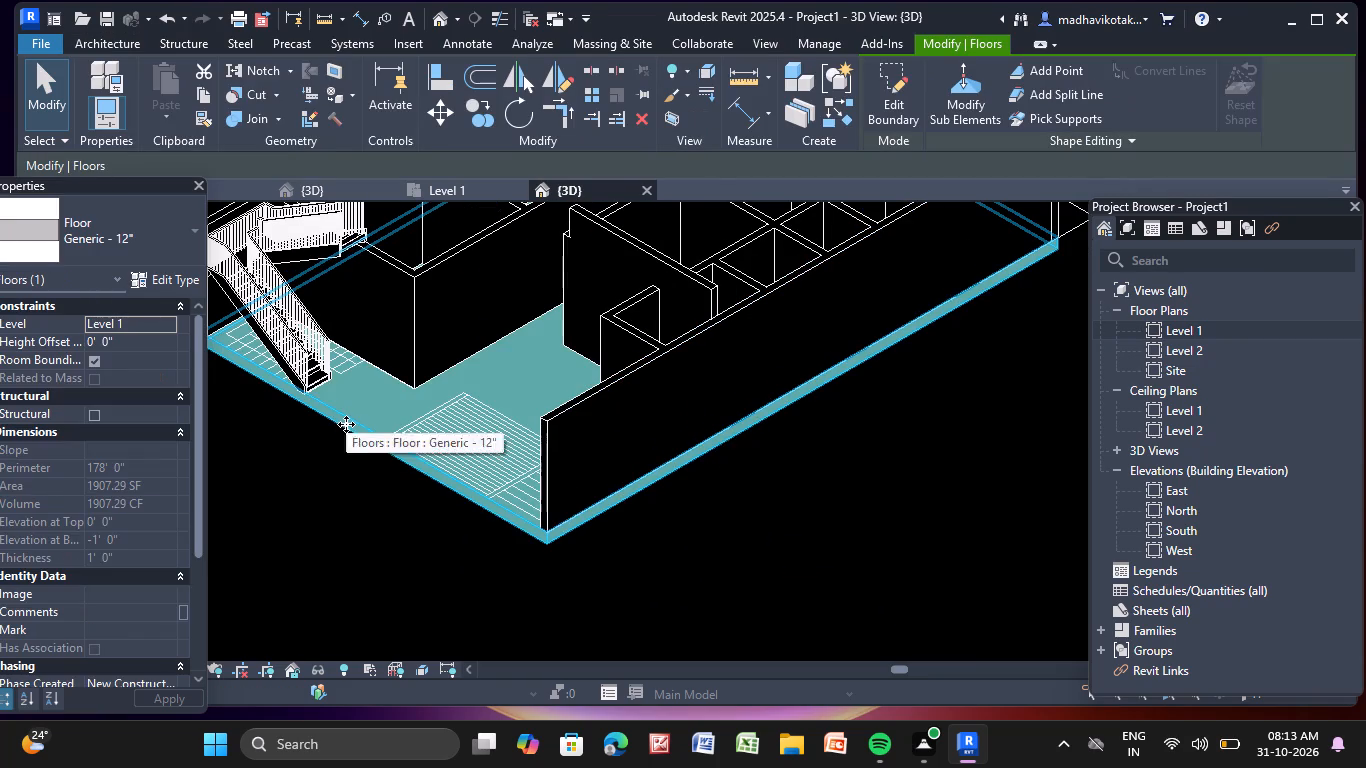
middle_drag(402, 409, 463, 397)
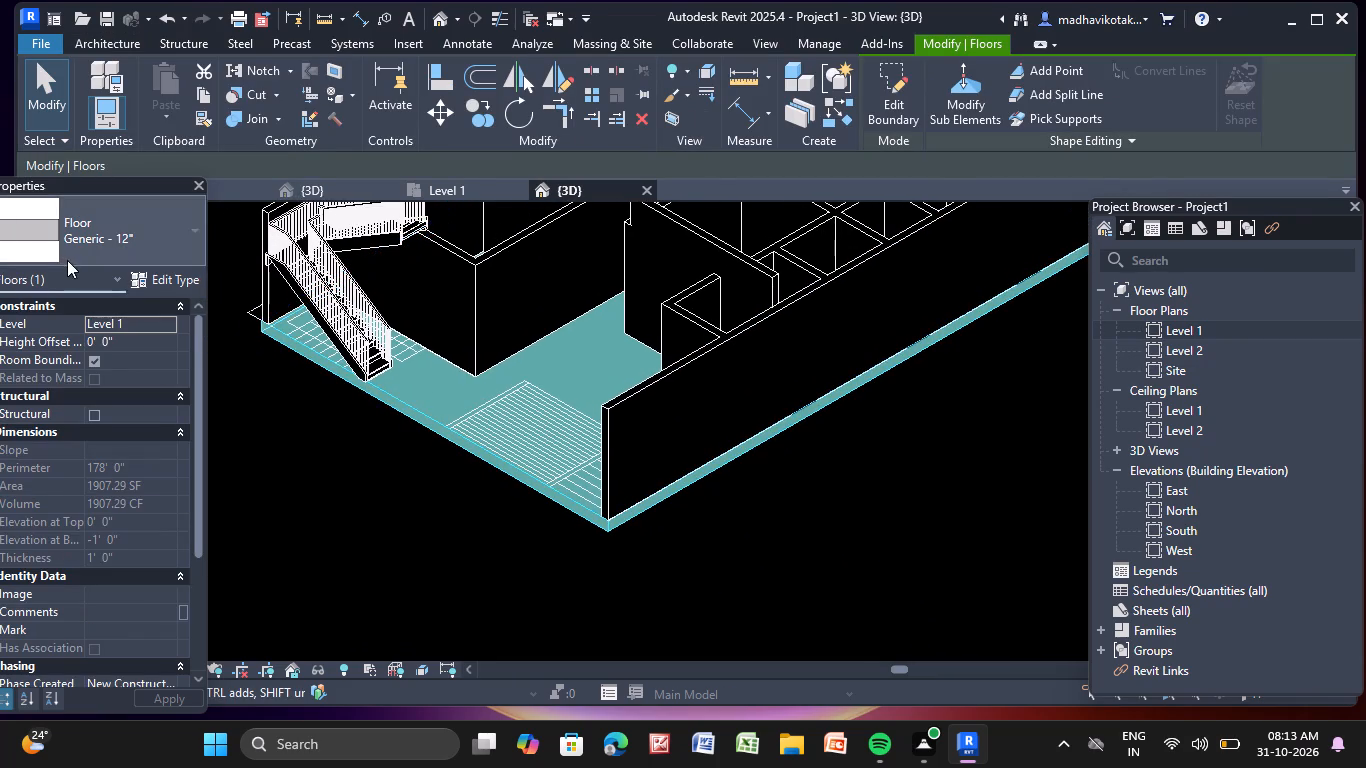
click(191, 278)
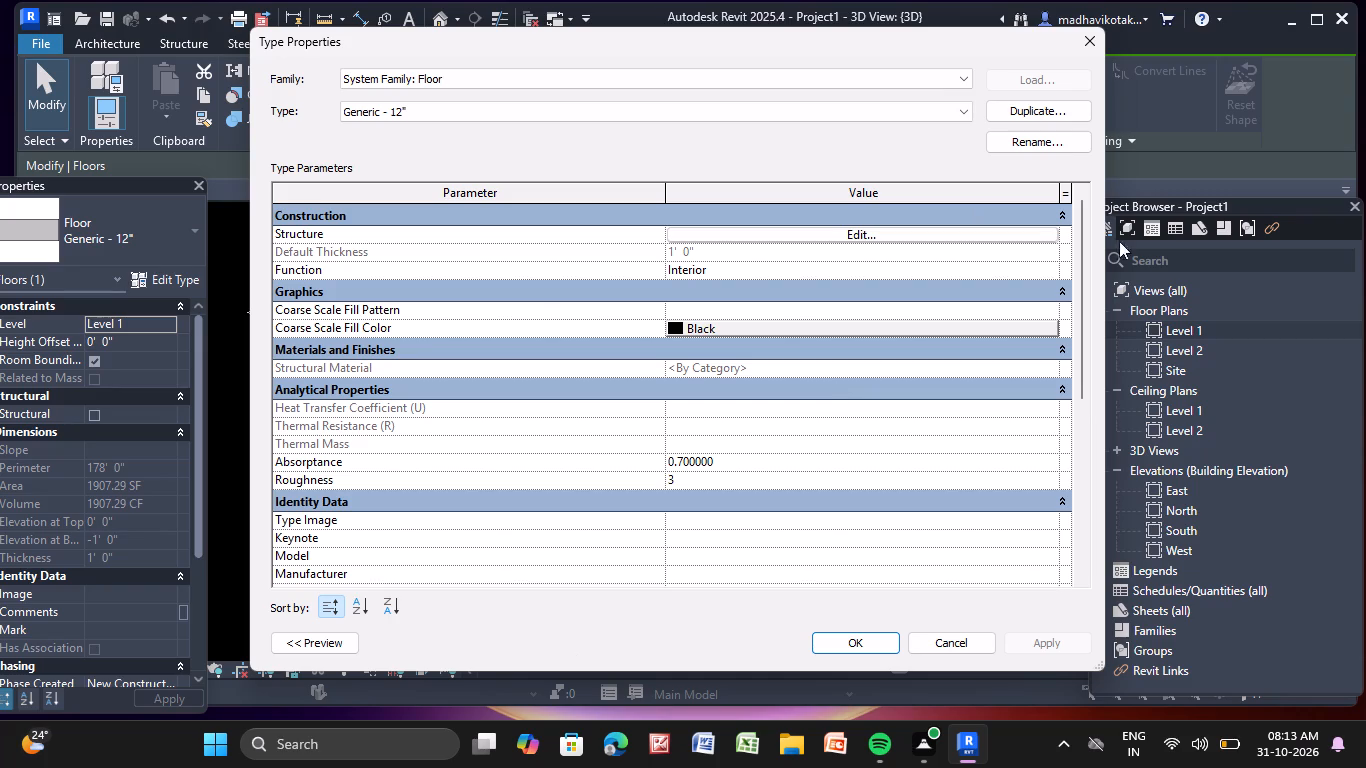
click(1043, 111)
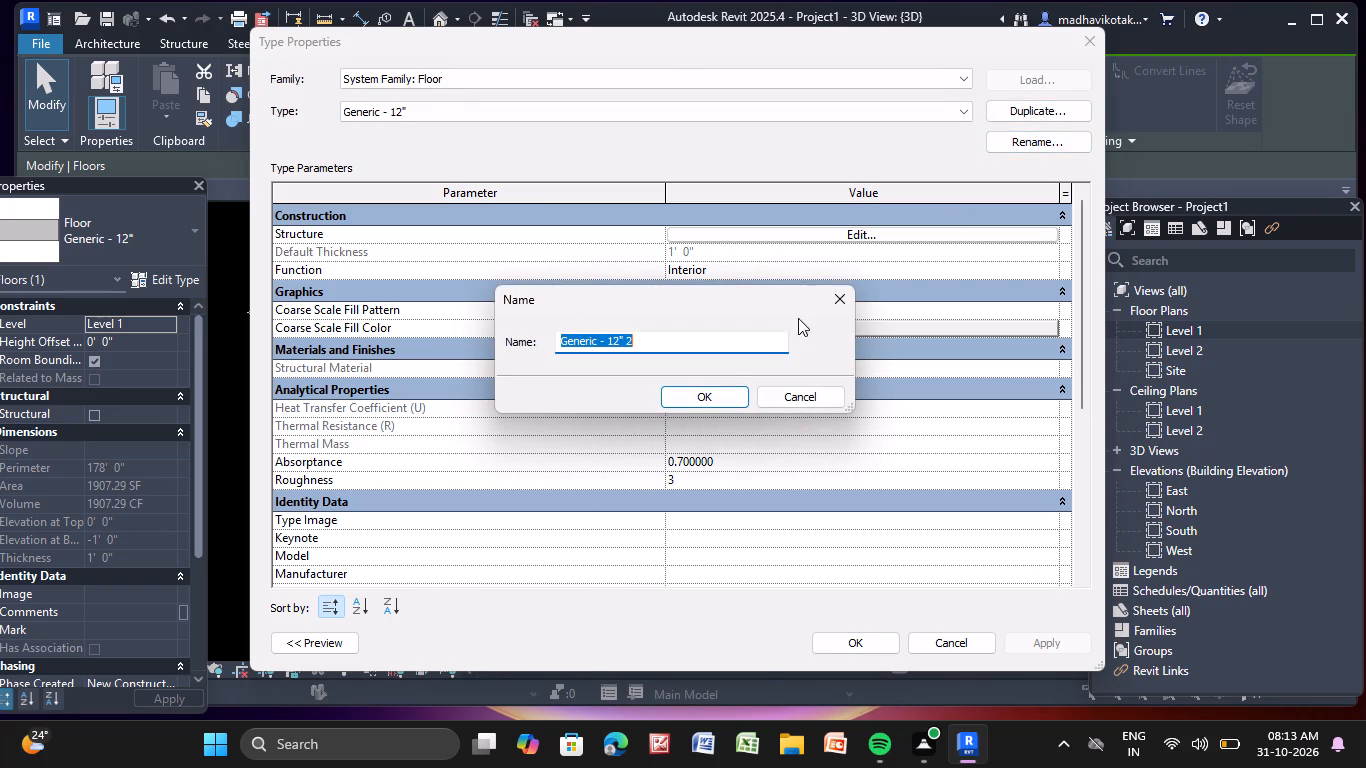
click(733, 399)
Set the structure layer thickness of the duplicated floor type to 6' and apply it to the floor.
click(929, 237)
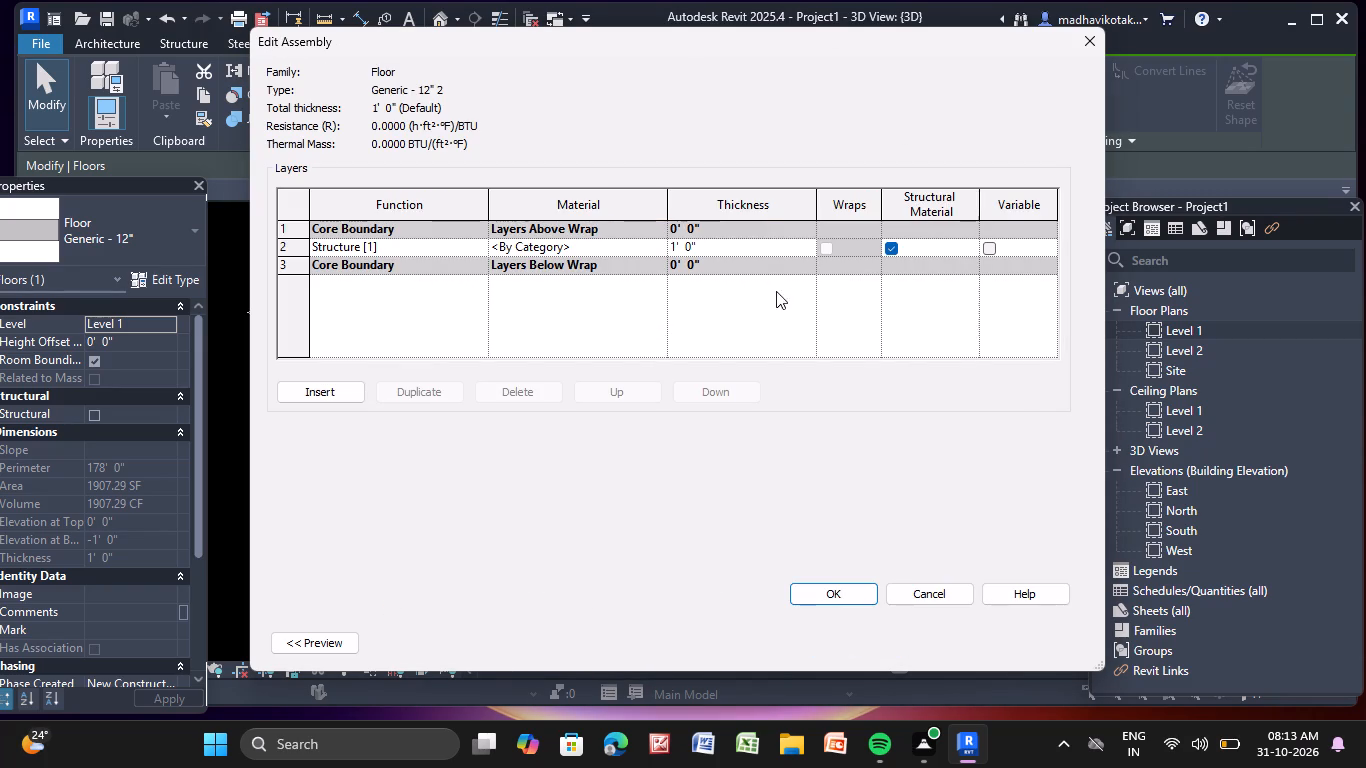
click(757, 252)
key(BackSpace)
key(BackSpace)
key(BackSpace)
key(BackSpace)
key(BackSpace)
key(BackSpace)
key(BackSpace)
key(BackSpace)
key(BackSpace)
key(BackSpace)
key(BackSpace)
key(BackSpace)
key(BackSpace)
key(BackSpace)
key(BackSpace)
key(BackSpace)
key(BackSpace)
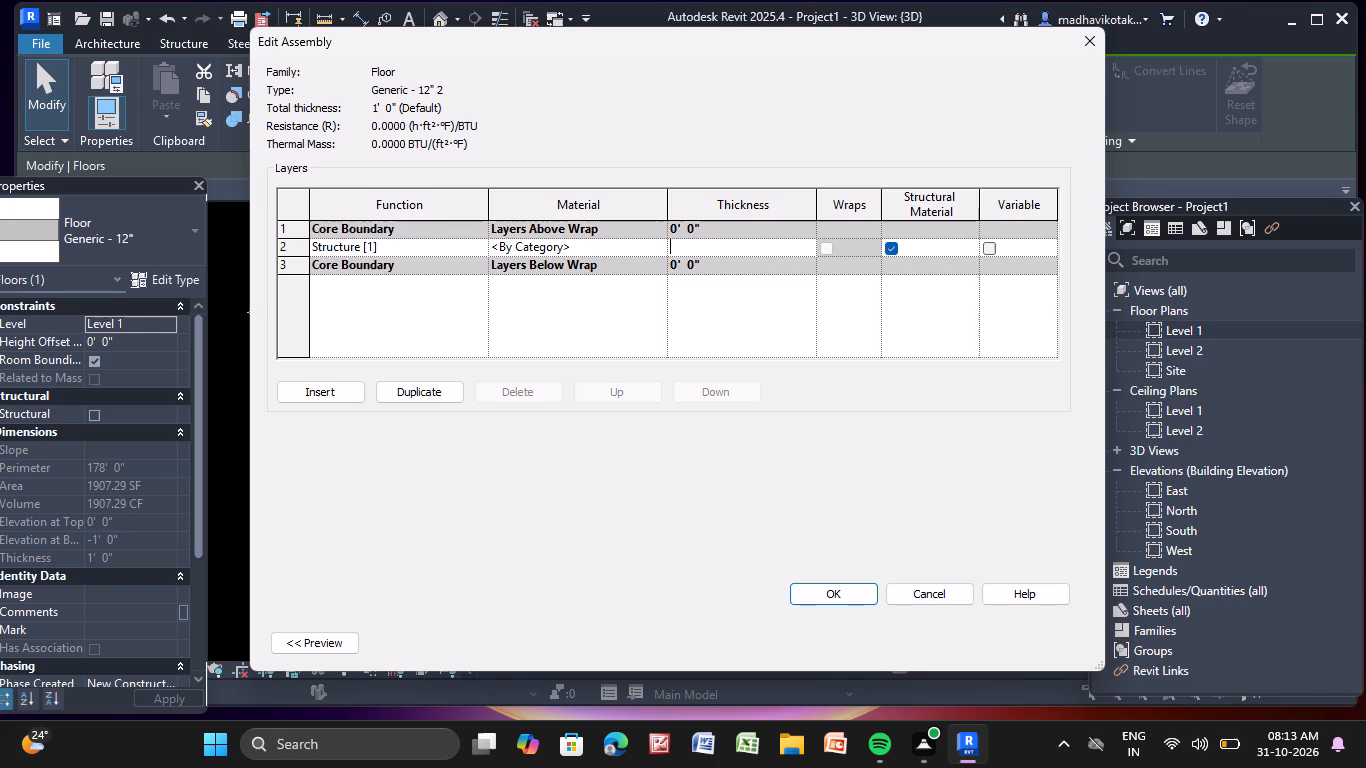
key(6)
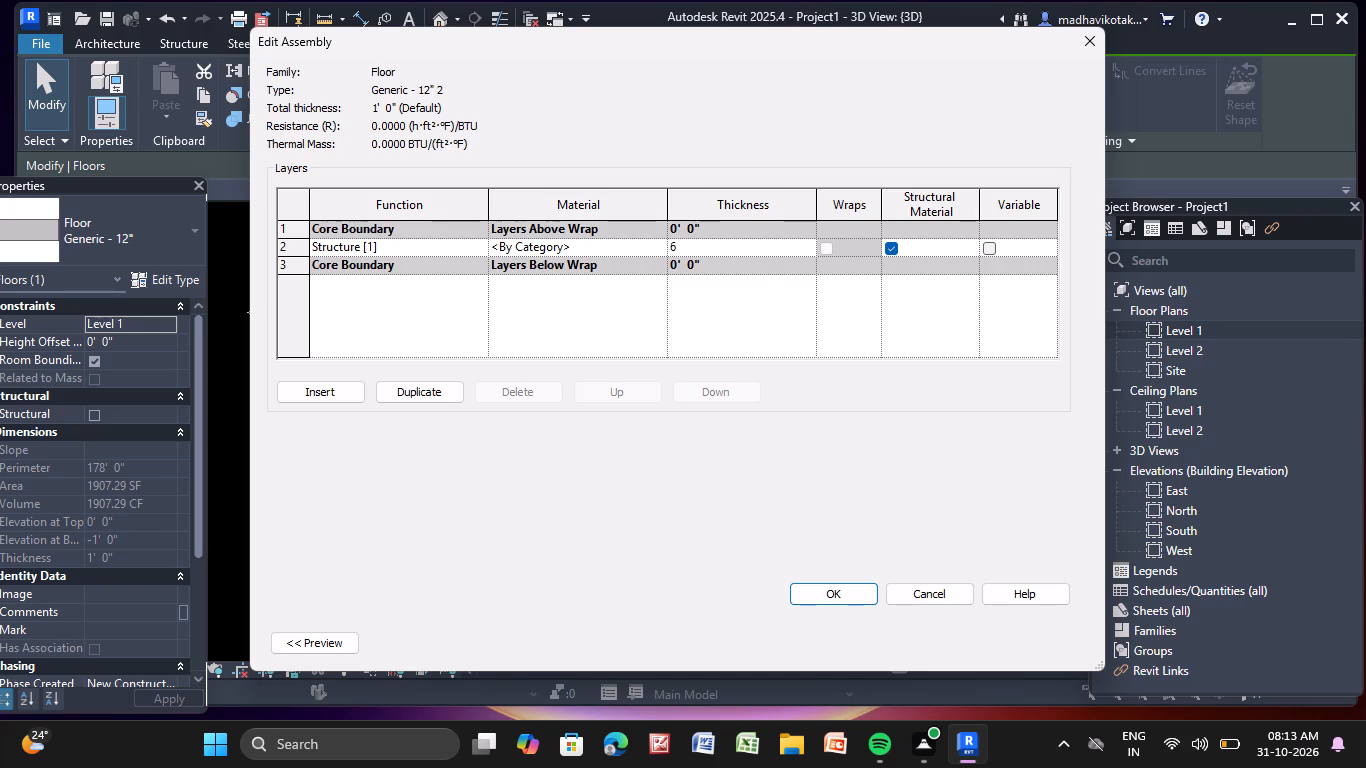
key(Return)
key(Return)
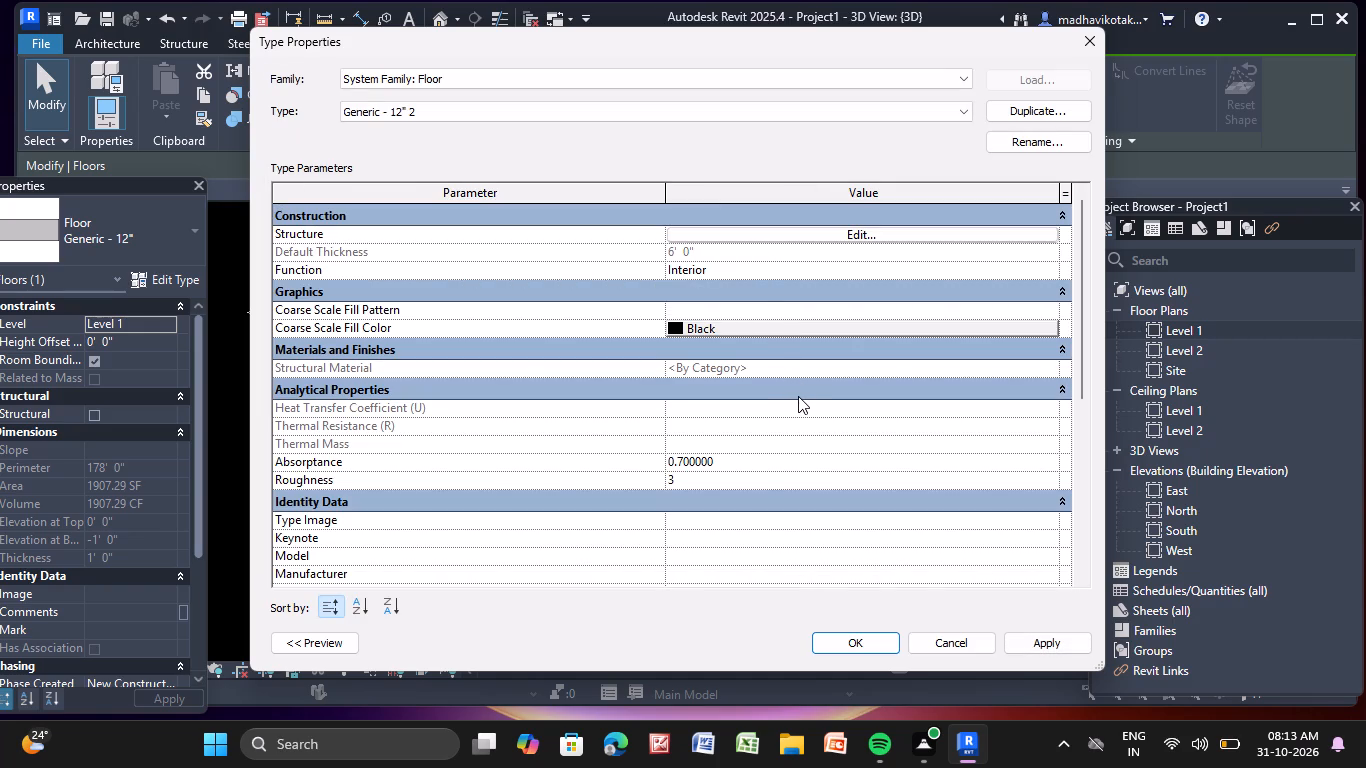
click(882, 645)
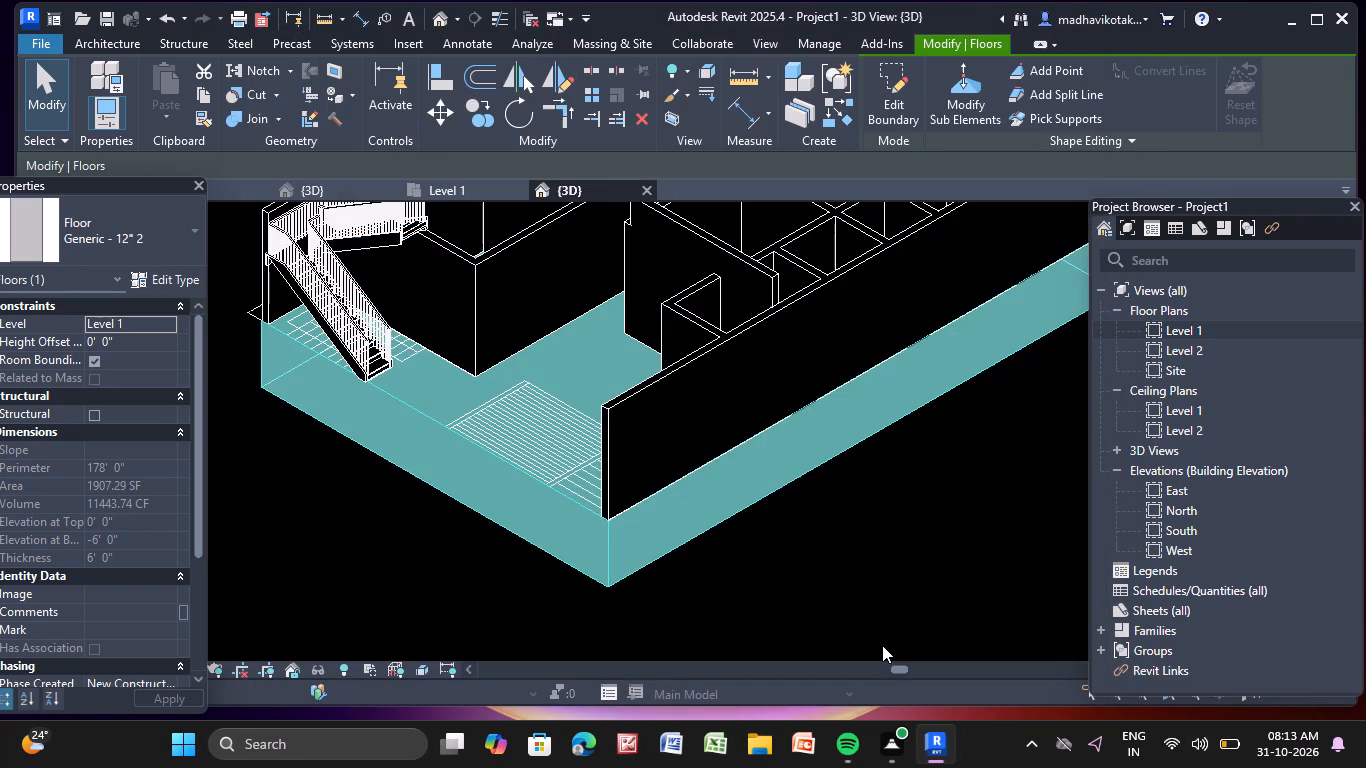
click(882, 644)
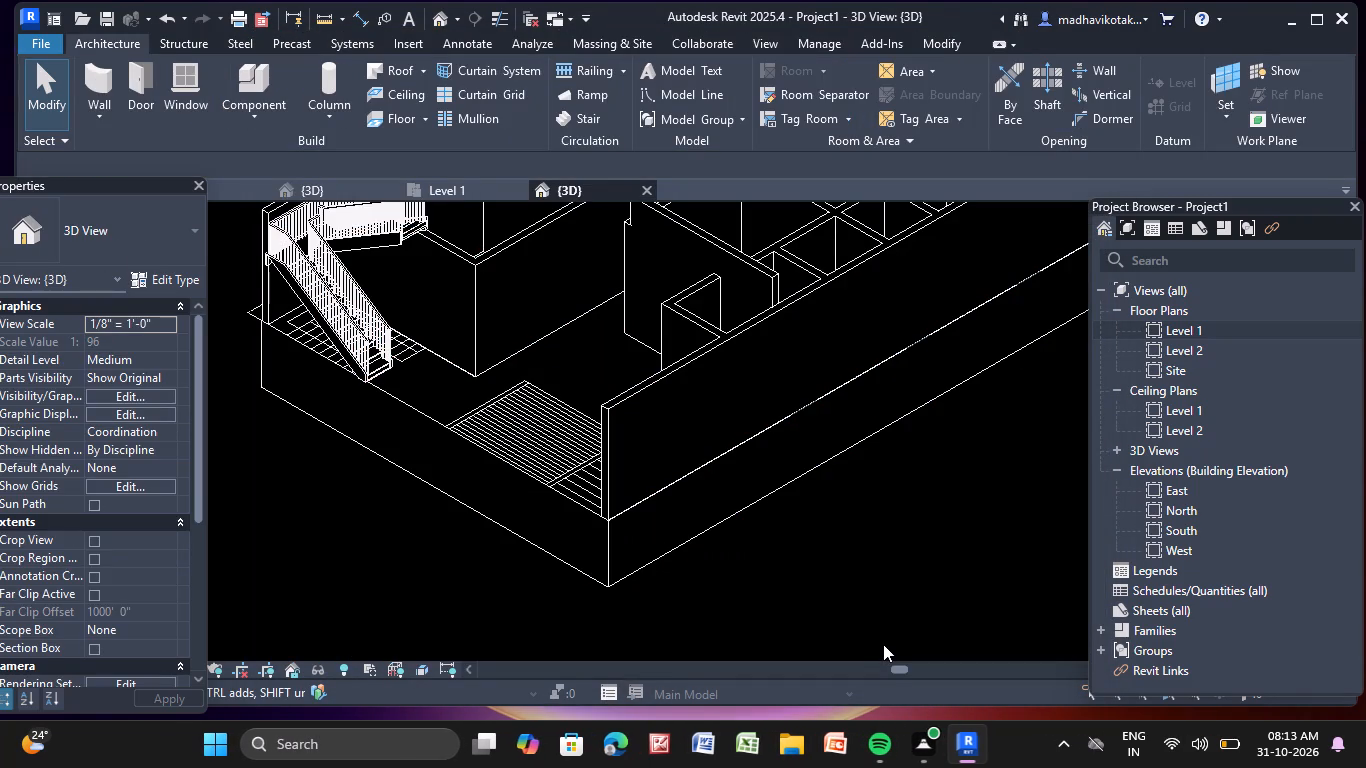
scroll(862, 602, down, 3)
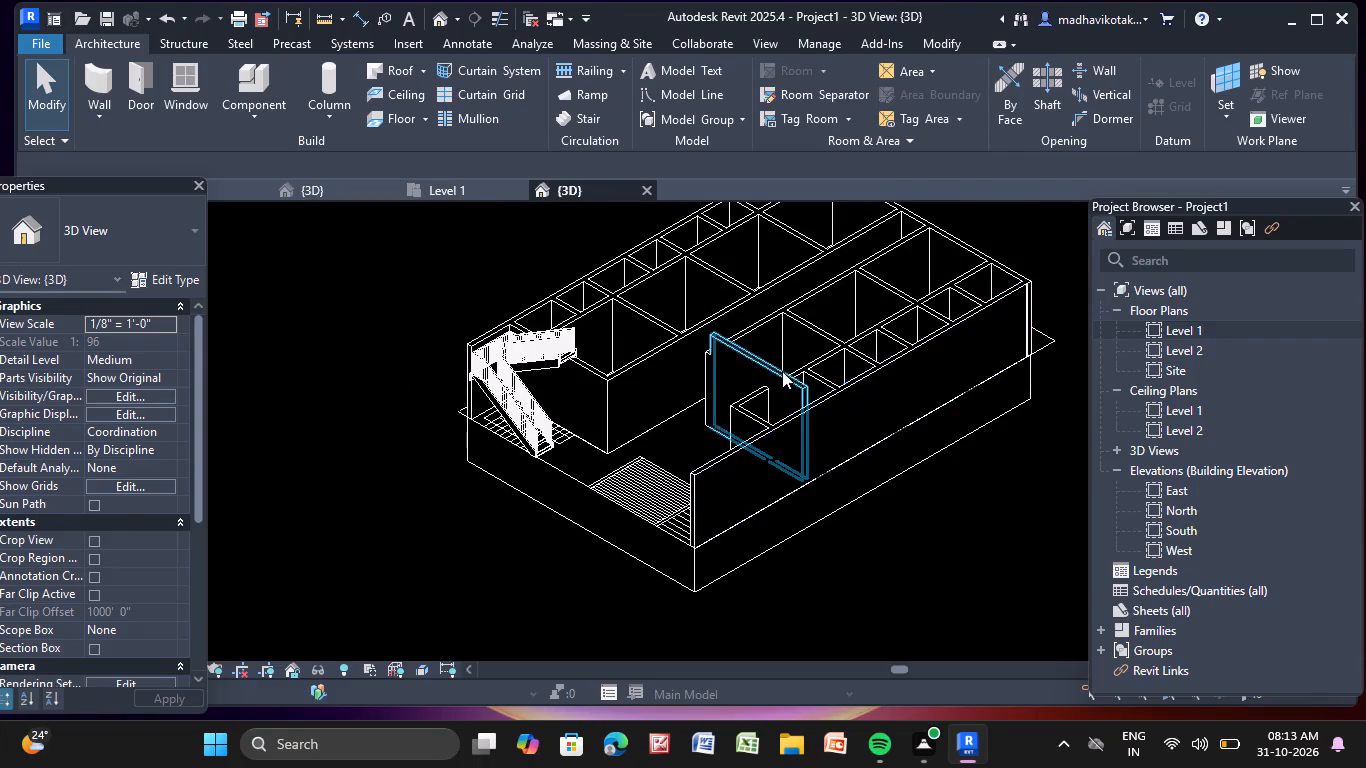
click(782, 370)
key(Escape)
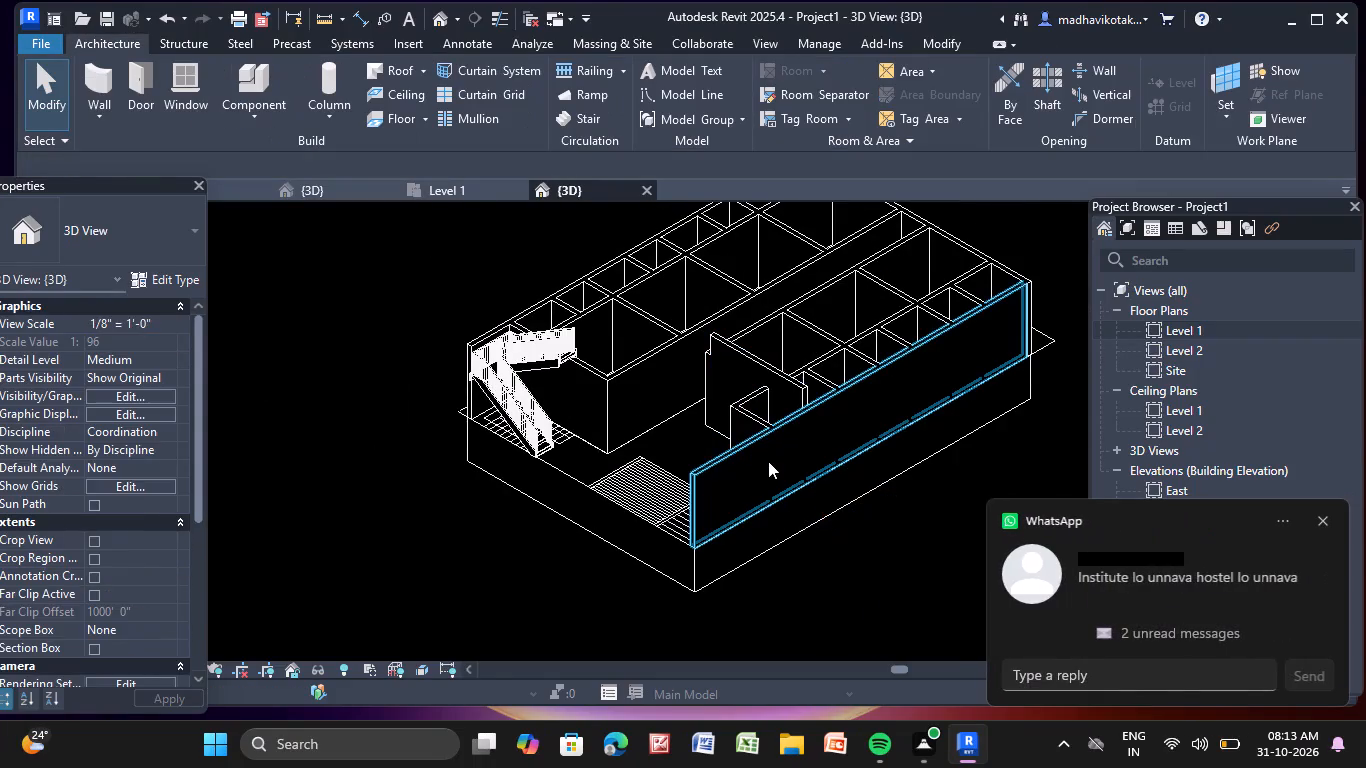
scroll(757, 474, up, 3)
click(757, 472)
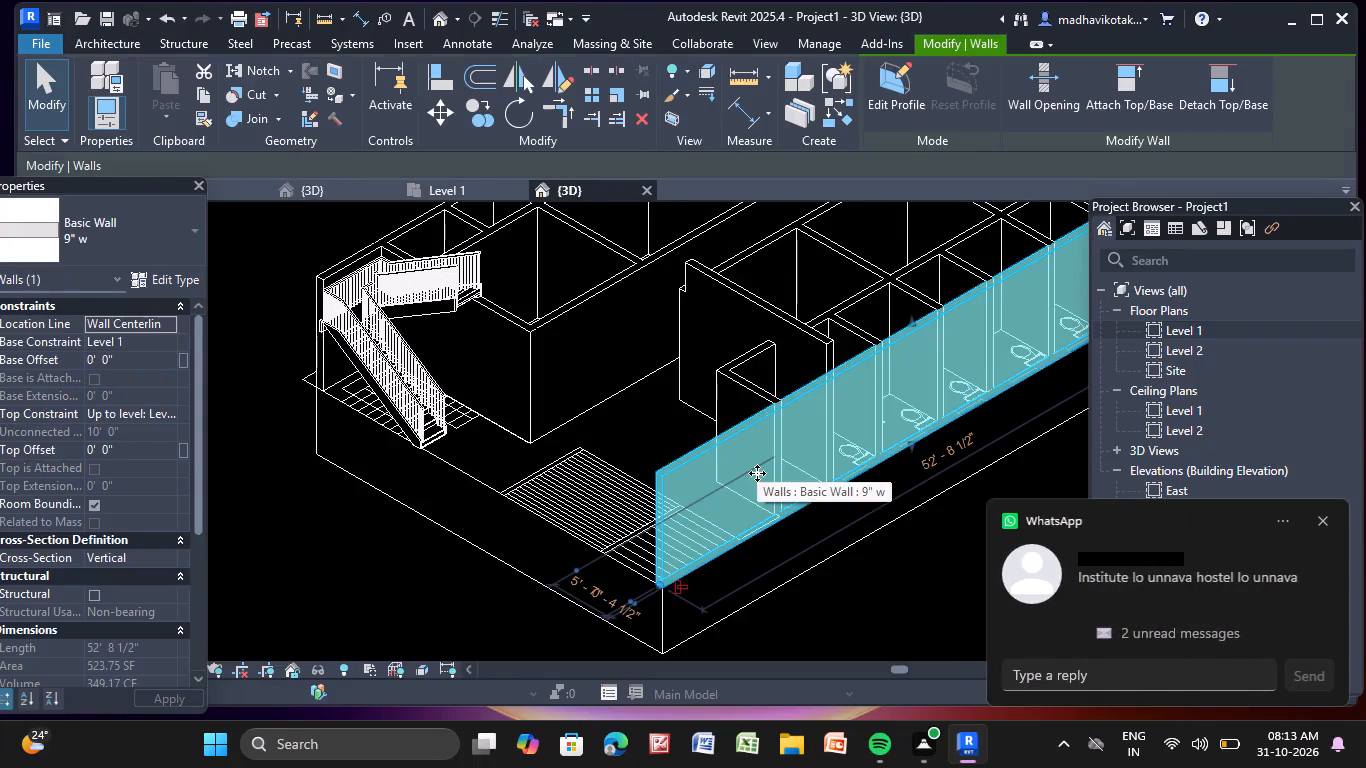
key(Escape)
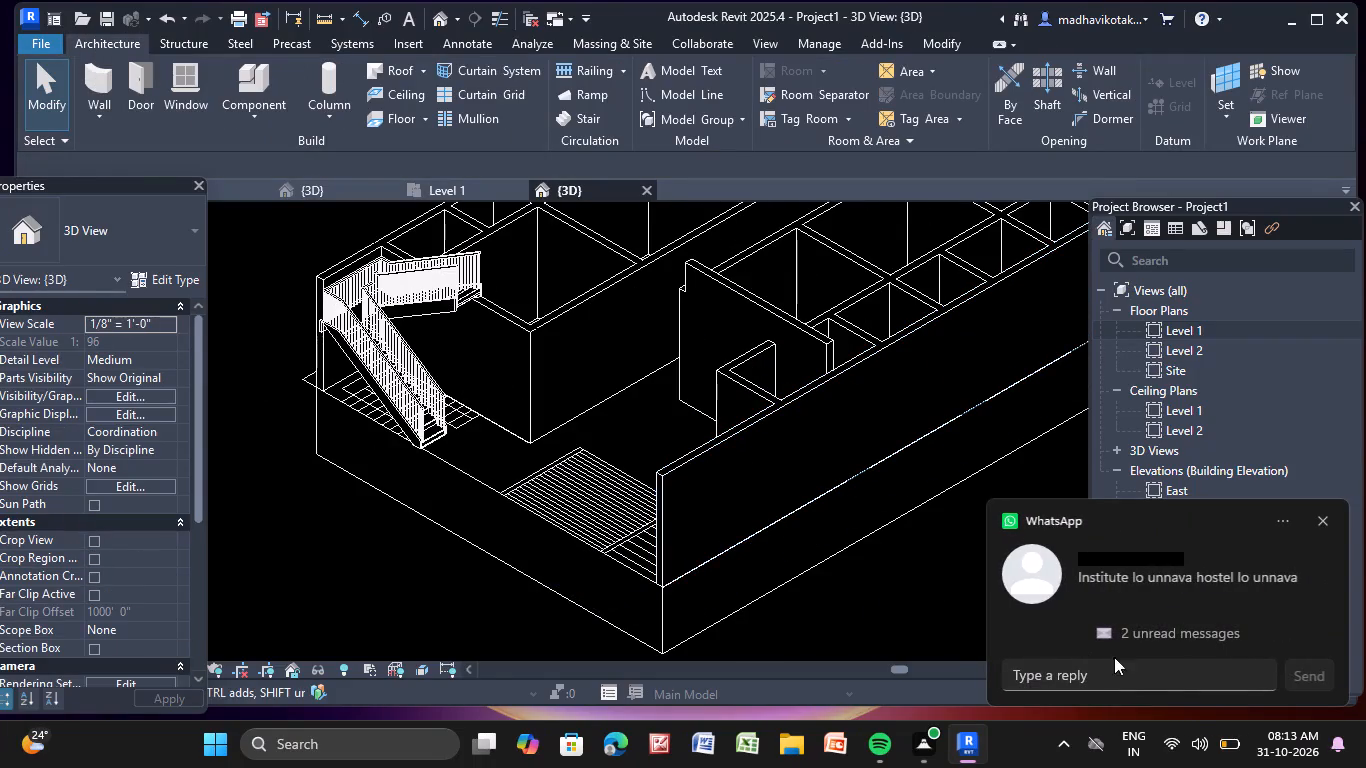
Reply "hostel" to the incoming WhatsApp message.
click(1105, 679)
text(hostel)
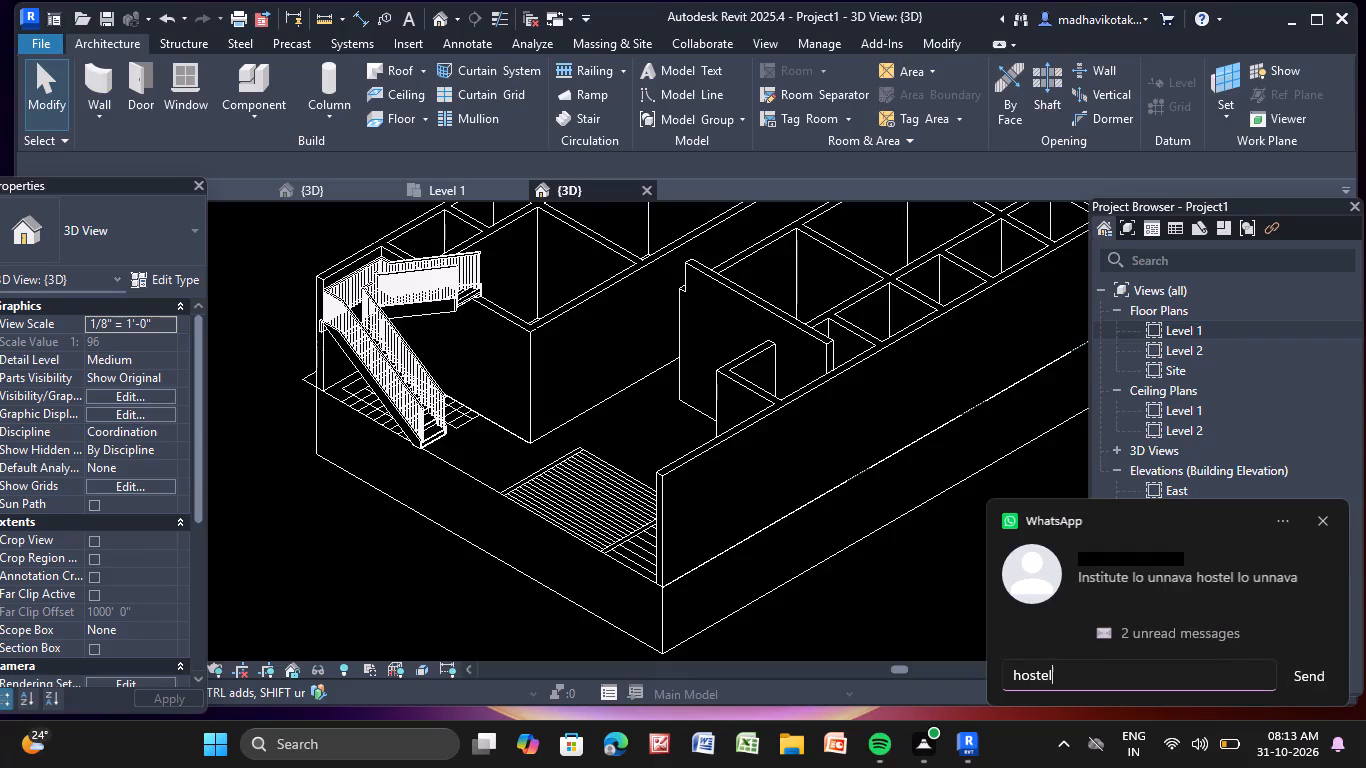
click(1314, 682)
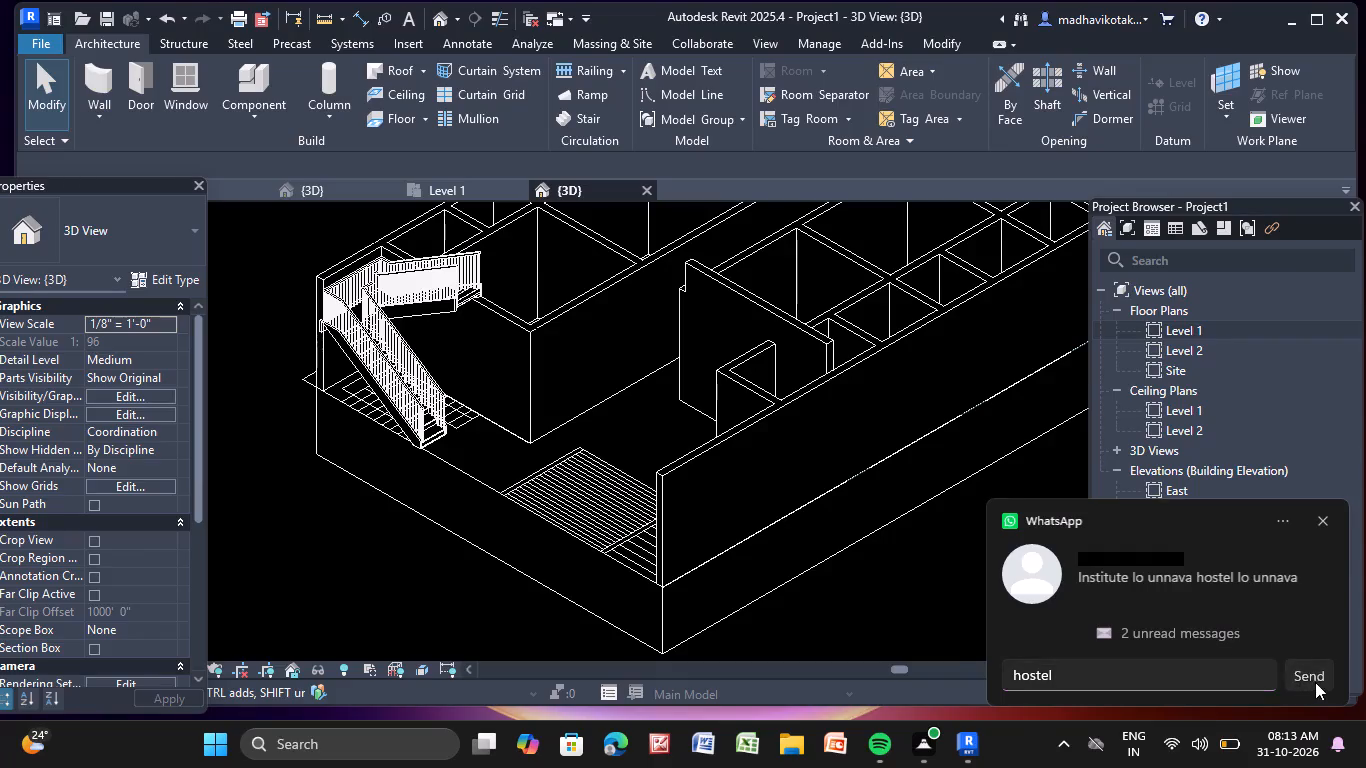
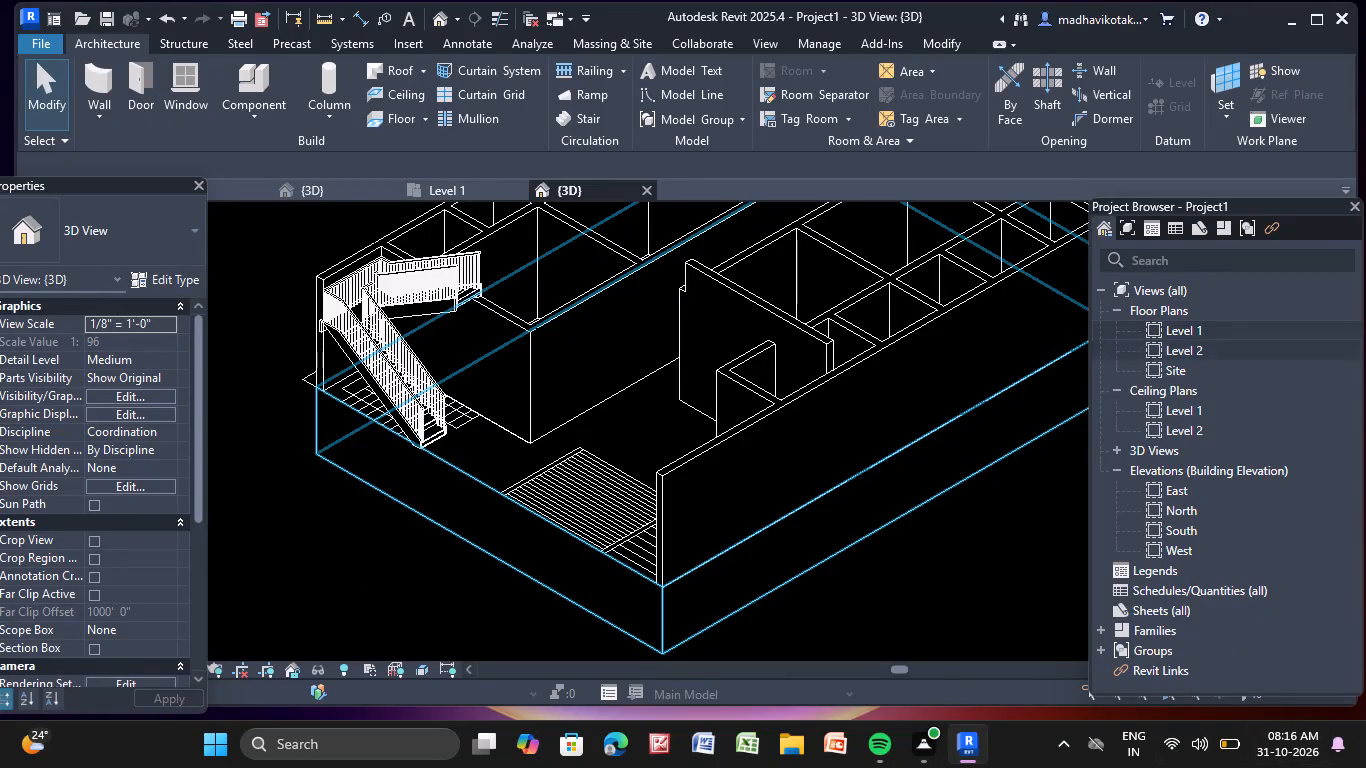
Open the recent project MADHU 2.rvt, the entry listed between app 1.rvt and today 29.rvt.
scroll(1246, 110, down, 2)
scroll(896, 289, down, 8)
middle_drag(851, 287, 717, 418)
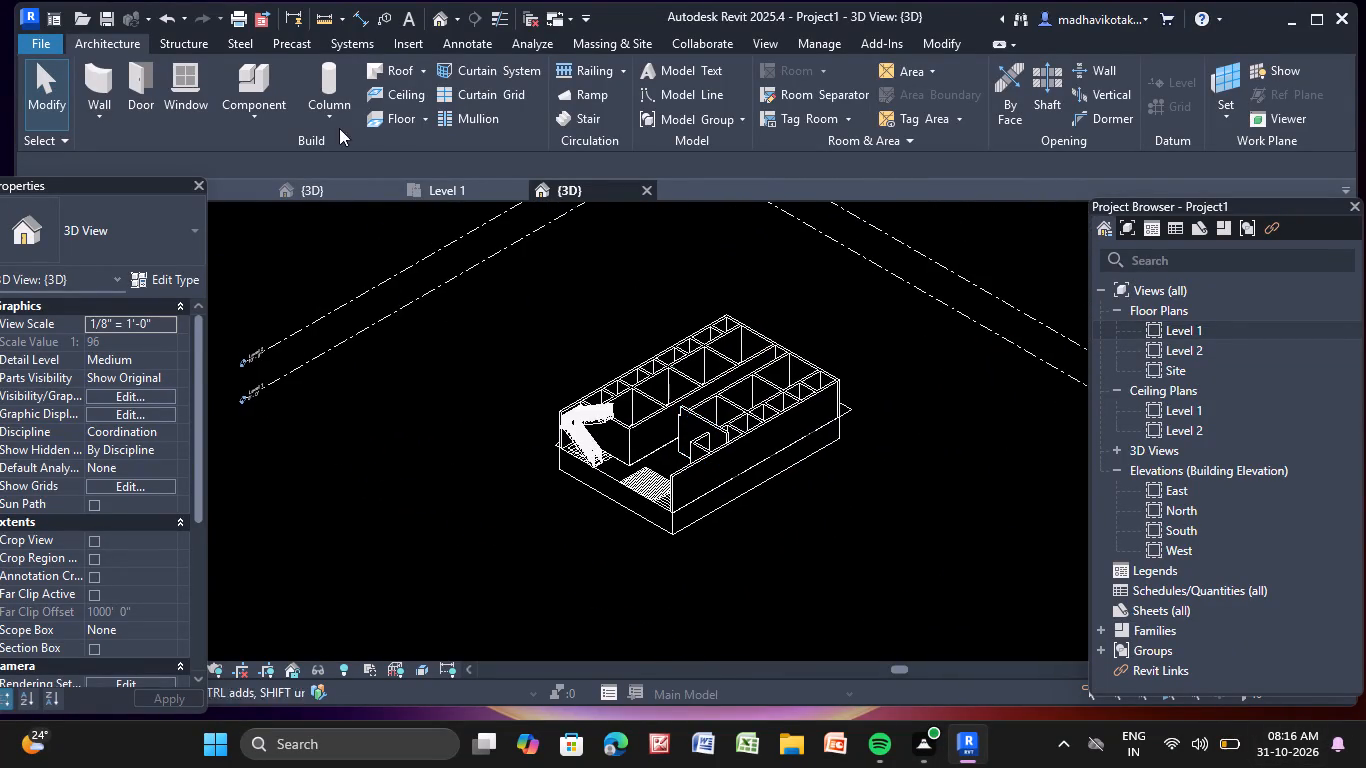
click(57, 45)
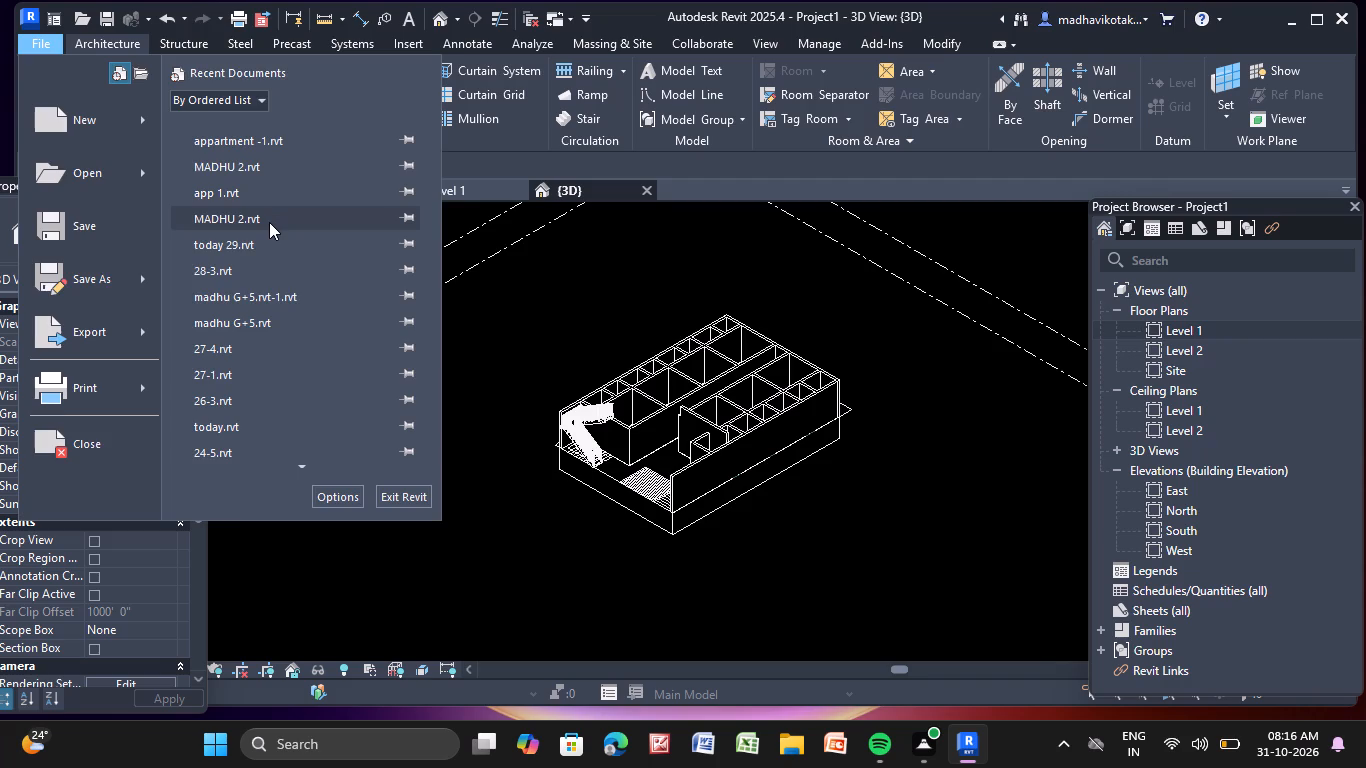
double_click(269, 222)
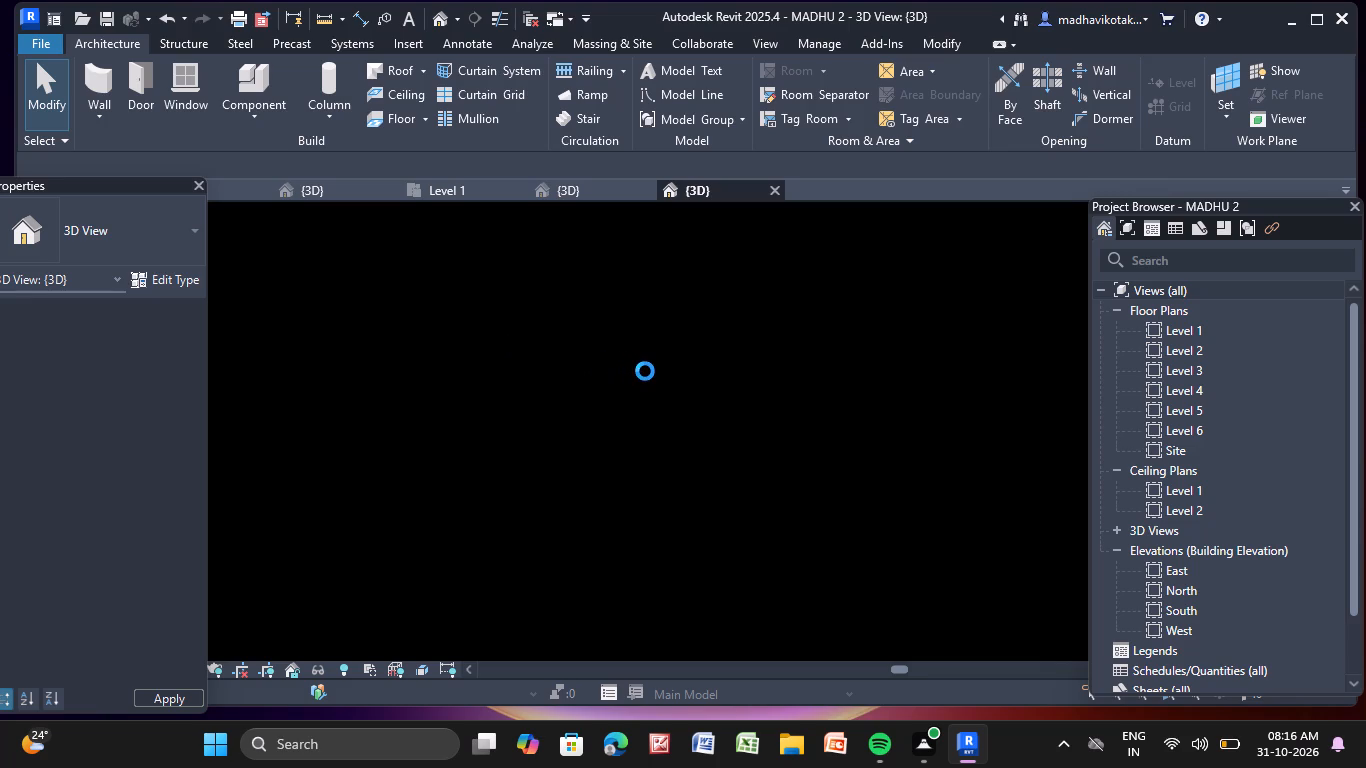
Examine the multi-storey building's front facade and the adjacent outdoor area with umbrellas in the 3D view.
middle_drag(643, 397, 833, 440)
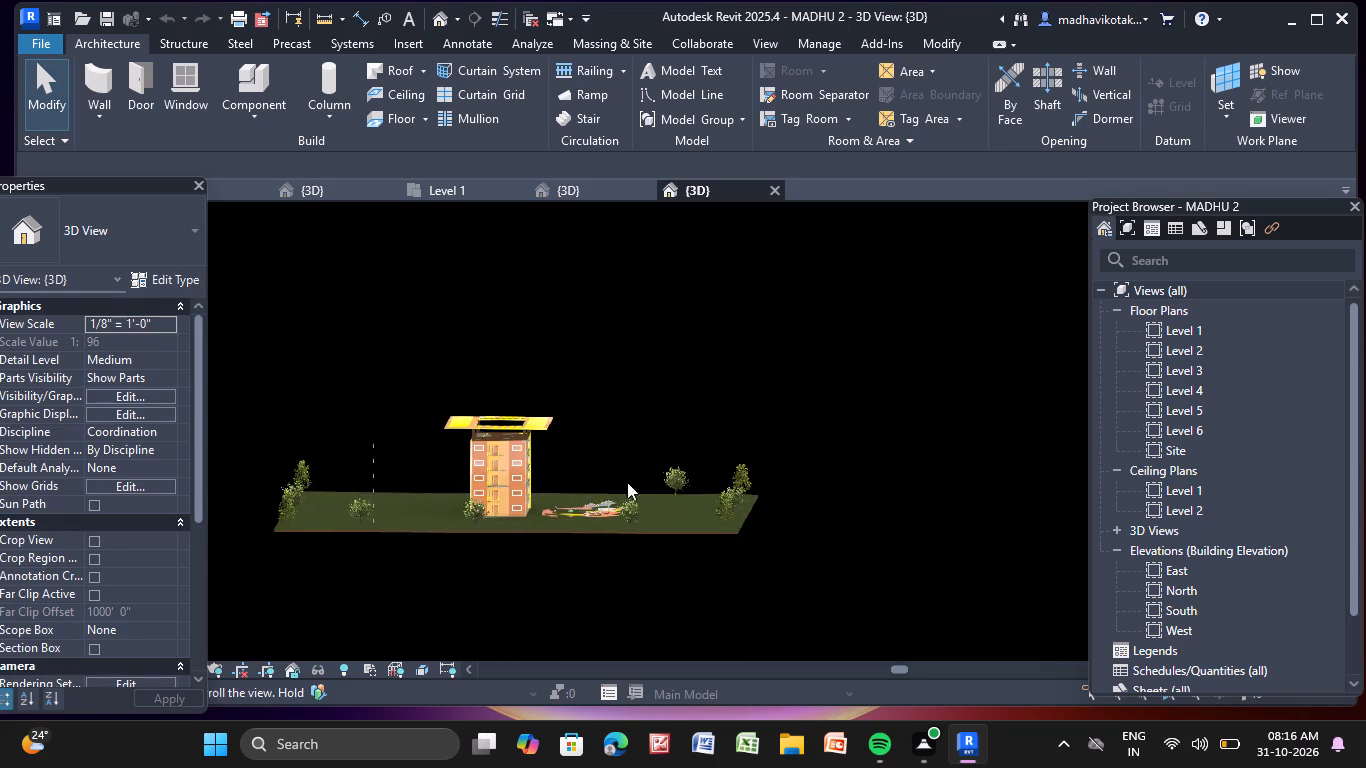
scroll(618, 485, up, 6)
scroll(534, 499, up, 2)
middle_drag(491, 487, 708, 453)
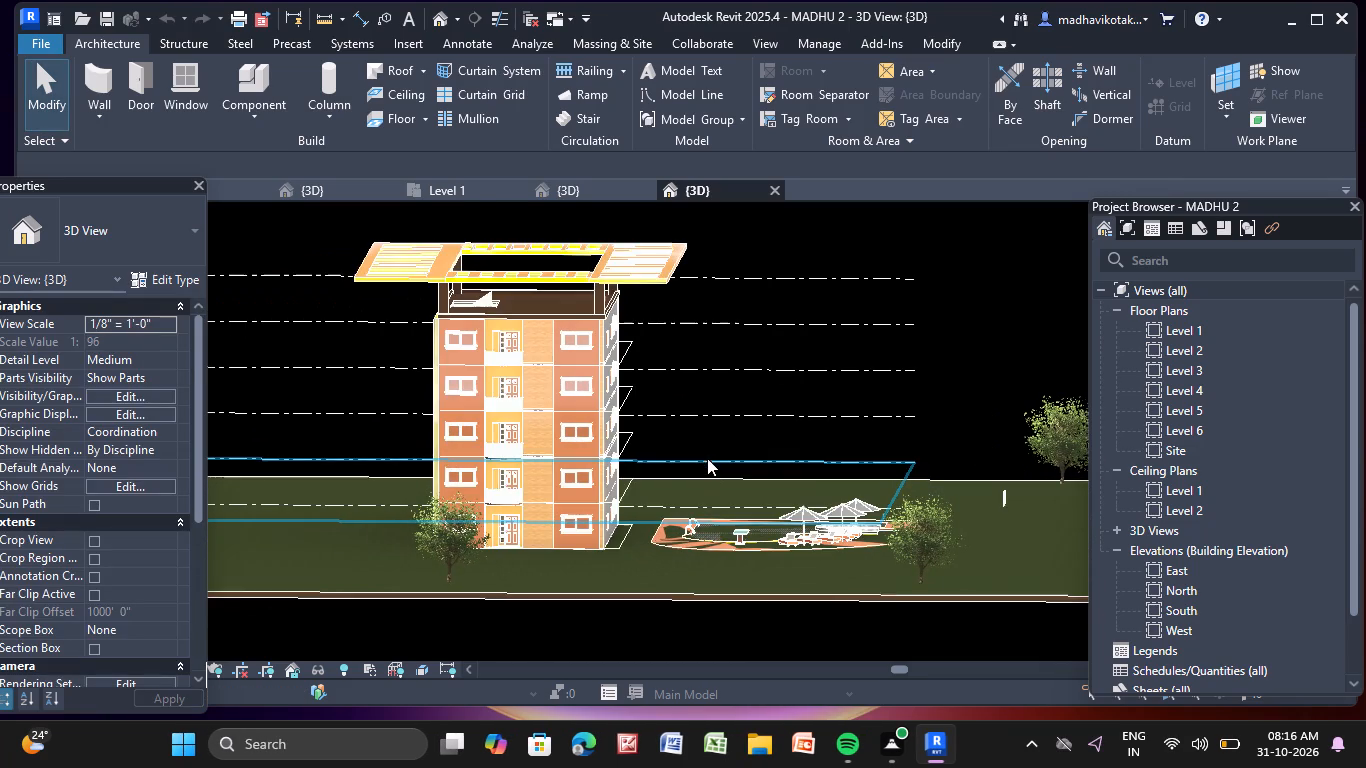
middle_drag(703, 471, 654, 423)
scroll(654, 423, up, 3)
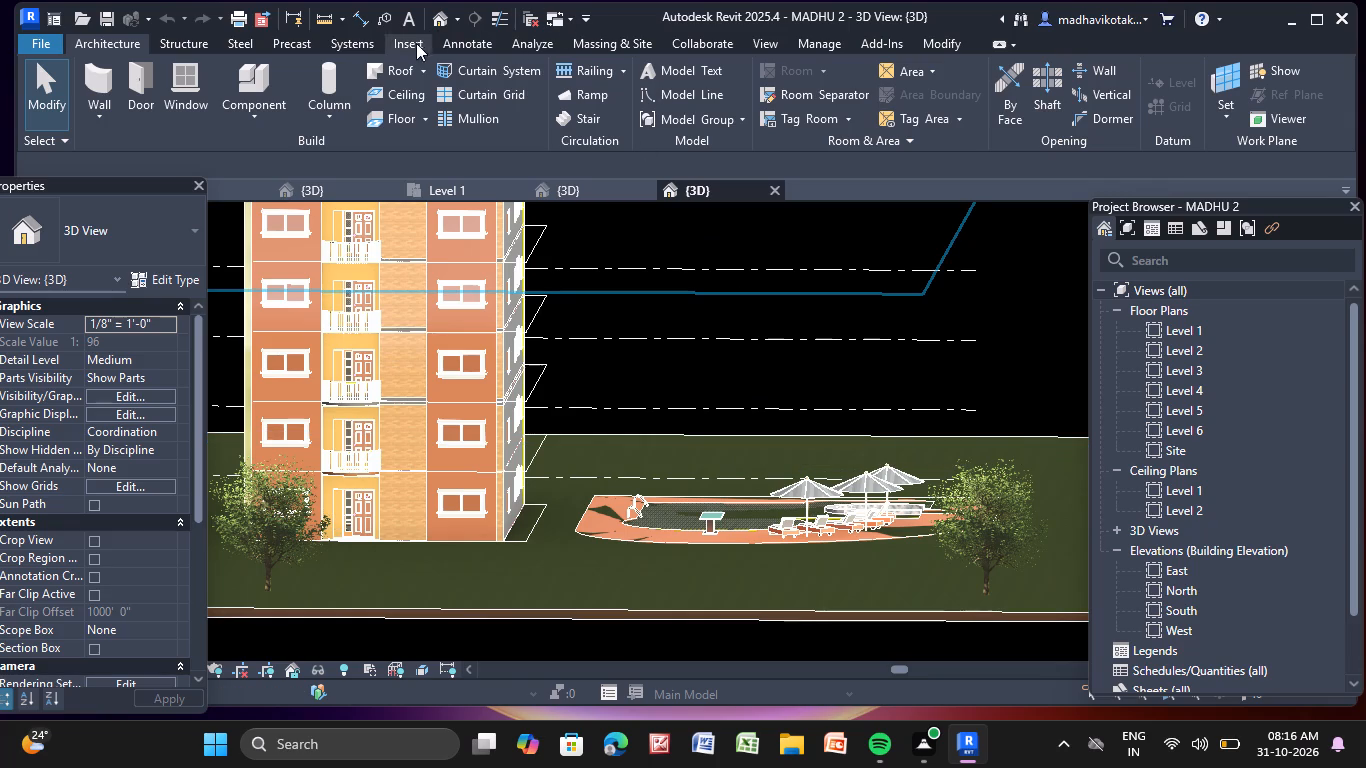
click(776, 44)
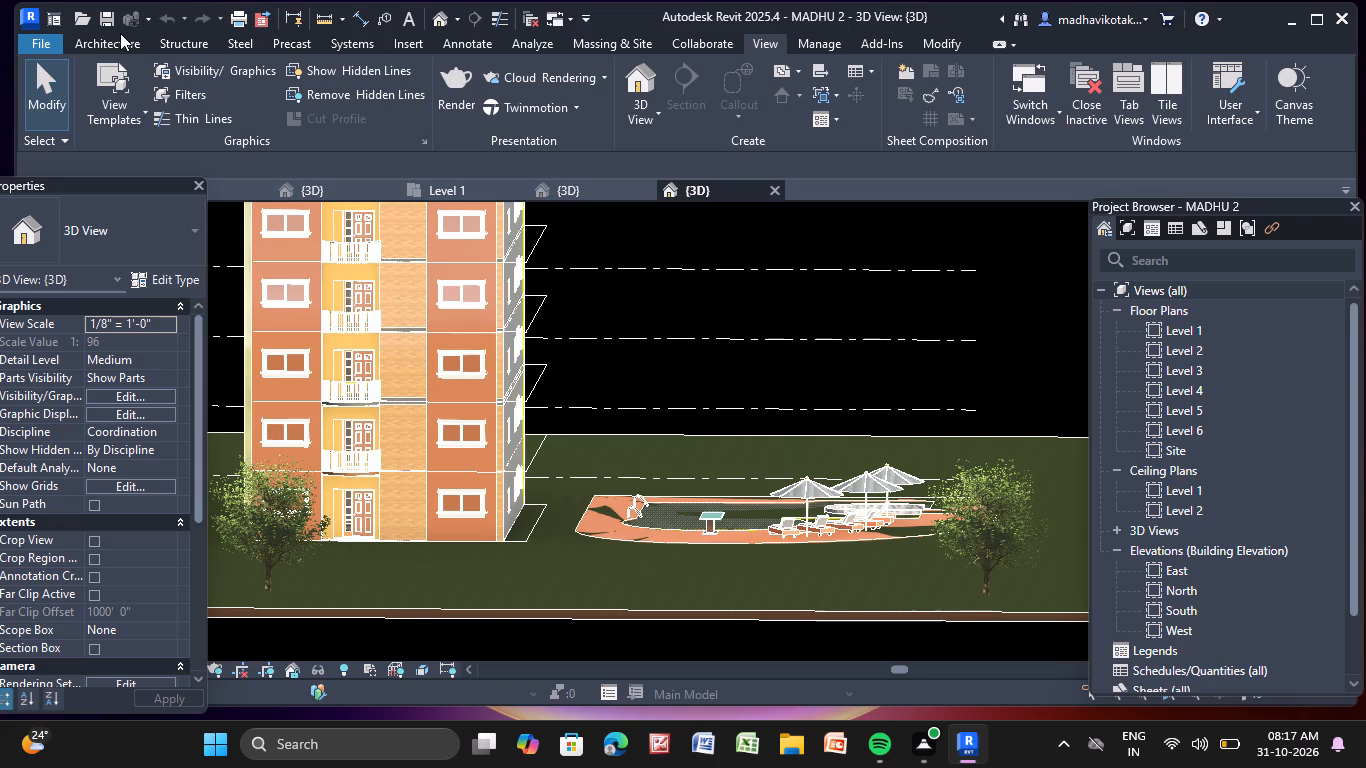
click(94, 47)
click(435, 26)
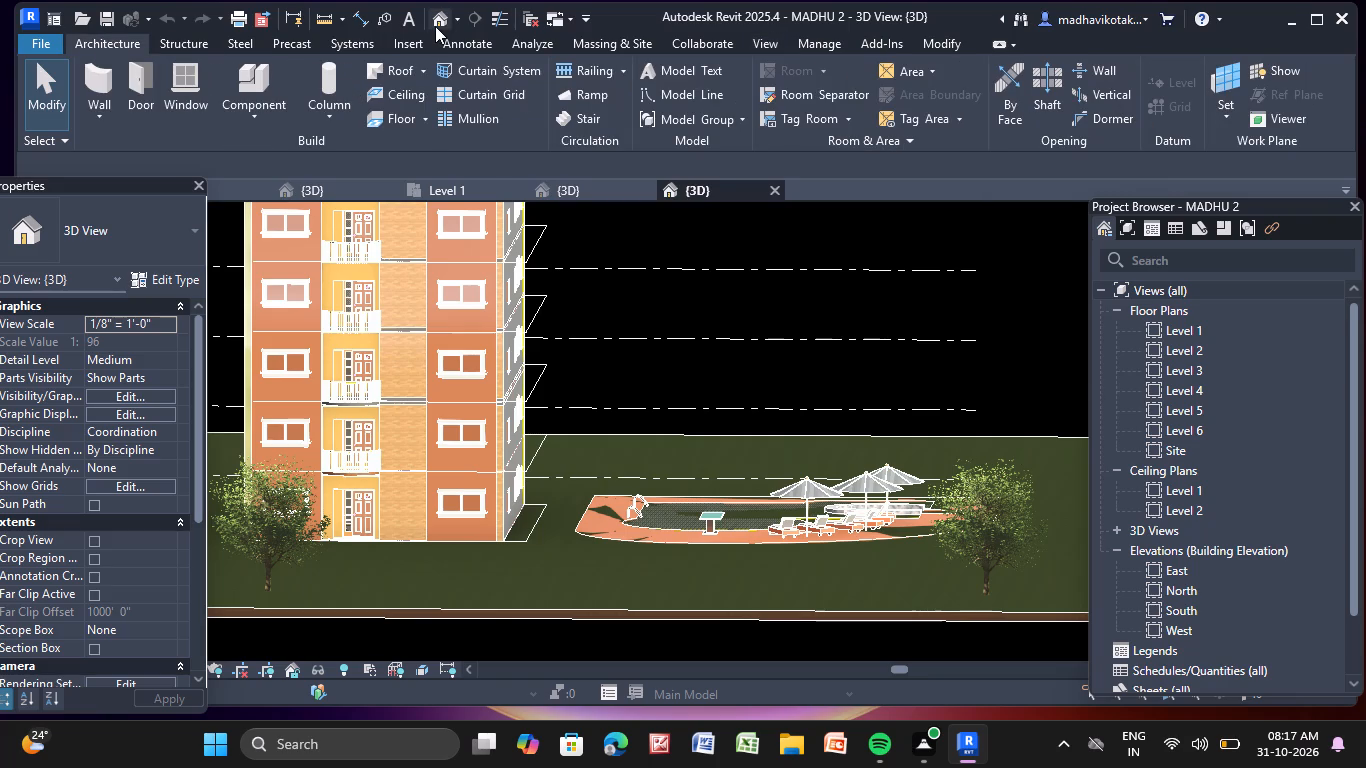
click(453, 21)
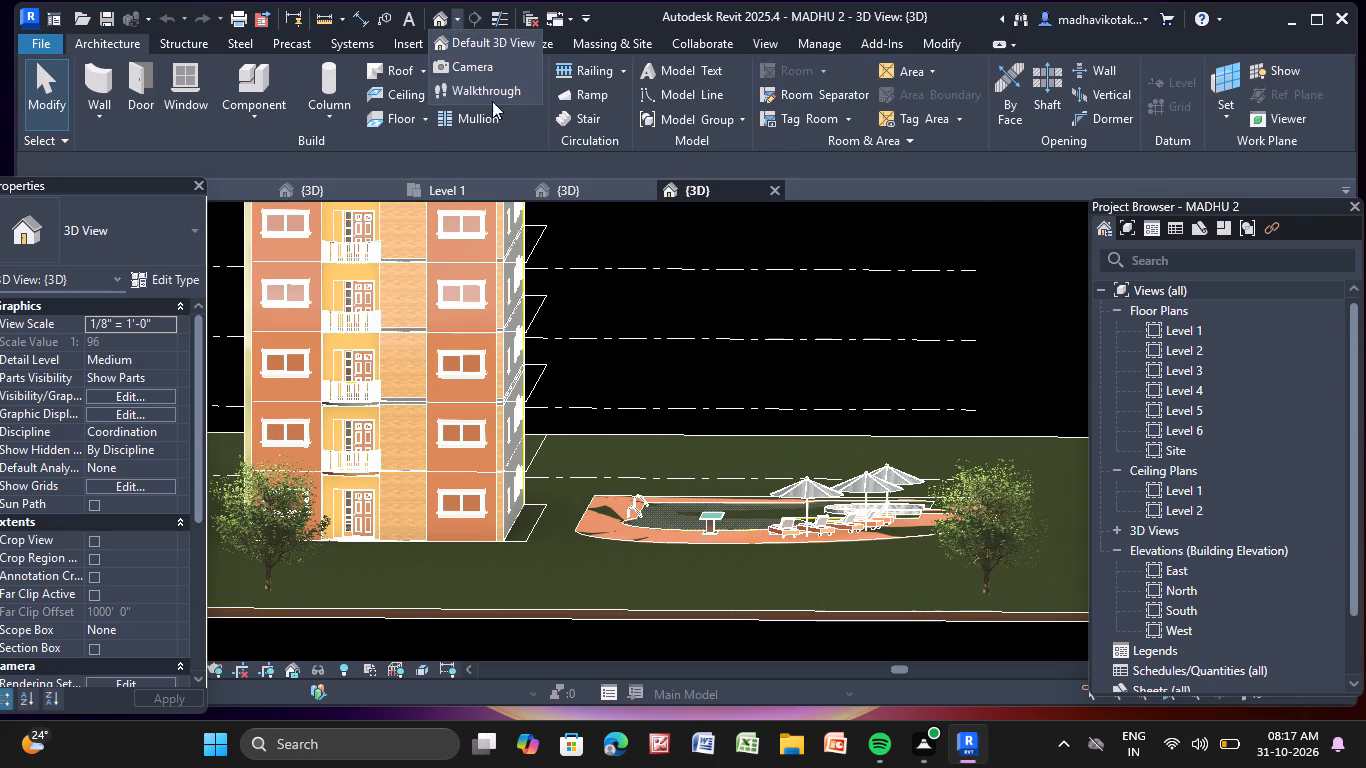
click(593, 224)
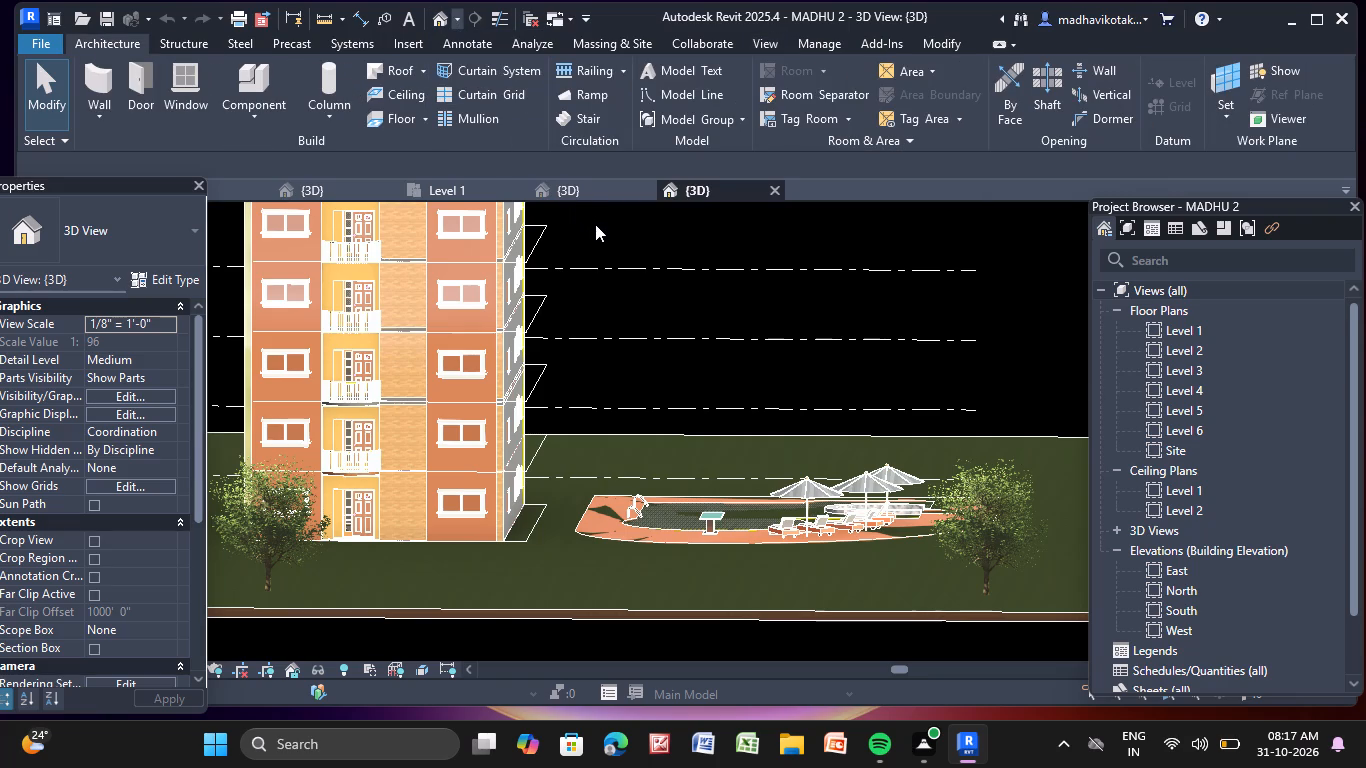
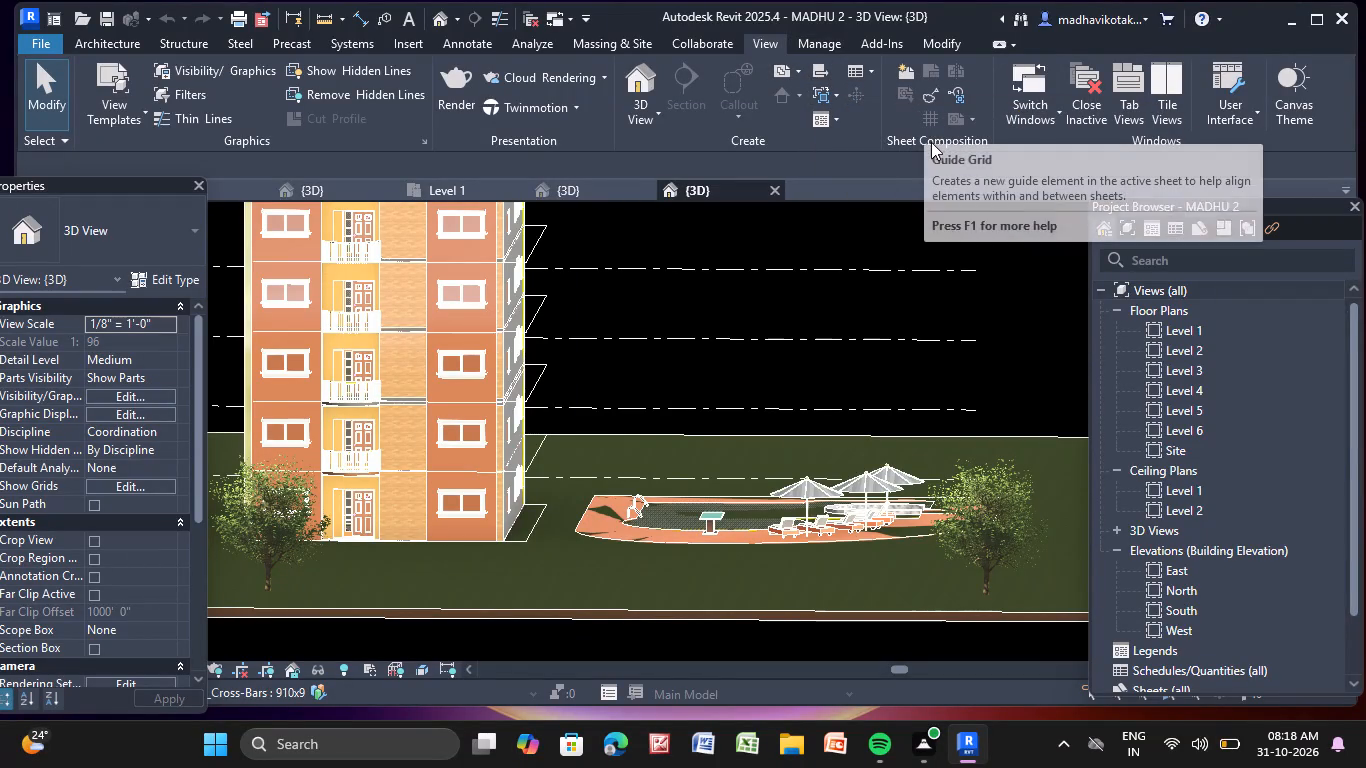
Start a new sheet and look through the cars and SHUBHAM CITY family folders for a titleblock to load.
click(962, 142)
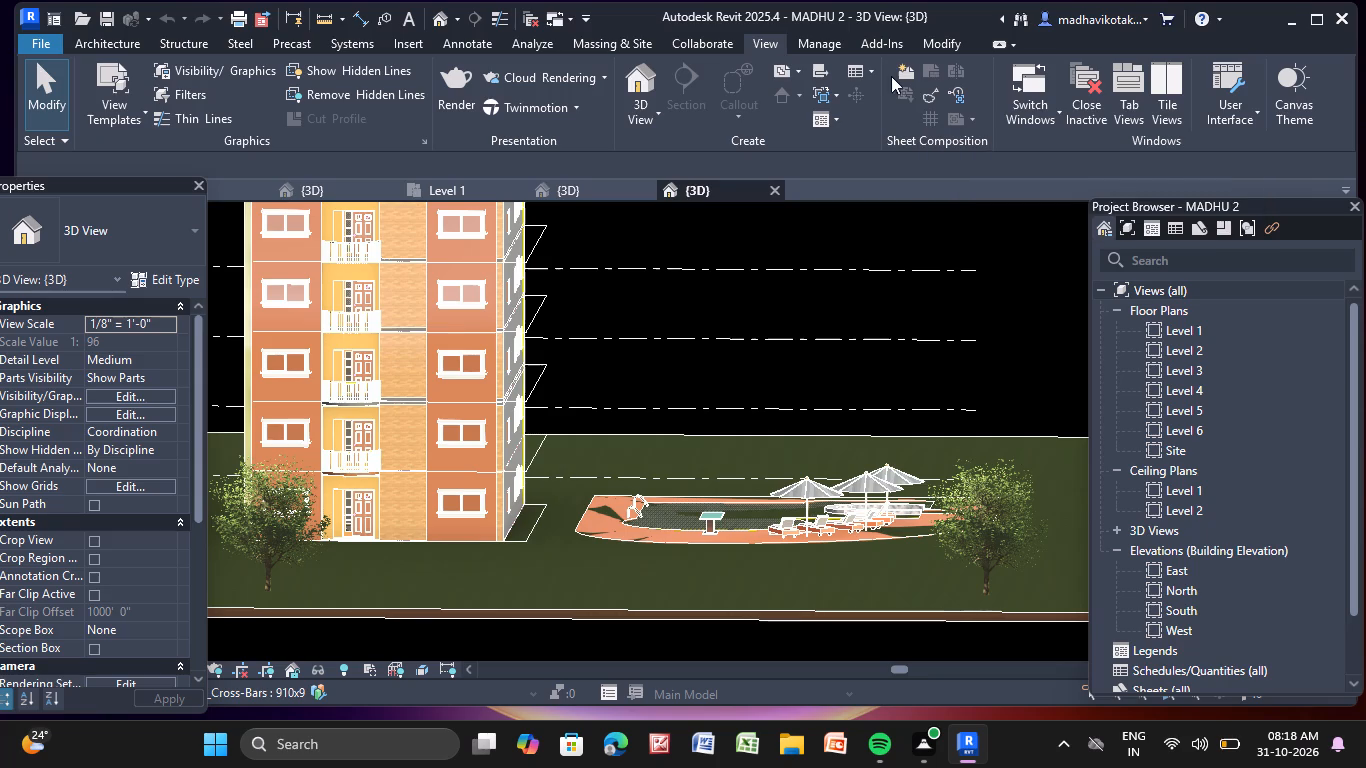
click(908, 70)
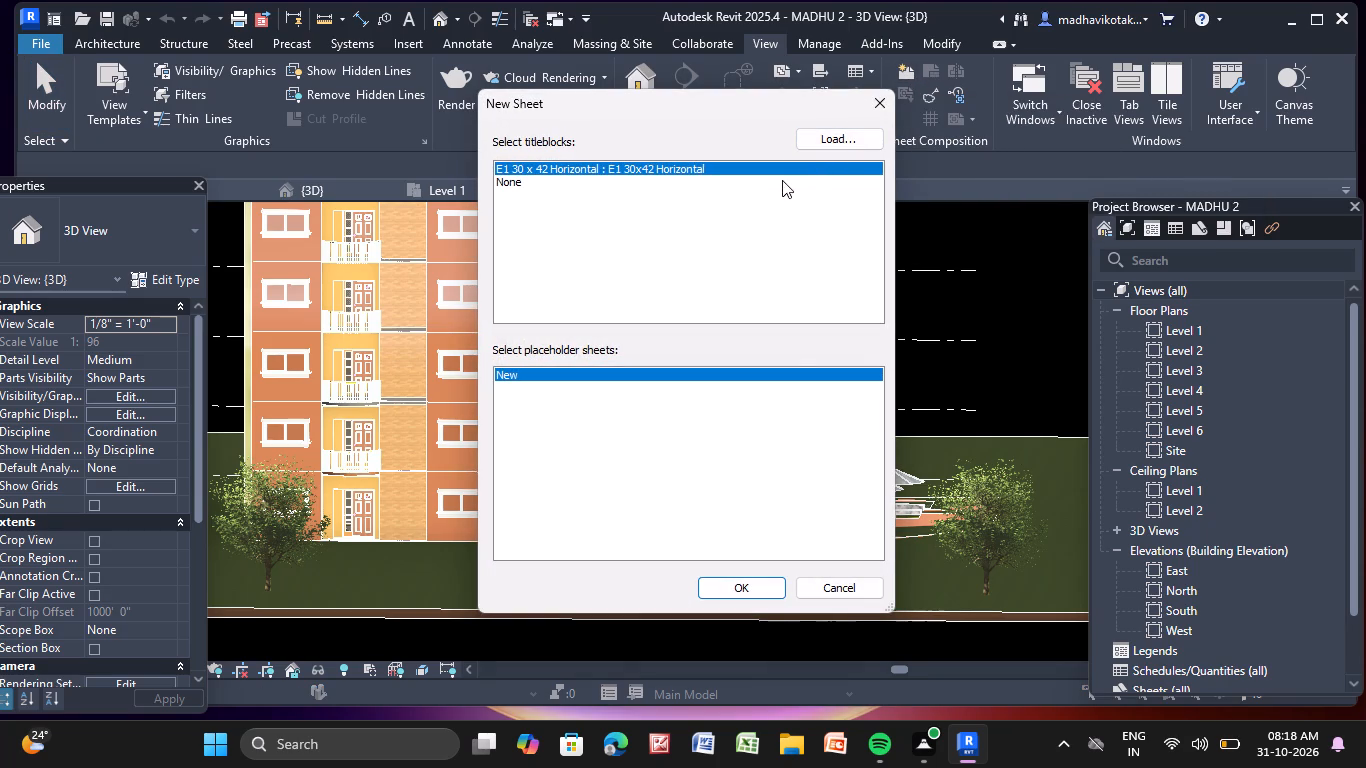
click(831, 128)
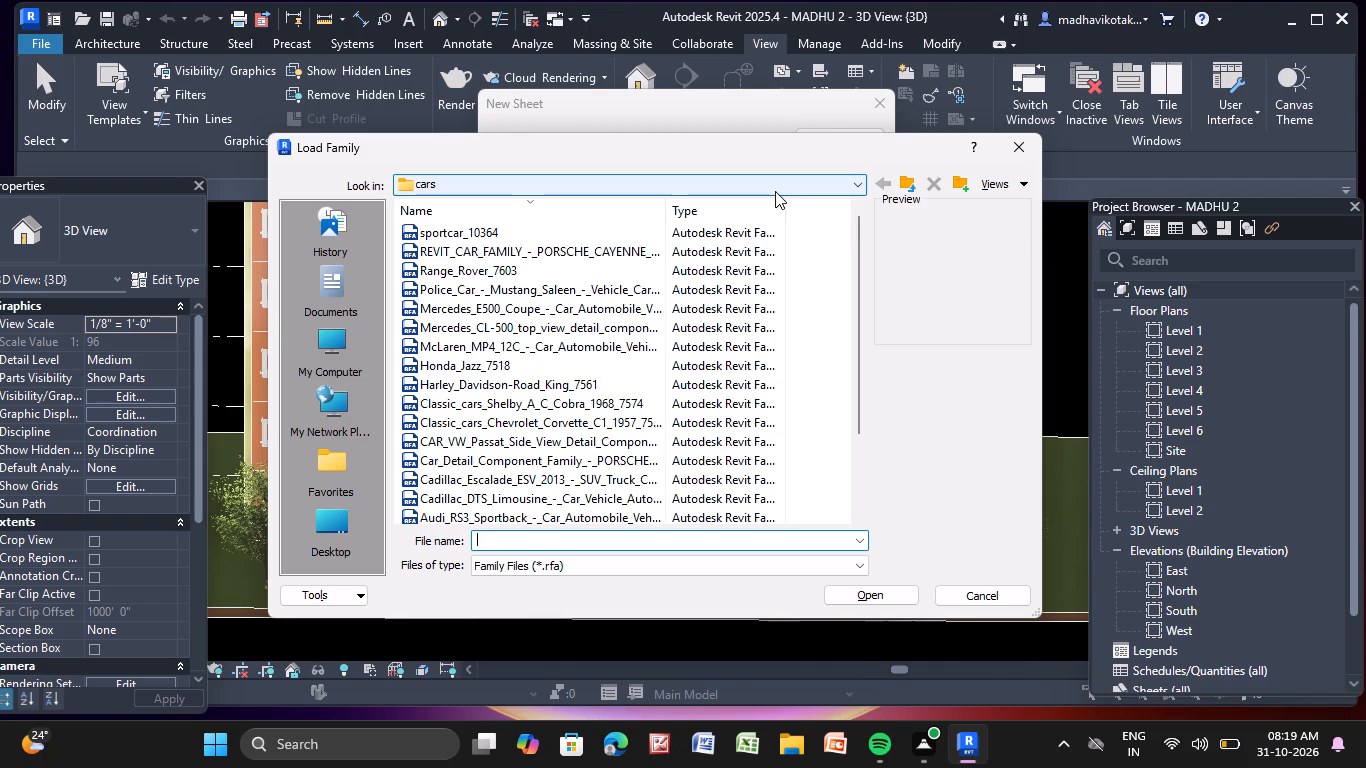
scroll(694, 289, down, 6)
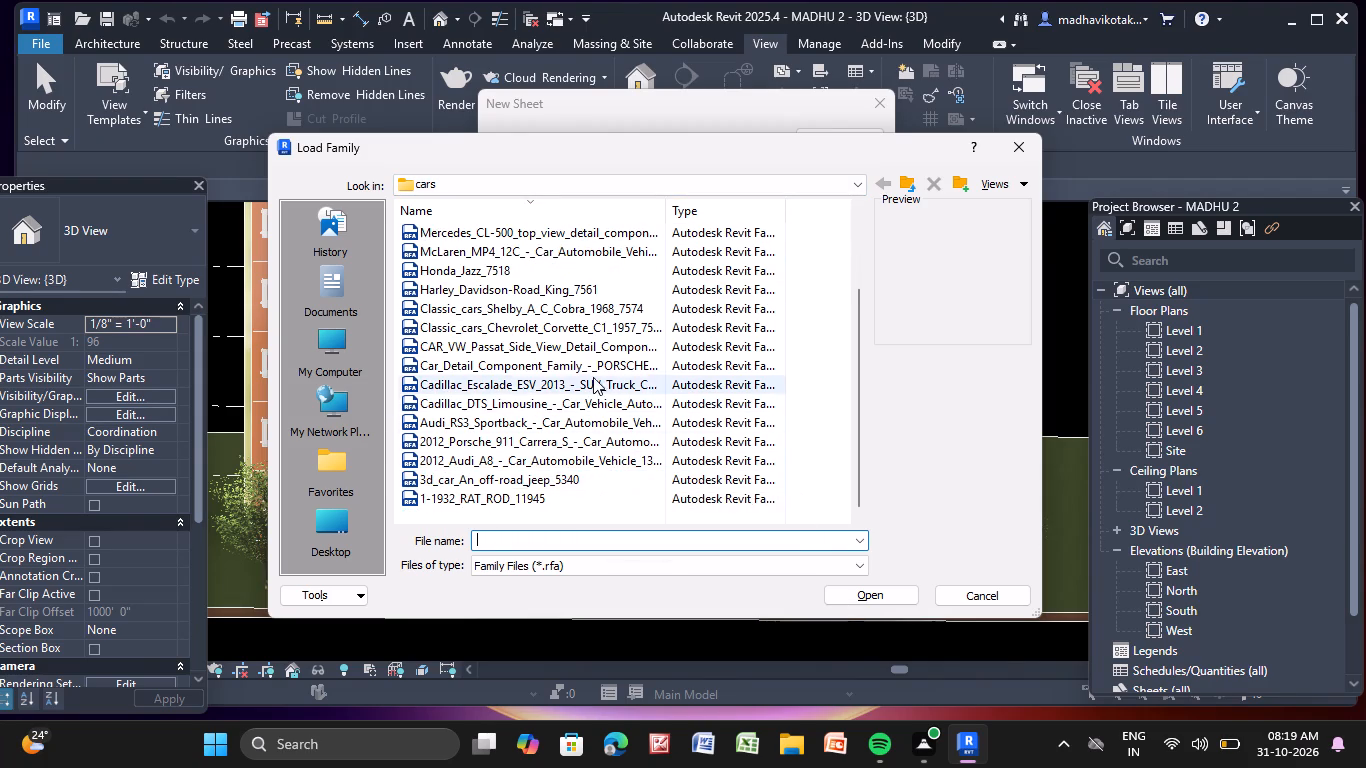
scroll(591, 372, up, 9)
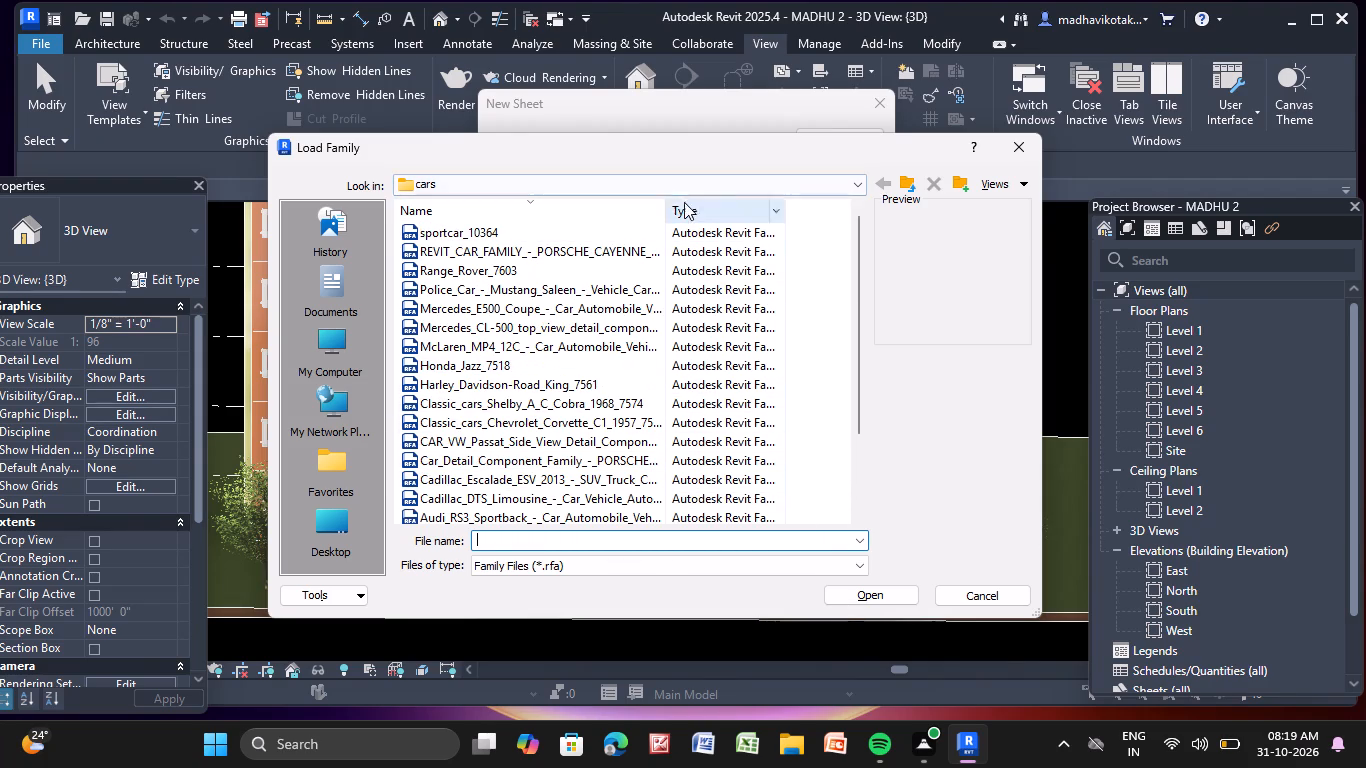
click(887, 184)
click(905, 184)
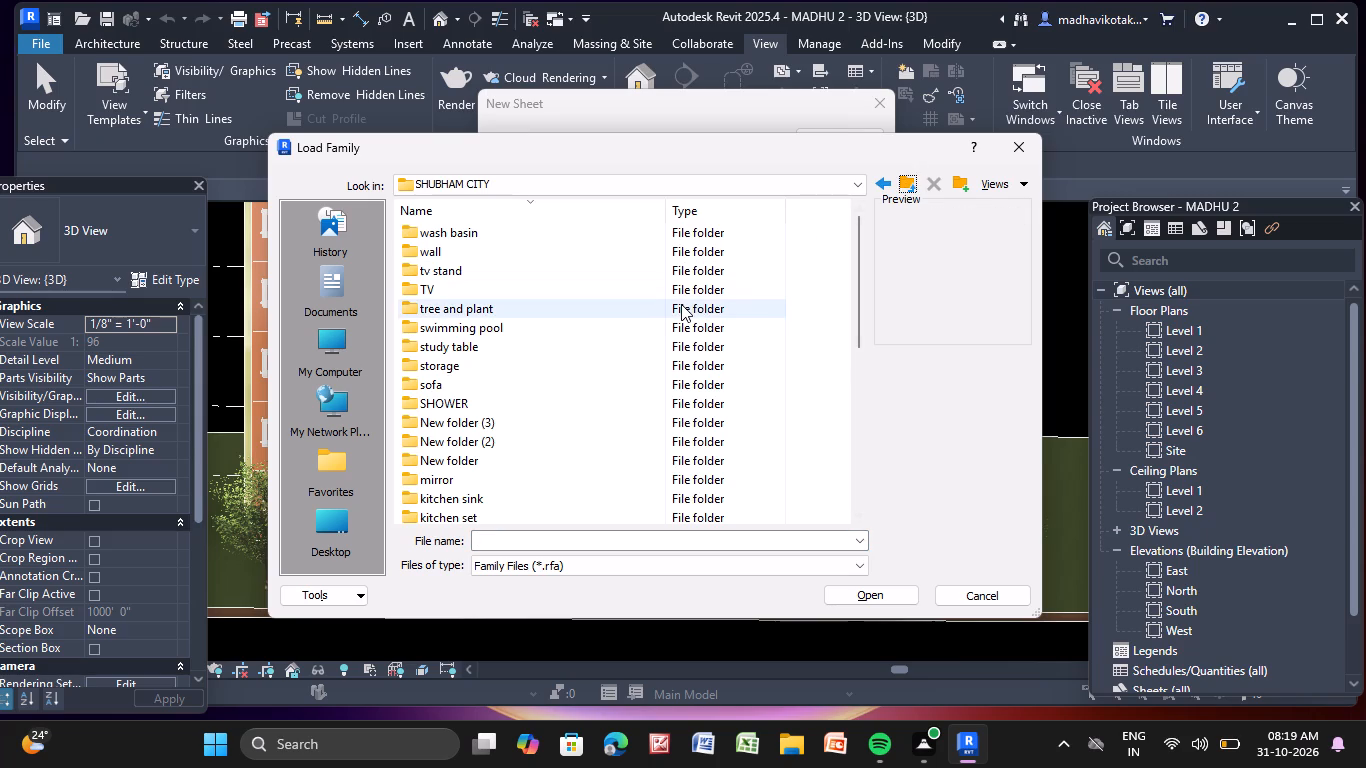
scroll(621, 369, down, 8)
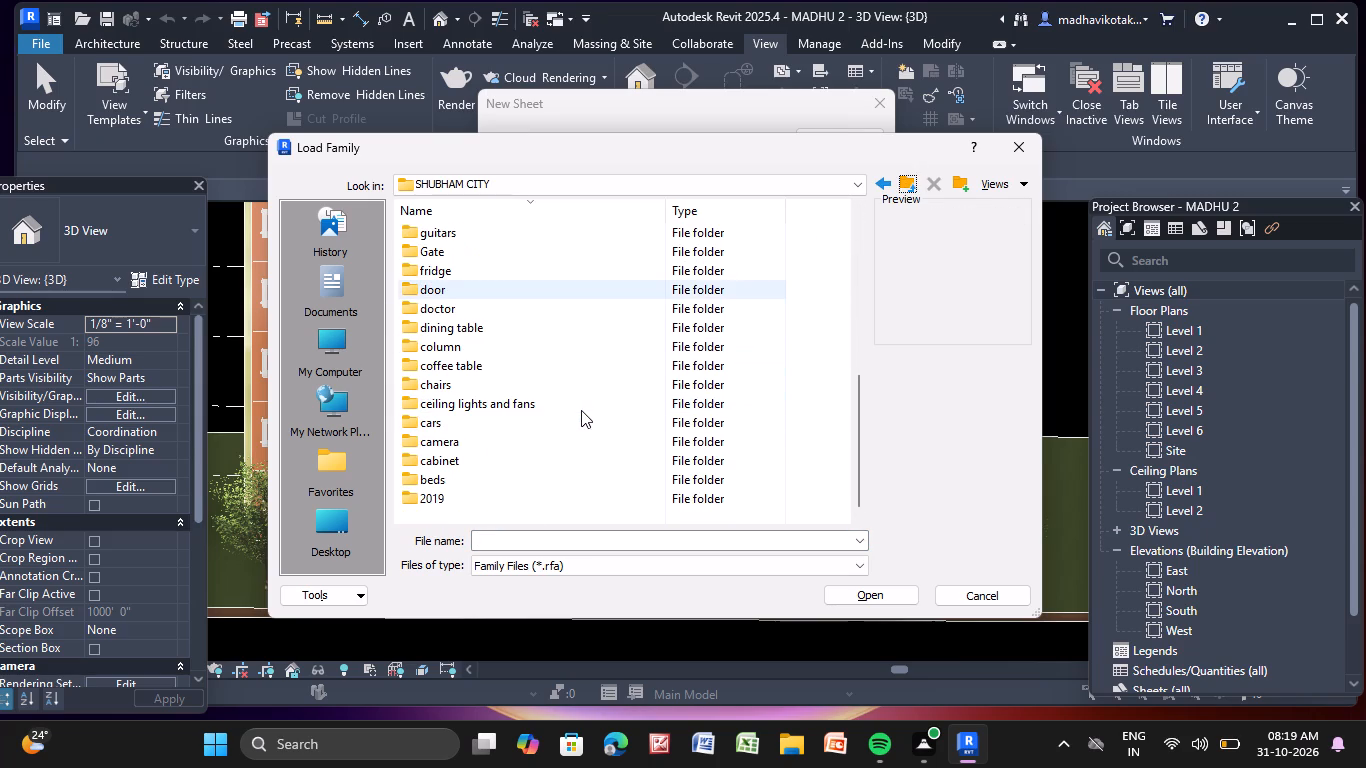
scroll(575, 409, down, 4)
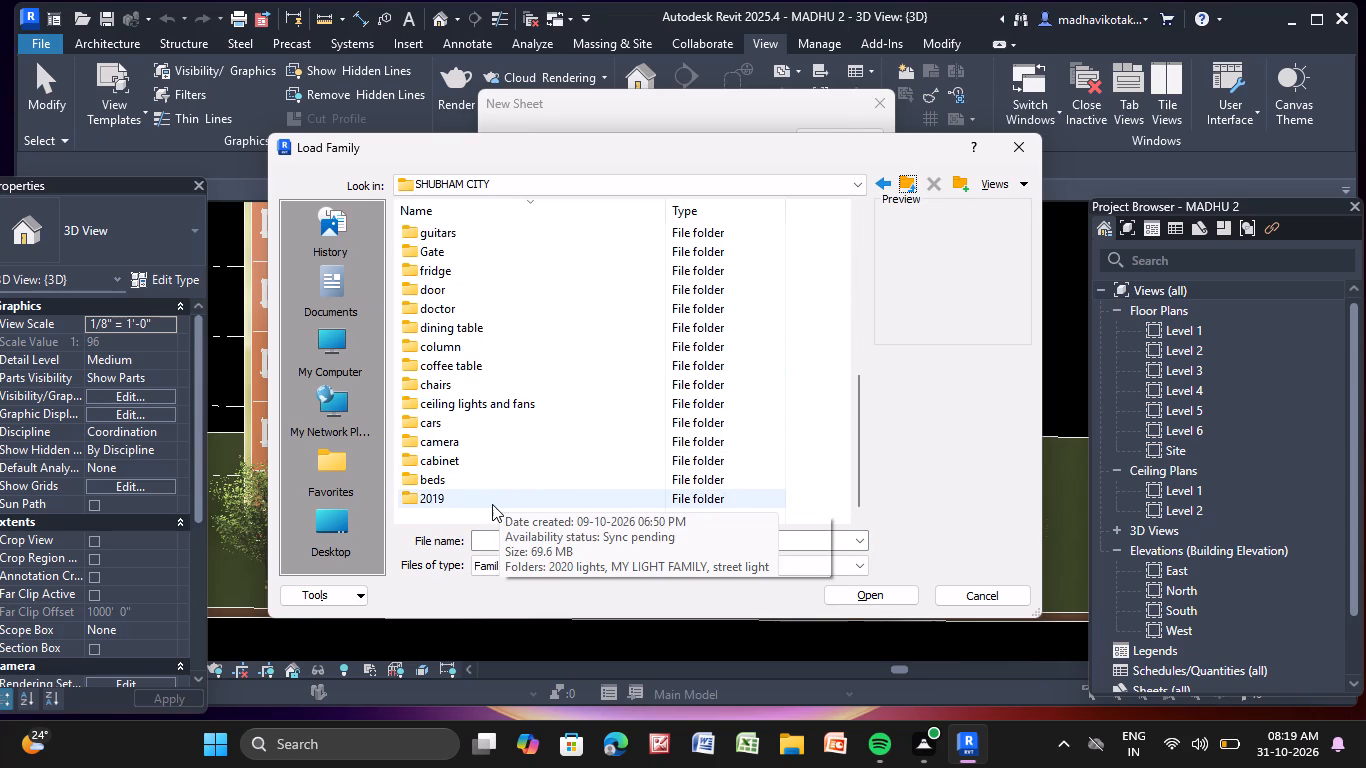
scroll(496, 490, up, 1)
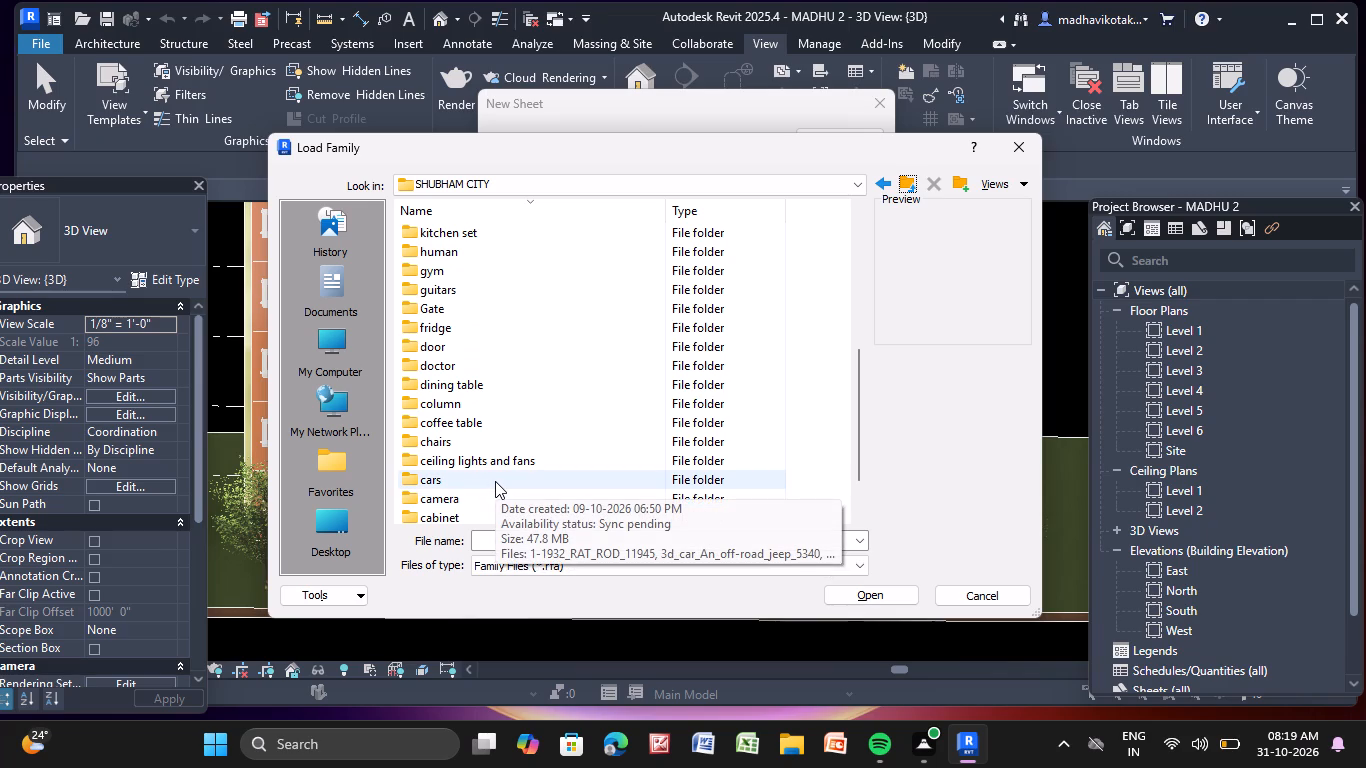
scroll(496, 480, up, 1)
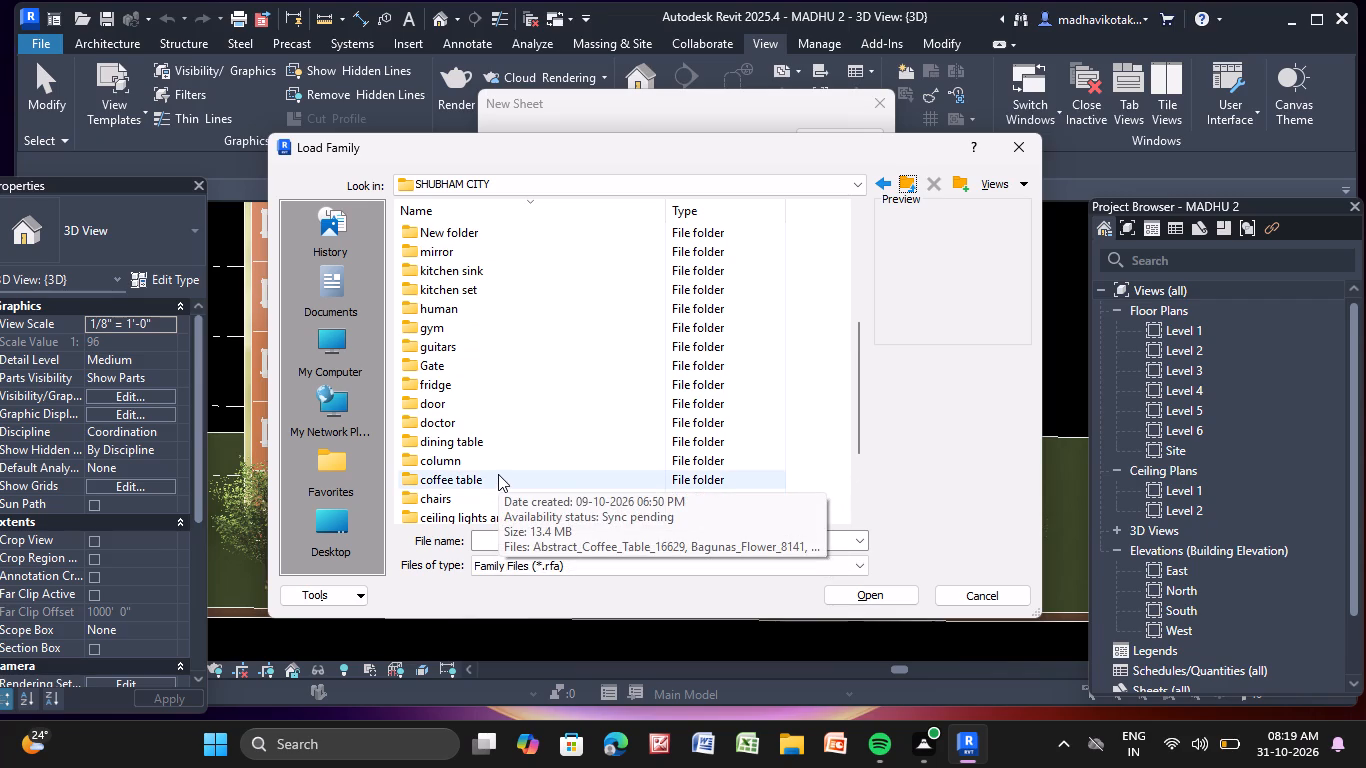
scroll(498, 473, up, 2)
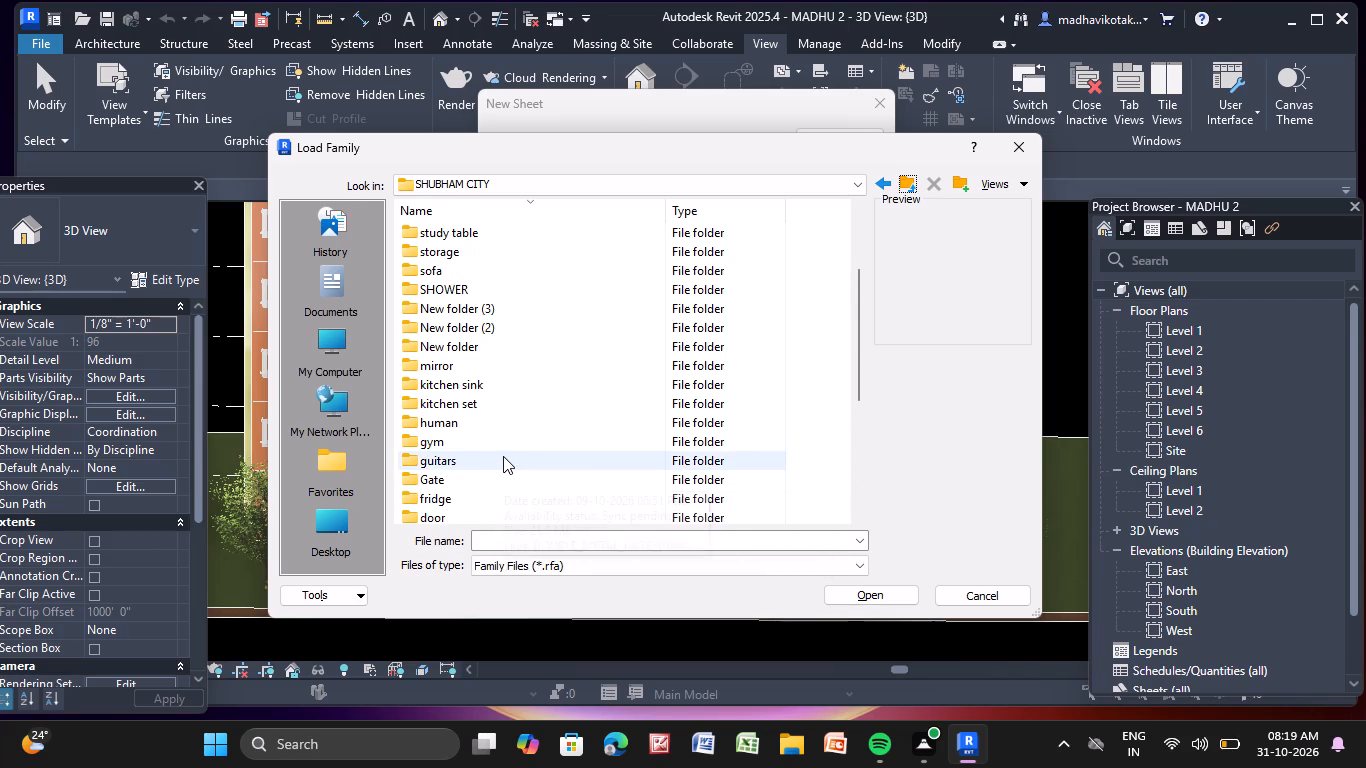
scroll(502, 456, up, 1)
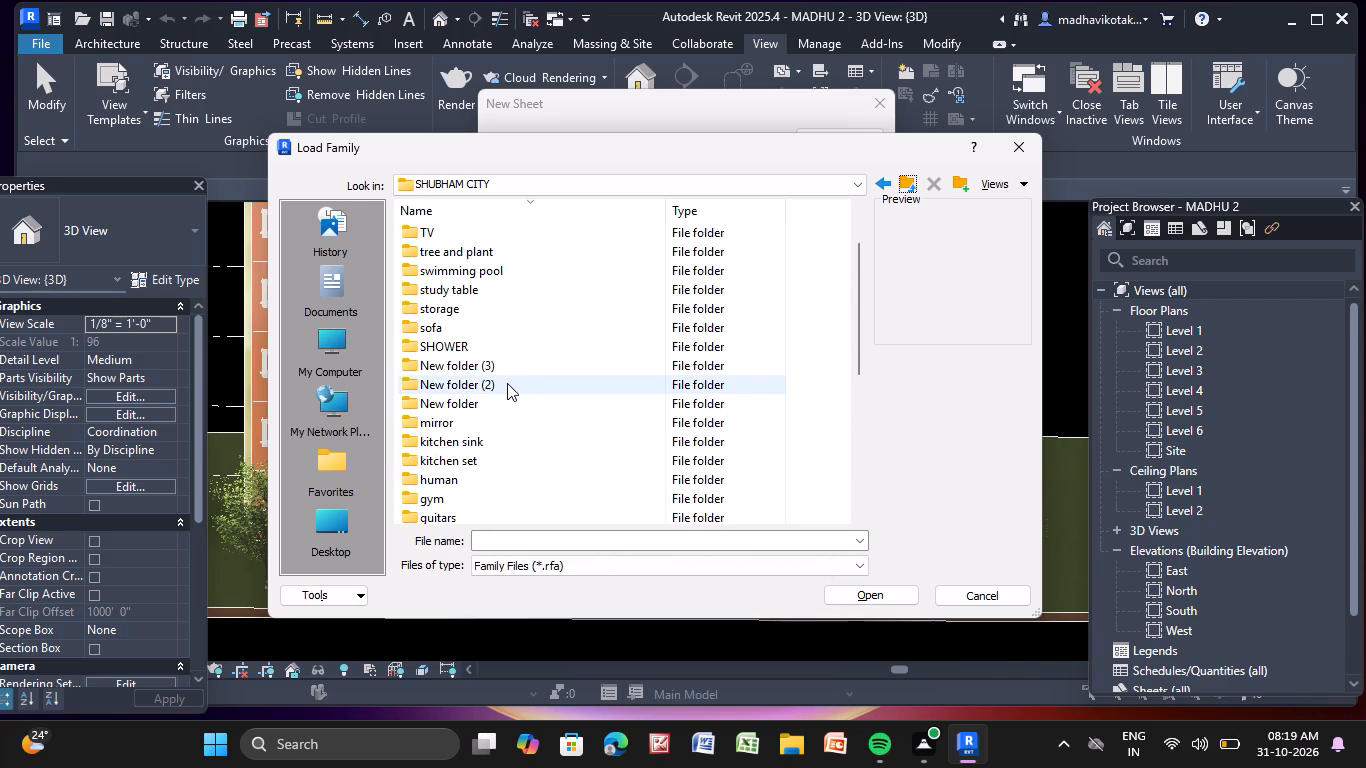
Preview STUDY_TABLE_17333, study_table_16074 and Modern_Desk_12633 in the study table folder, and return to the SHUBHAM CITY folder.
click(514, 297)
double_click(517, 297)
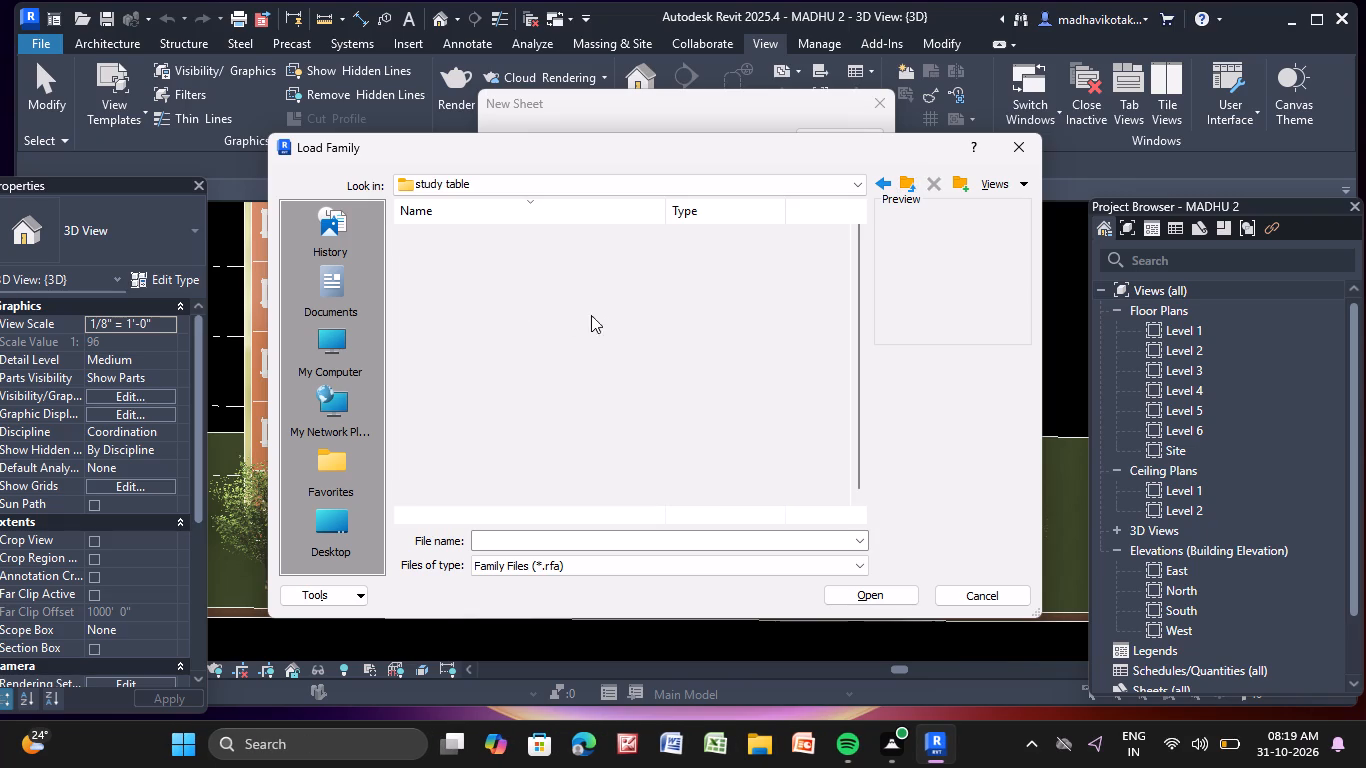
click(523, 235)
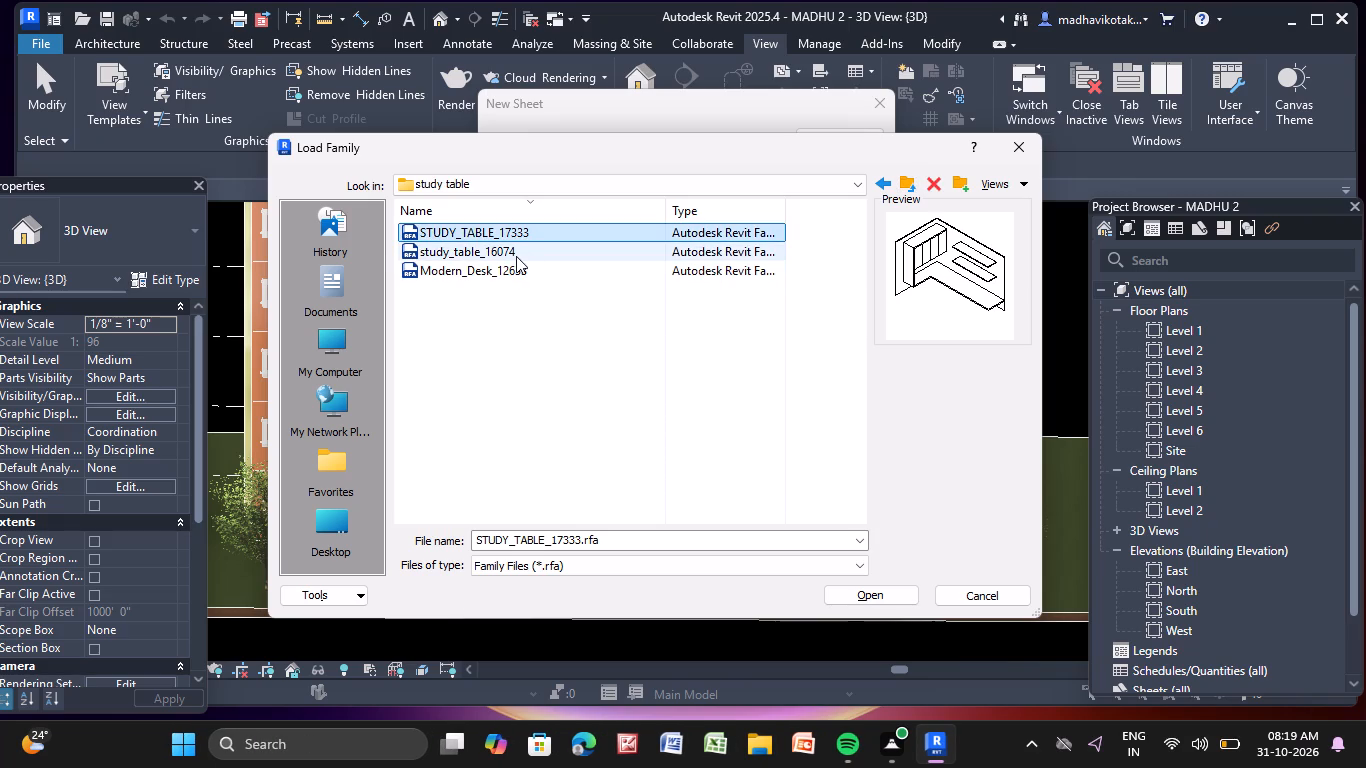
click(516, 256)
click(519, 276)
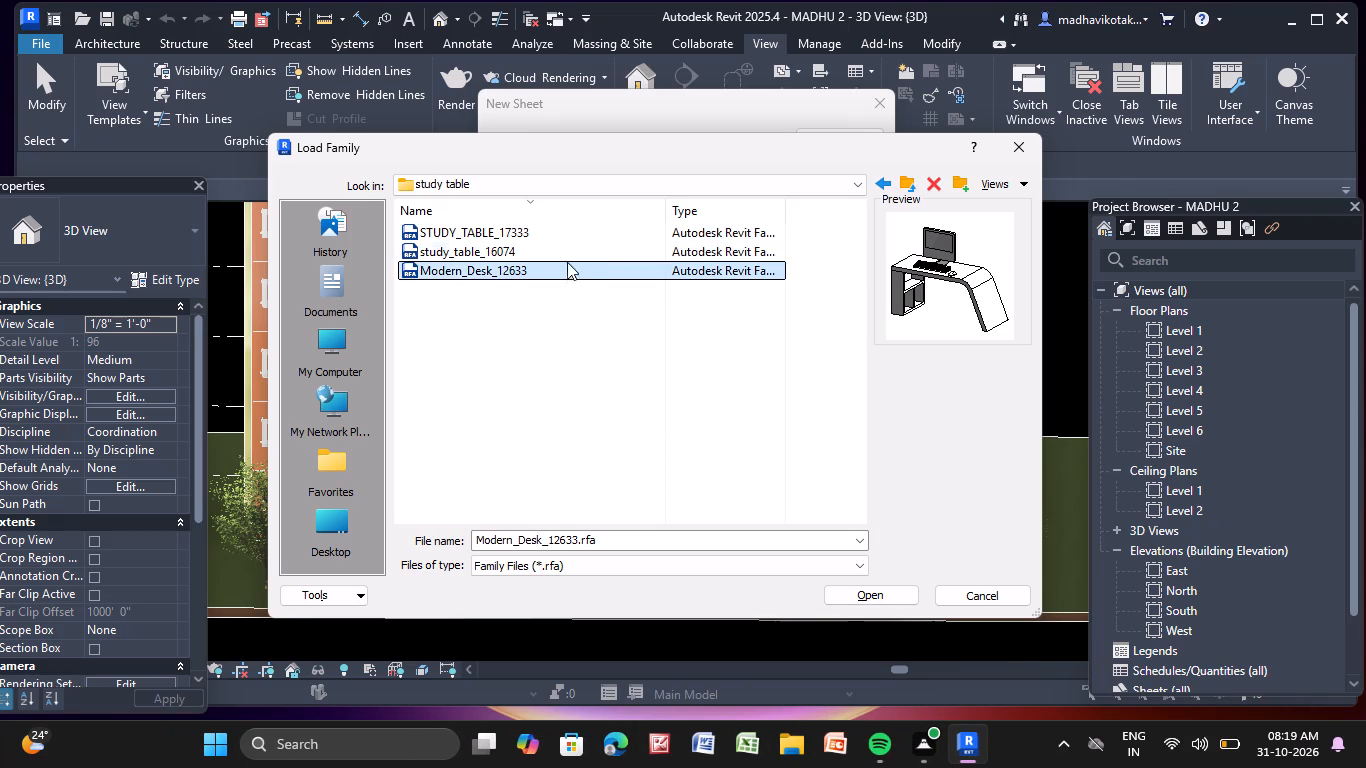
click(879, 186)
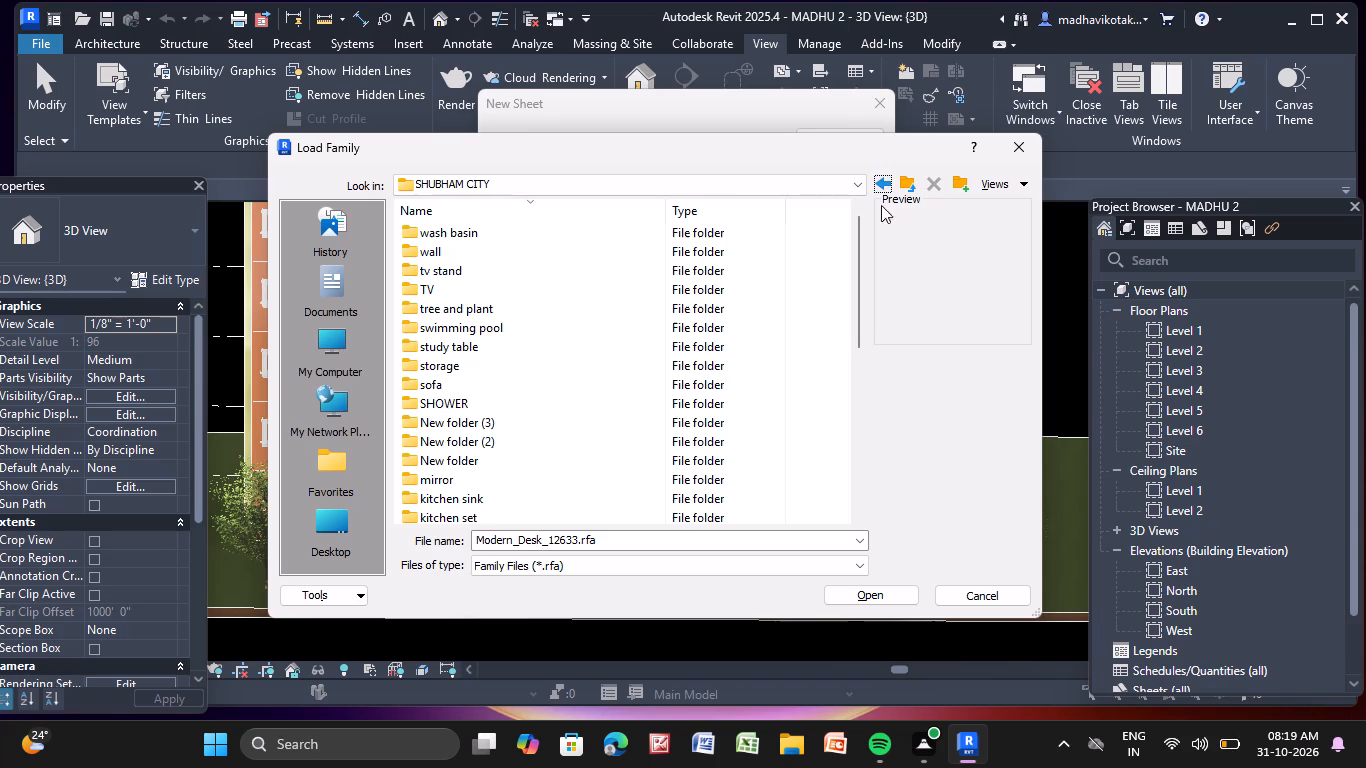
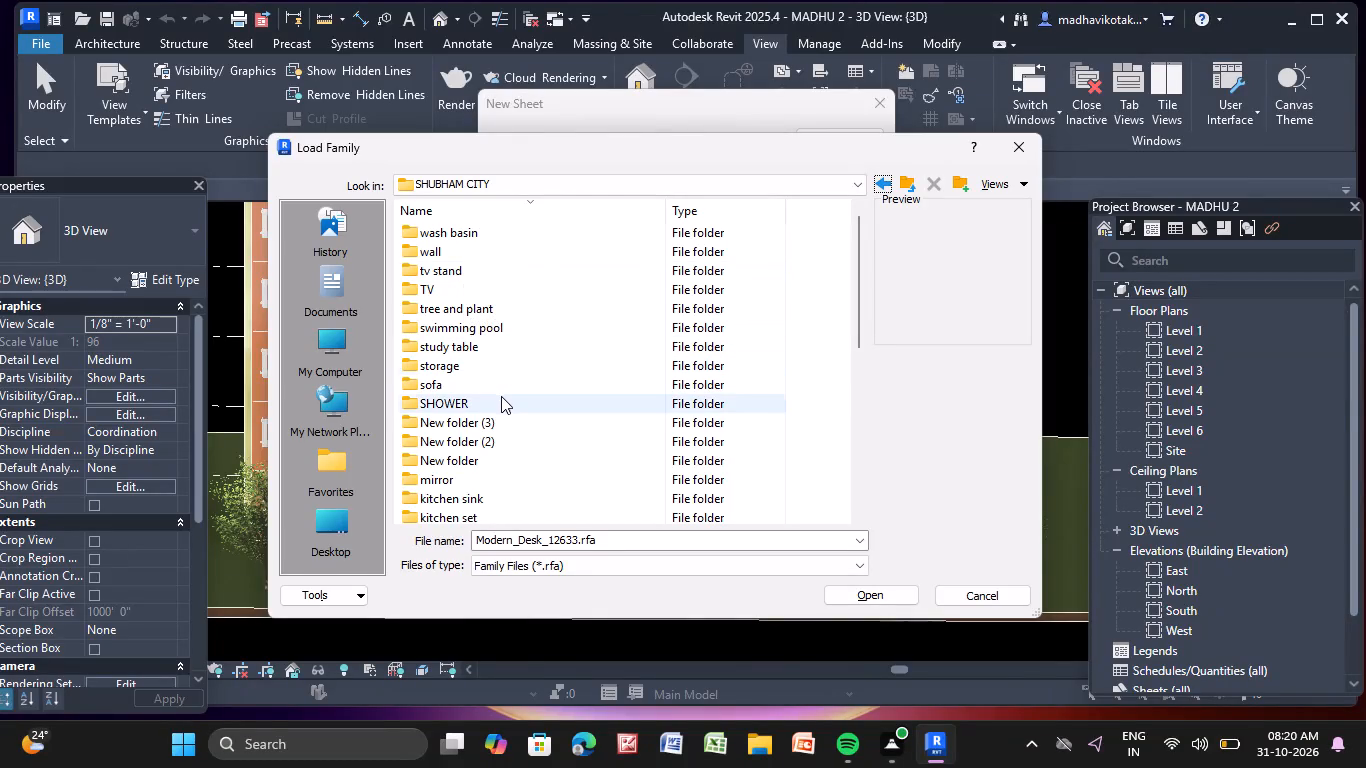
Look through the SHUBHAM CITY subfolders and the available folder locations for a family to load for the new sheet.
scroll(500, 397, up, 4)
scroll(499, 396, down, 2)
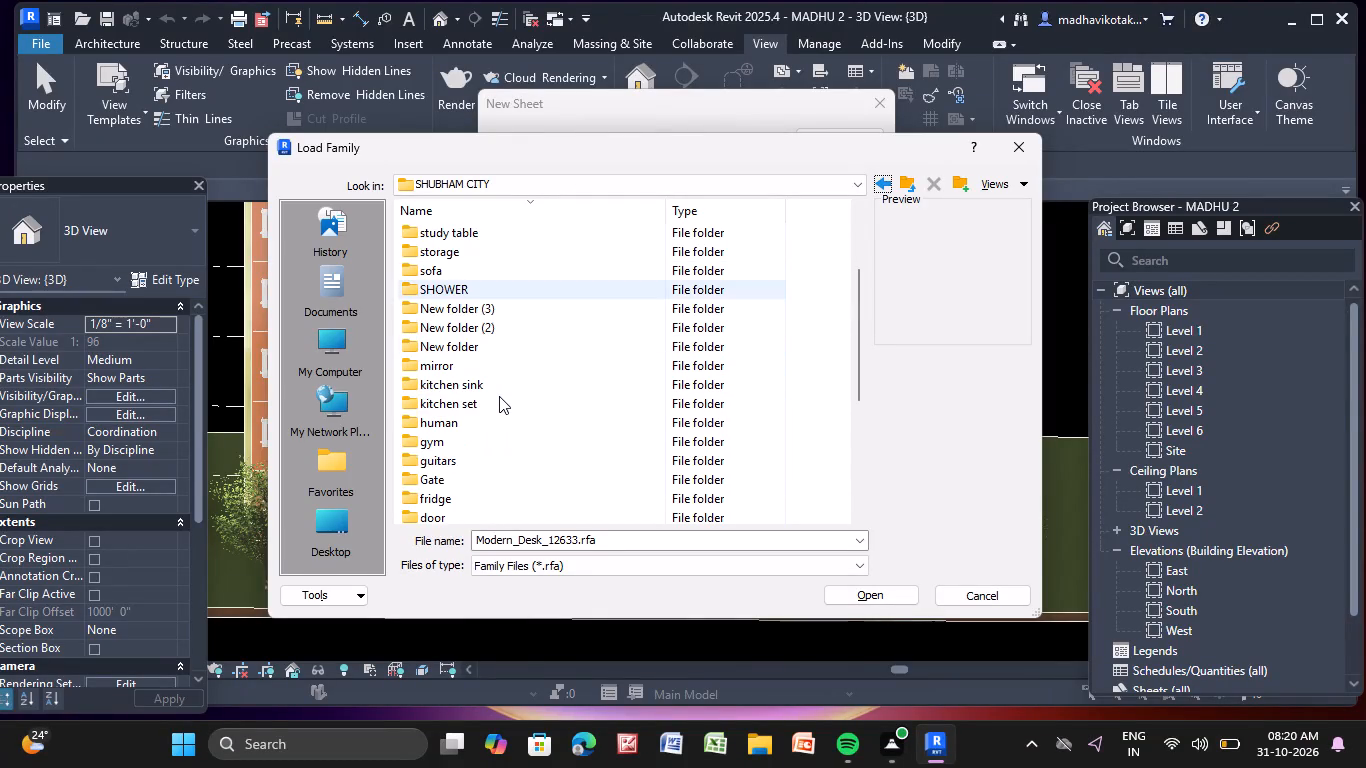
scroll(499, 396, down, 8)
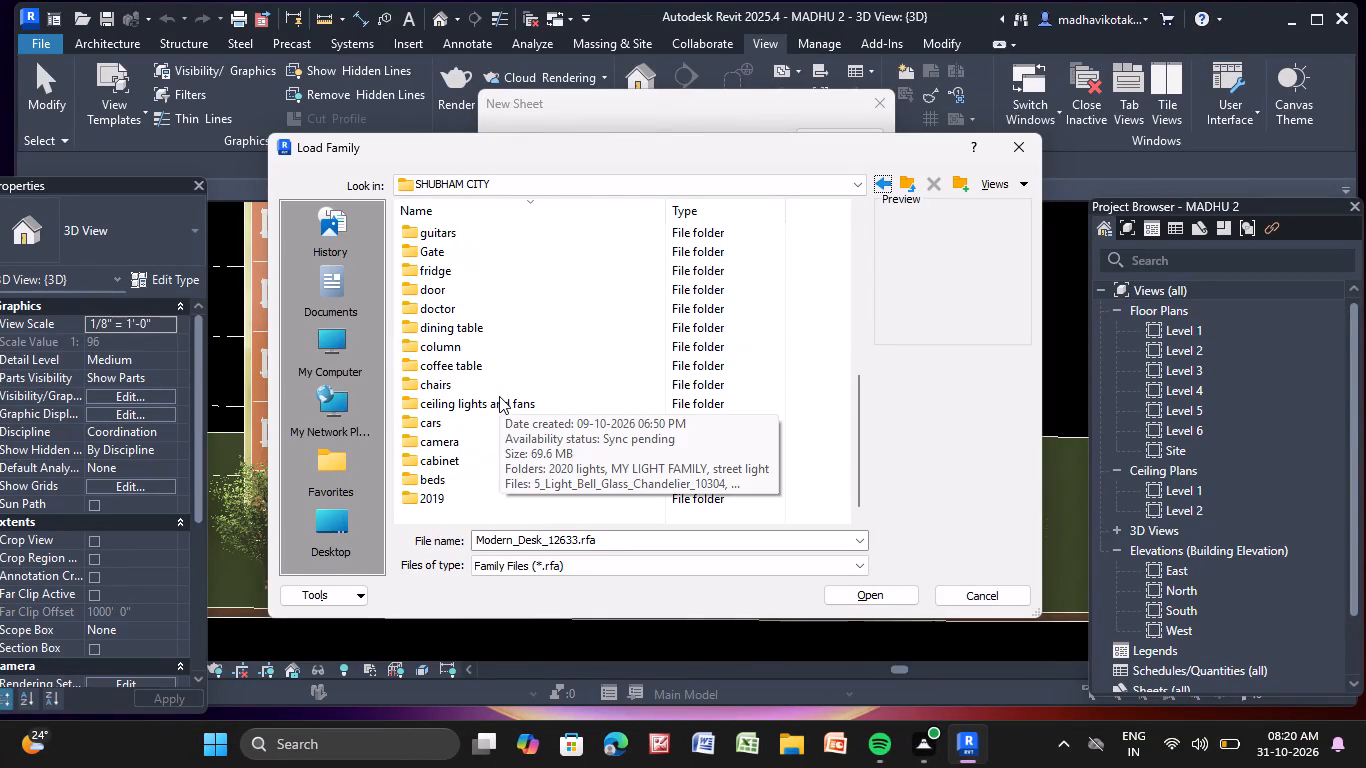
click(467, 469)
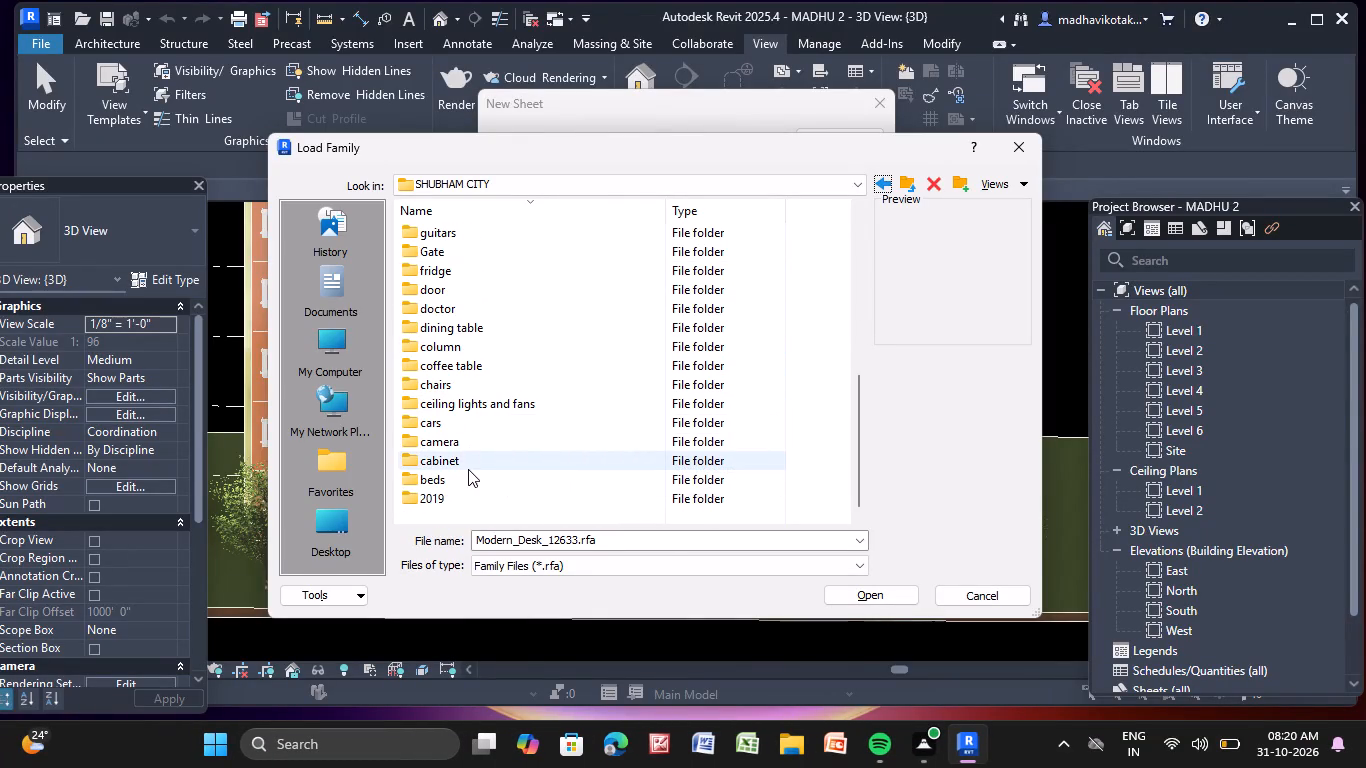
scroll(616, 286, up, 7)
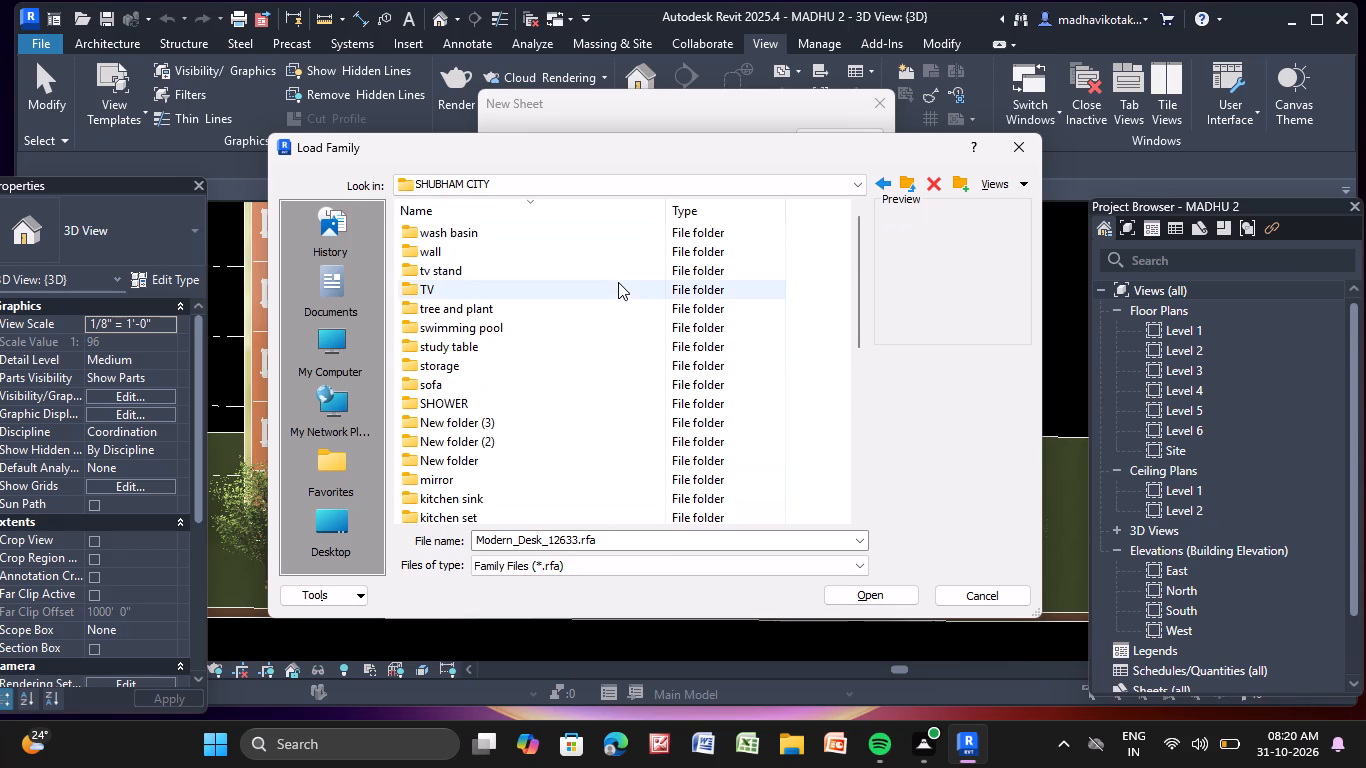
scroll(618, 282, up, 8)
click(850, 190)
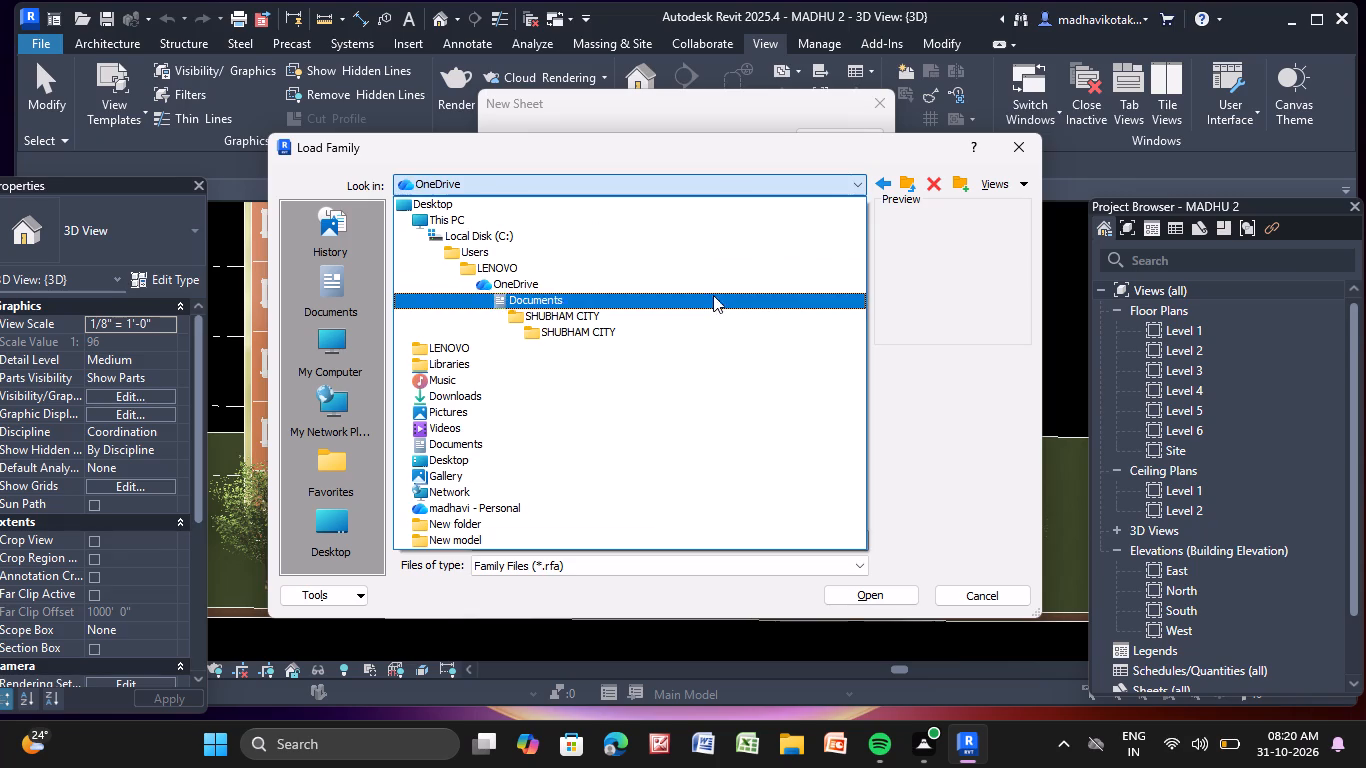
click(1019, 156)
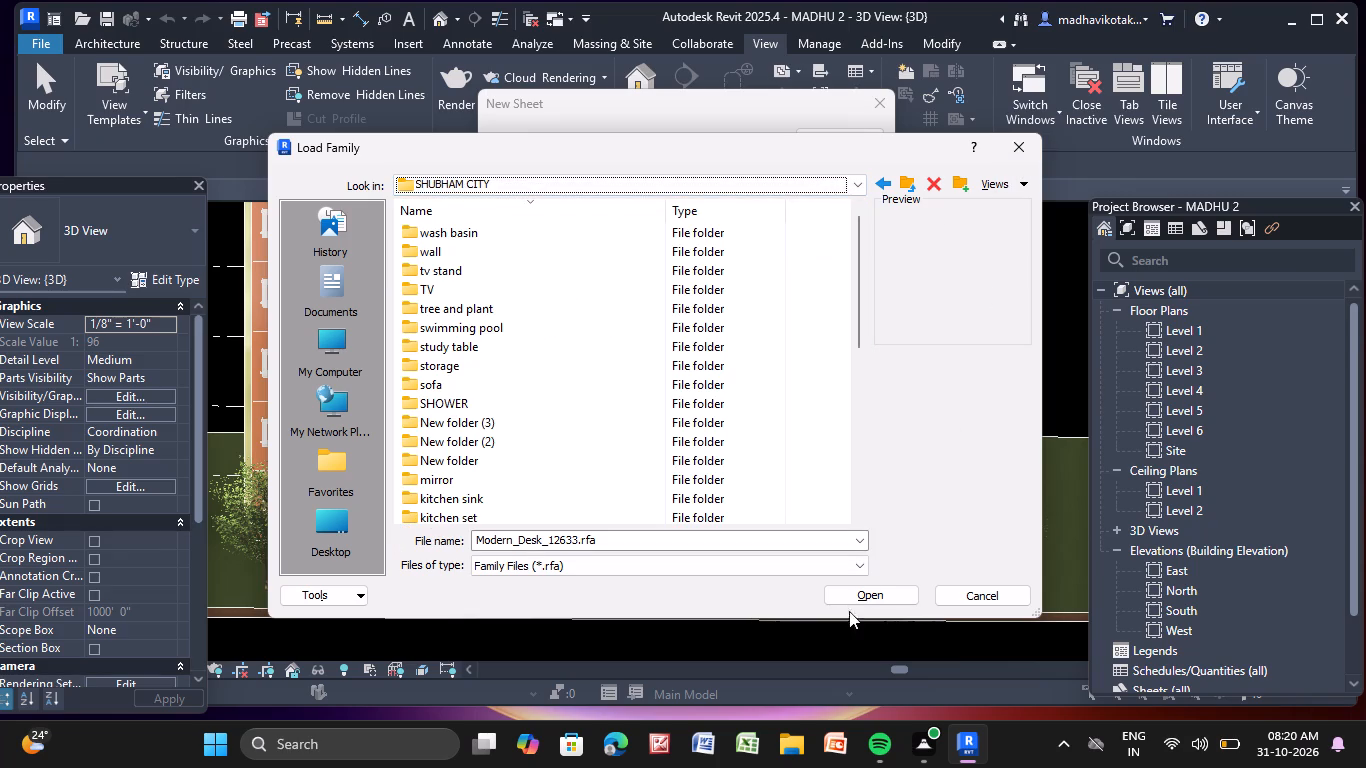
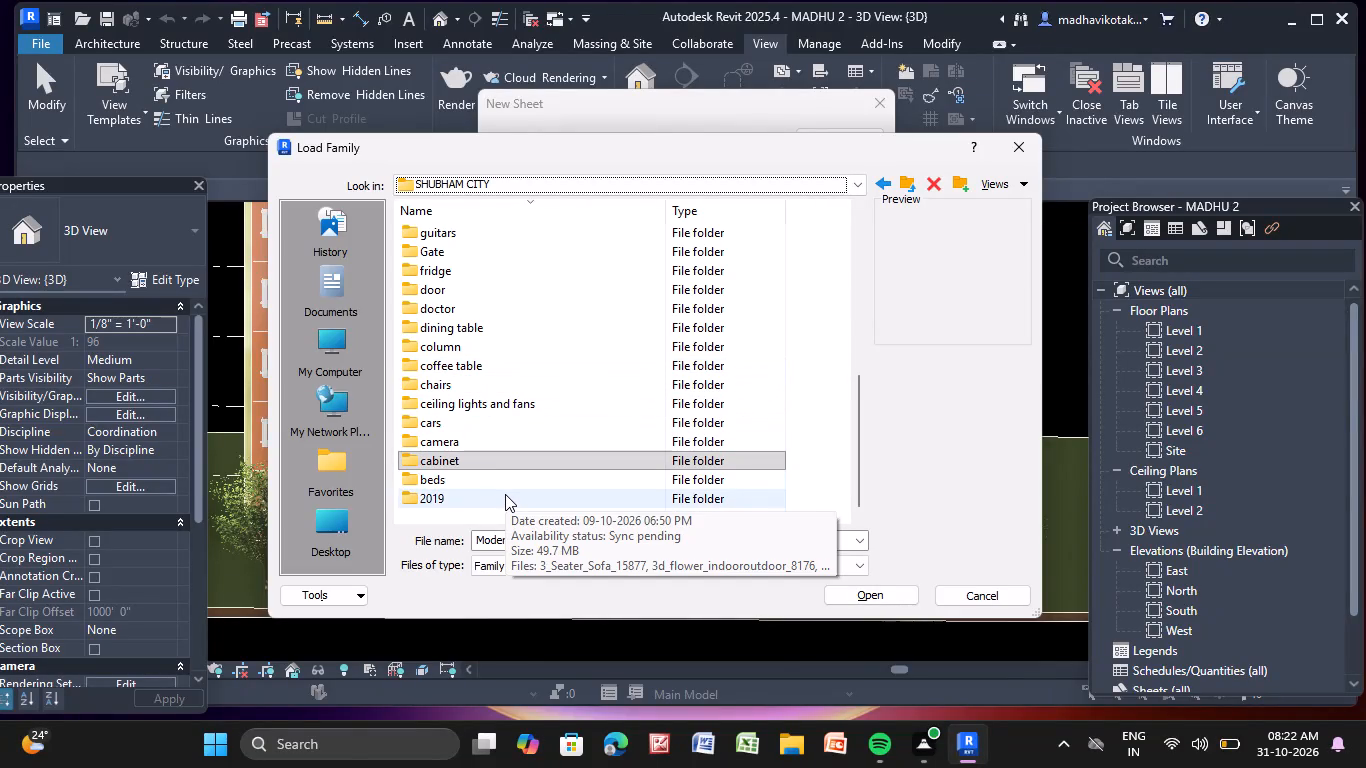
Look through the families in the 2019 folder and the SHUBHAM CITY folder list for one to load for the new sheet.
double_click(491, 503)
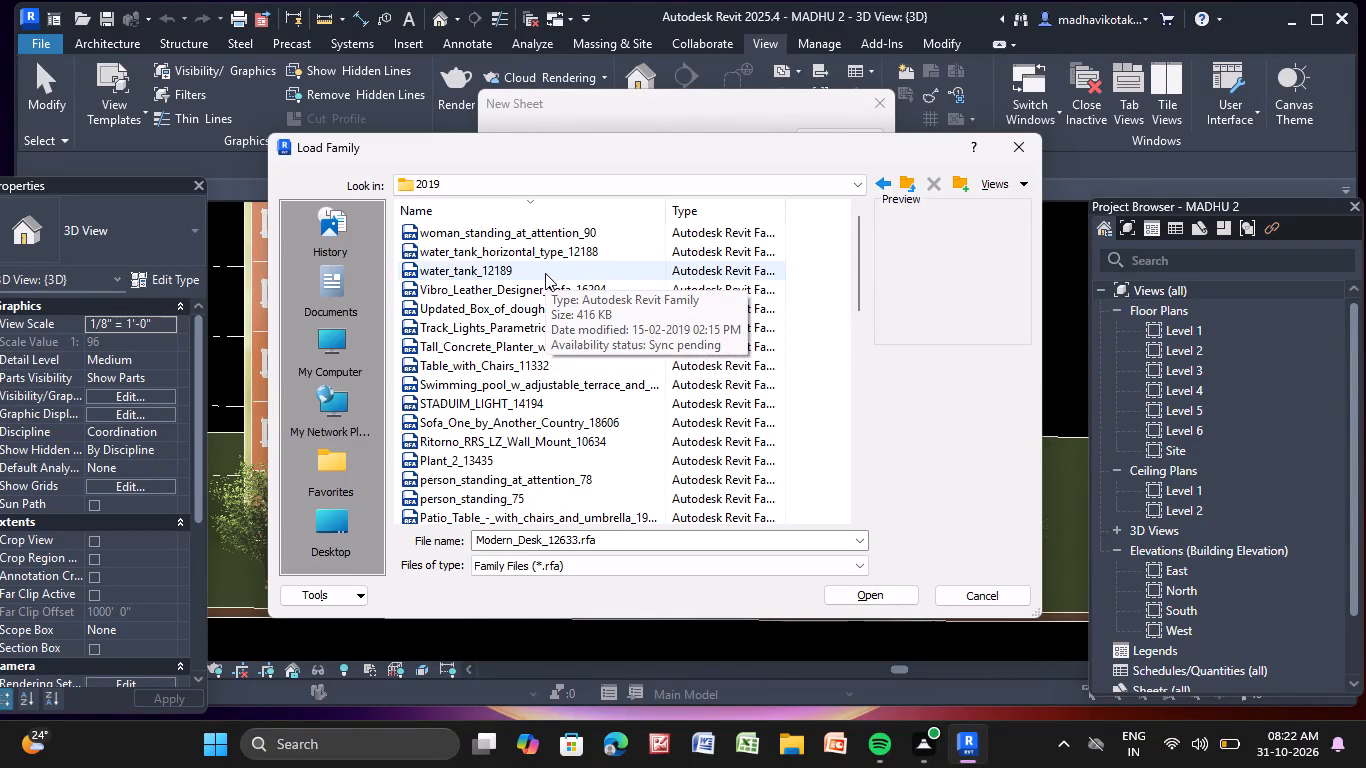
scroll(507, 382, down, 12)
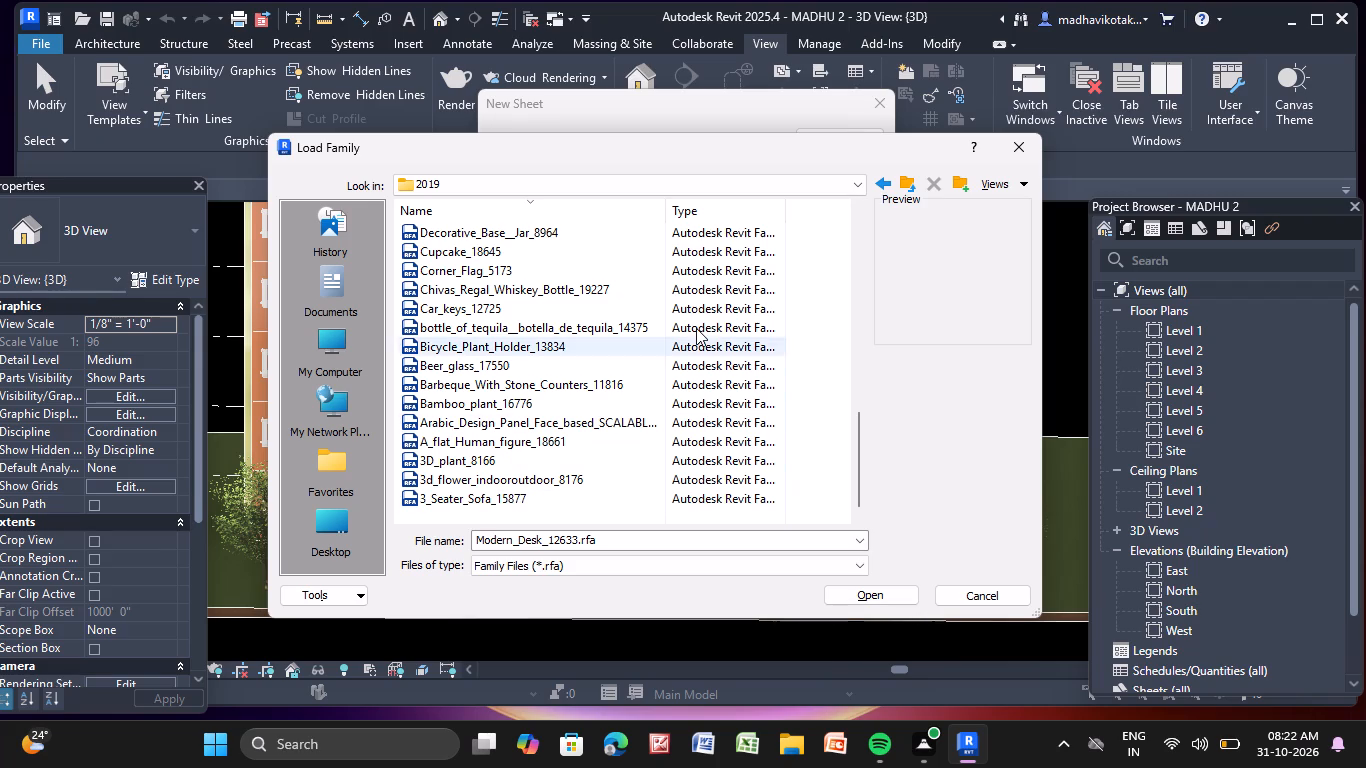
click(884, 186)
scroll(596, 251, up, 8)
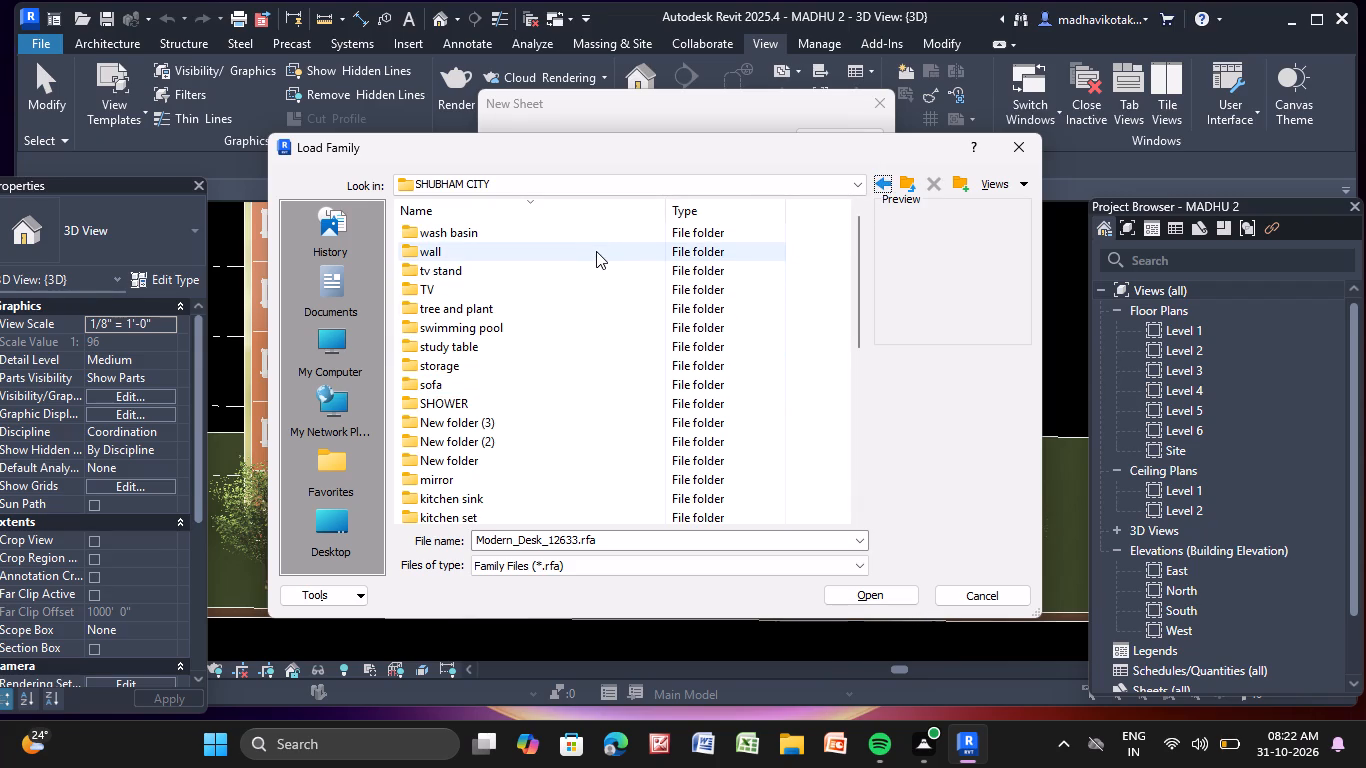
scroll(597, 251, up, 6)
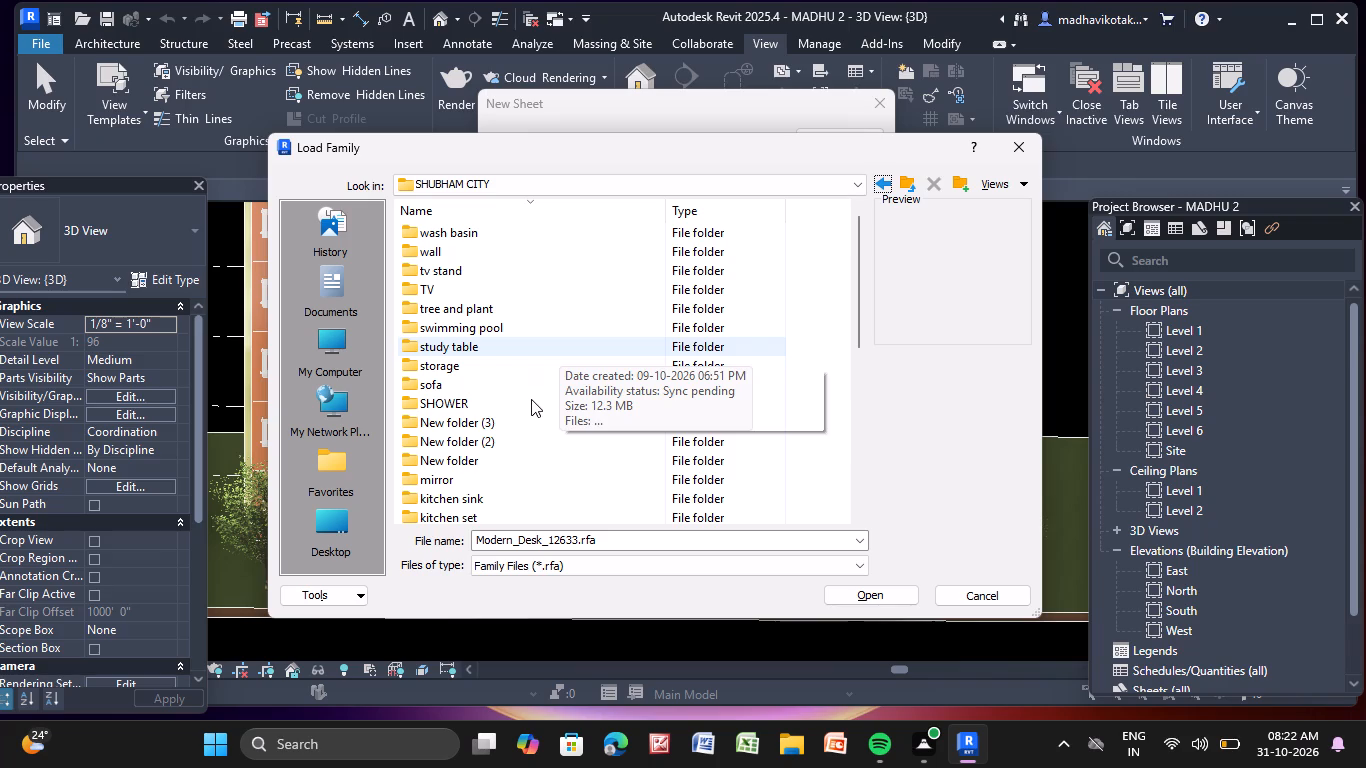
scroll(517, 420, down, 2)
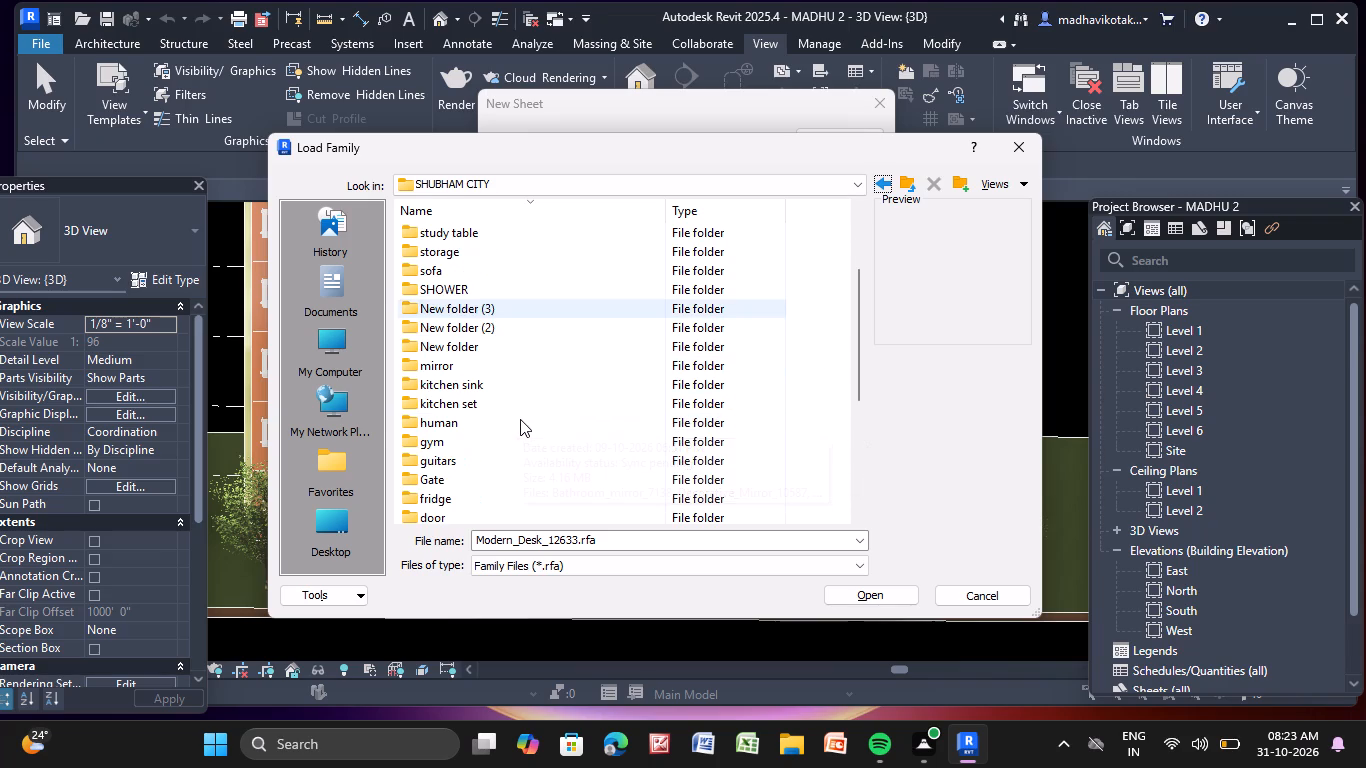
scroll(520, 419, down, 1)
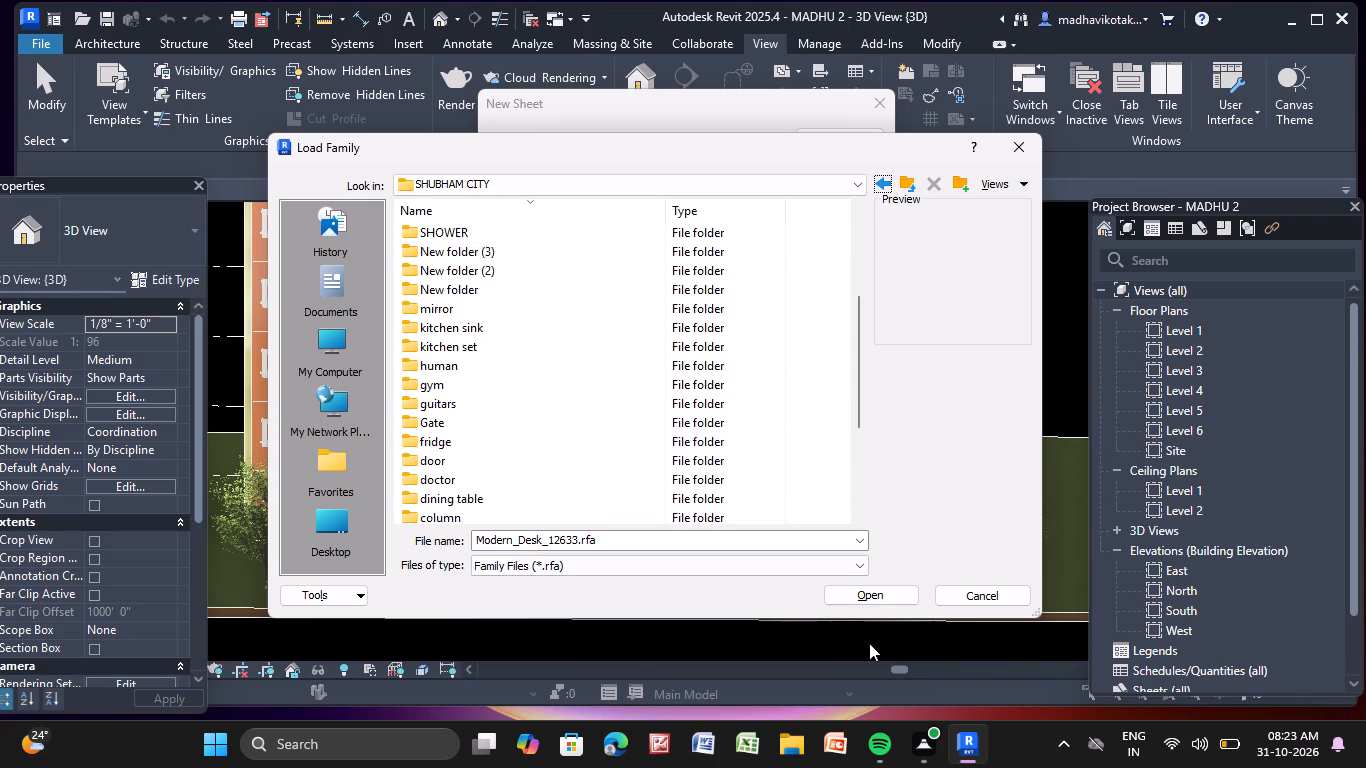
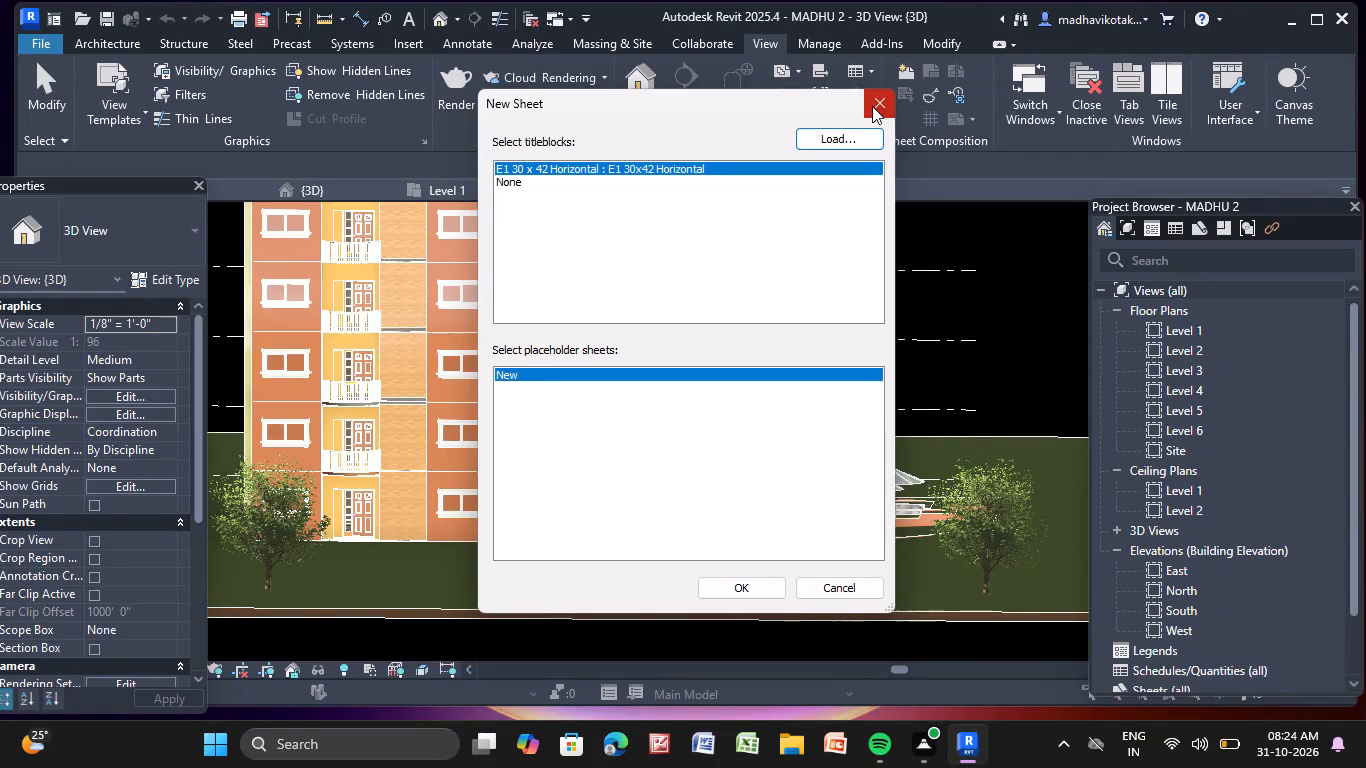
Check the project's sheets category and look over the building and pool in the 3D view.
click(872, 106)
scroll(1112, 454, down, 7)
scroll(1188, 634, down, 4)
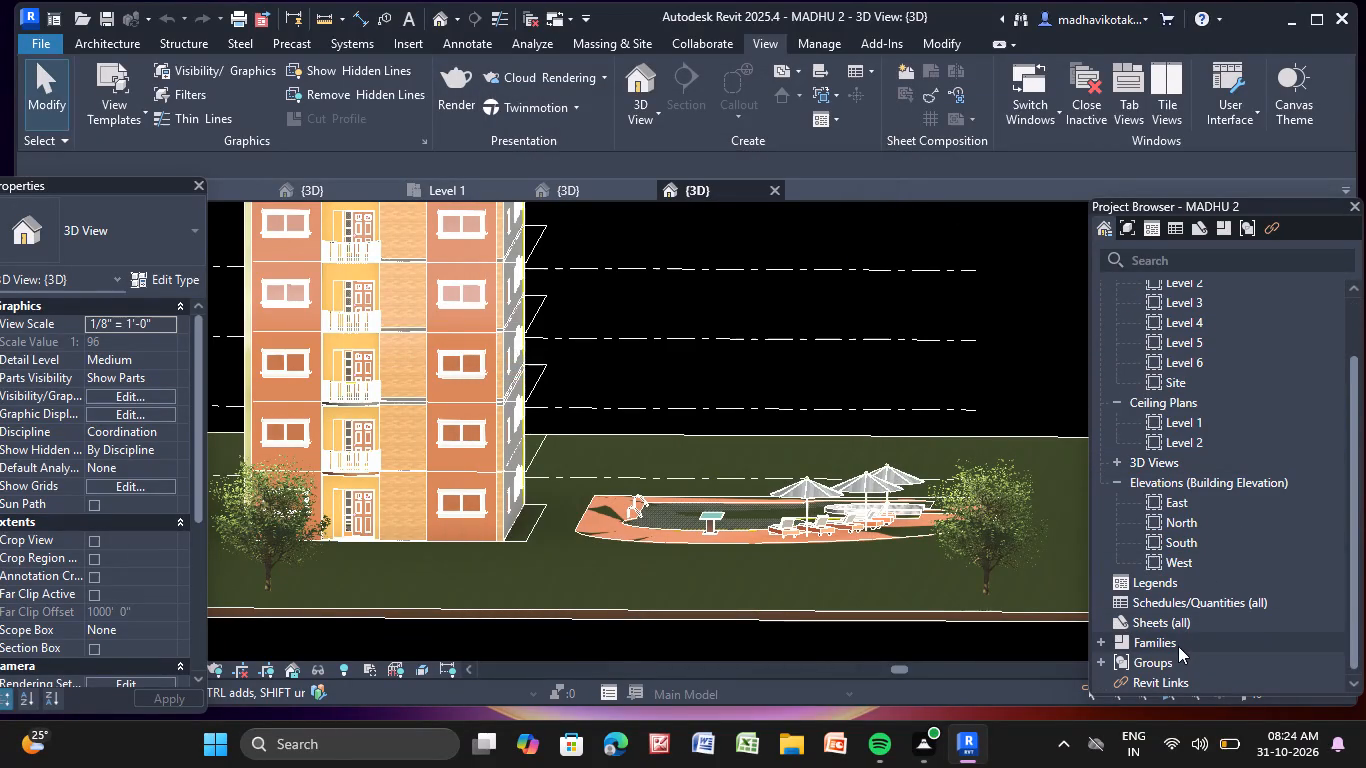
click(1178, 617)
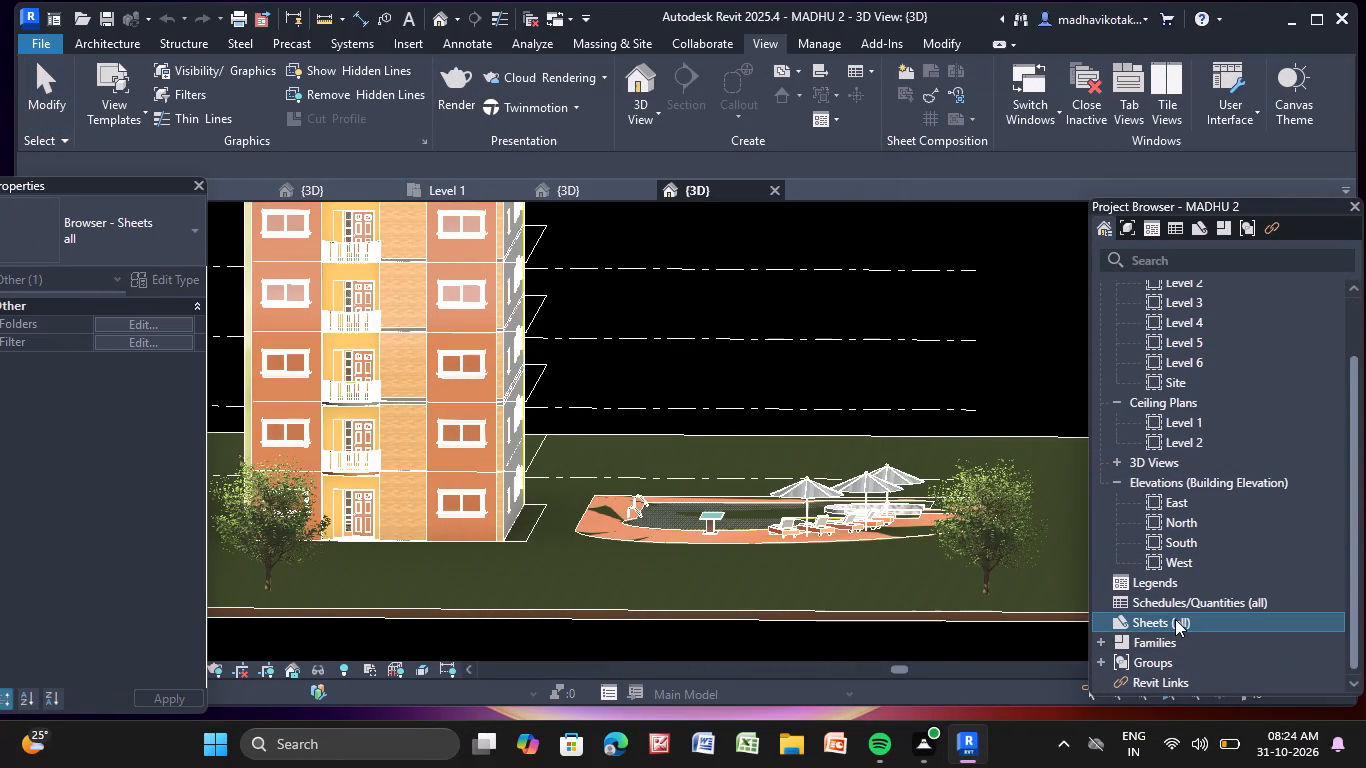
double_click(1175, 619)
click(997, 401)
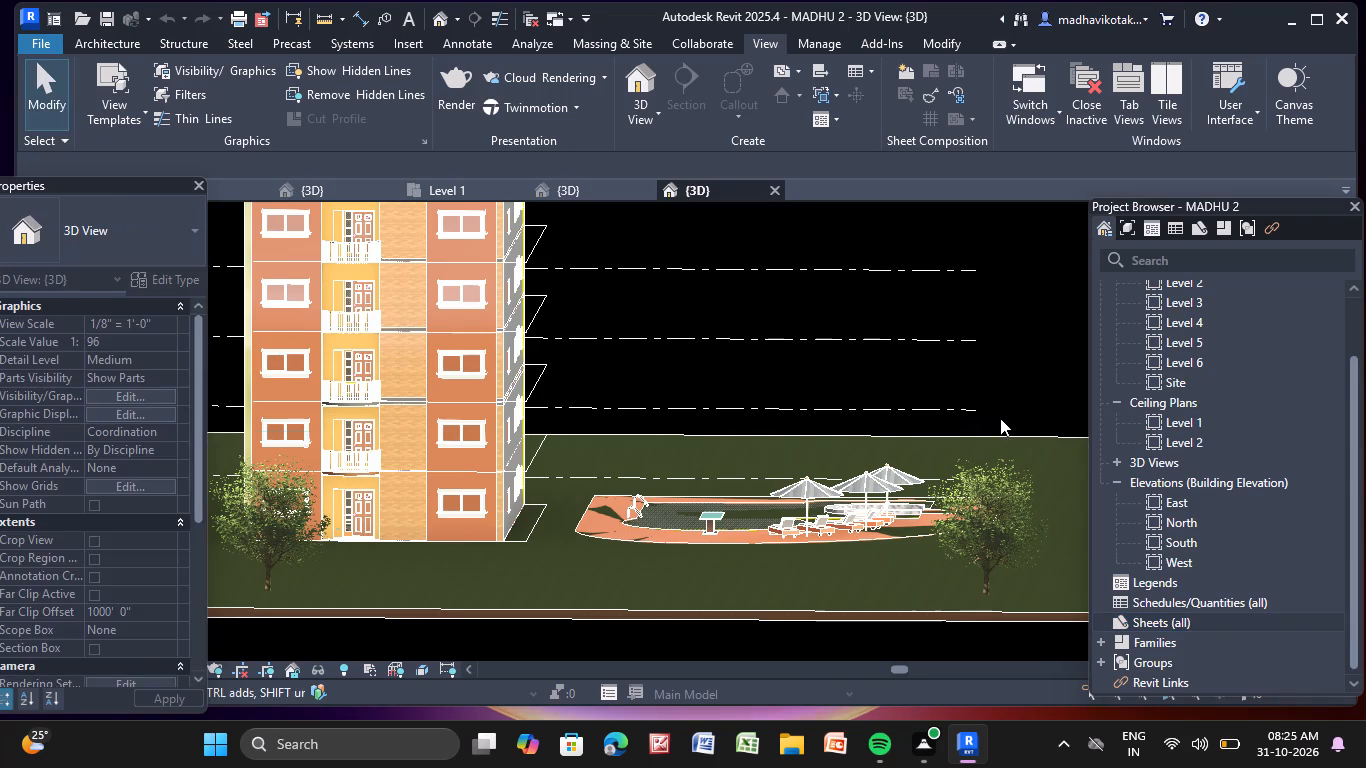
middle_drag(976, 467, 944, 467)
scroll(944, 467, up, 2)
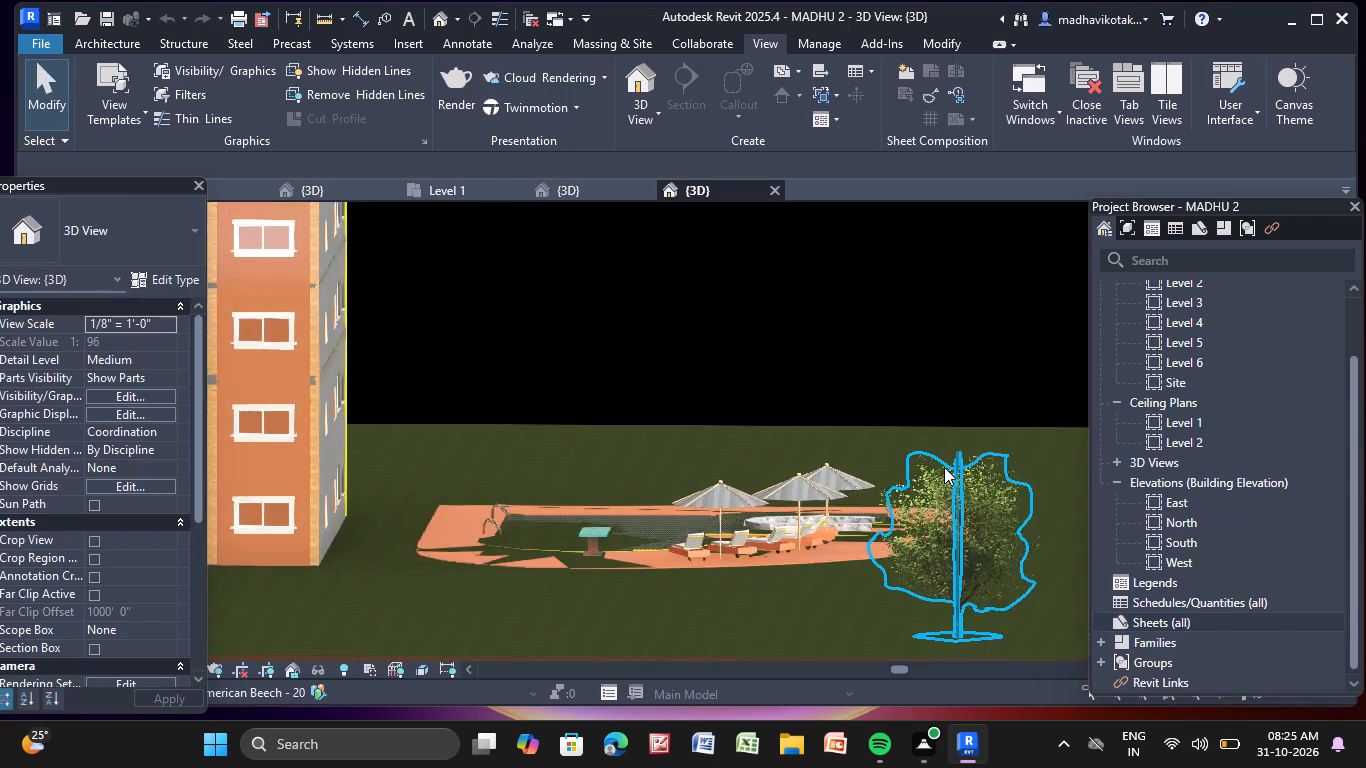
scroll(944, 467, up, 1)
scroll(878, 417, down, 5)
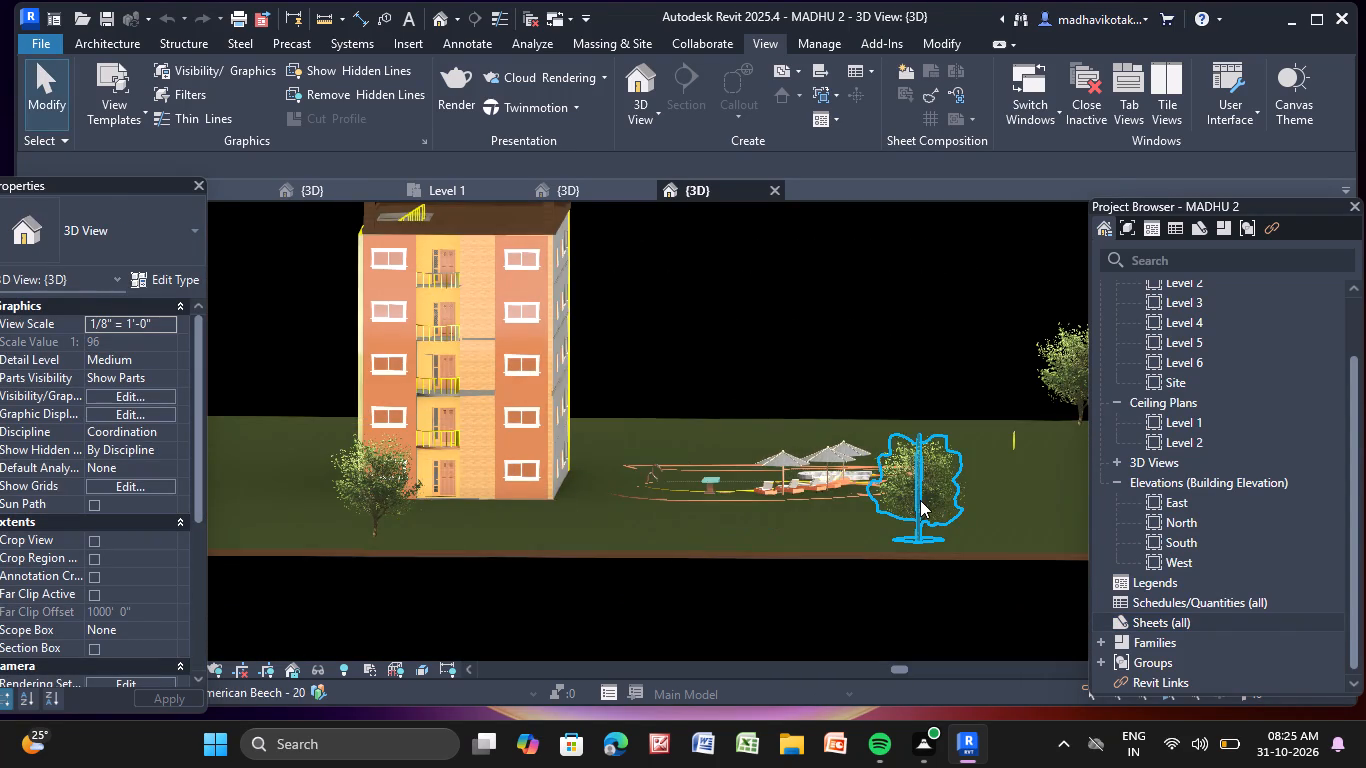
middle_drag(844, 577, 885, 649)
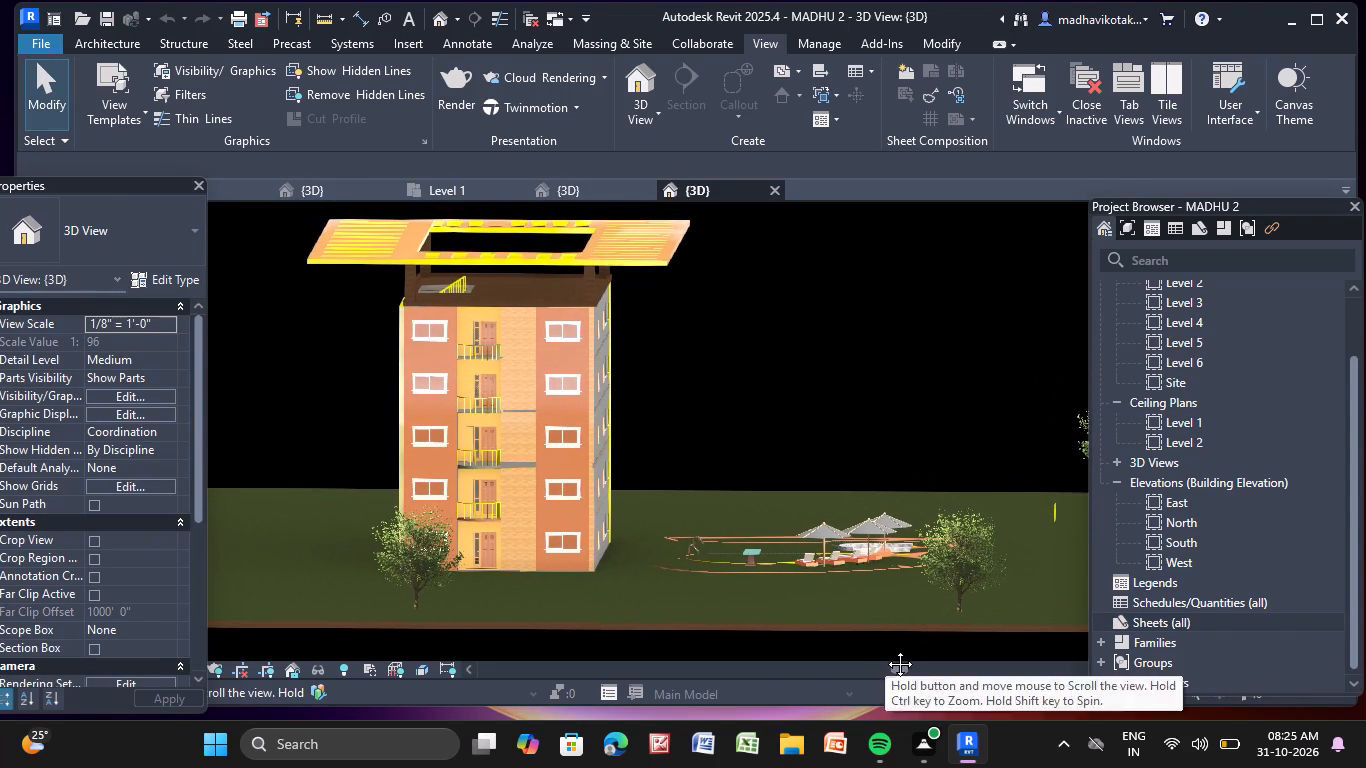
middle_drag(885, 649, 886, 649)
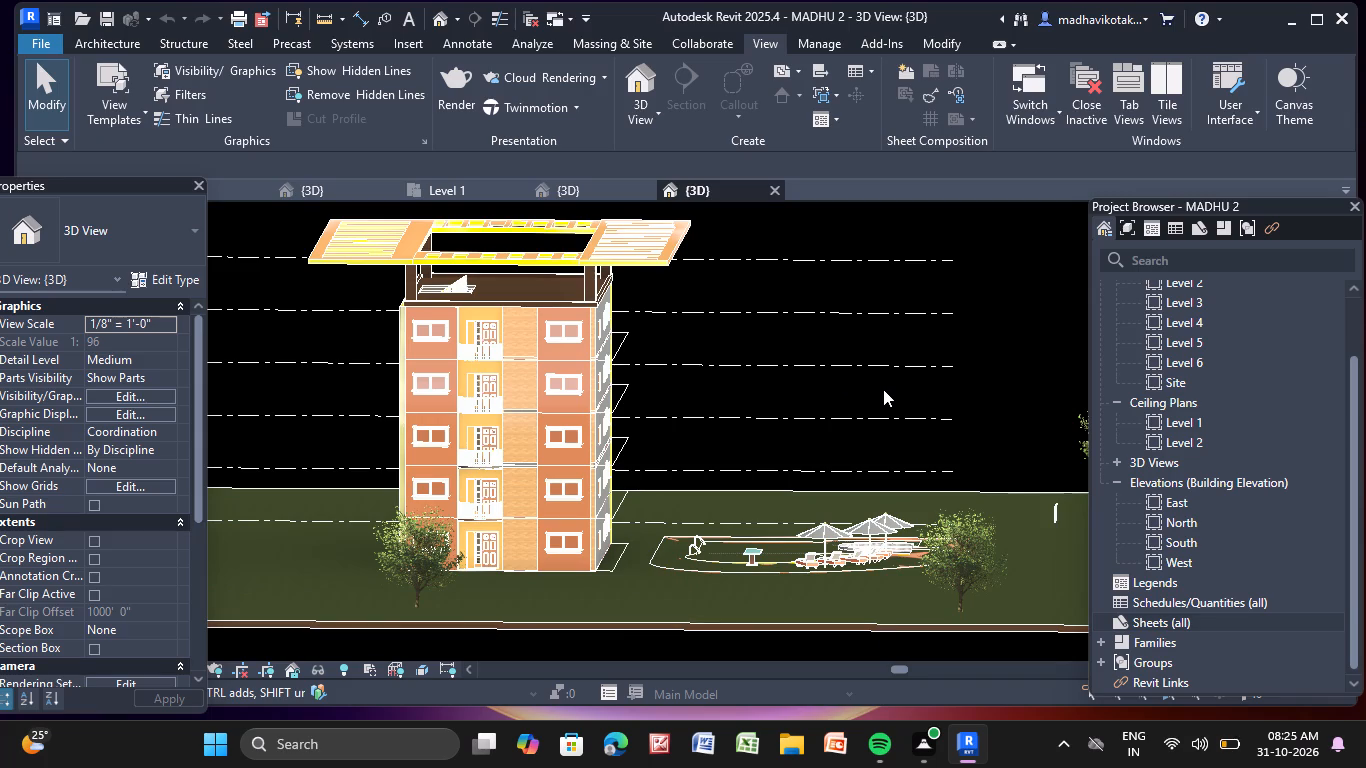
Create a new sheet with the title block set to None.
click(905, 67)
click(746, 164)
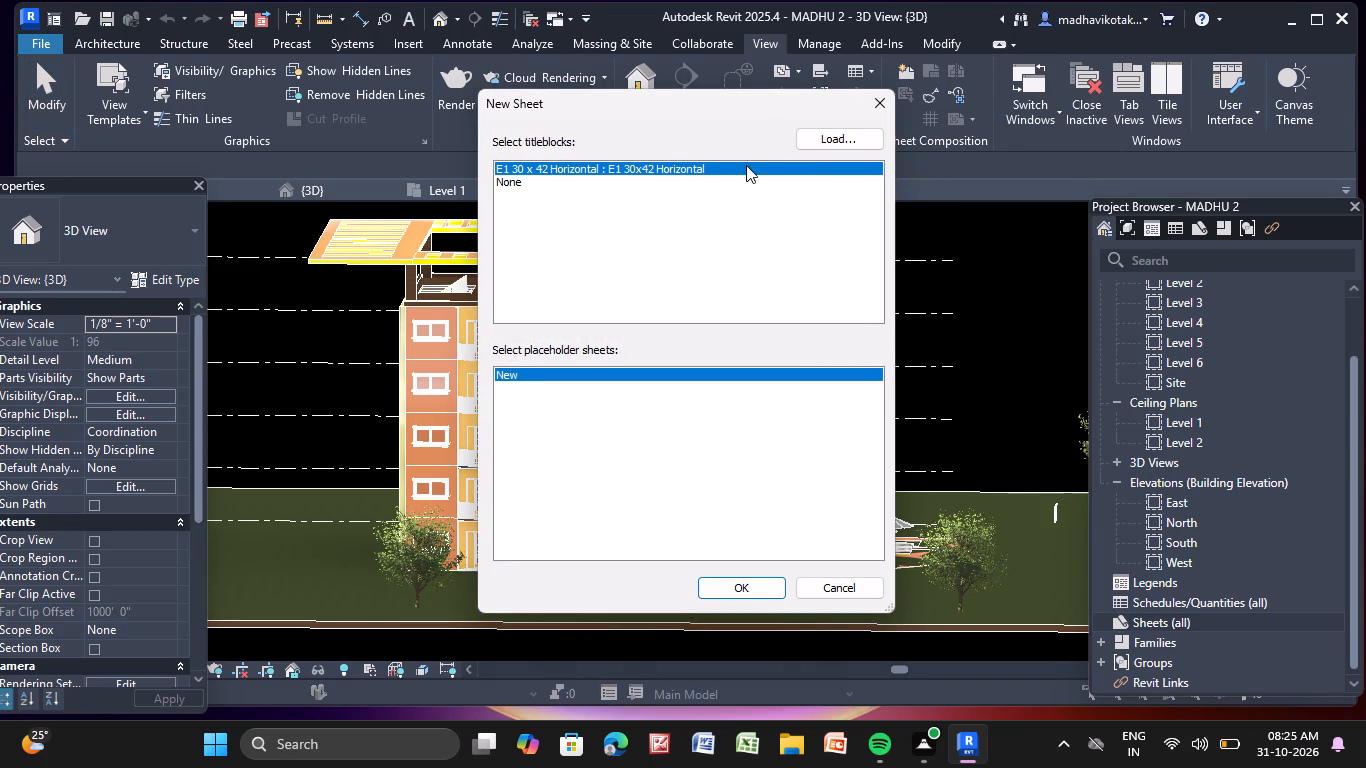
click(505, 183)
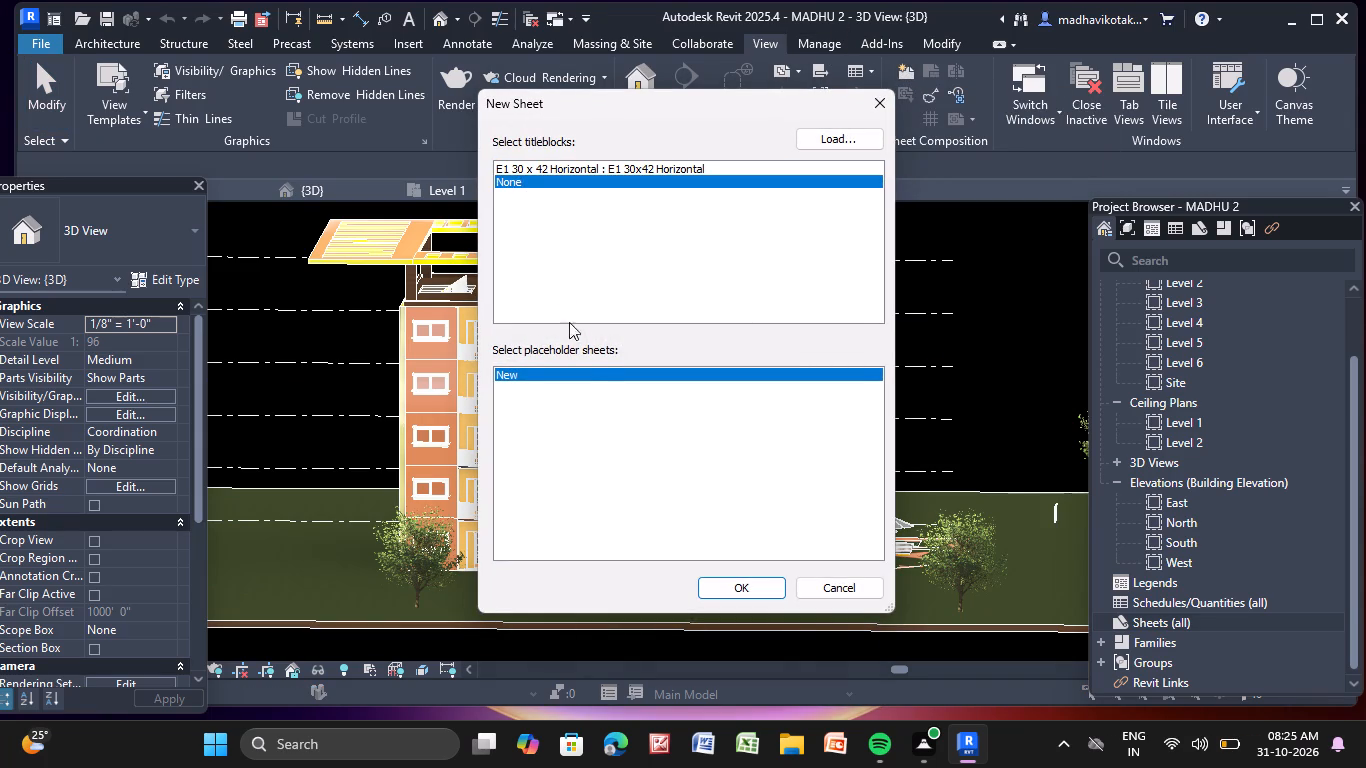
click(594, 375)
click(594, 374)
click(823, 141)
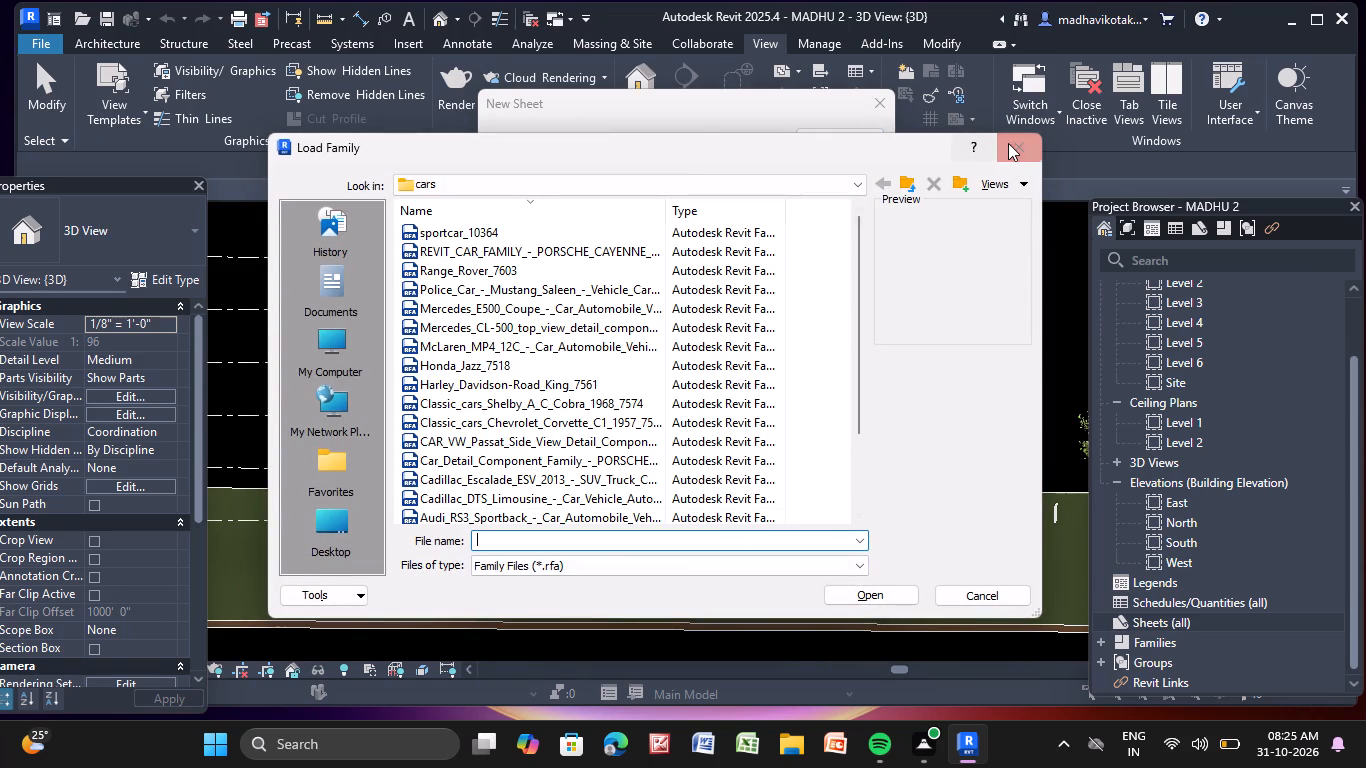
click(1008, 143)
click(739, 591)
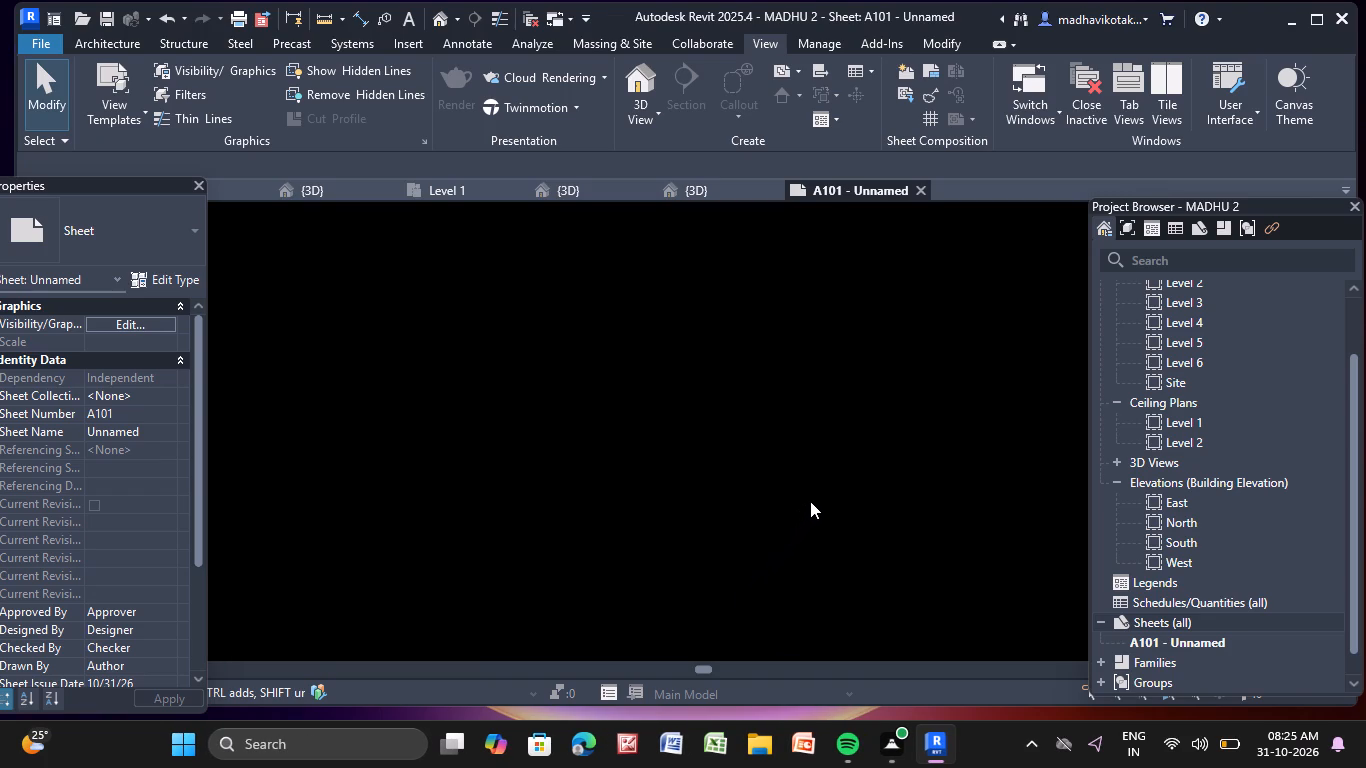
Return from the new sheet to the 3D view and look at the whole building and site.
click(886, 195)
click(726, 196)
scroll(749, 257, down, 1)
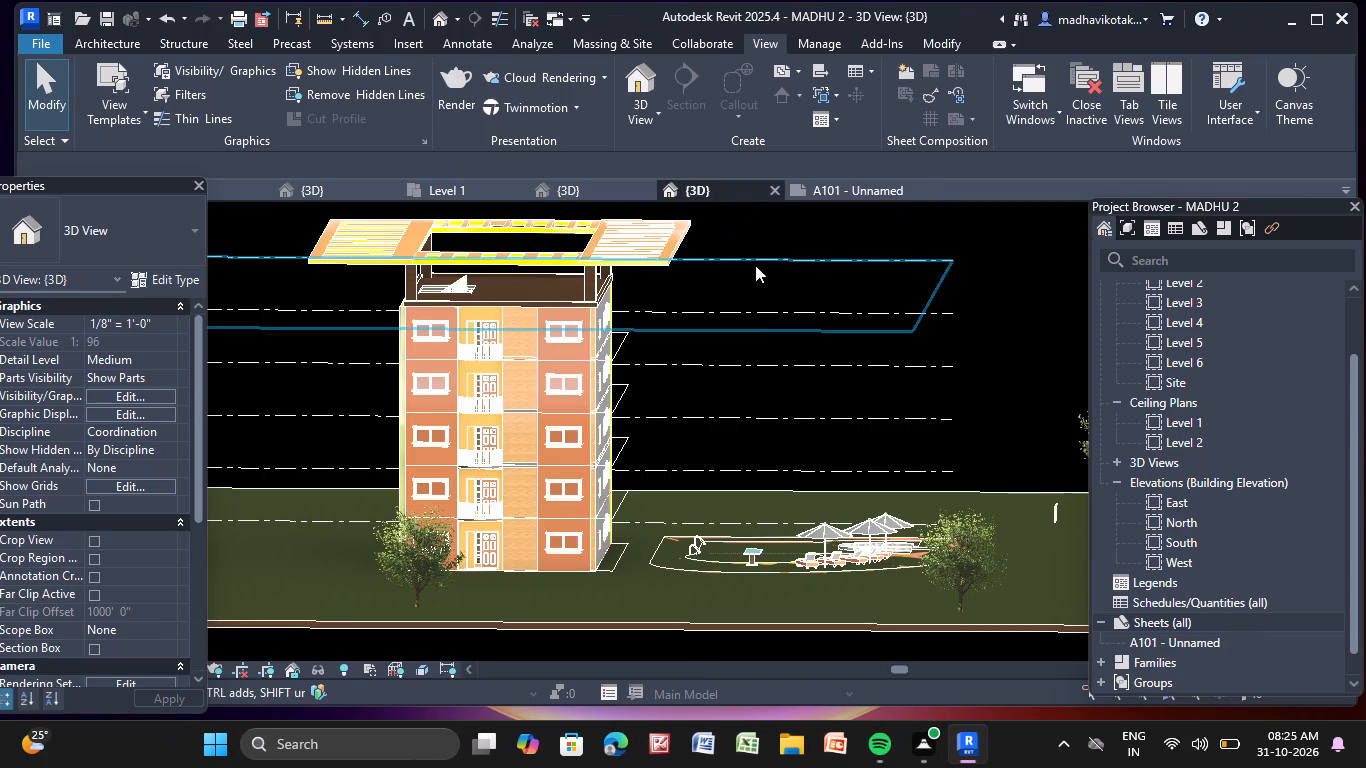
scroll(755, 265, down, 1)
middle_drag(760, 297, 772, 378)
scroll(773, 378, down, 2)
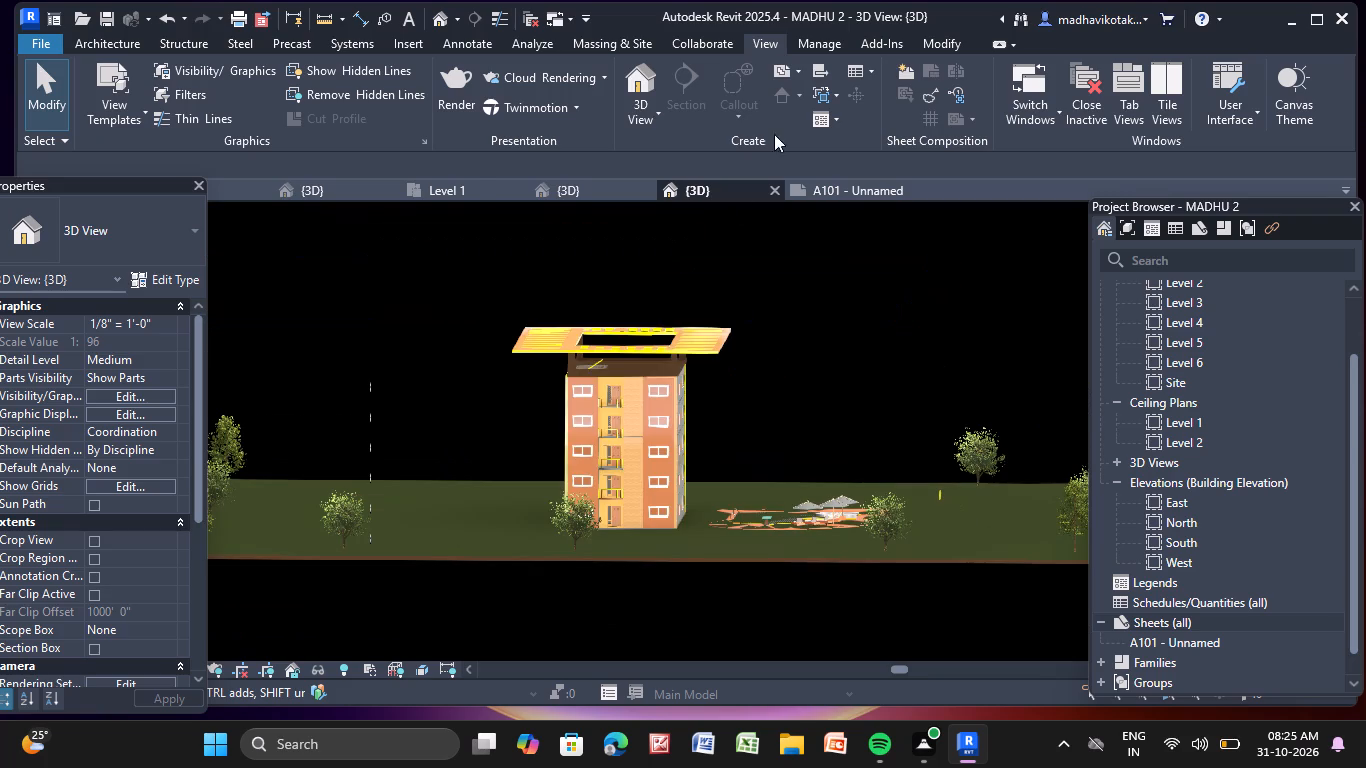
Look through the family folders in SHUBHAM CITY for a title block to load for another new sheet.
click(769, 39)
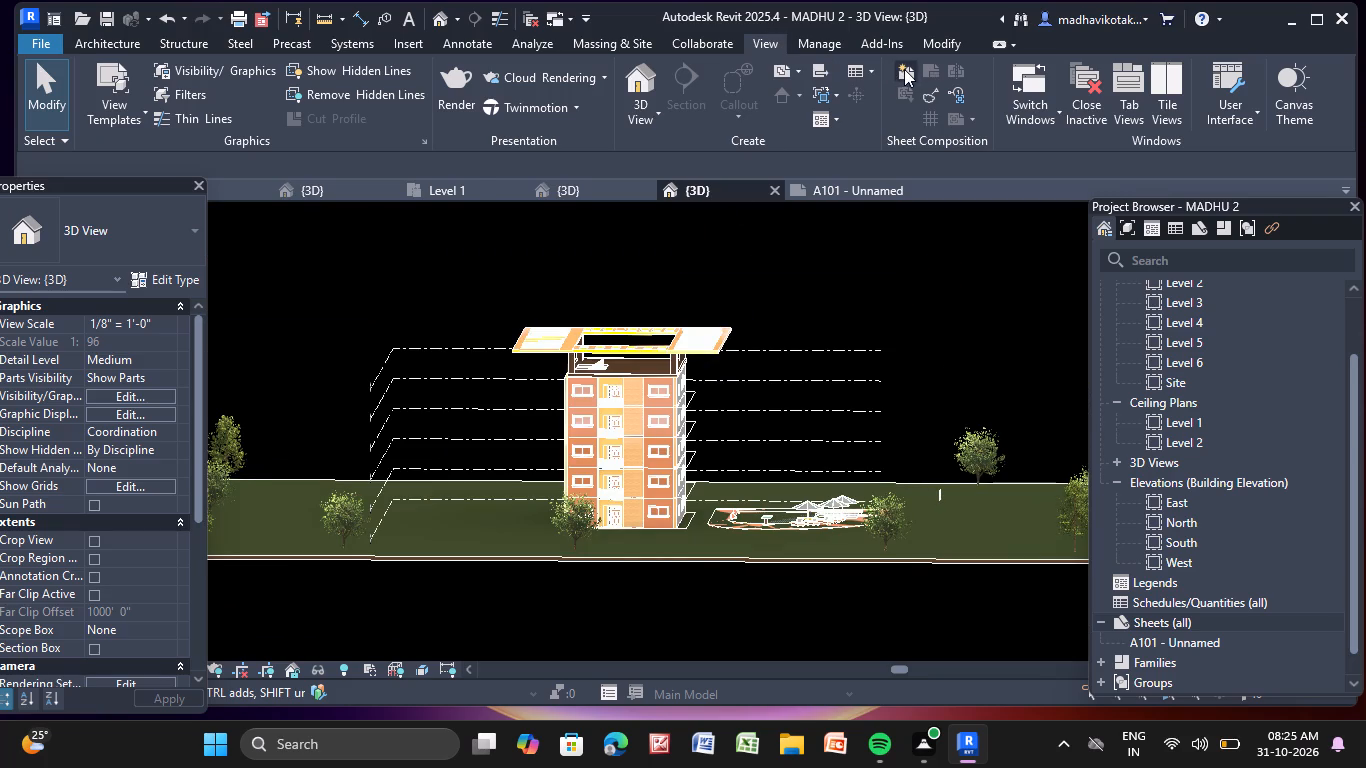
click(904, 69)
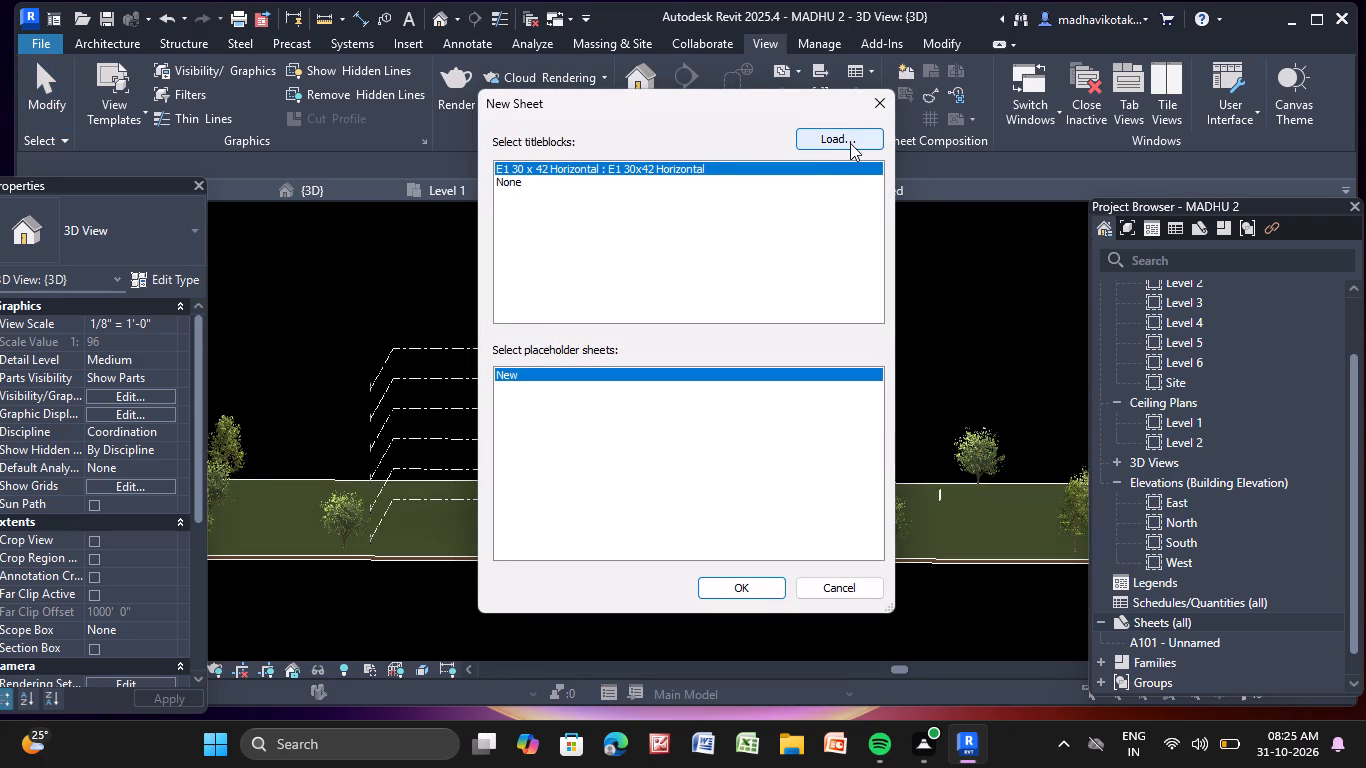
click(850, 143)
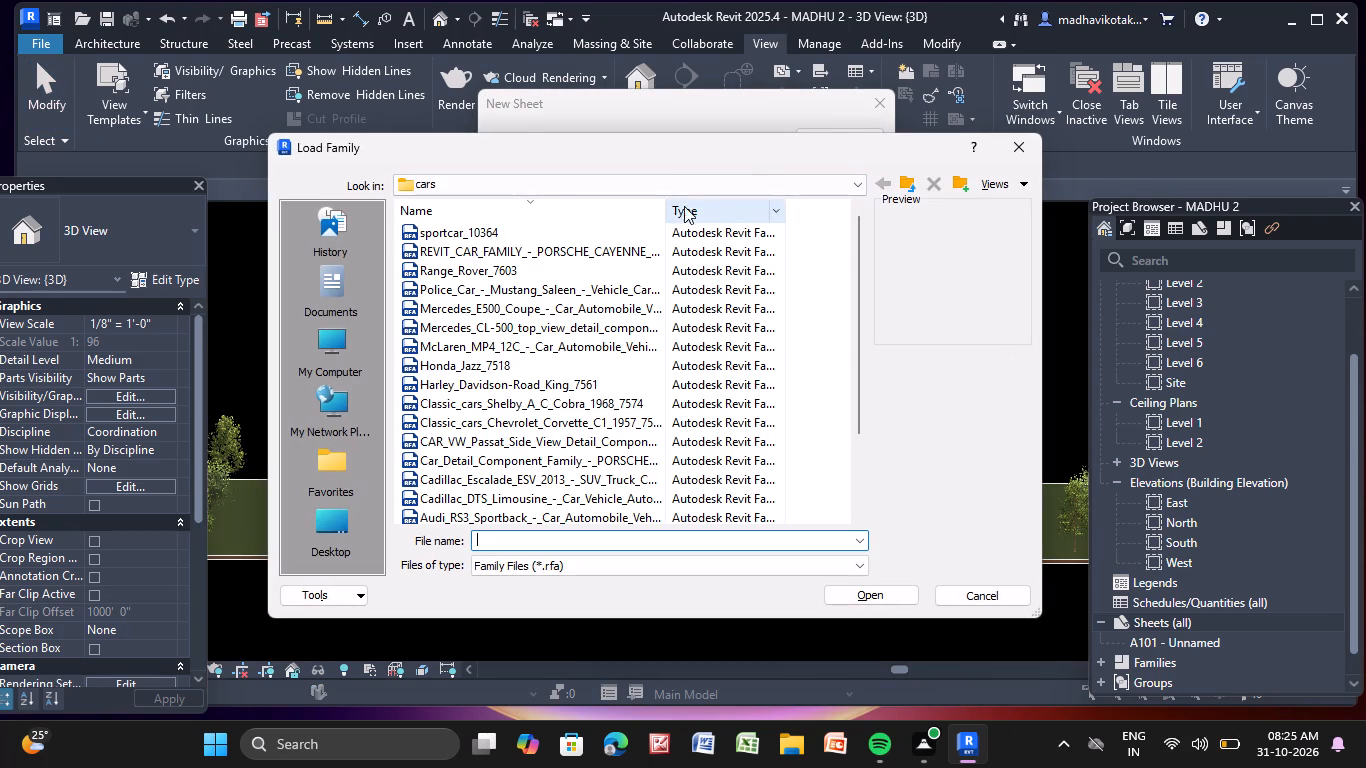
scroll(354, 386, down, 6)
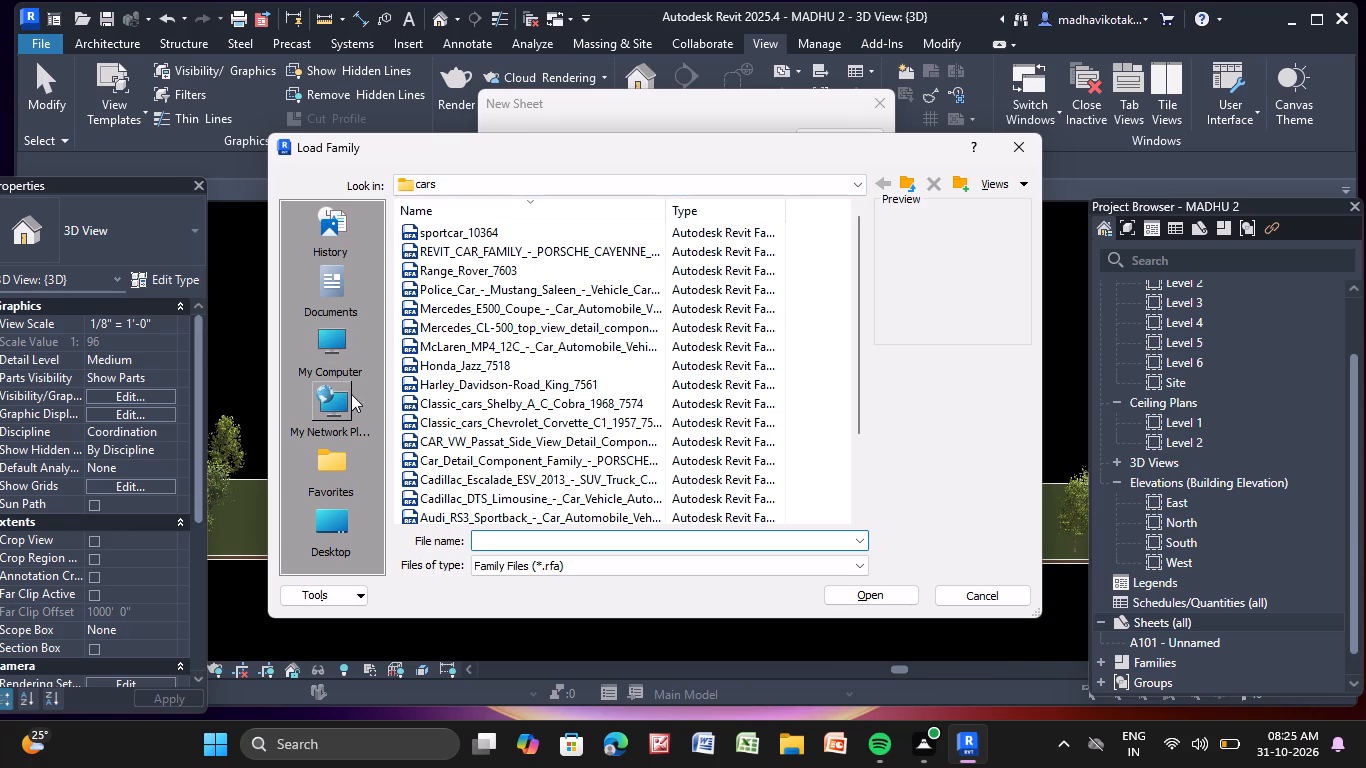
scroll(792, 182, up, 4)
click(888, 183)
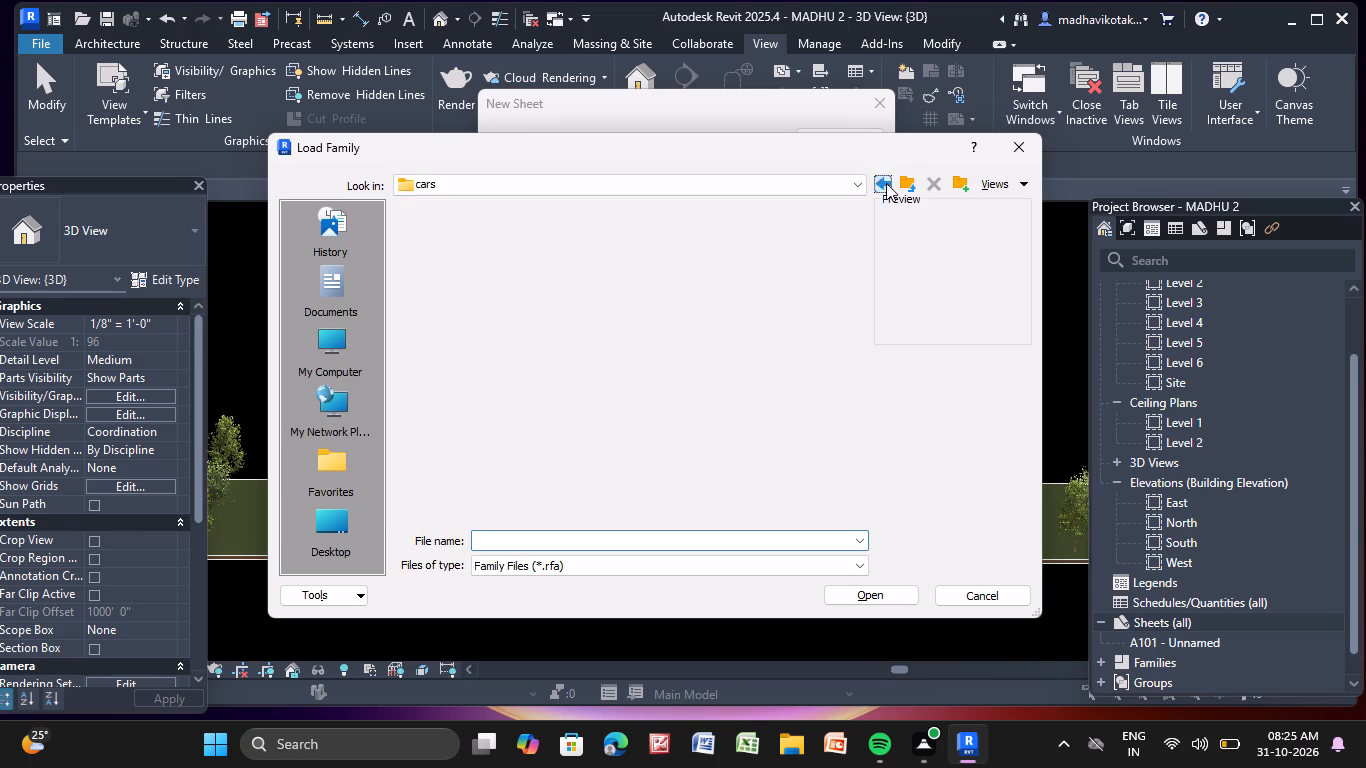
click(681, 188)
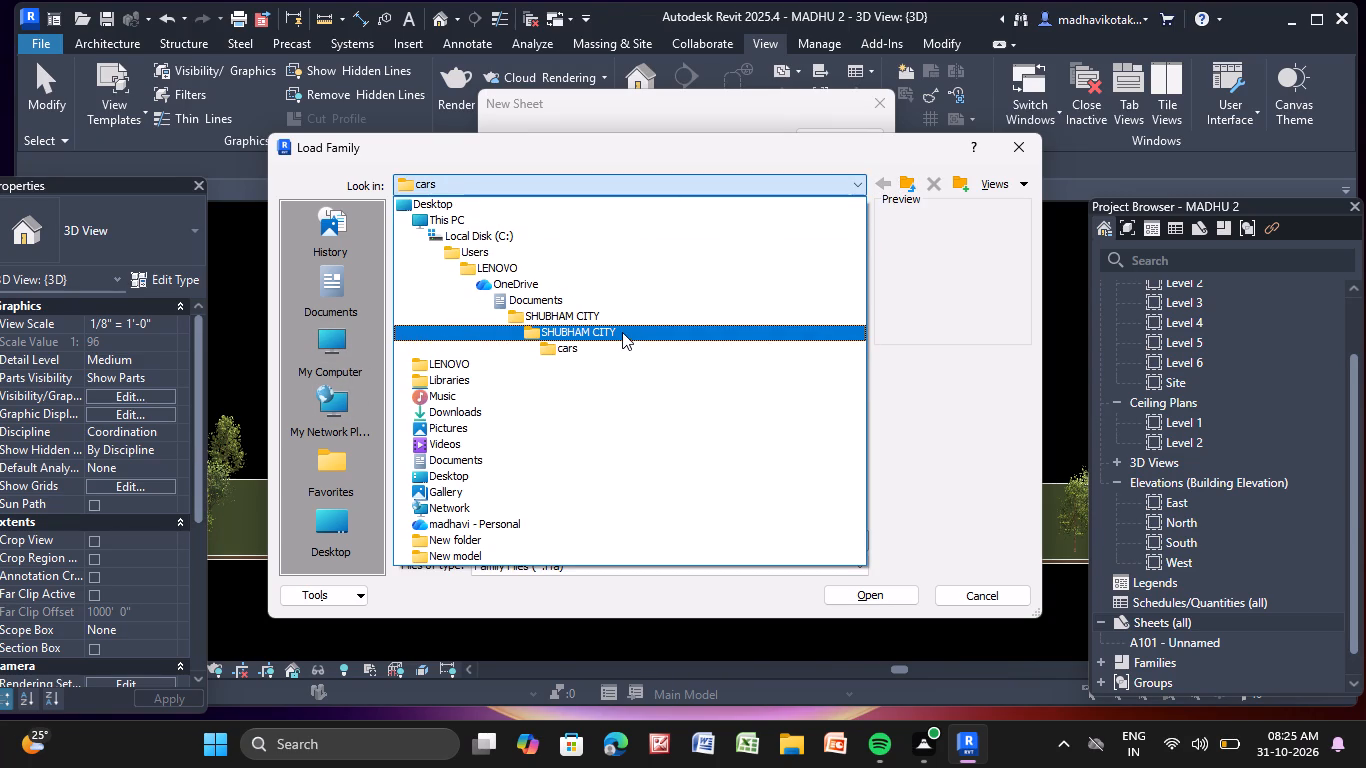
double_click(622, 332)
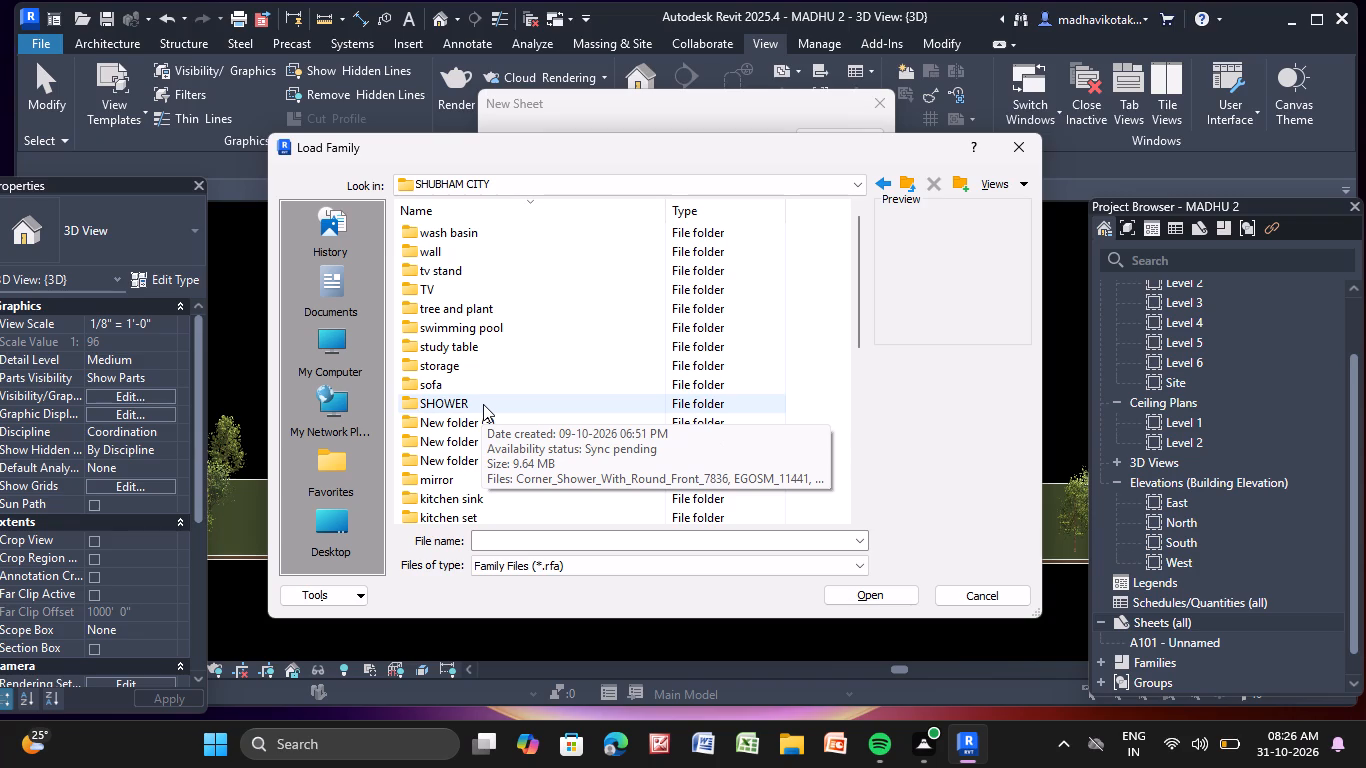
scroll(483, 404, down, 4)
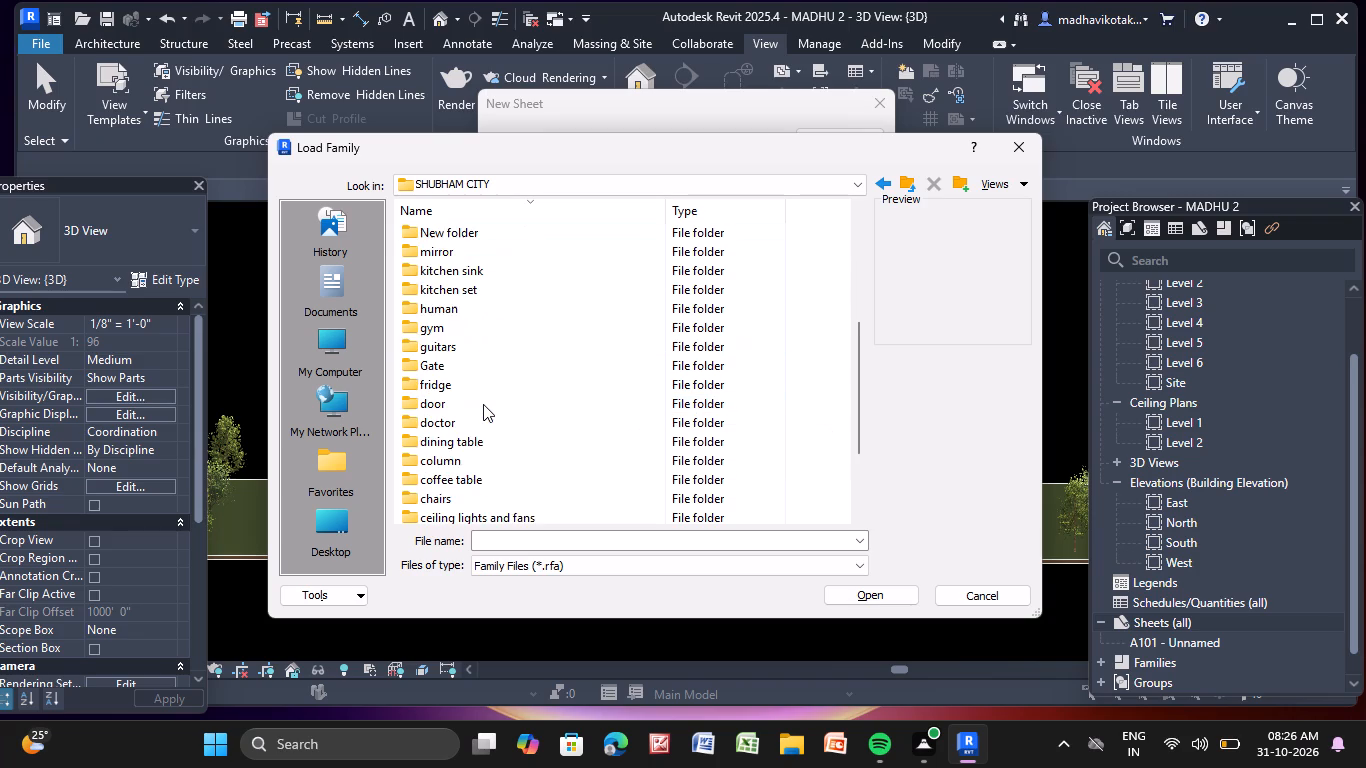
scroll(483, 404, down, 4)
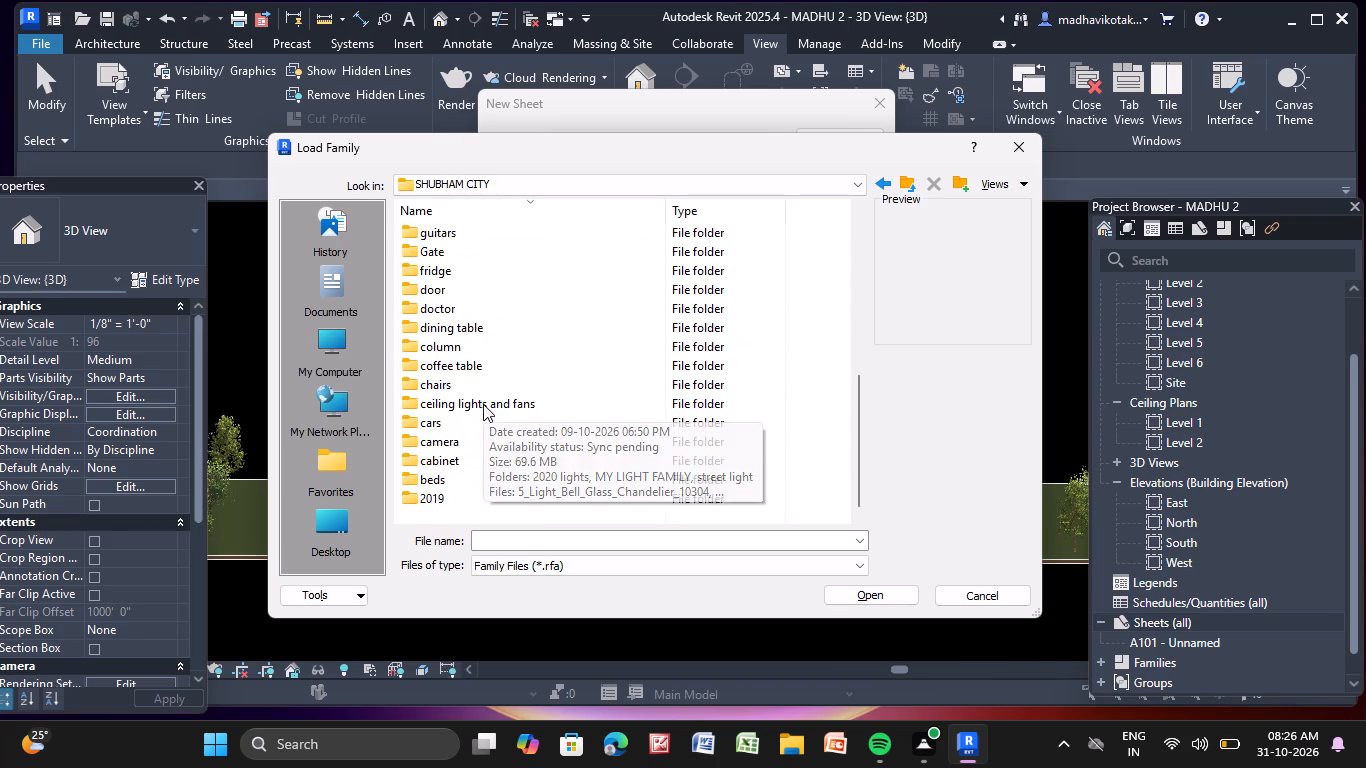
scroll(483, 404, down, 7)
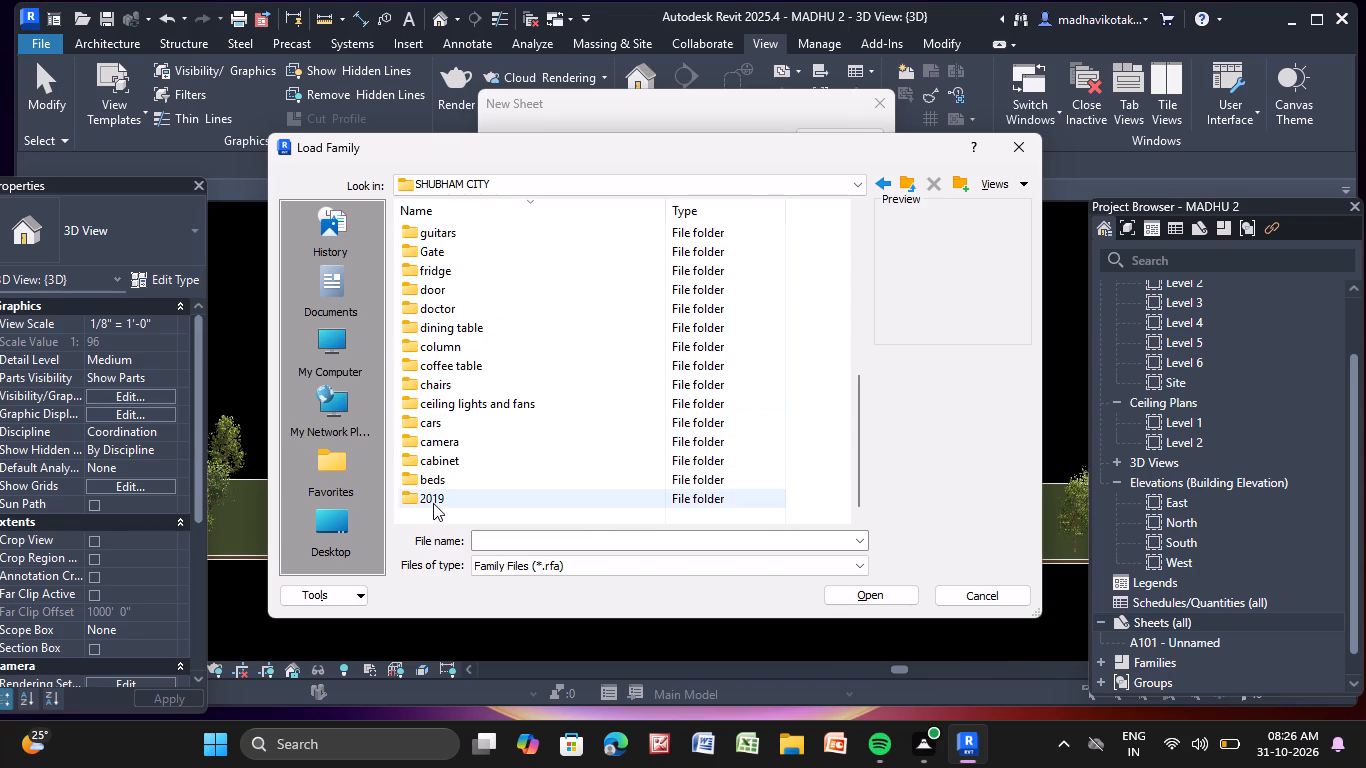
scroll(433, 503, up, 1)
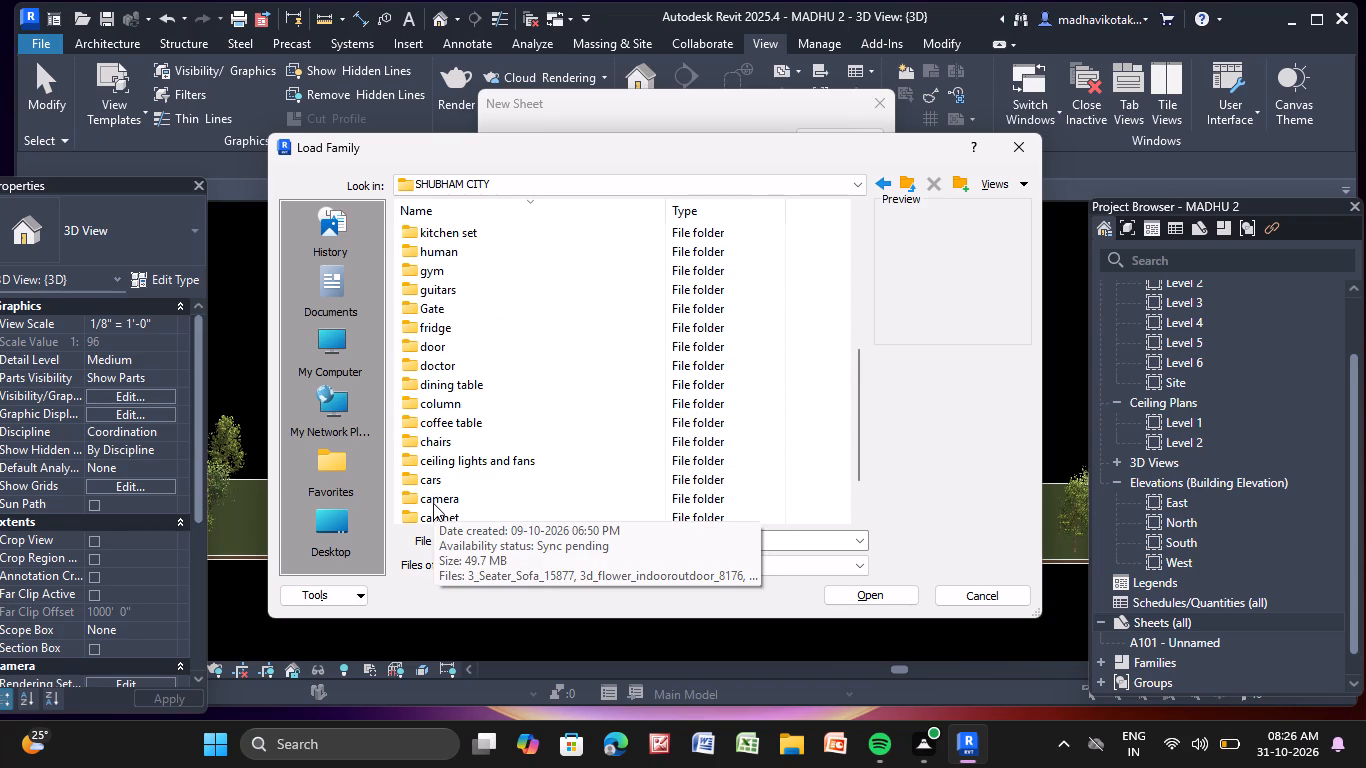
scroll(433, 503, up, 1)
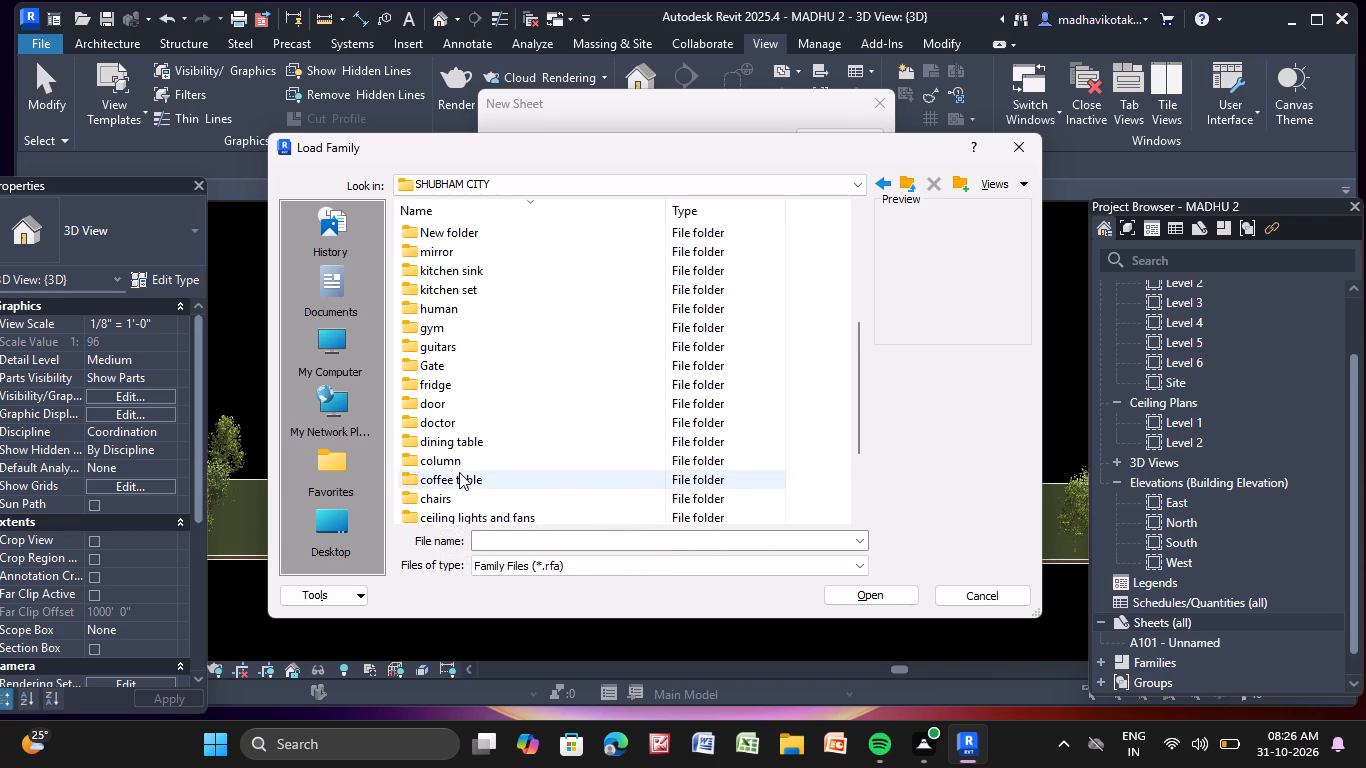
scroll(461, 470, up, 1)
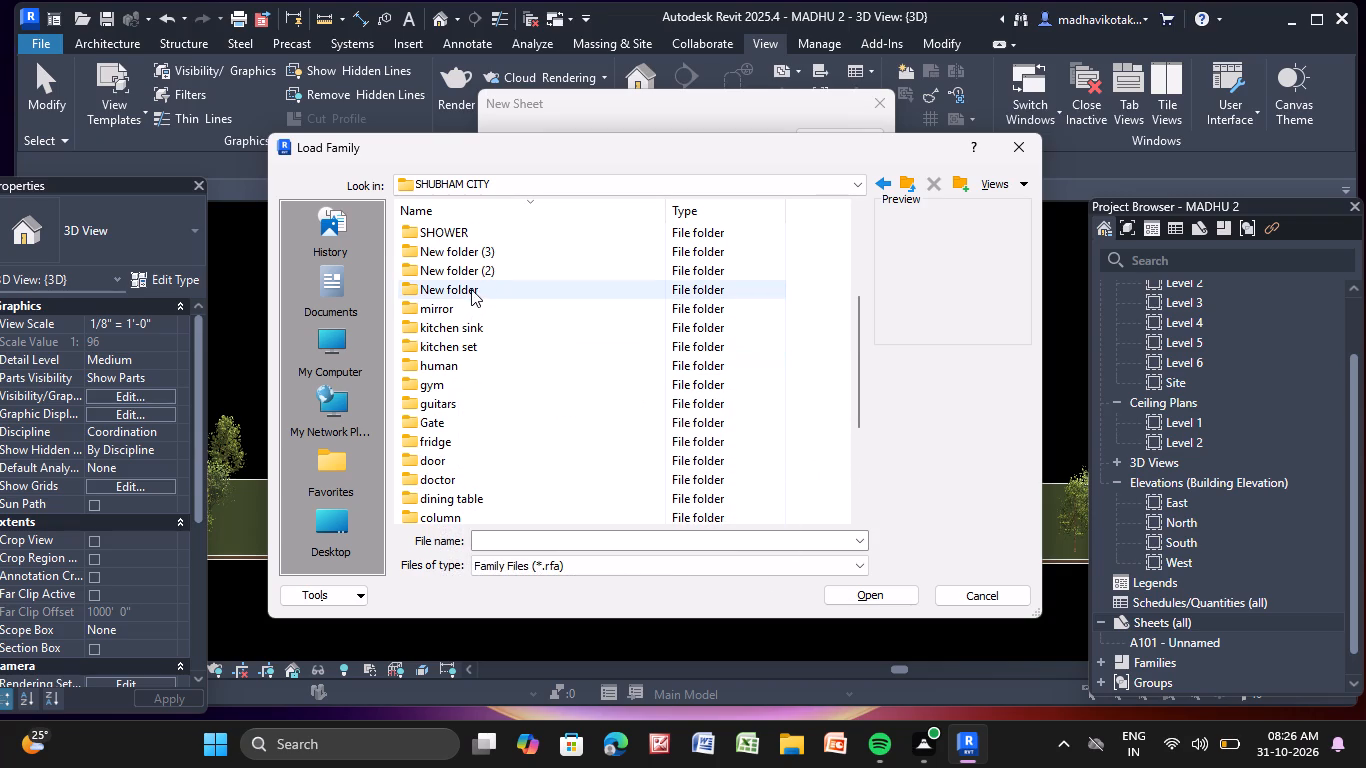
scroll(473, 294, up, 1)
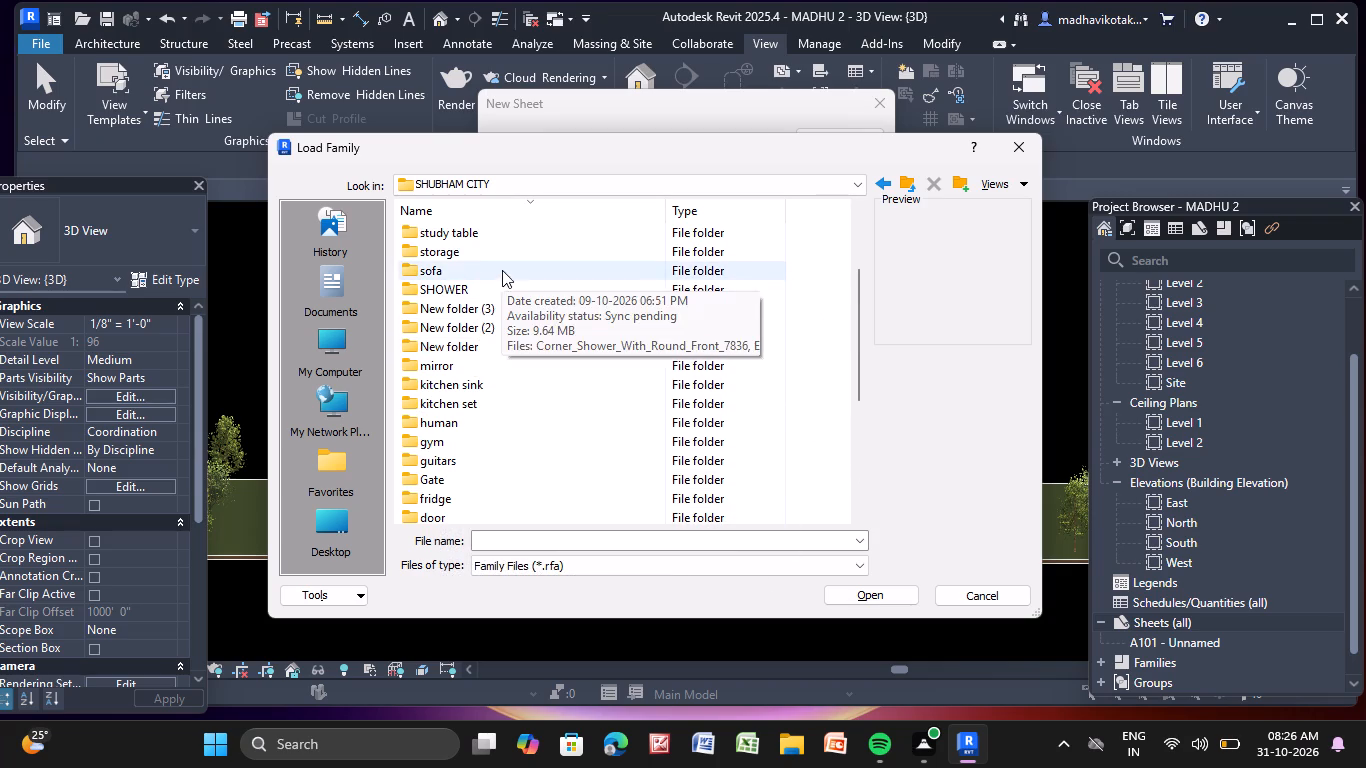
scroll(510, 256, up, 1)
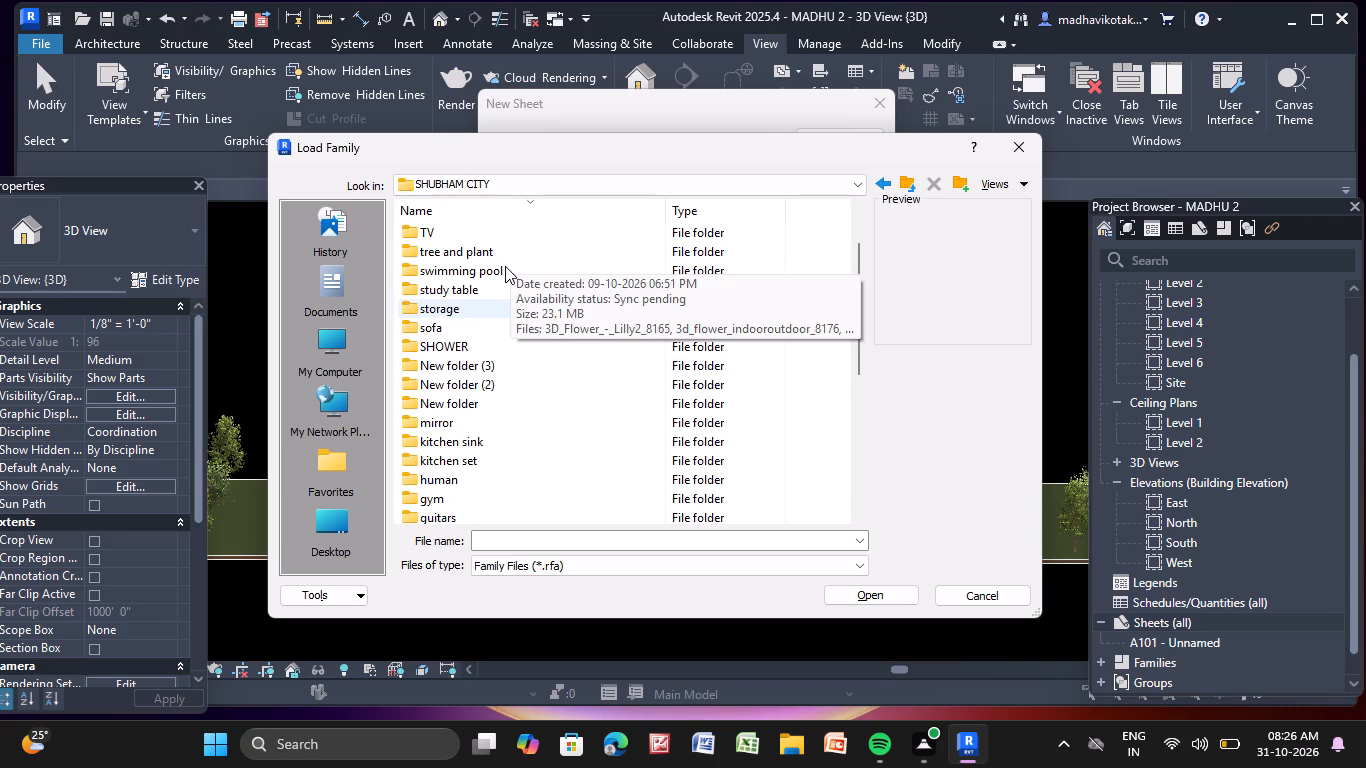
scroll(505, 266, up, 4)
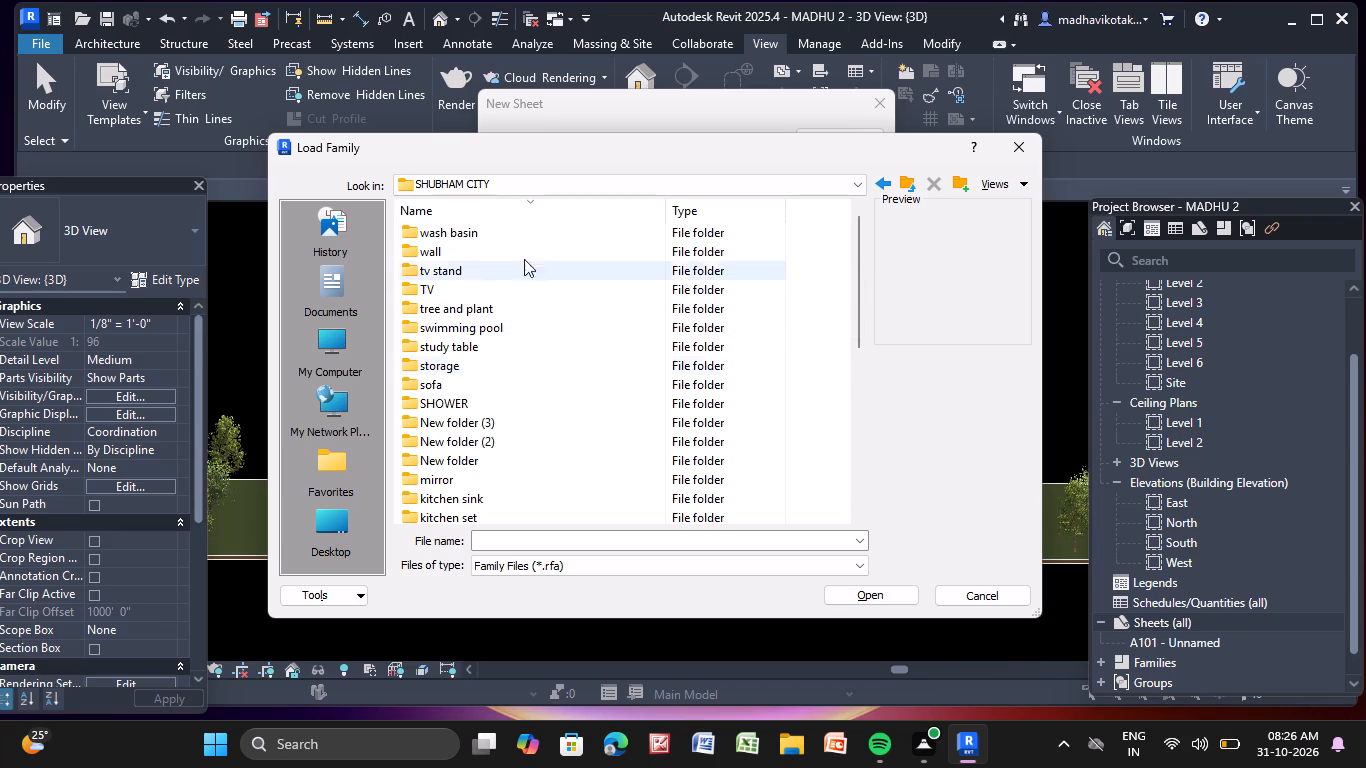
click(1021, 148)
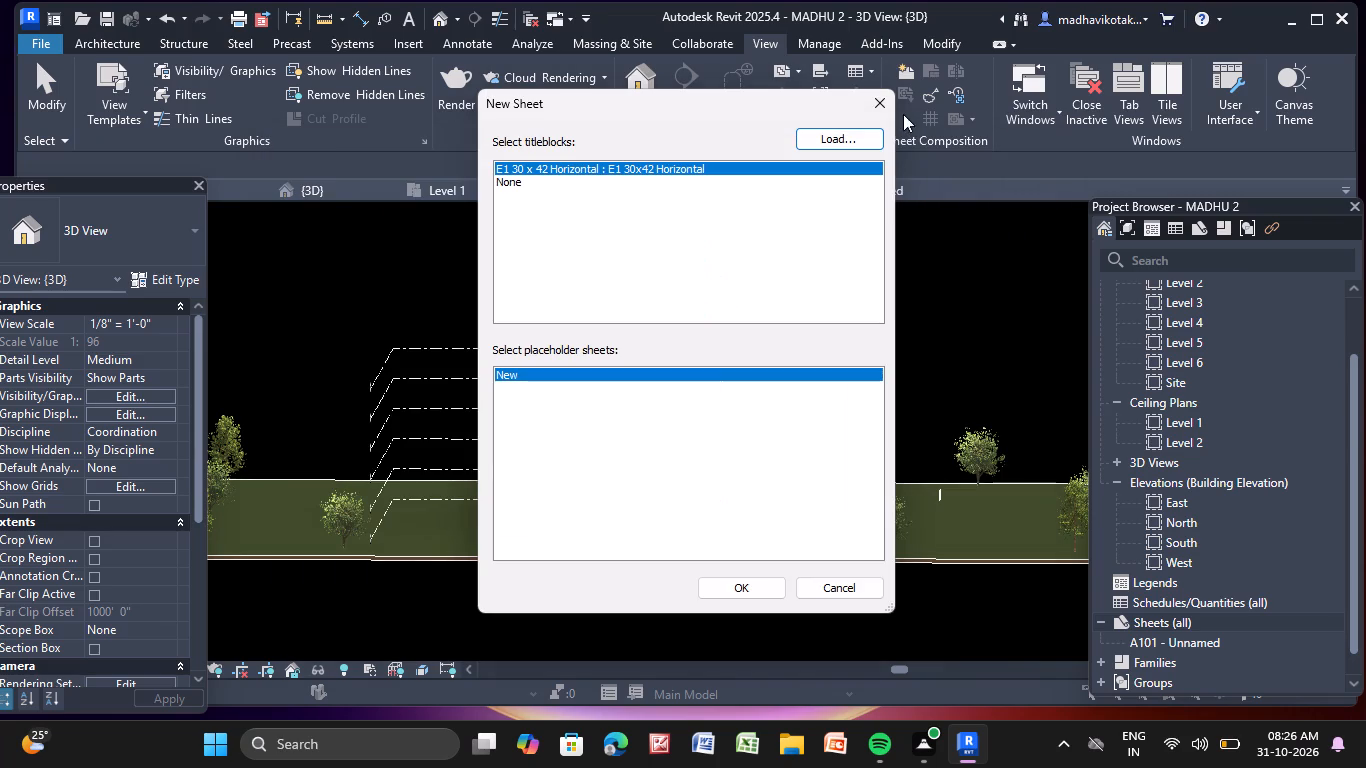
click(891, 105)
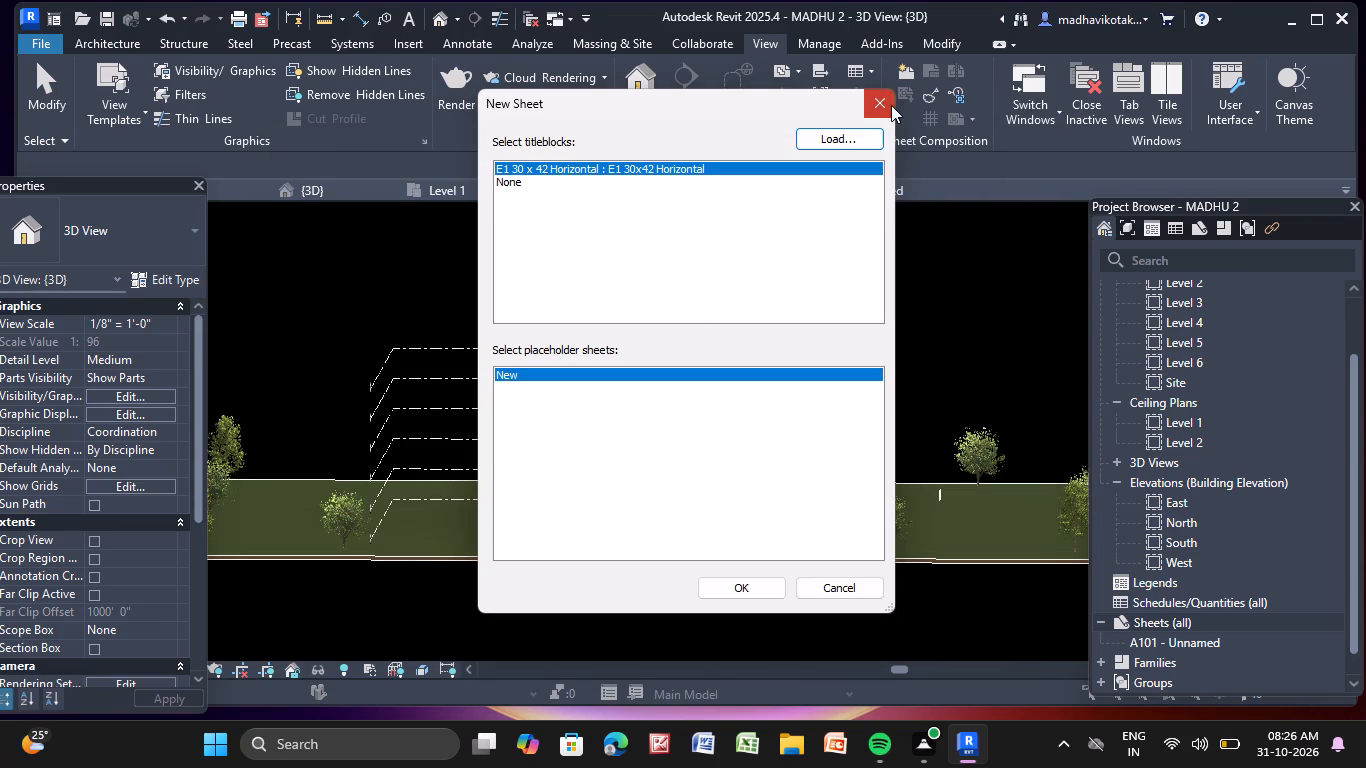
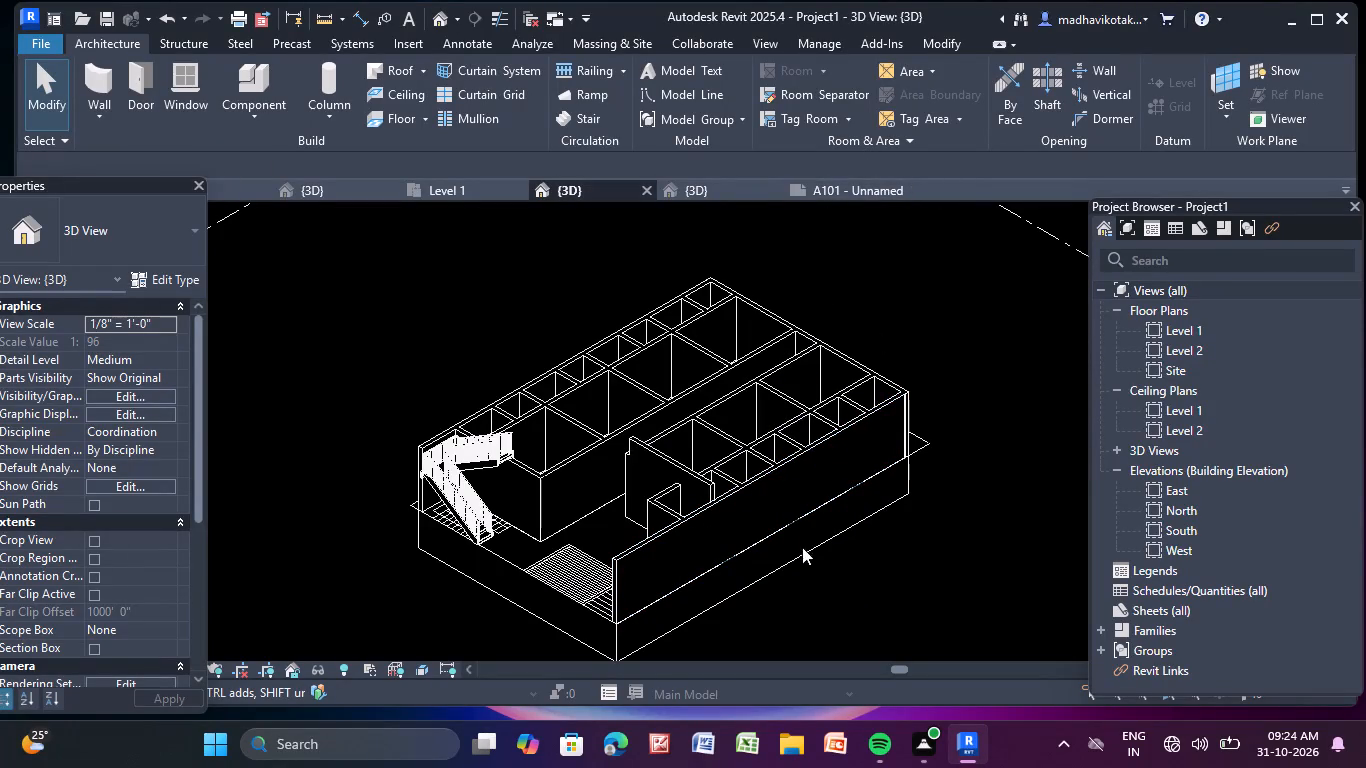
Set the 3D view's visual style to Shaded.
click(201, 179)
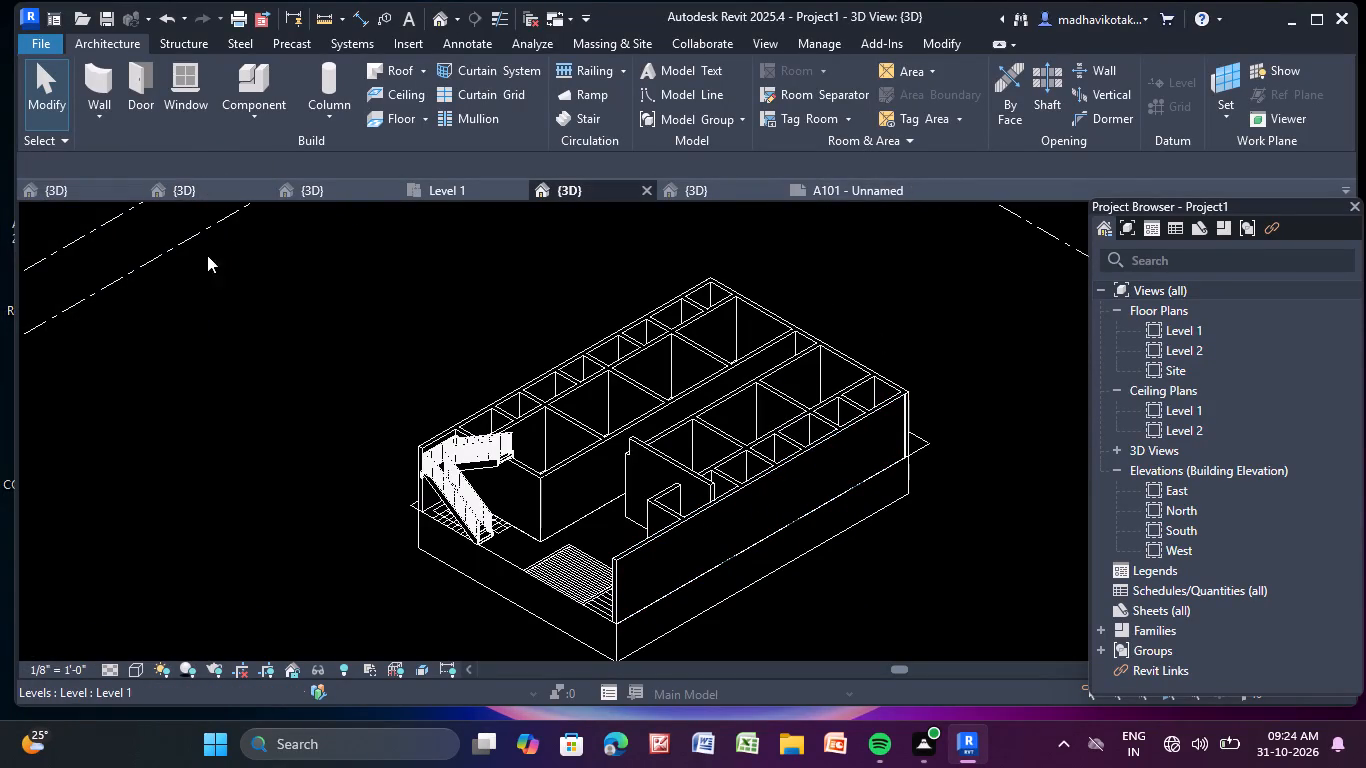
click(130, 666)
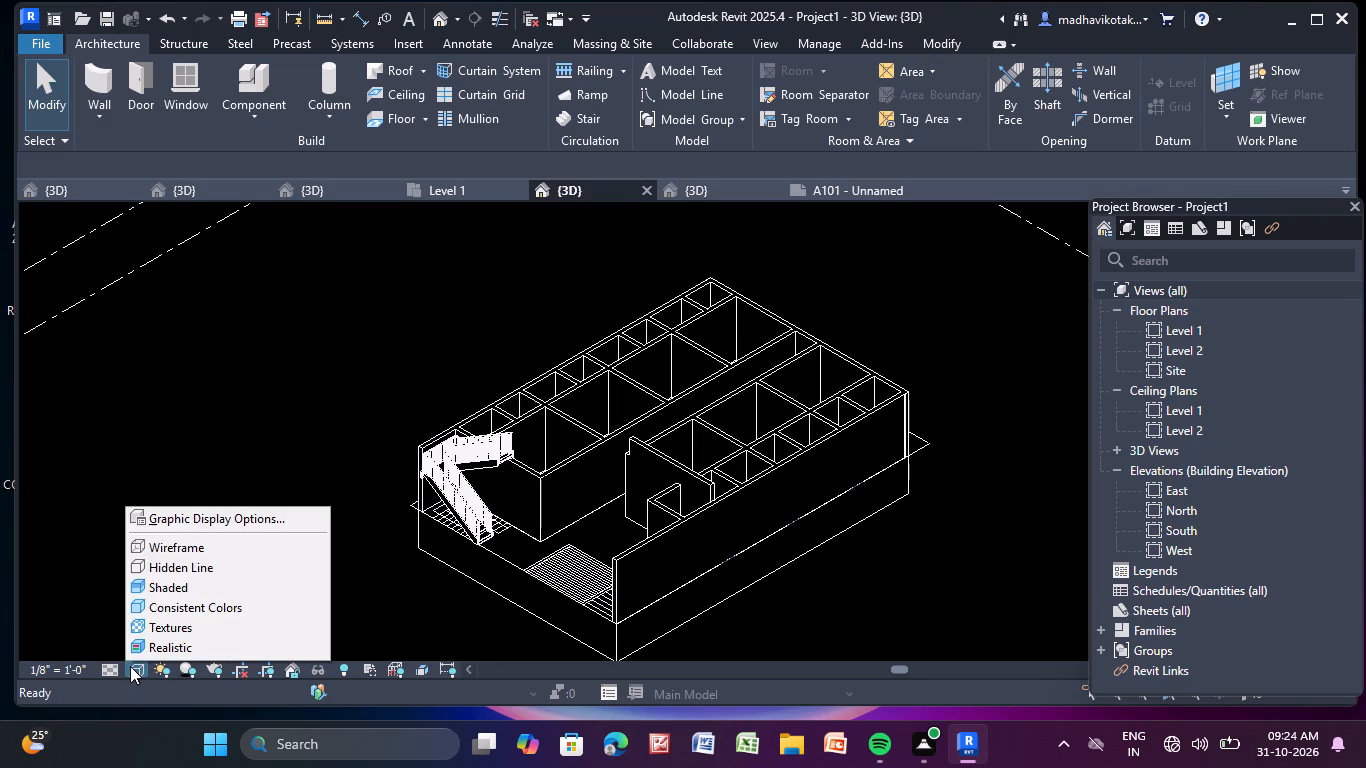
click(192, 586)
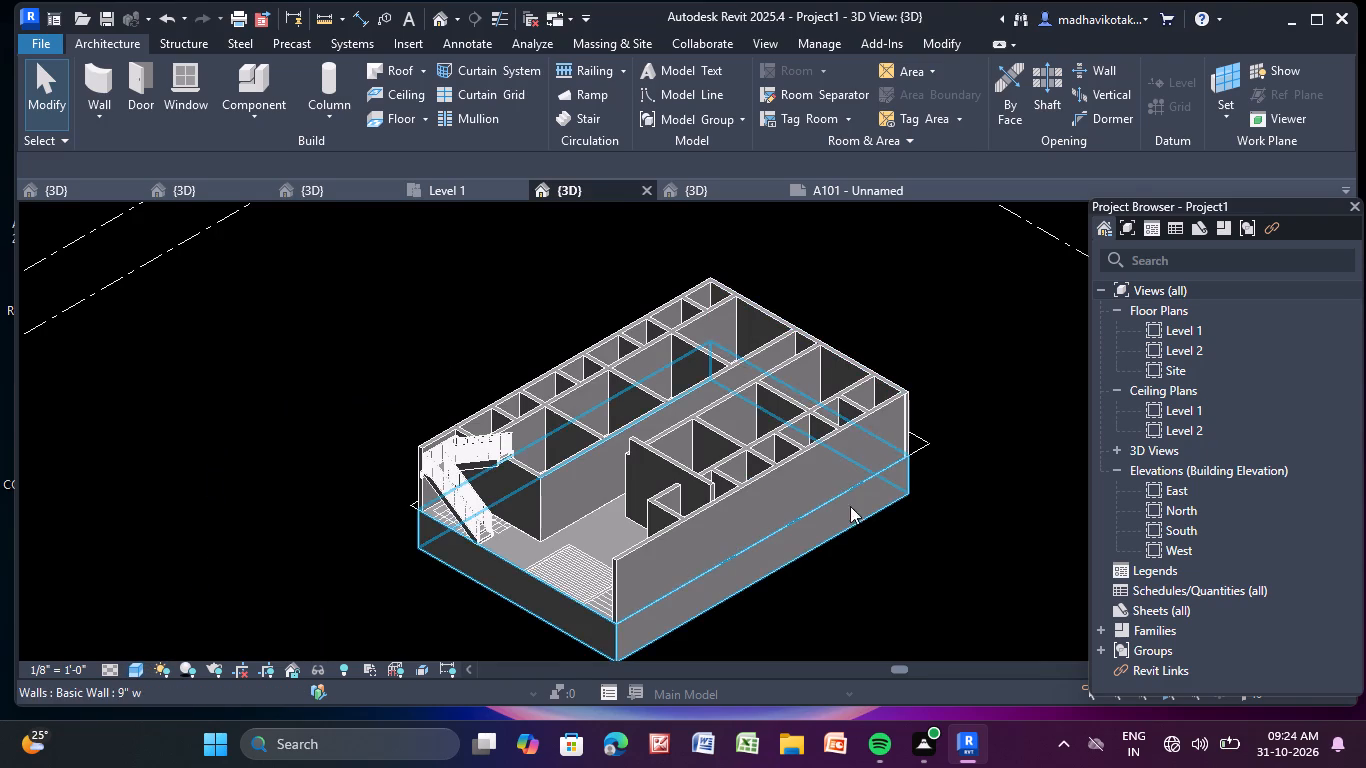
Check the structure layer's thickness in the type properties of the Generic - 12" 2 floor under the building.
shift+middle_drag(746, 552, 883, 392)
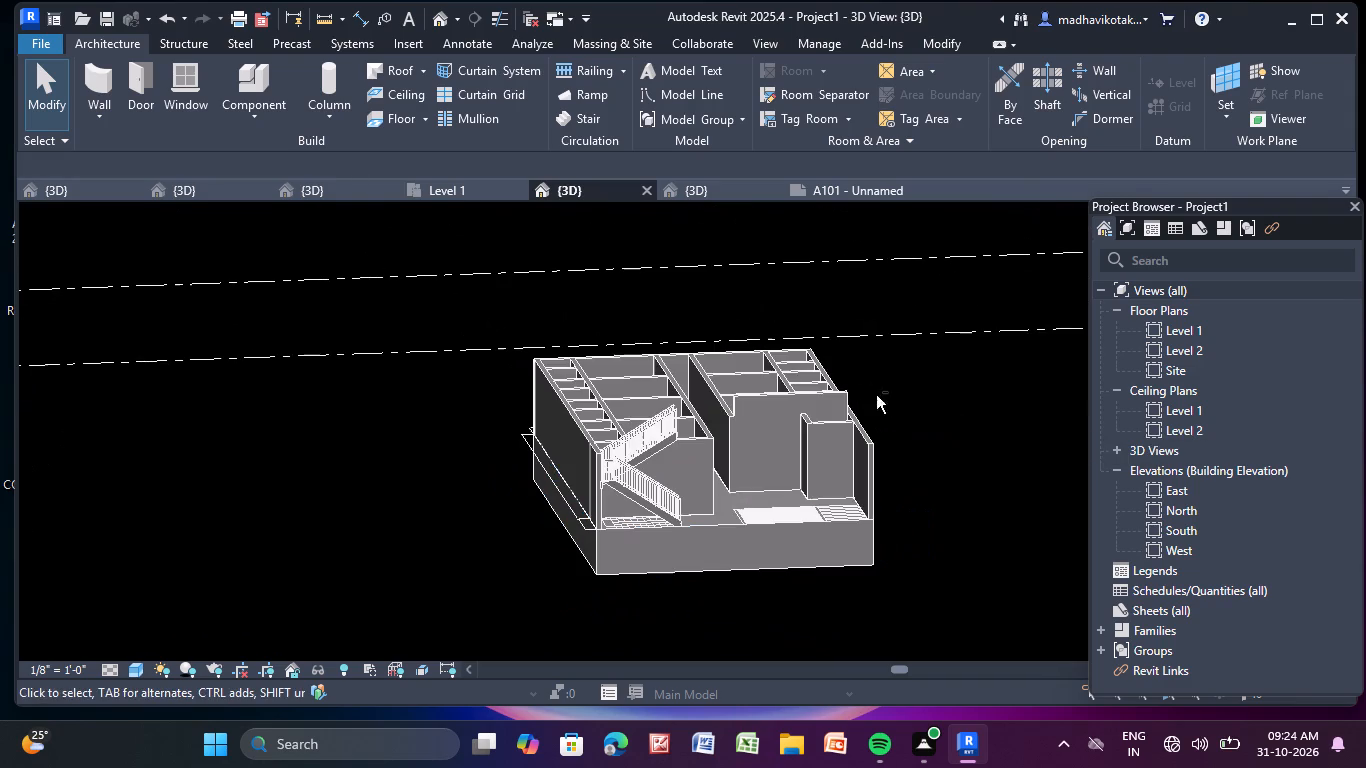
shift+middle_drag(809, 507, 763, 557)
click(669, 570)
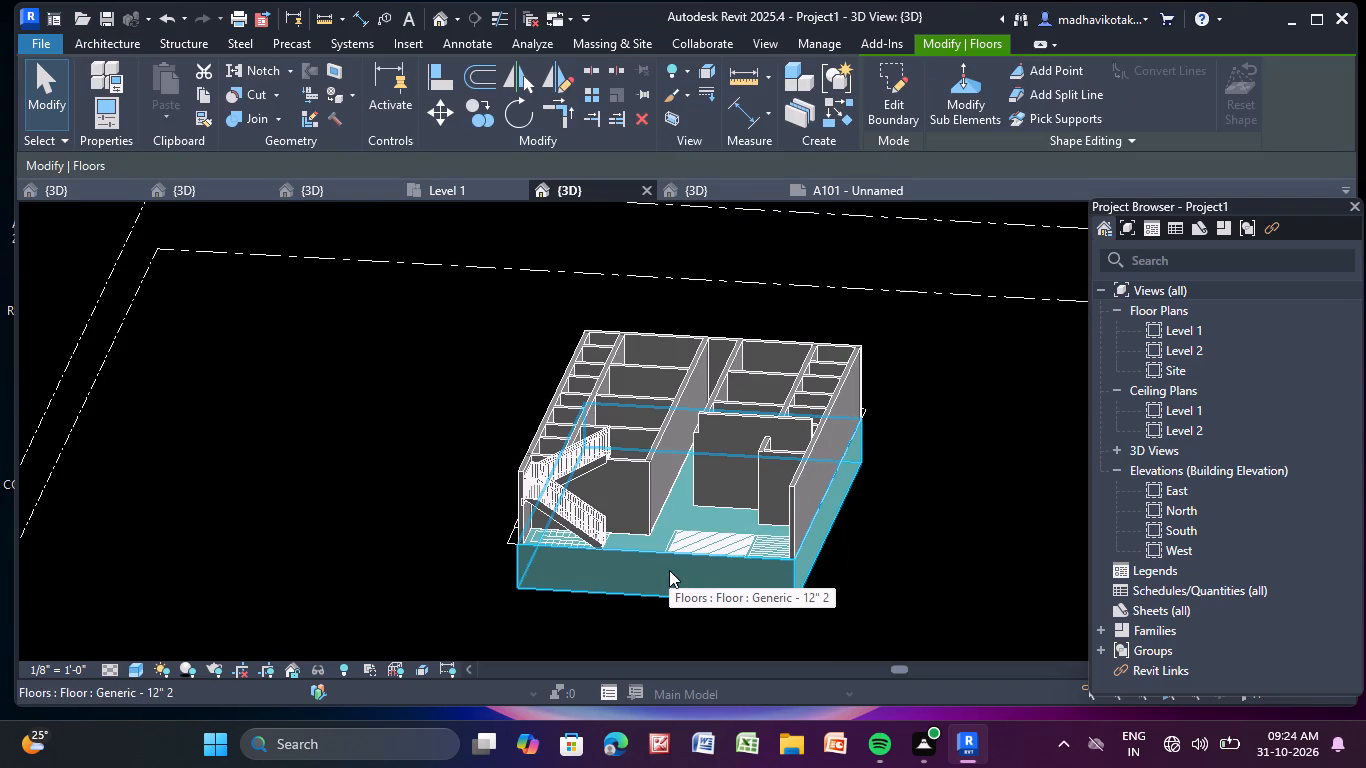
right_click(263, 353)
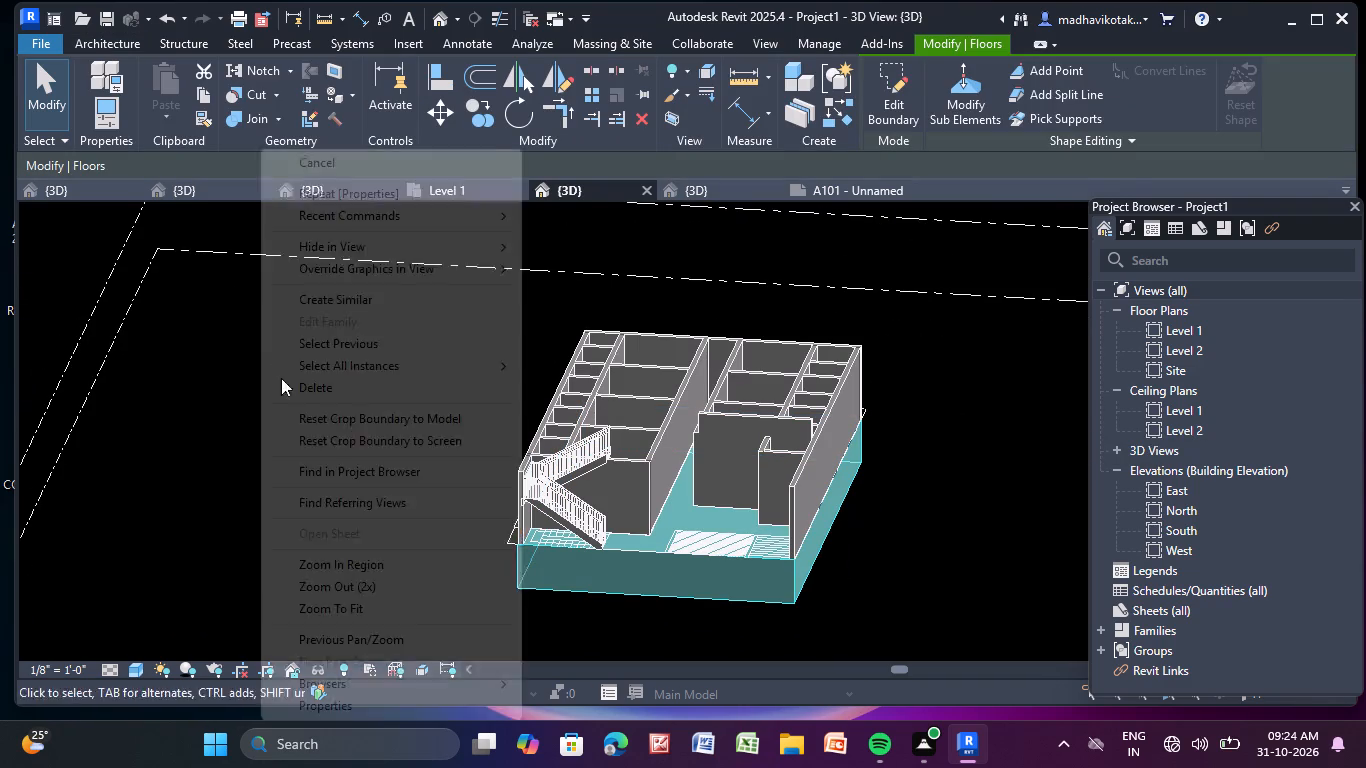
click(376, 718)
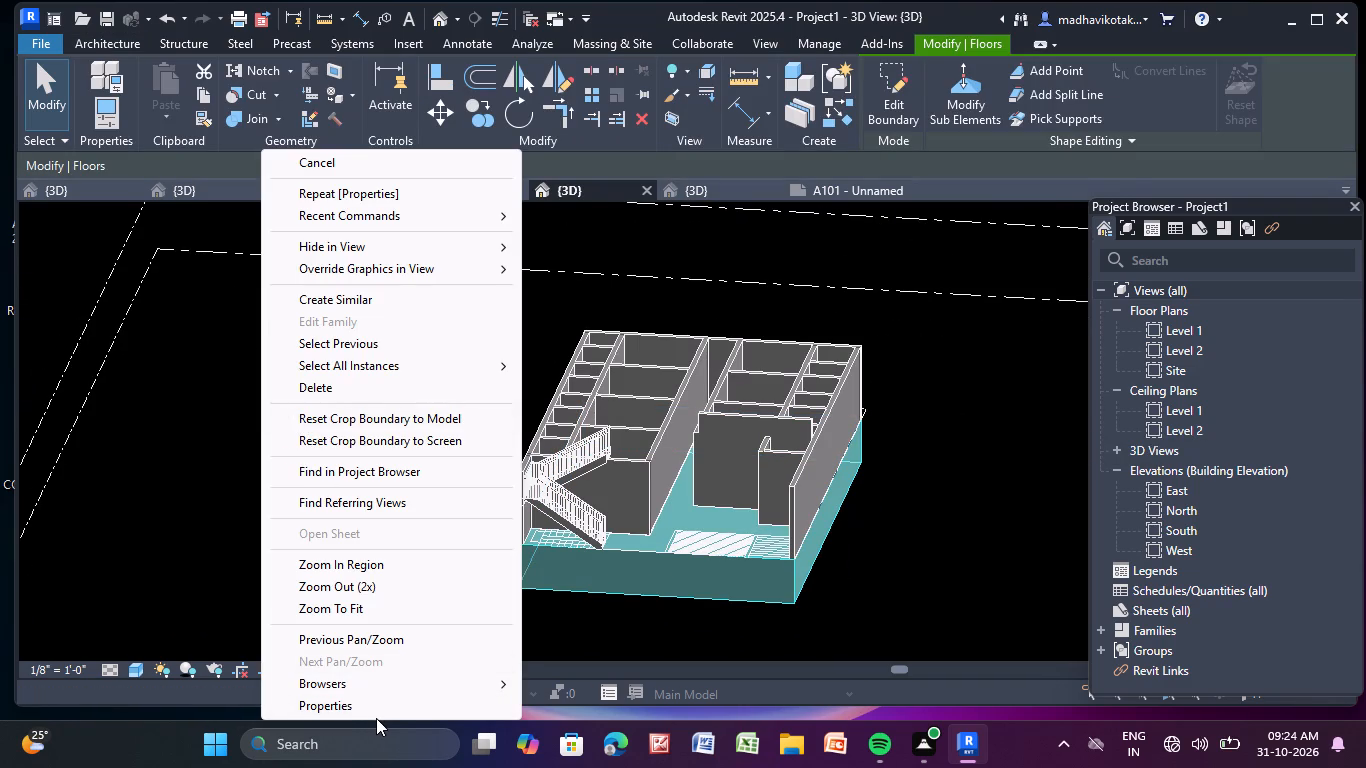
click(390, 704)
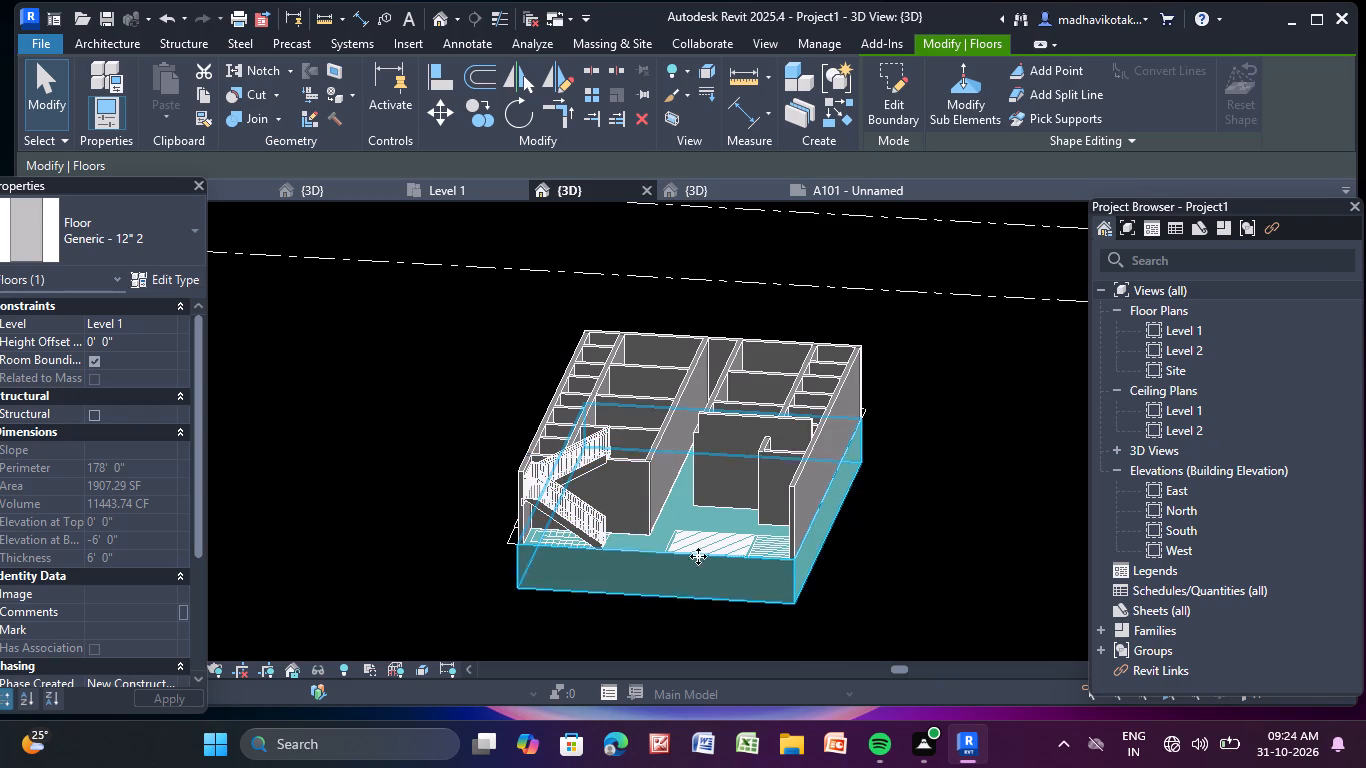
click(159, 275)
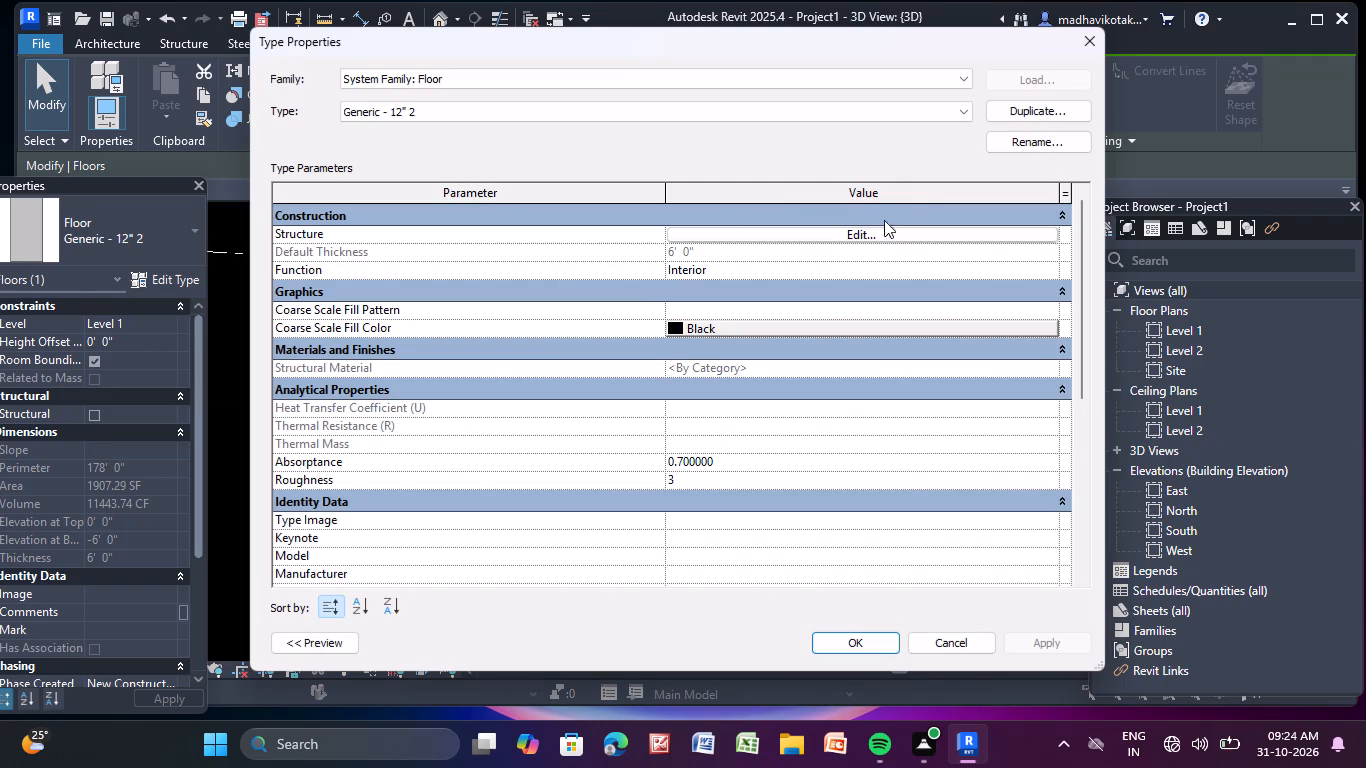
click(866, 237)
click(749, 246)
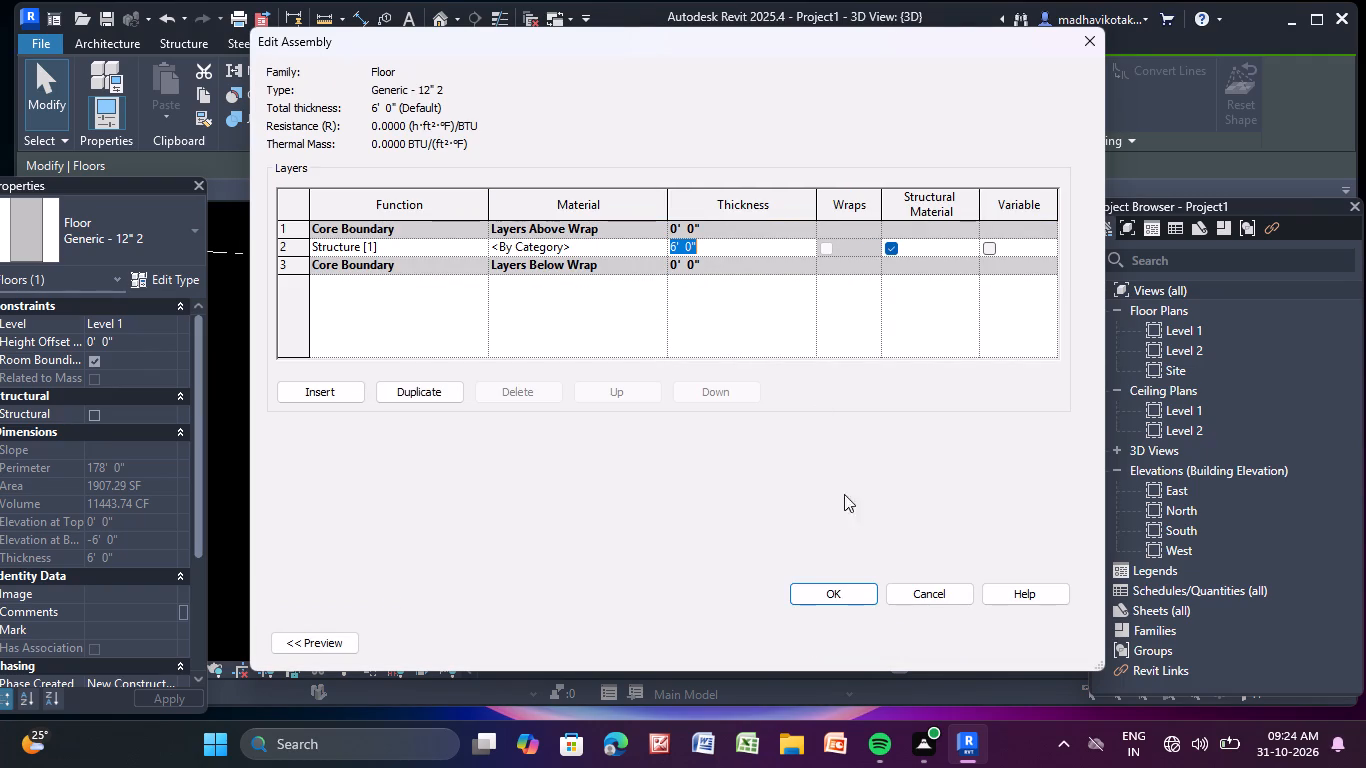
key(Escape)
click(824, 598)
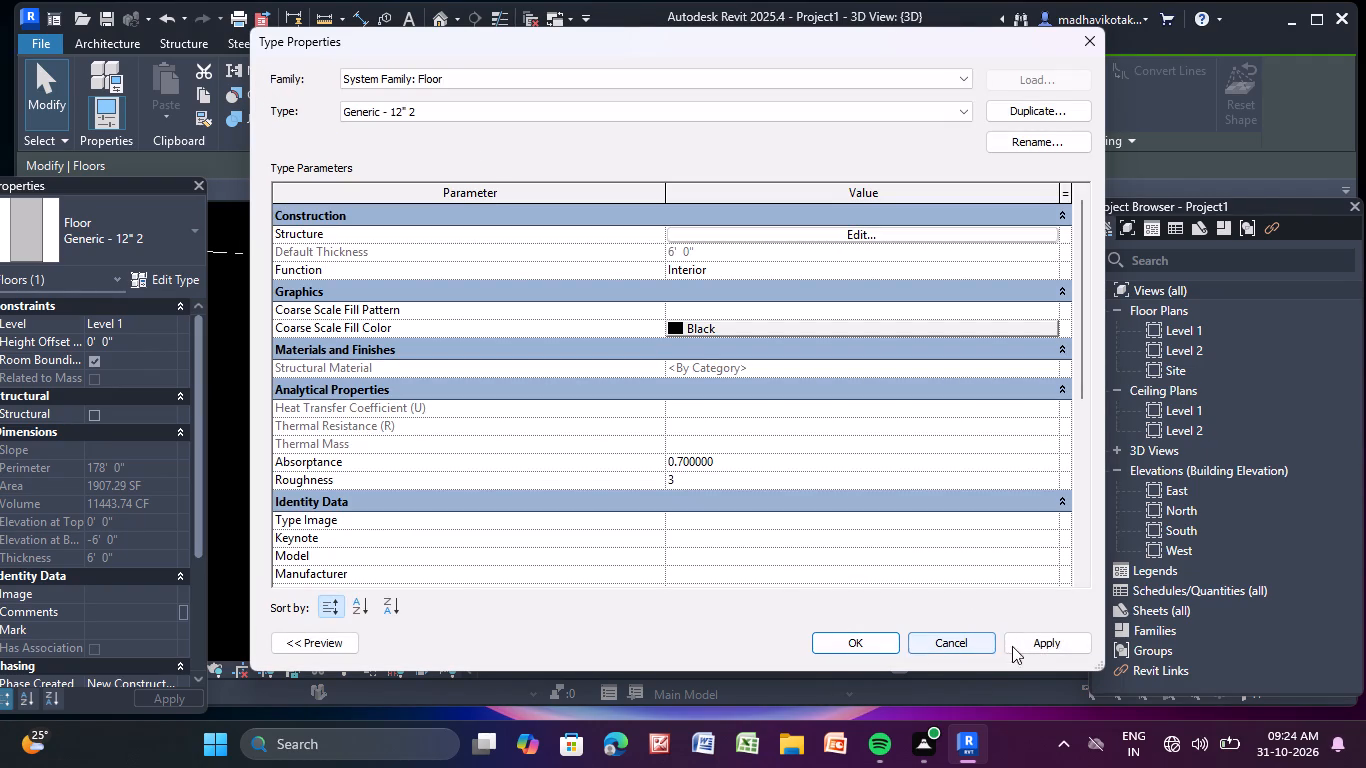
click(1034, 649)
click(846, 636)
key(Escape)
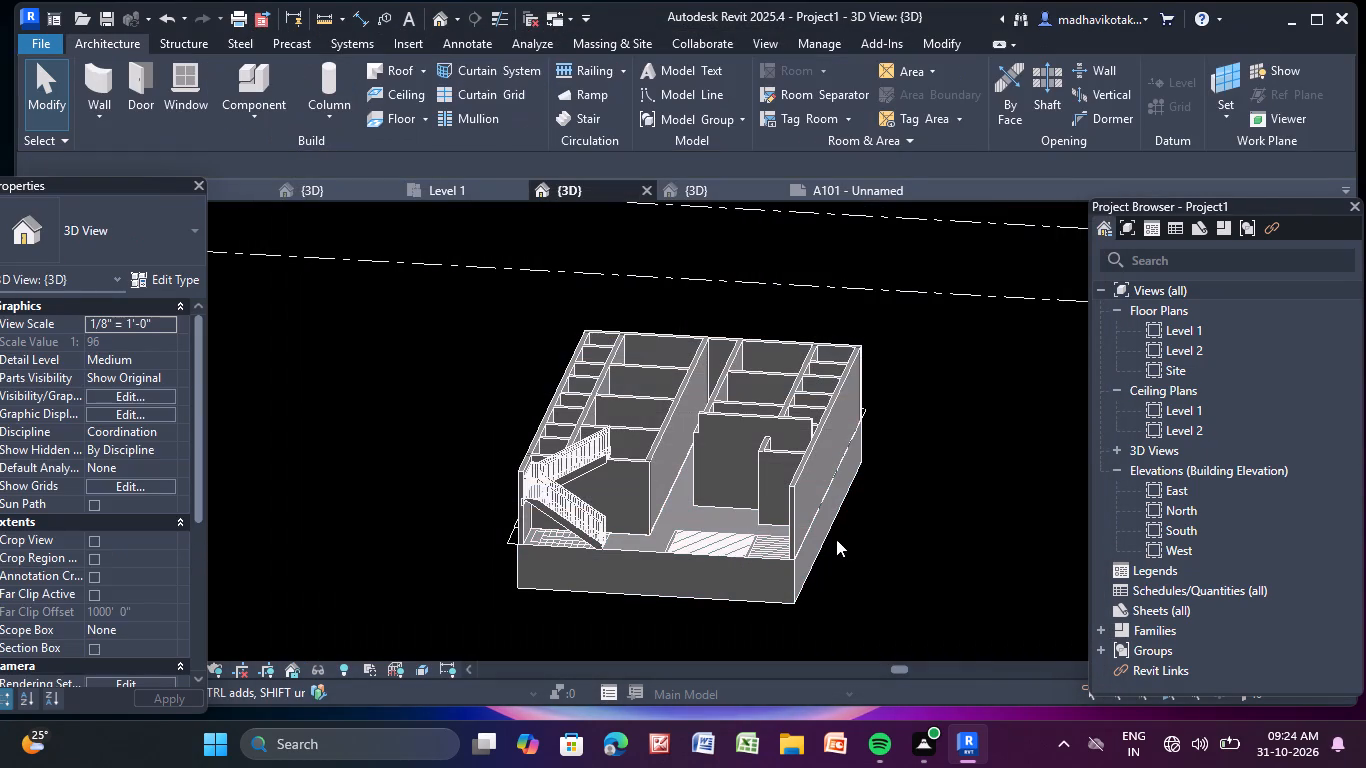
Delete the thick floor slab beneath the building's walls.
middle_drag(849, 548, 774, 531)
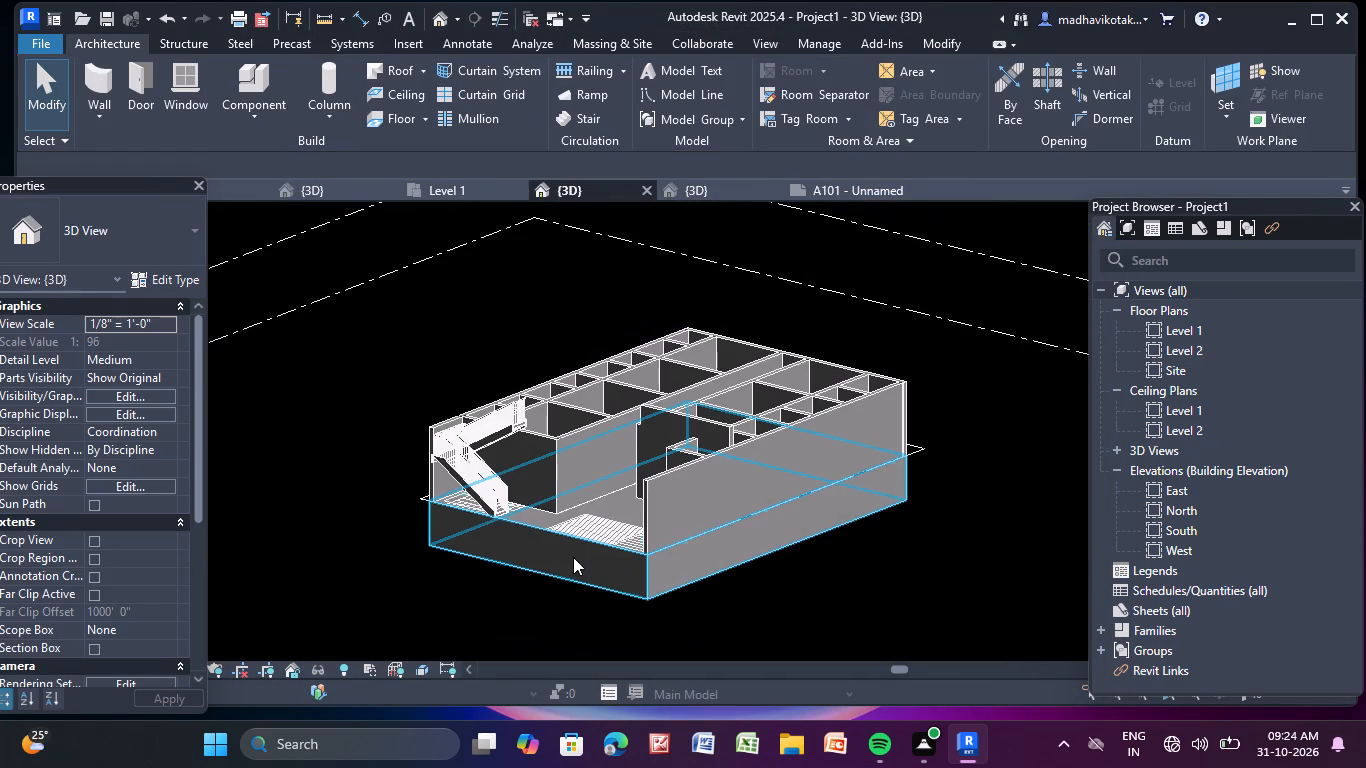
click(573, 557)
key(Delete)
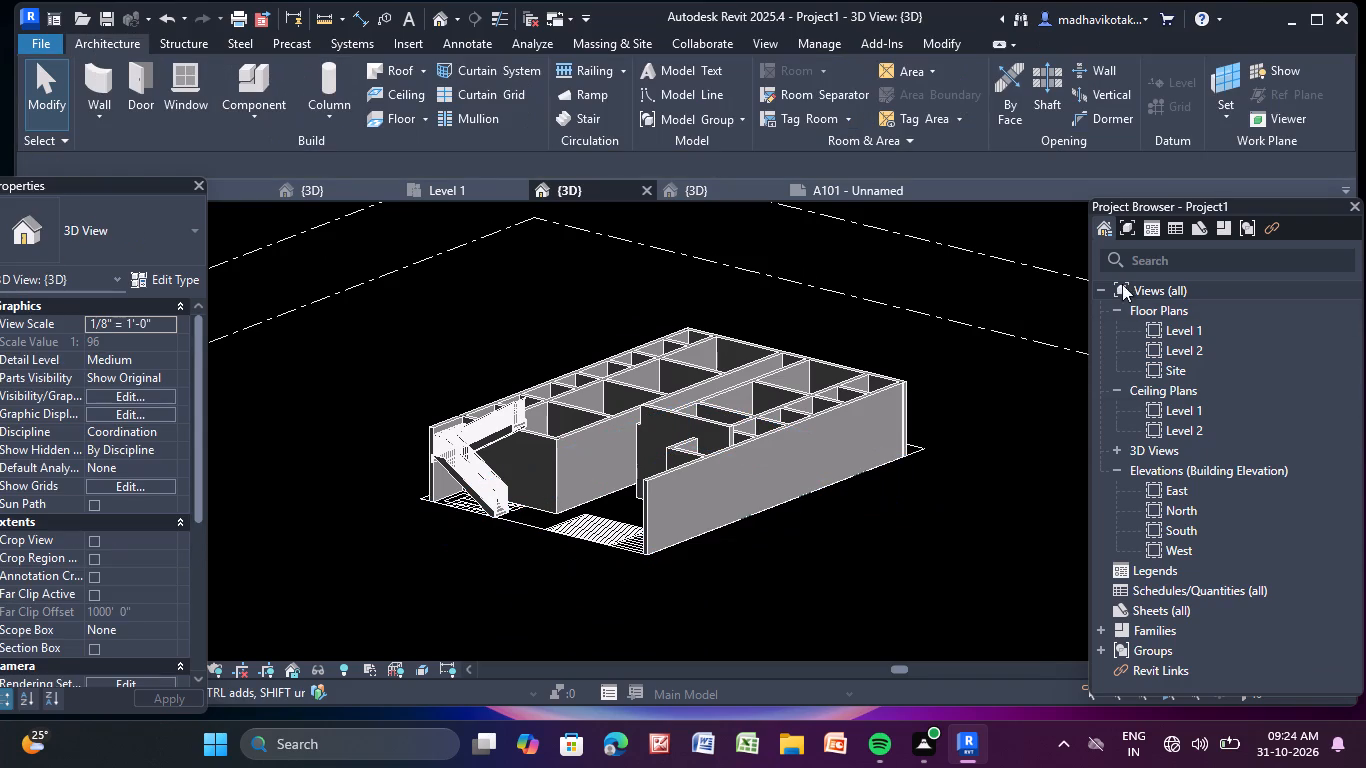
Open the Level 1 floor plan and examine the entrance area, staircase, SHIFT room and bedrooms.
double_click(1204, 333)
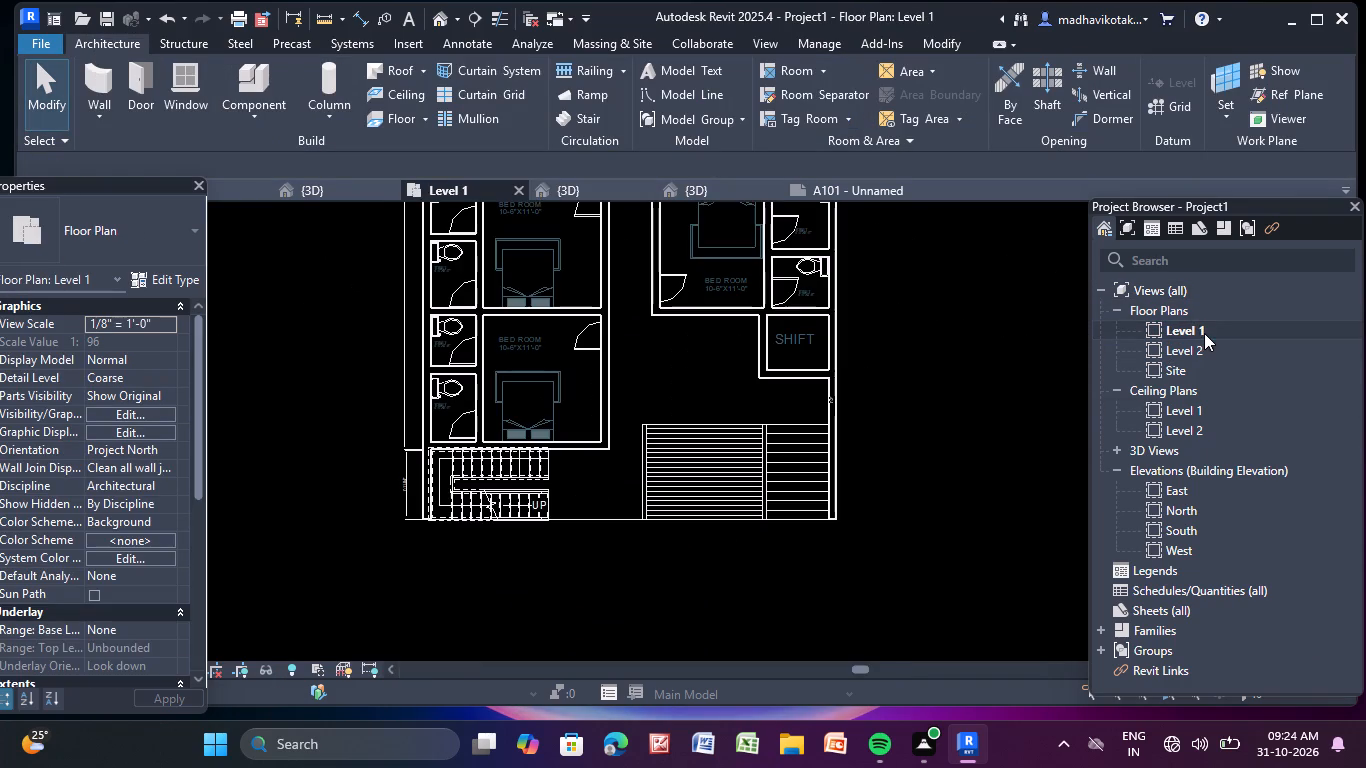
scroll(1178, 353, down, 3)
scroll(897, 470, down, 4)
scroll(838, 507, up, 5)
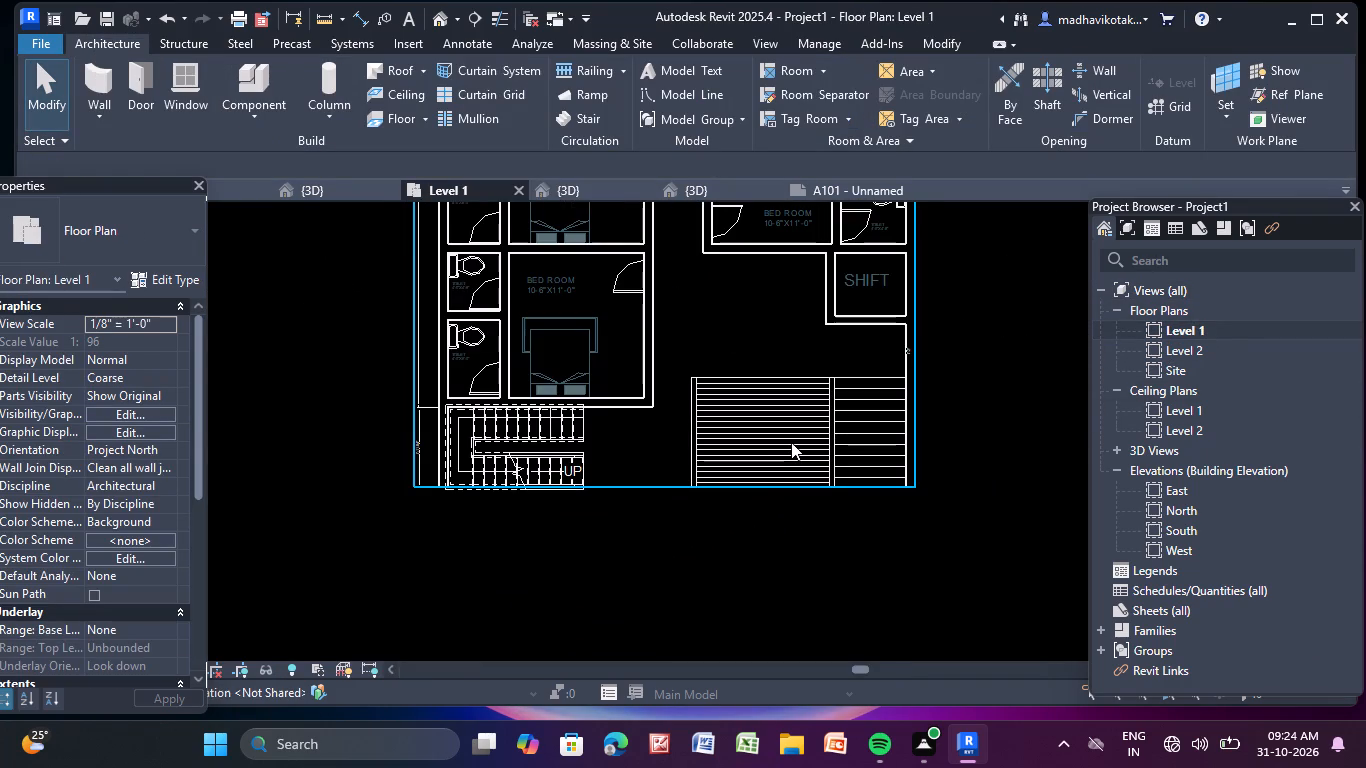
middle_drag(791, 442, 962, 484)
scroll(962, 484, up, 1)
middle_drag(921, 443, 906, 428)
scroll(906, 428, up, 2)
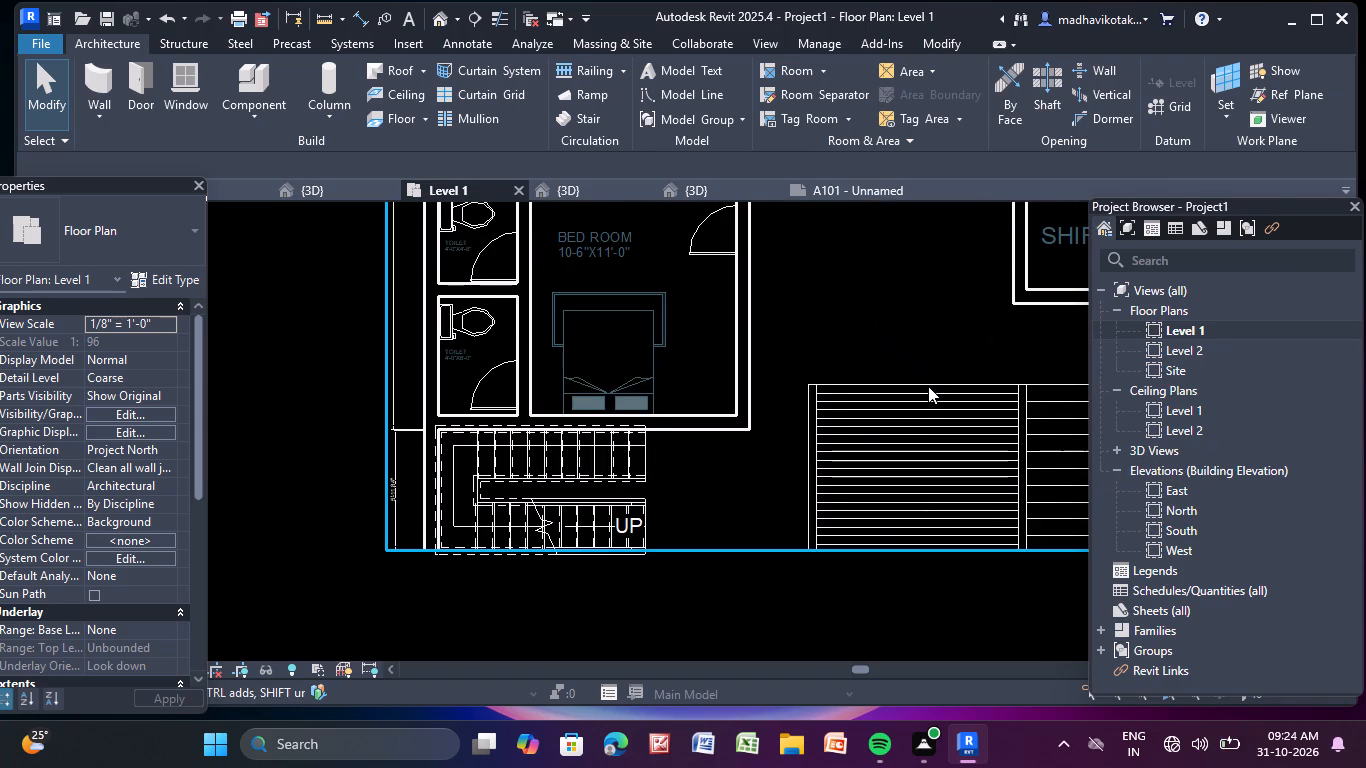
scroll(928, 386, down, 2)
middle_drag(928, 386, 723, 384)
scroll(753, 420, up, 4)
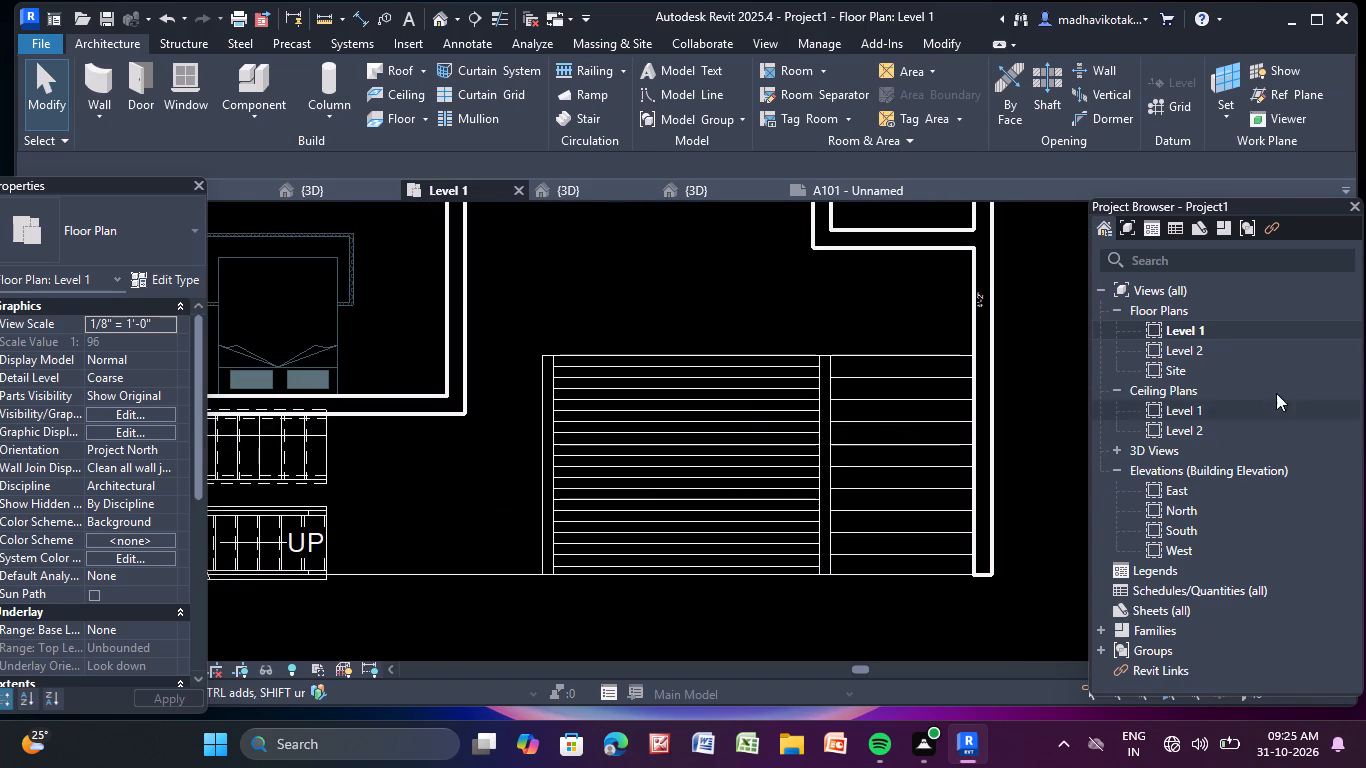
double_click(1233, 335)
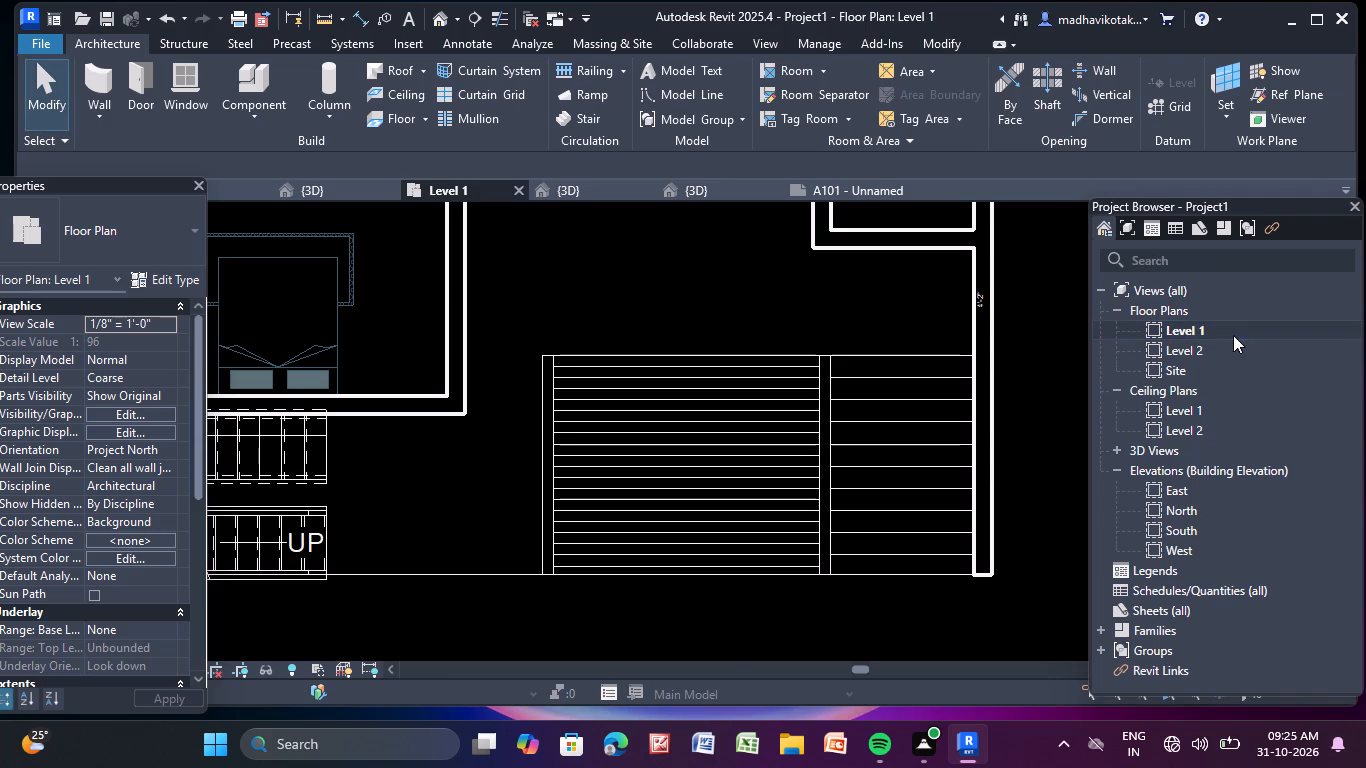
scroll(771, 403, down, 5)
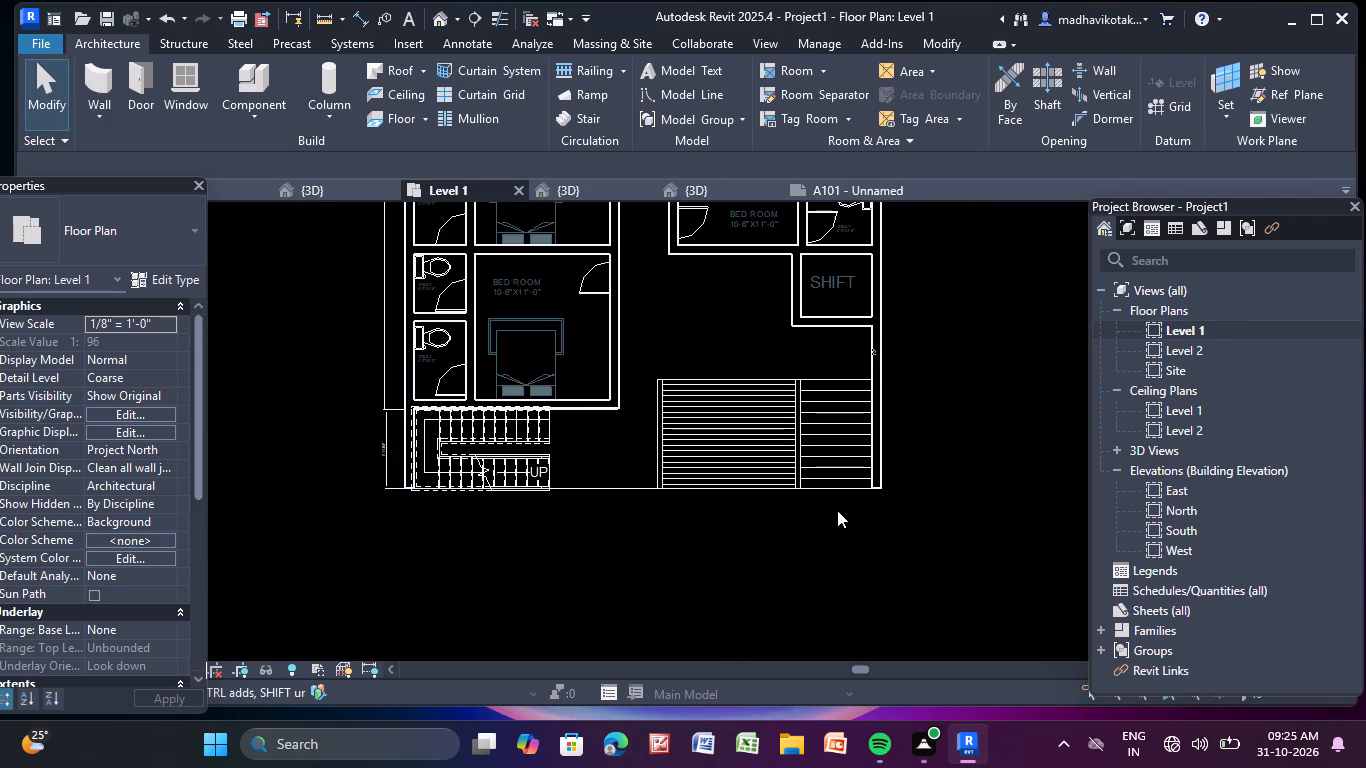
middle_drag(860, 524, 916, 653)
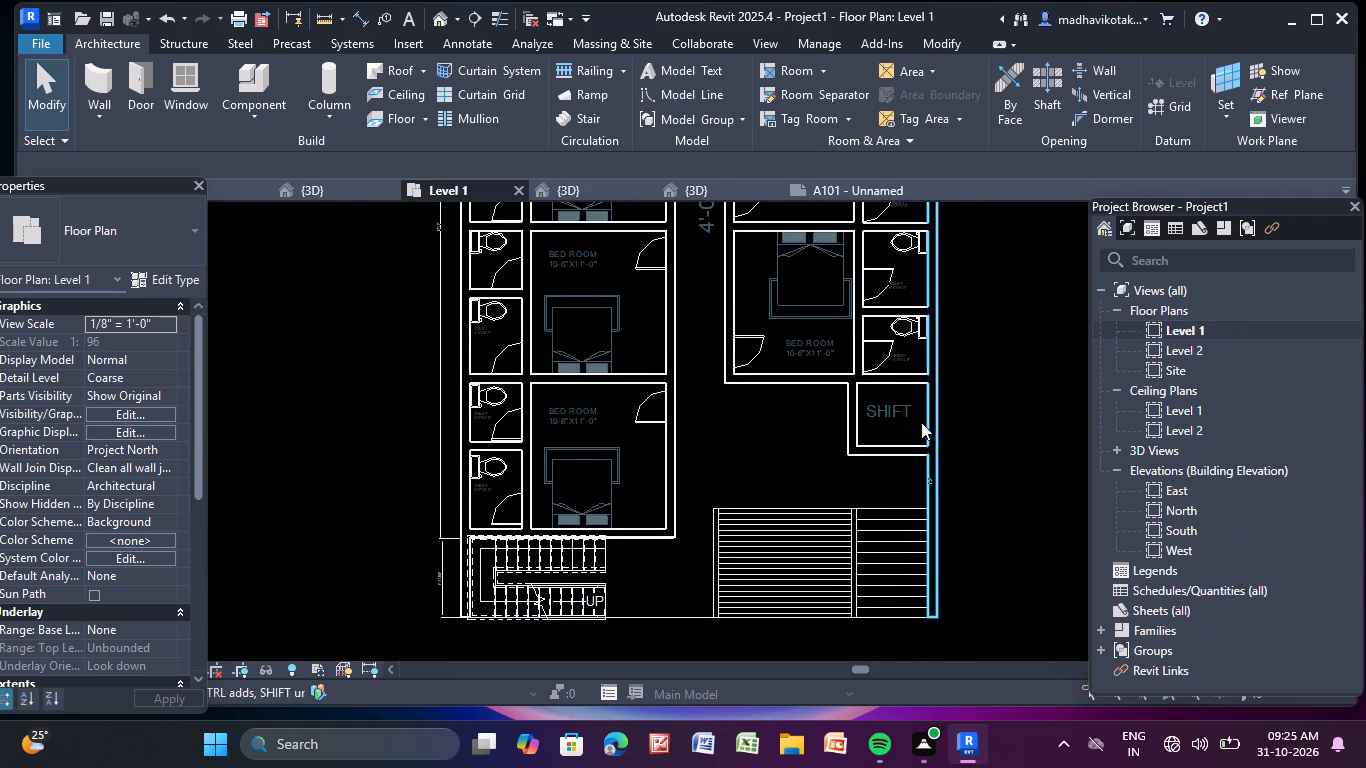
scroll(907, 414, up, 4)
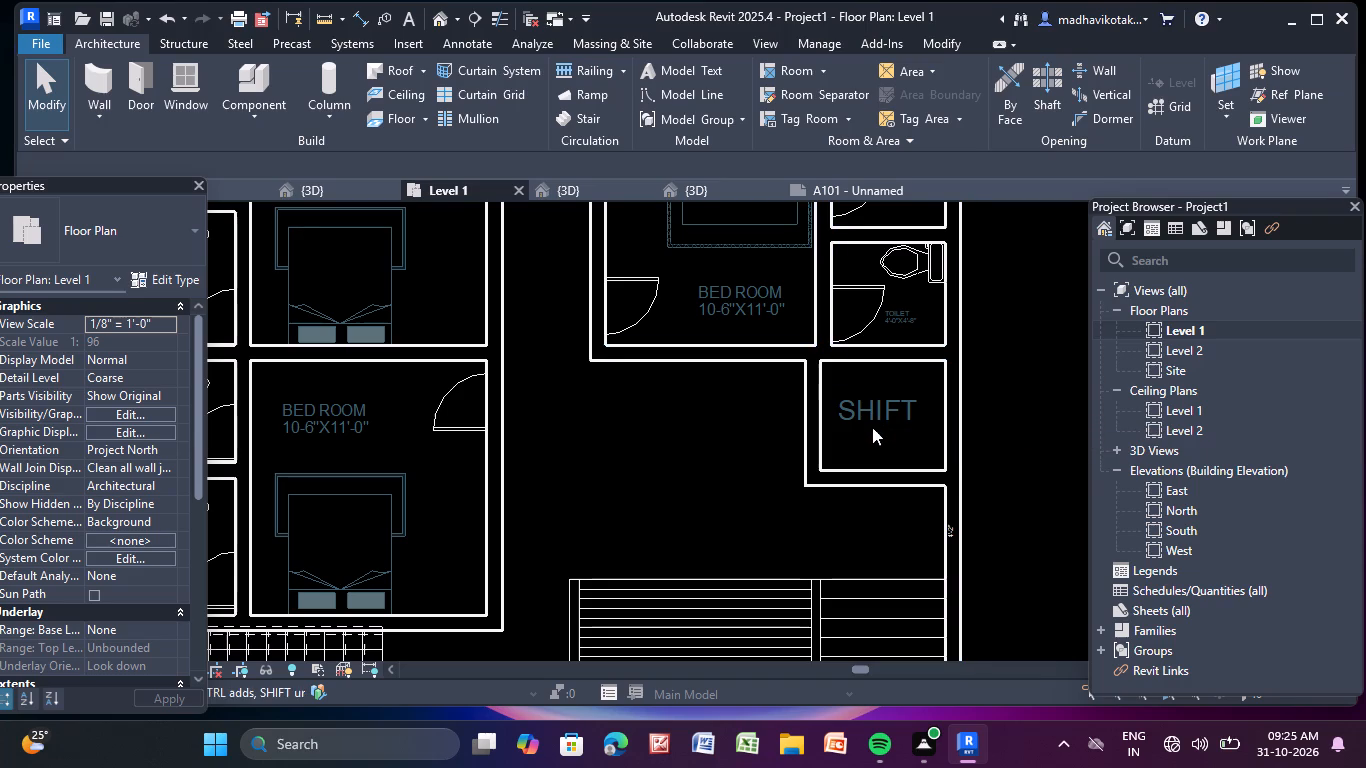
middle_drag(872, 427, 917, 184)
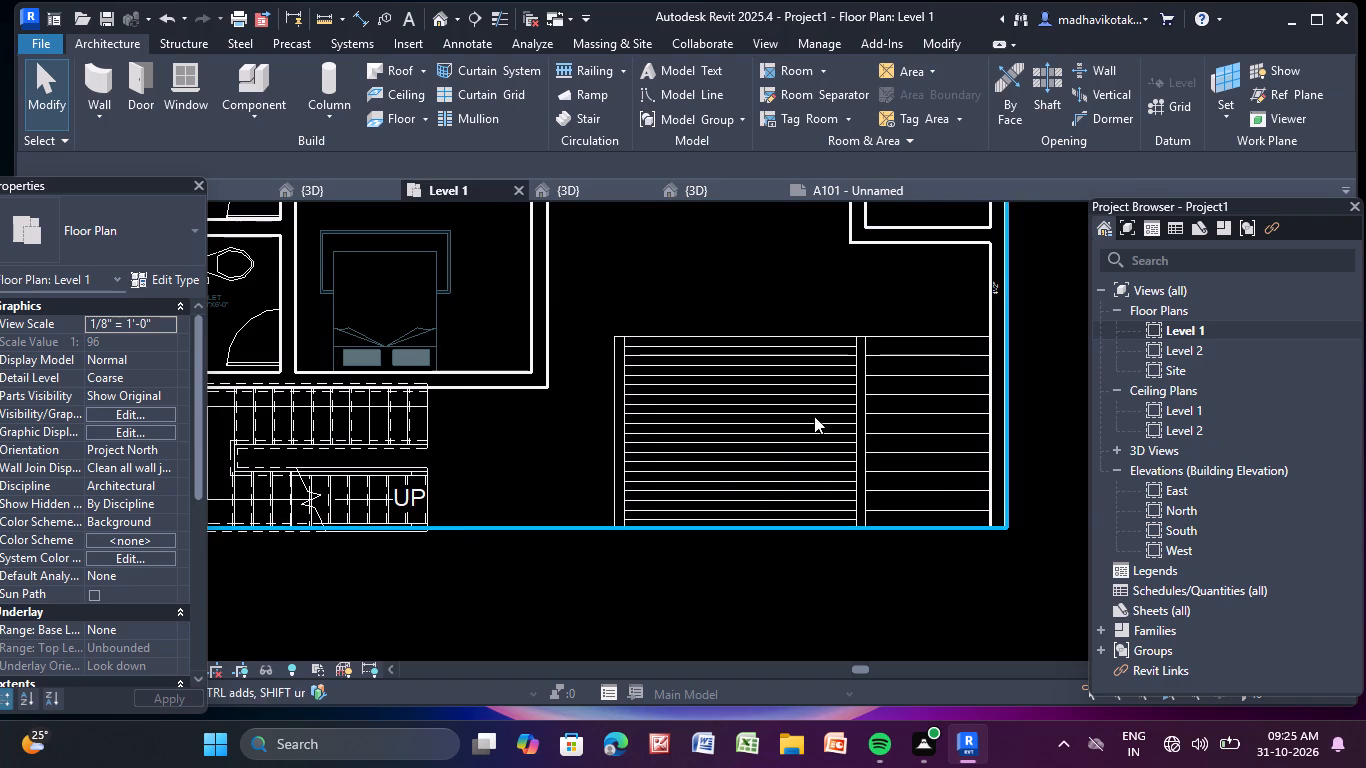
scroll(737, 497, down, 2)
middle_drag(732, 498, 698, 700)
scroll(698, 700, down, 5)
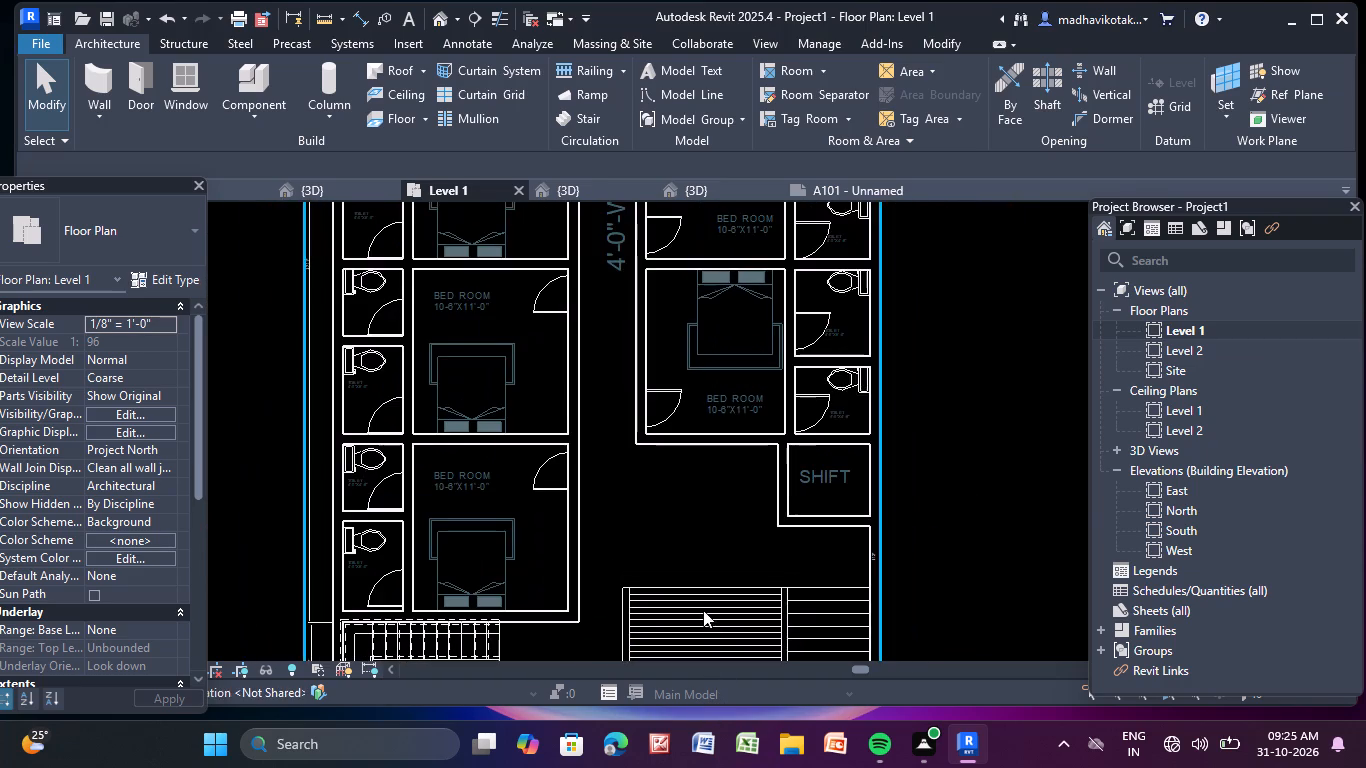
middle_drag(703, 609, 704, 519)
scroll(697, 515, down, 4)
middle_drag(697, 515, 686, 582)
scroll(686, 582, up, 1)
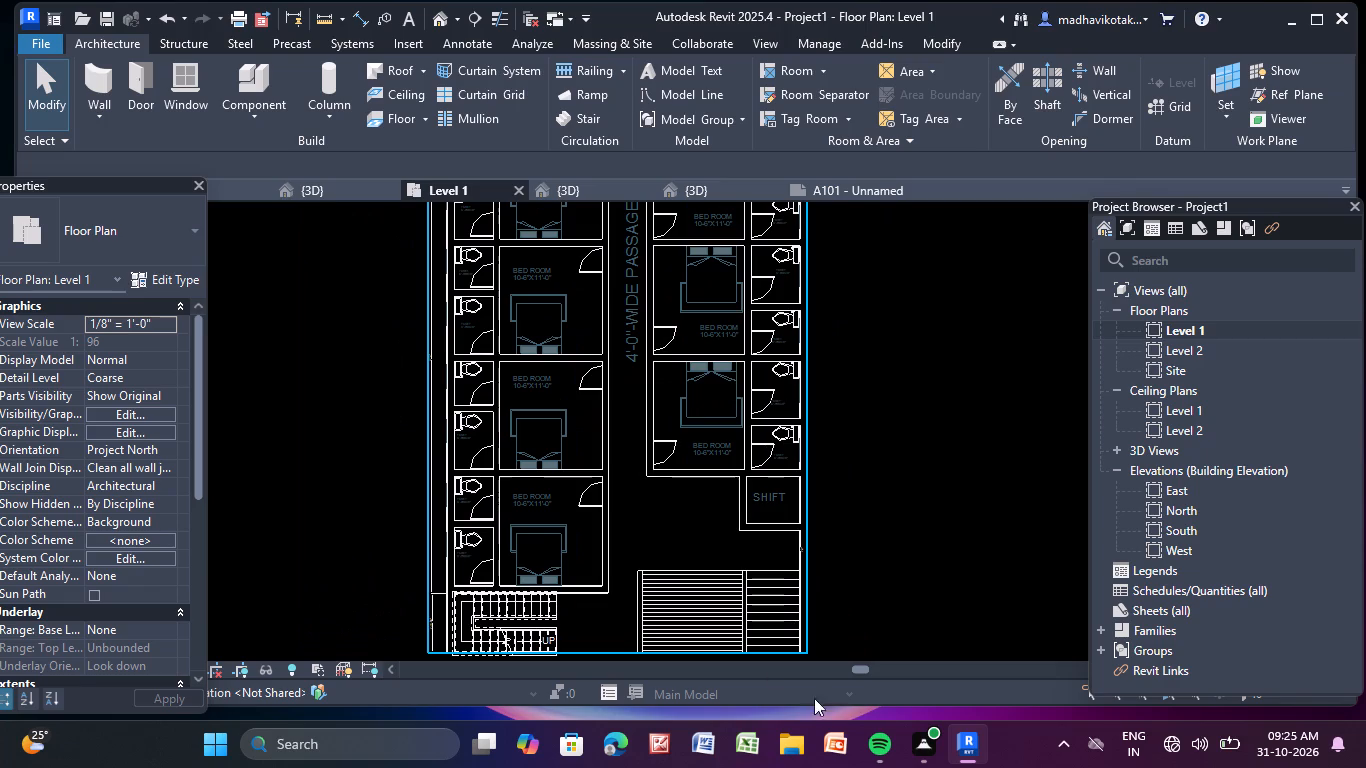
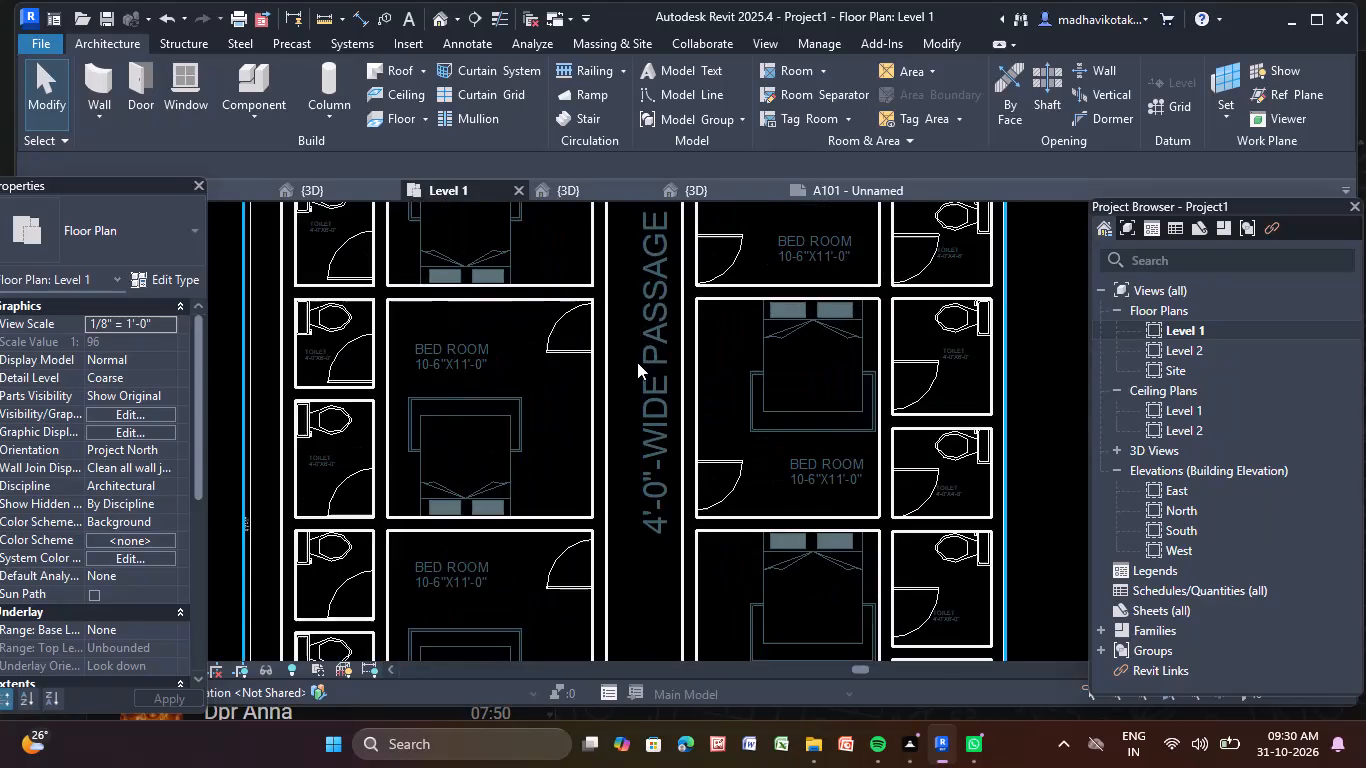
Start a Ramp on Level 1 and sketch a straight run 8'-3" long along the staircase-side edge of the striped entrance area.
scroll(637, 362, down, 8)
middle_click(637, 362)
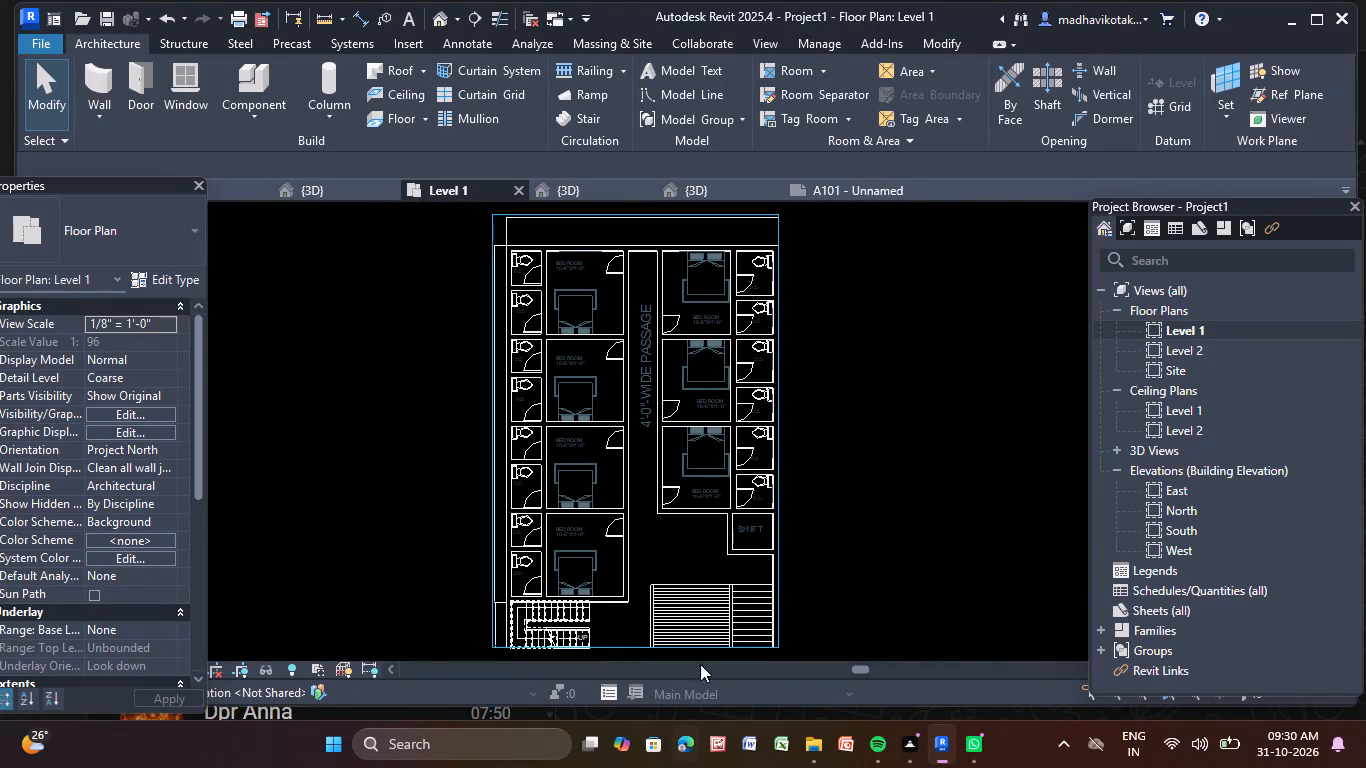
middle_drag(698, 606, 796, 396)
scroll(788, 405, up, 6)
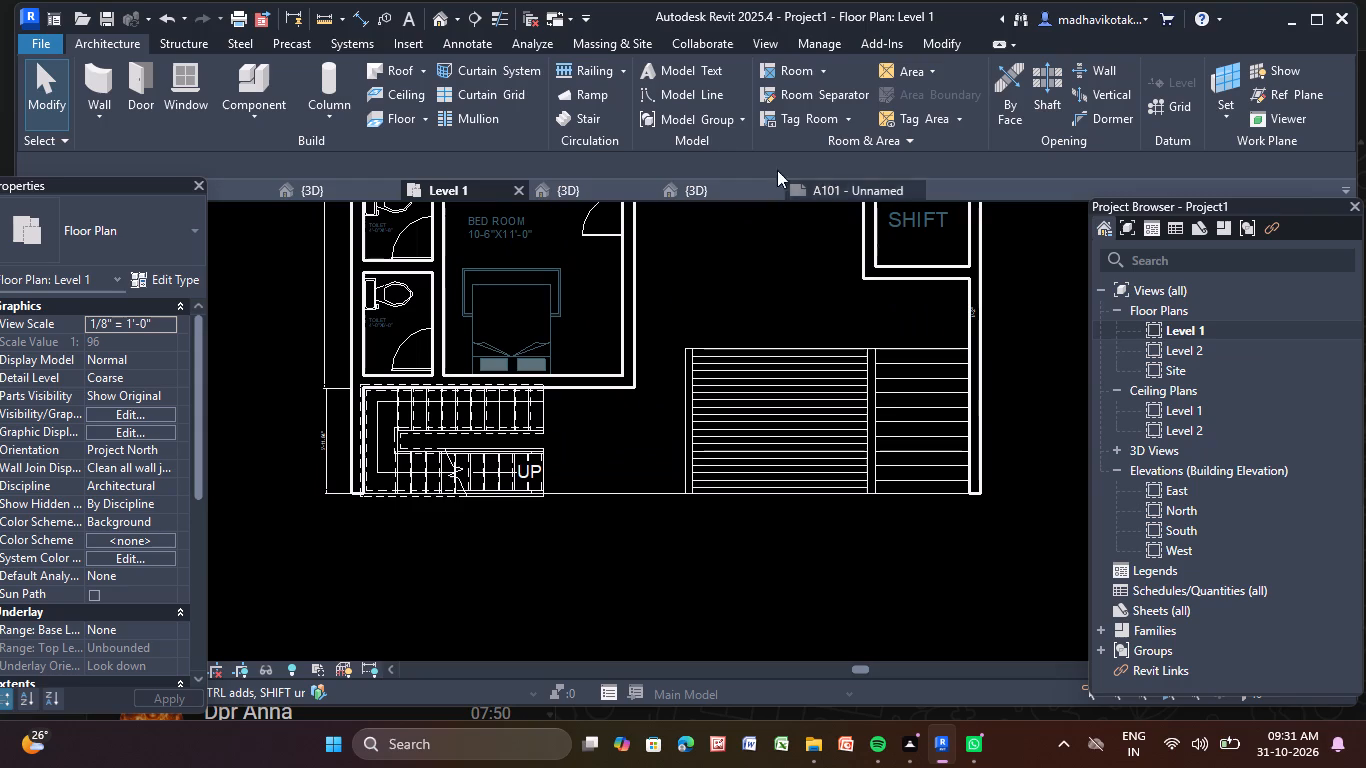
click(572, 102)
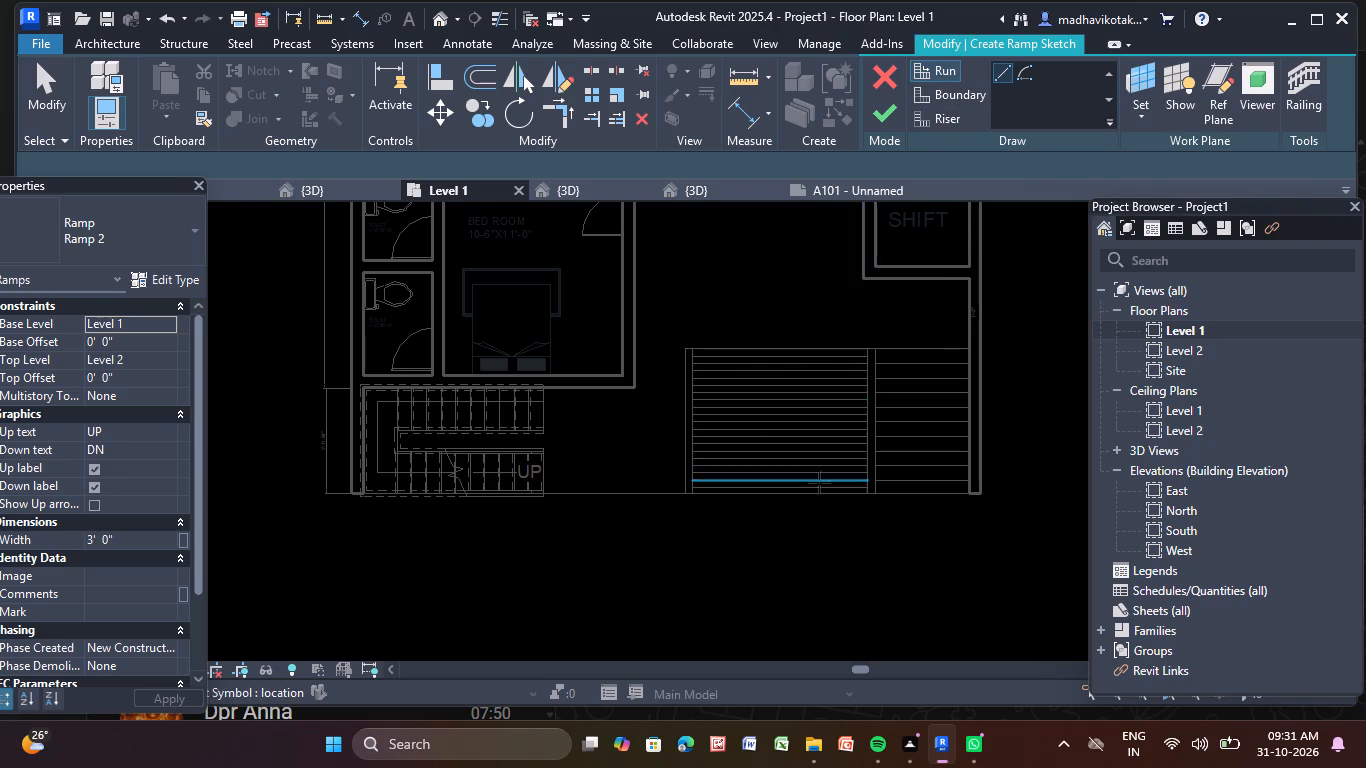
click(945, 64)
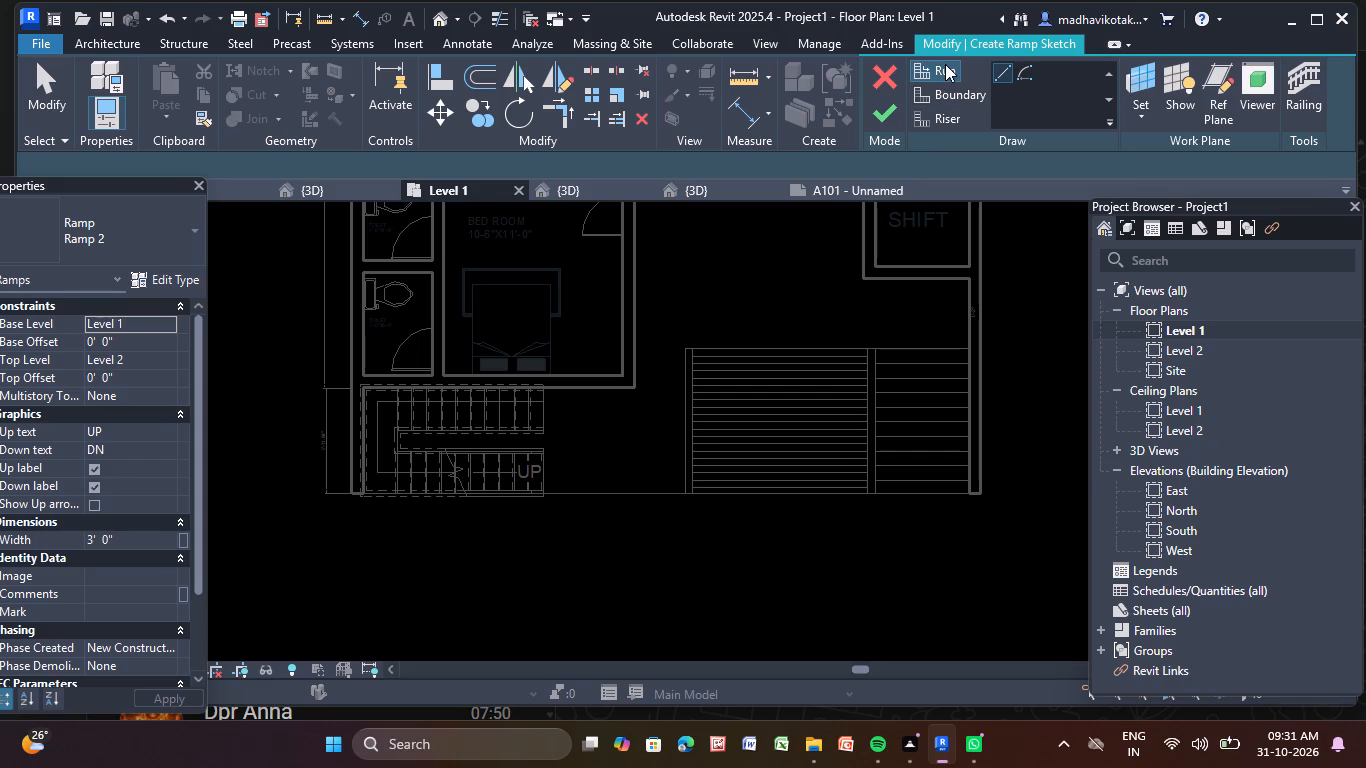
click(949, 71)
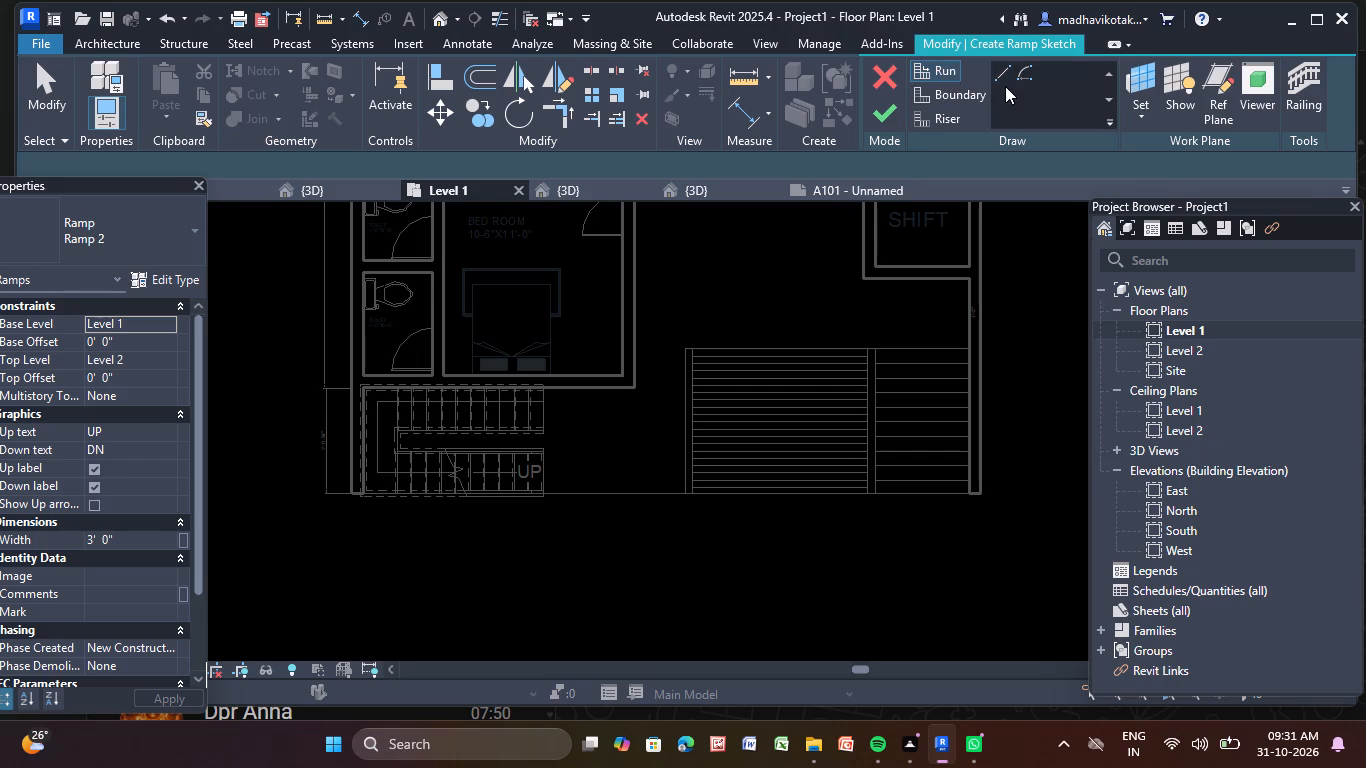
click(1002, 71)
scroll(688, 523, up, 10)
middle_drag(697, 476, 681, 560)
scroll(682, 560, down, 6)
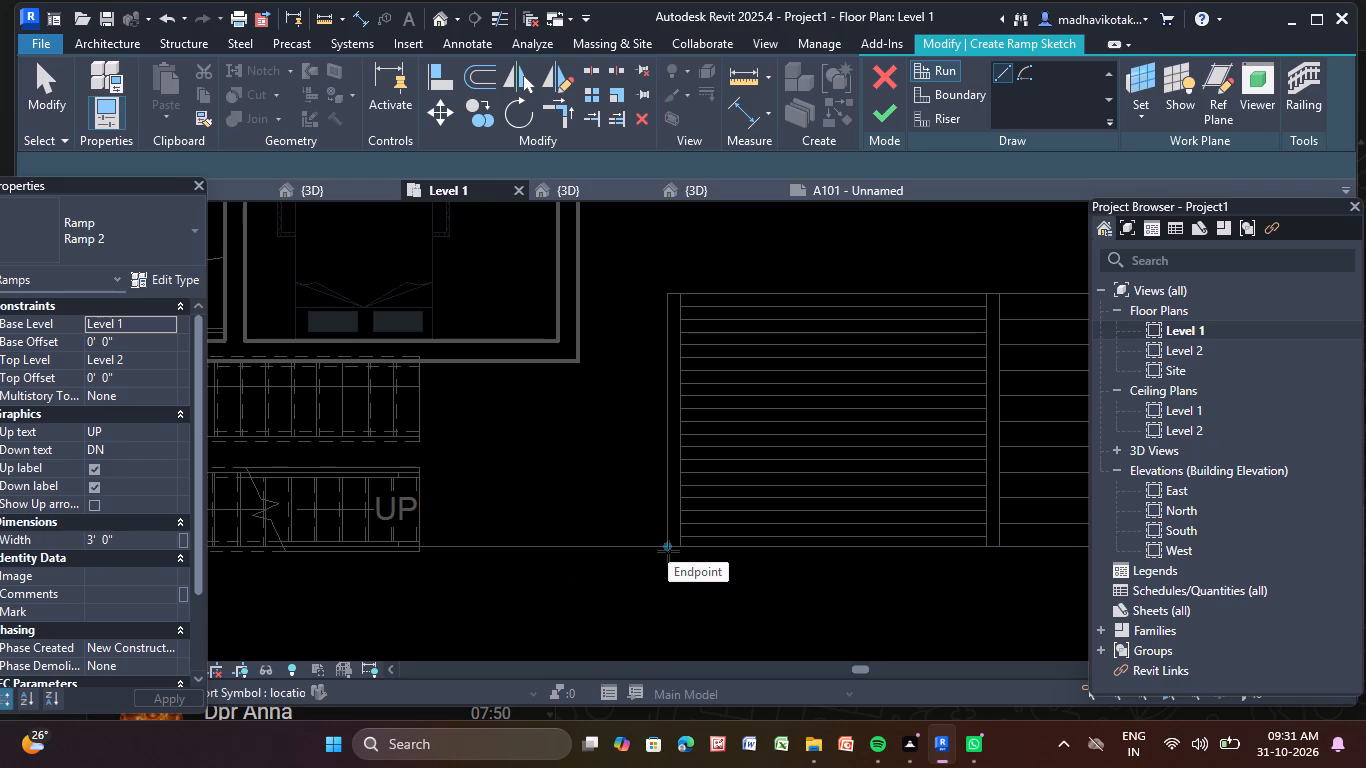
click(668, 551)
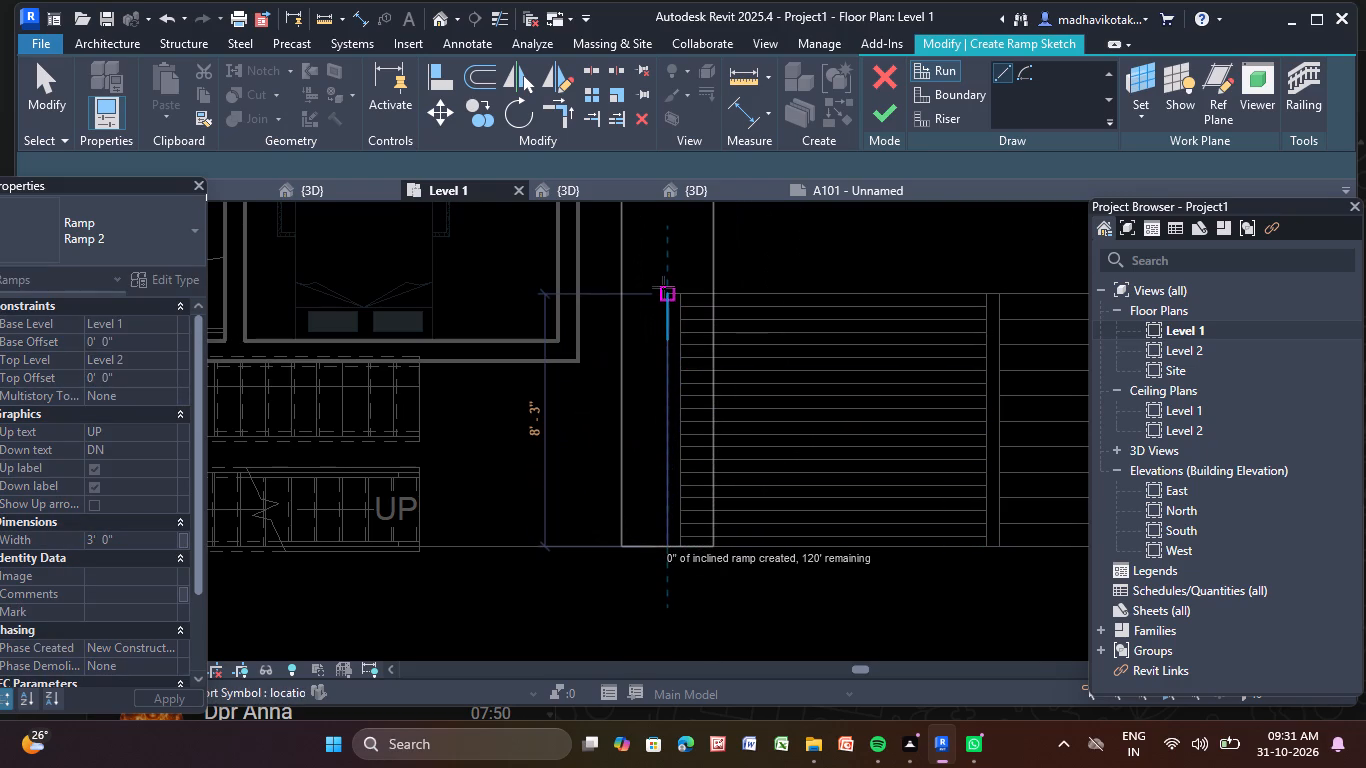
scroll(663, 287, up, 4)
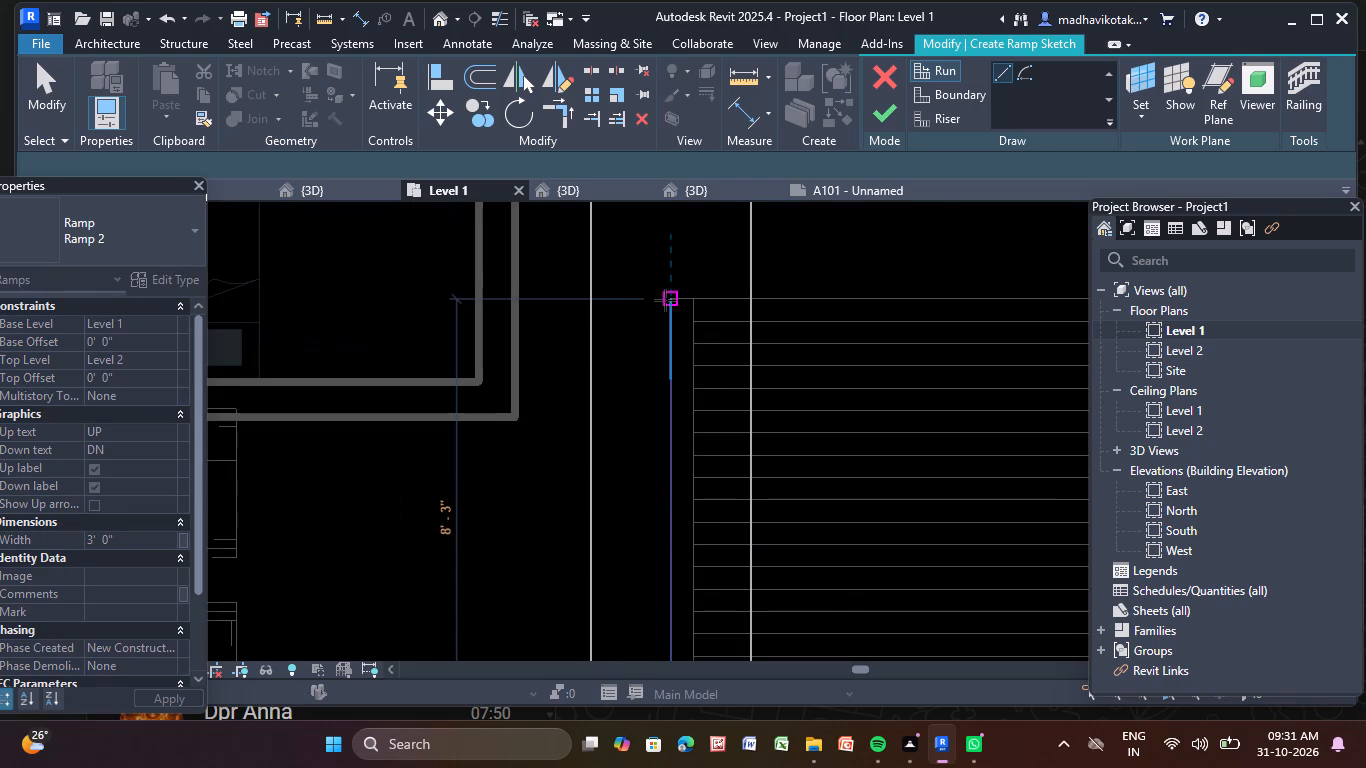
click(668, 295)
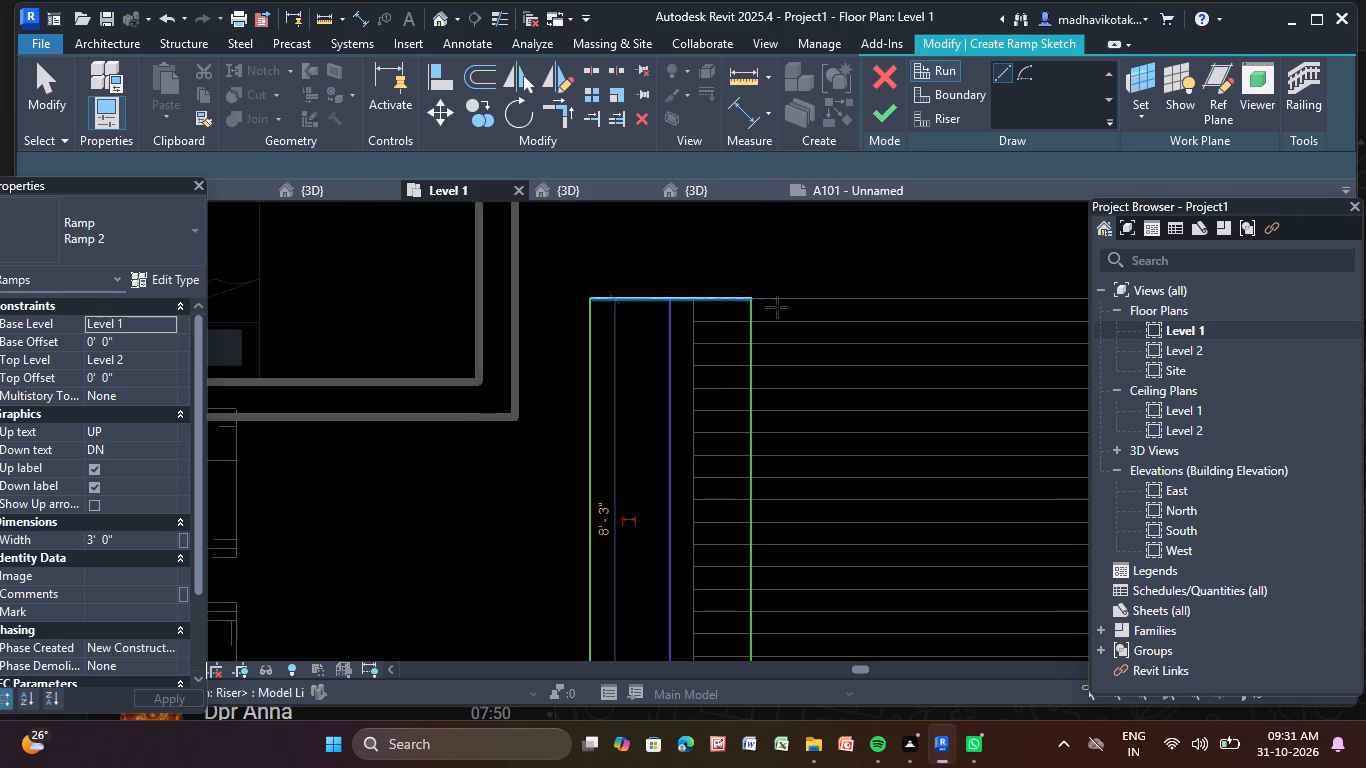
scroll(781, 307, down, 6)
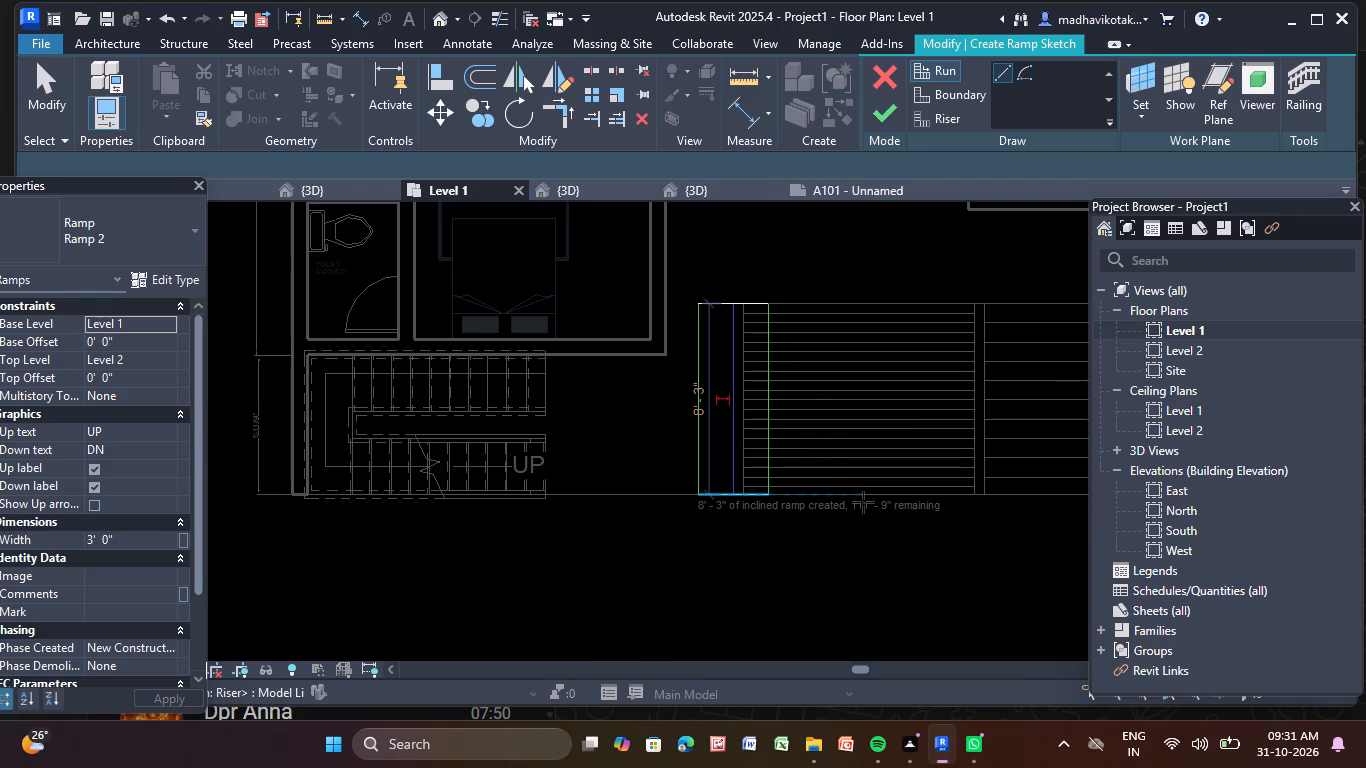
scroll(1020, 490, up, 2)
scroll(1017, 491, down, 1)
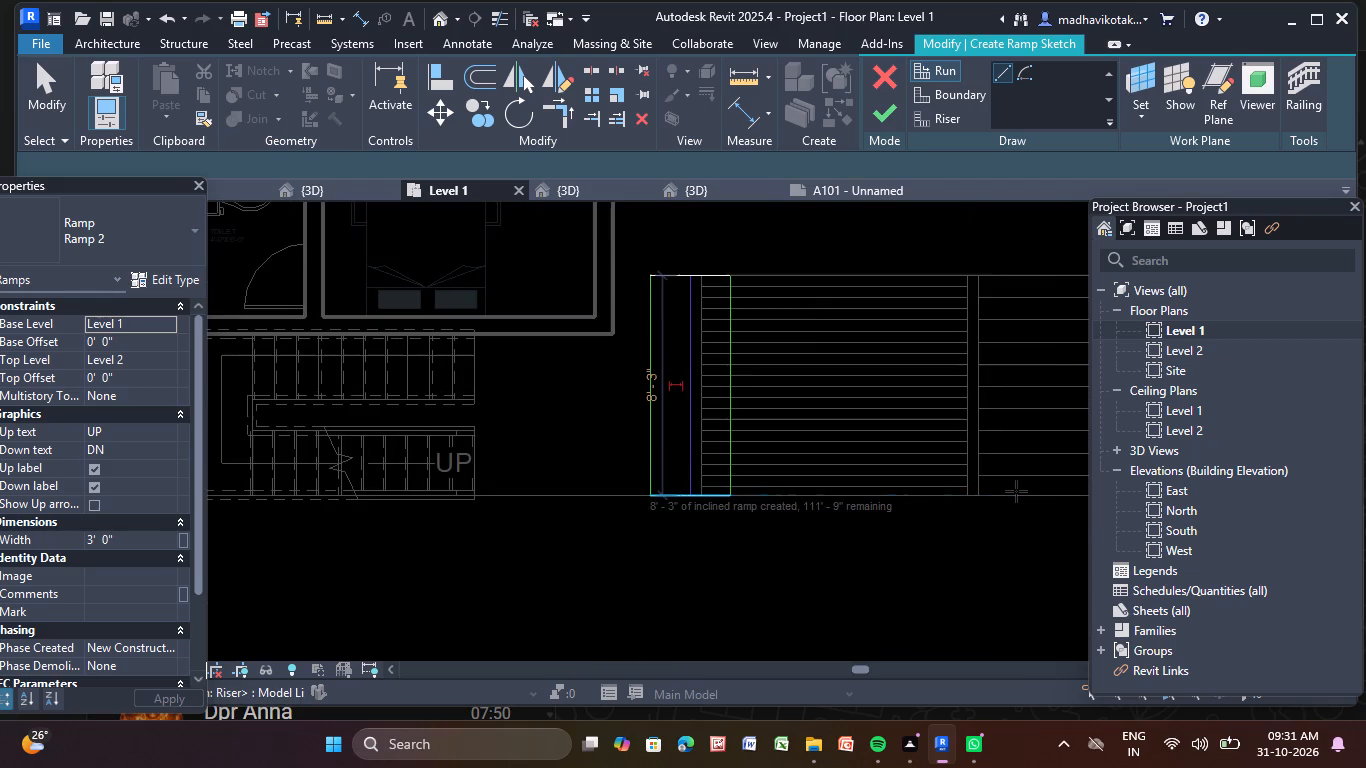
middle_drag(987, 500, 772, 513)
key(Escape)
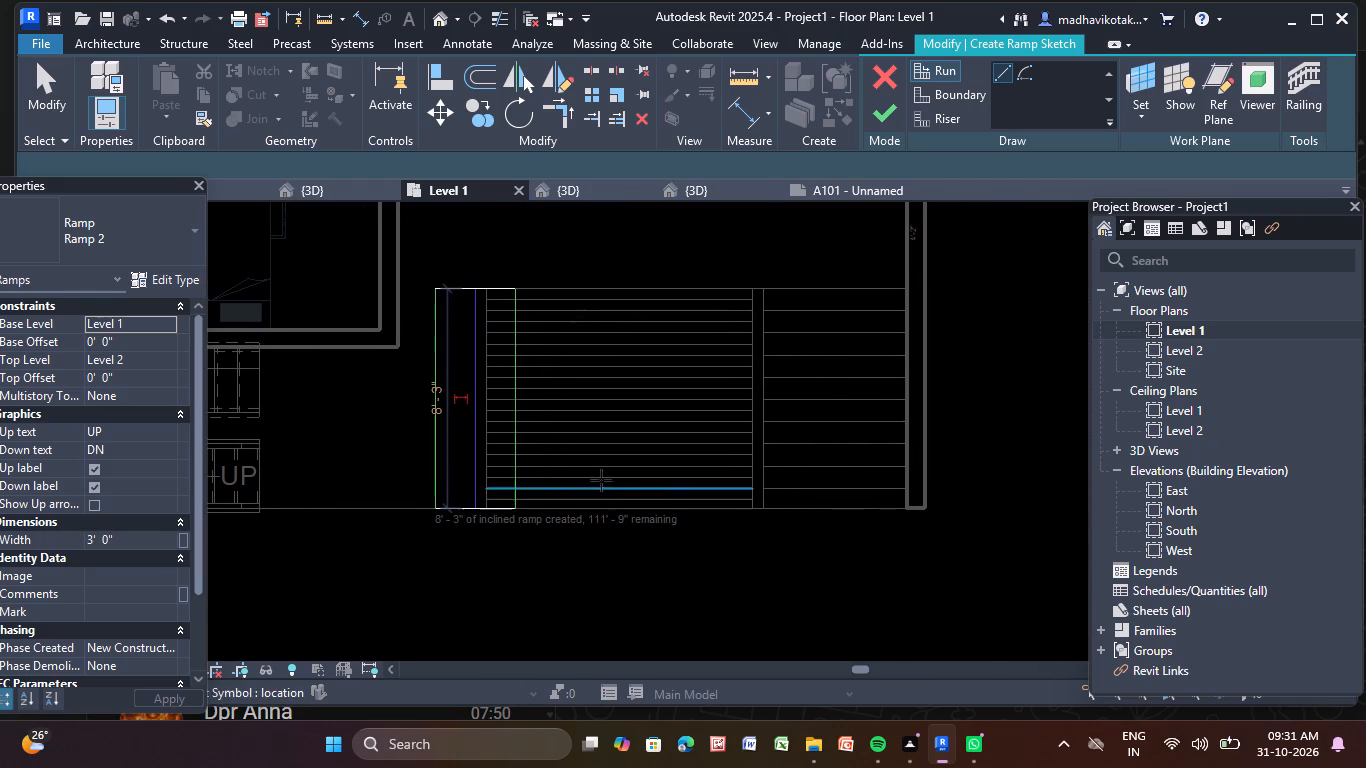
key(Escape)
key(Escape)
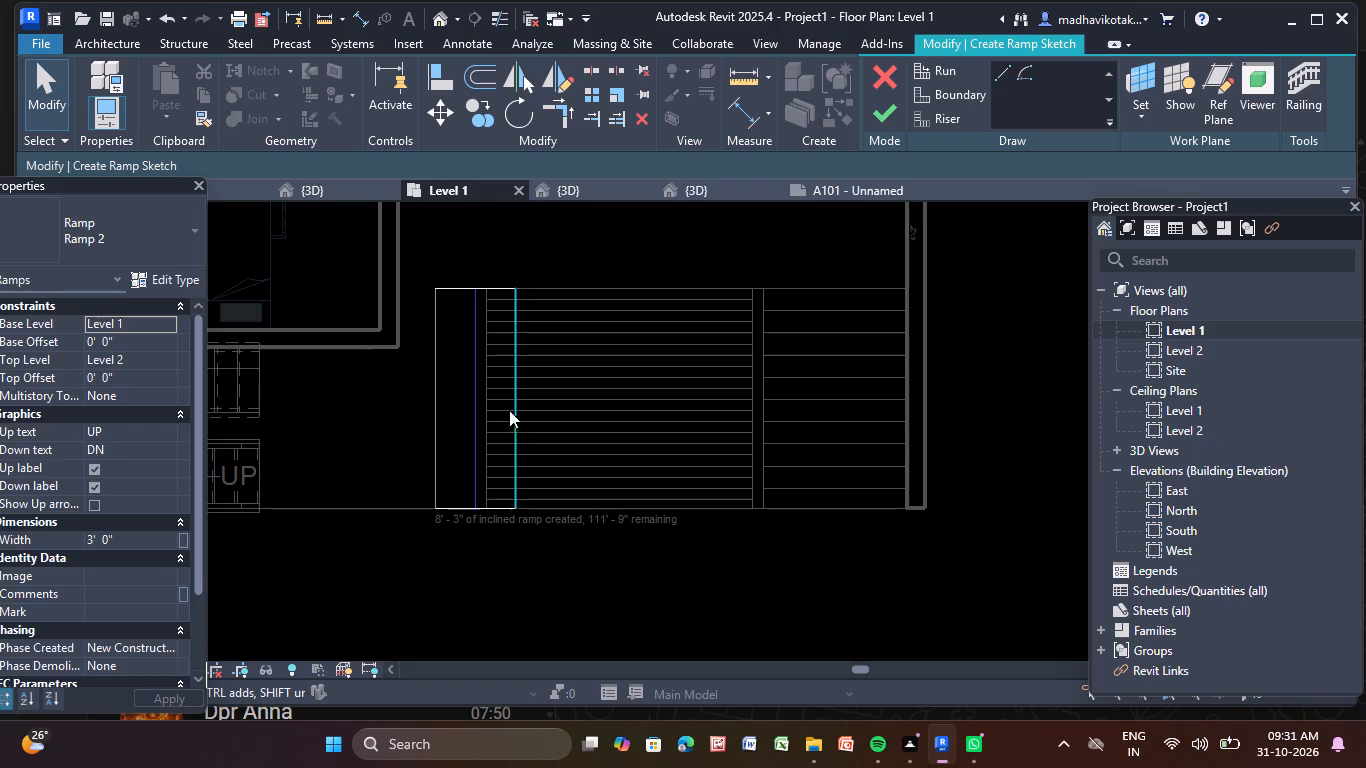
Delete the ramp sketch's two side boundary lines and the riser line at its inner end.
click(514, 413)
key(Delete)
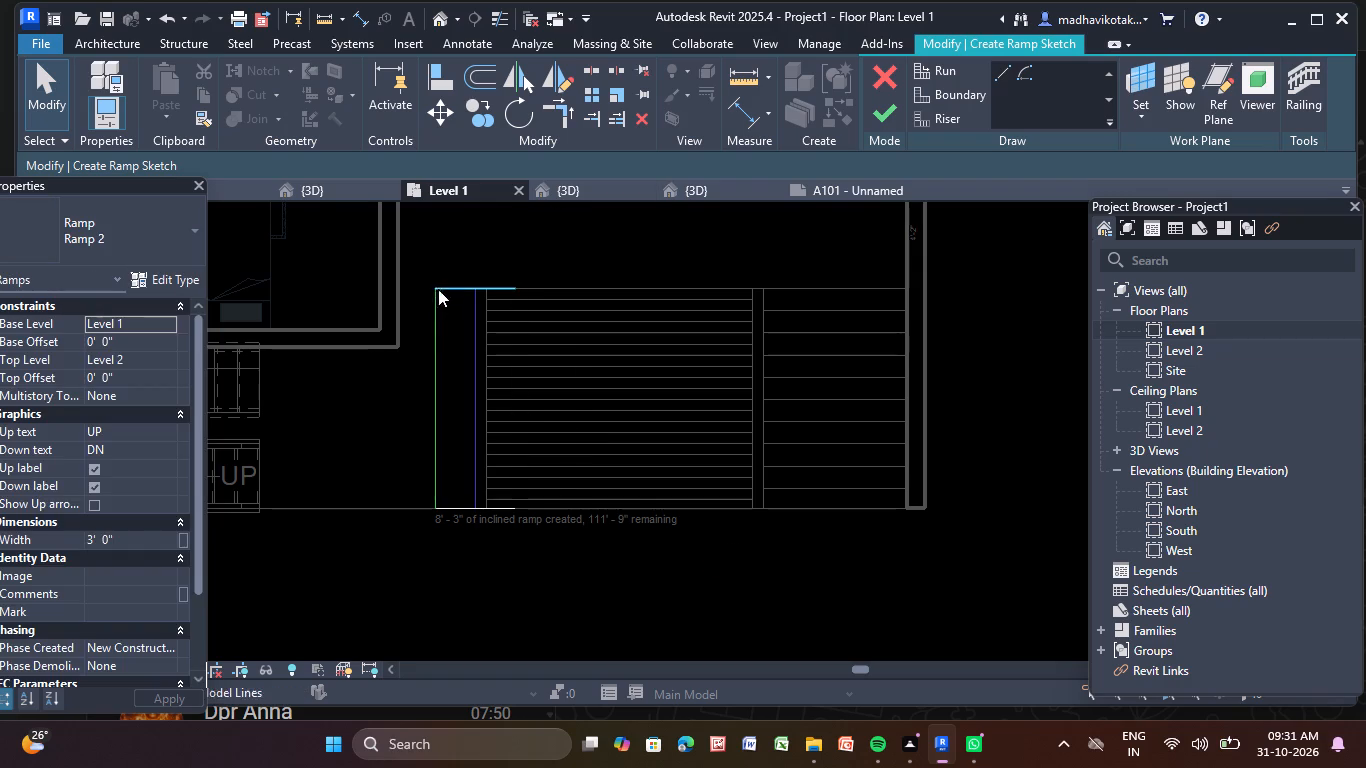
click(440, 282)
key(Delete)
click(433, 331)
key(Delete)
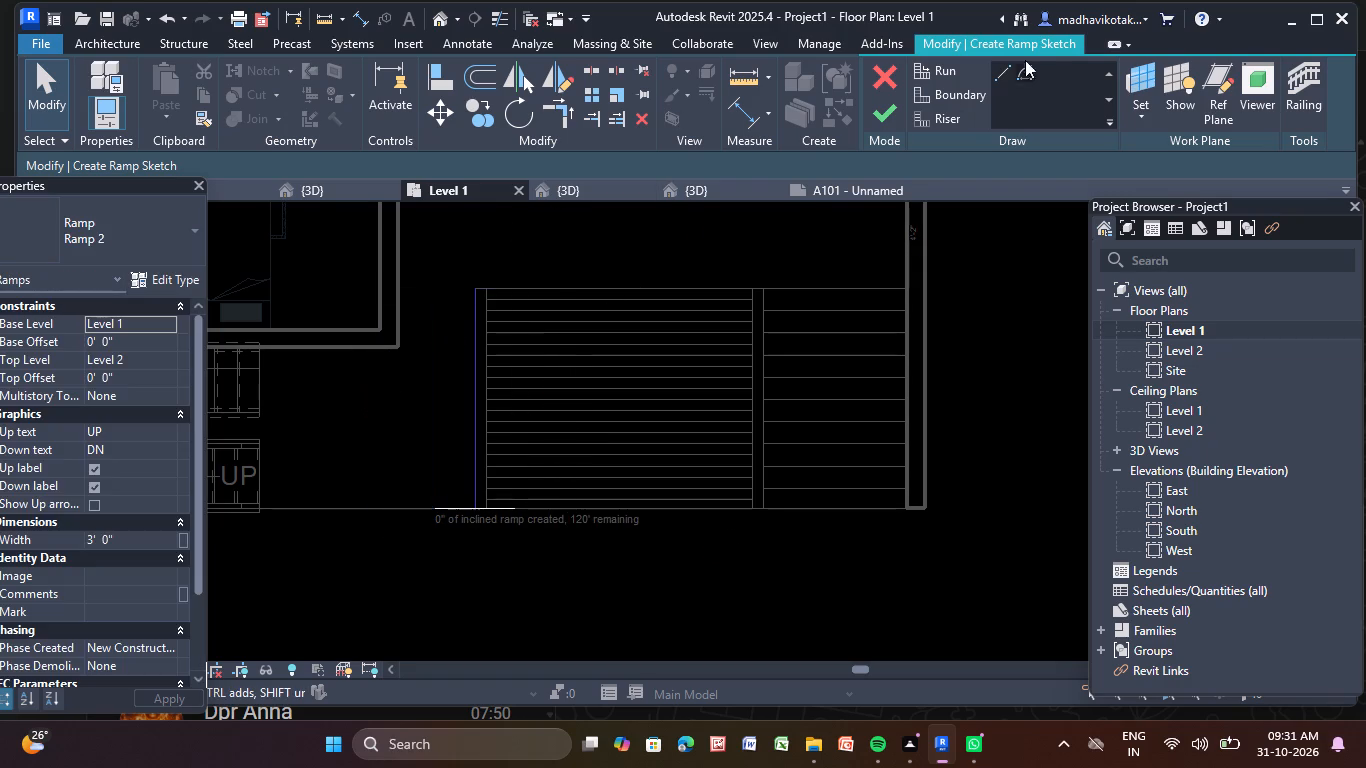
Start a new straight run in the ramp sketch at the entrance area.
click(1010, 69)
click(1002, 73)
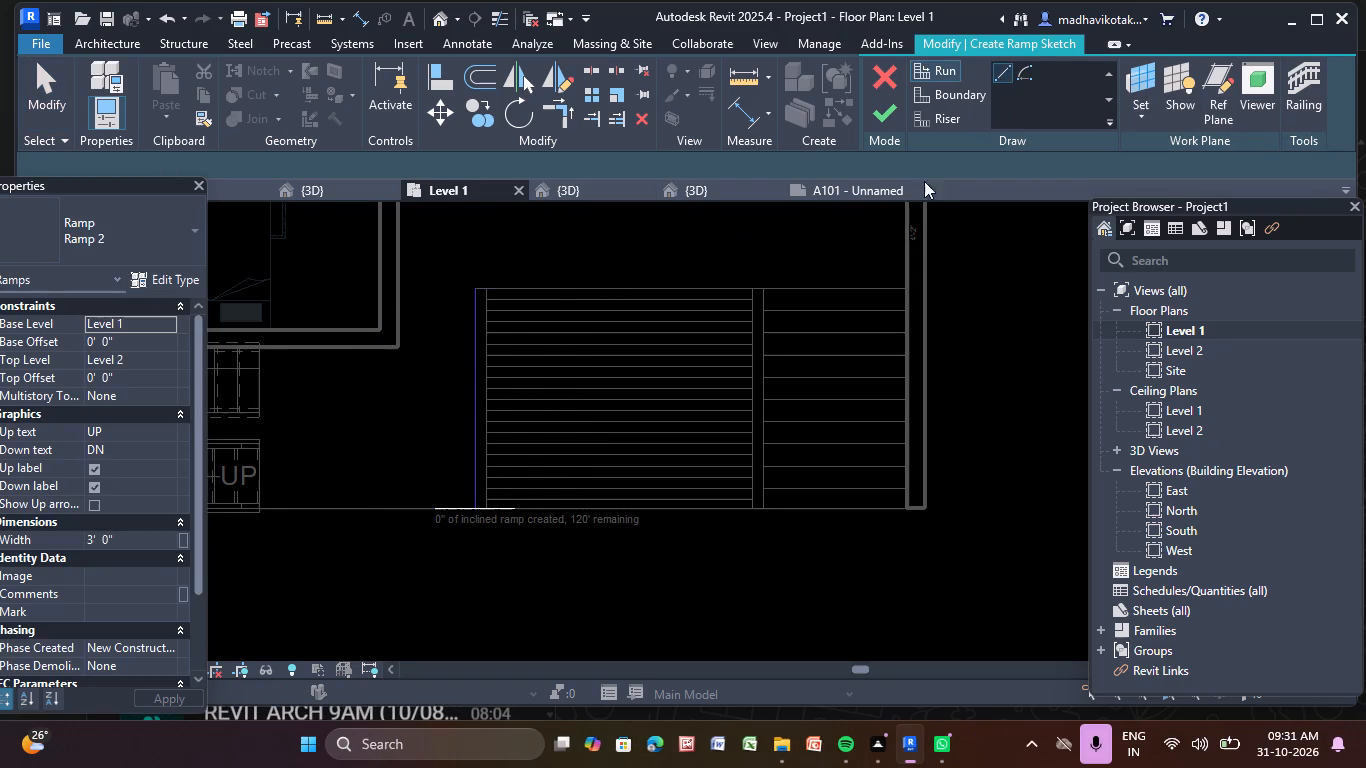
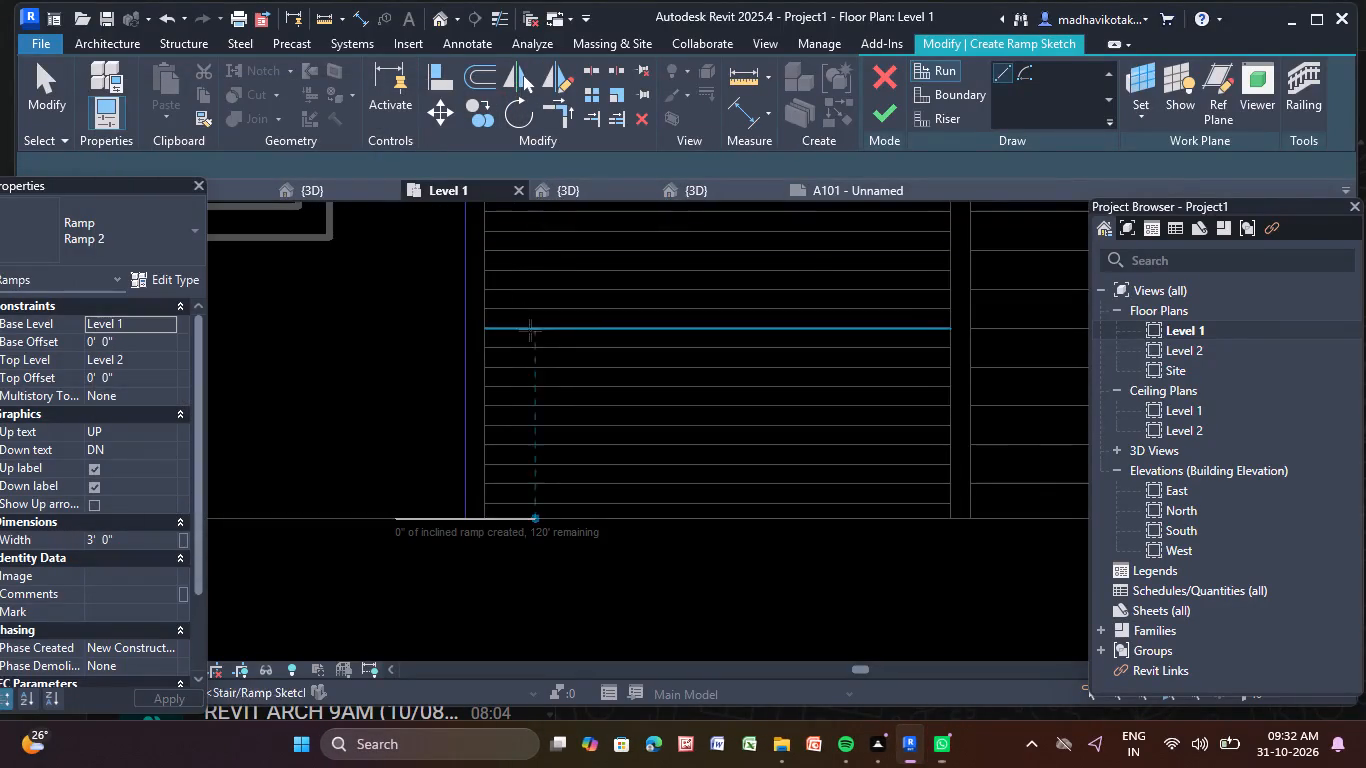
Abandon the new run and delete the 3'-0" riser line at the outer end of the ramp sketch.
middle_drag(531, 333, 617, 404)
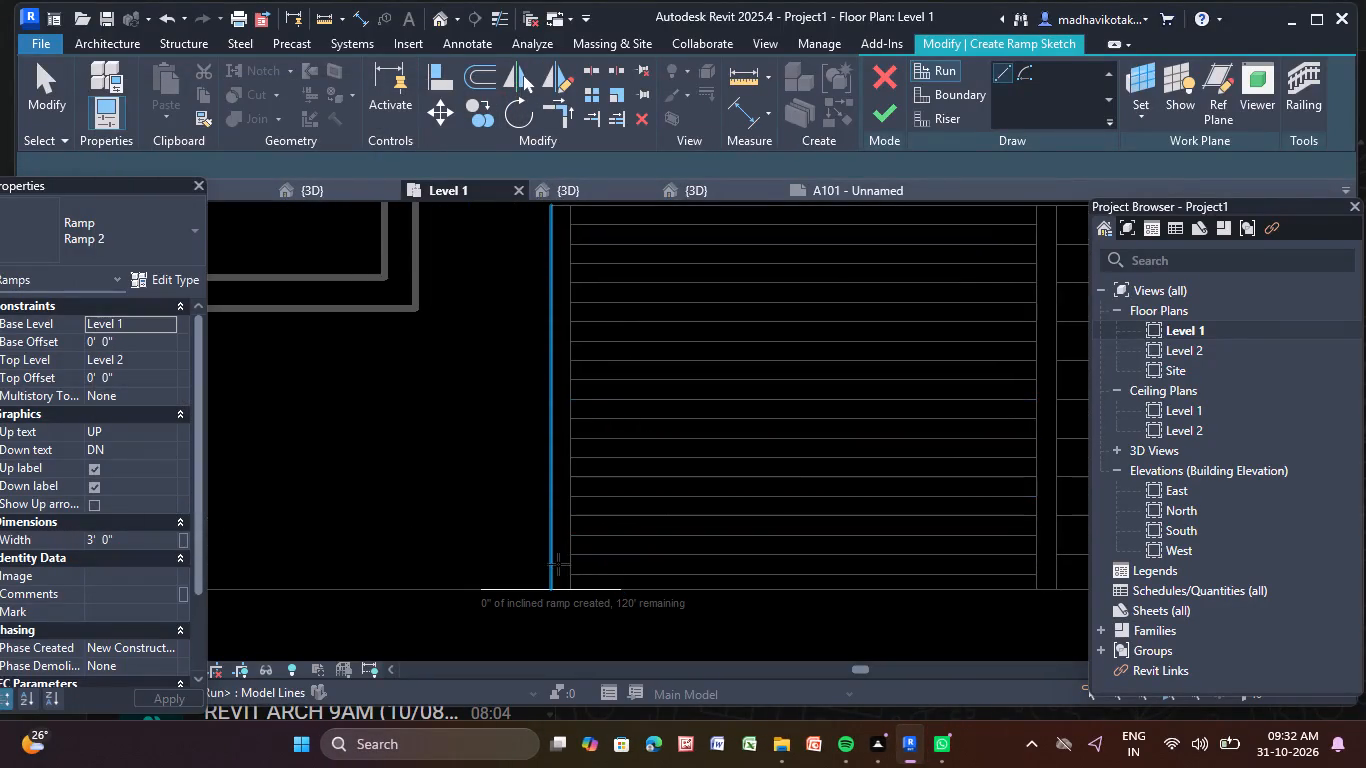
scroll(547, 591, up, 3)
scroll(547, 591, down, 3)
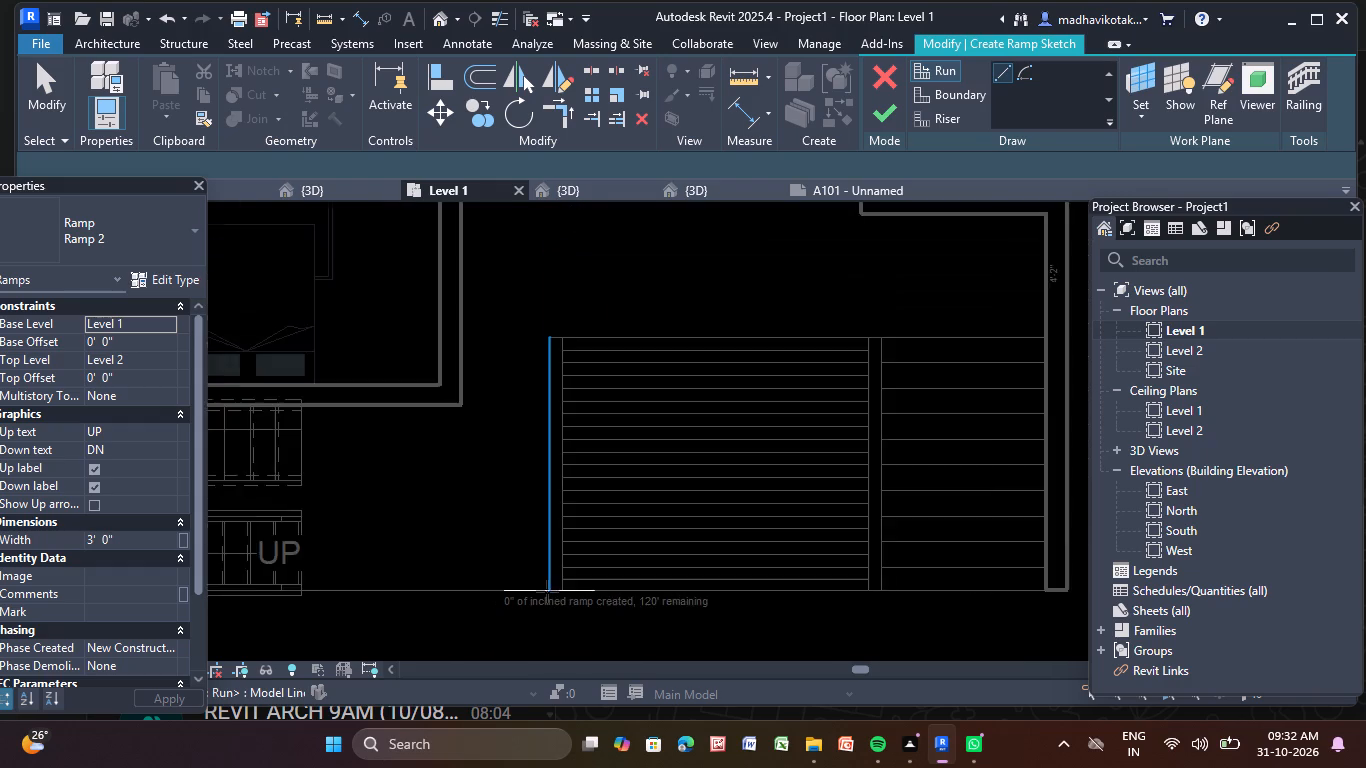
scroll(547, 591, down, 6)
scroll(534, 598, up, 2)
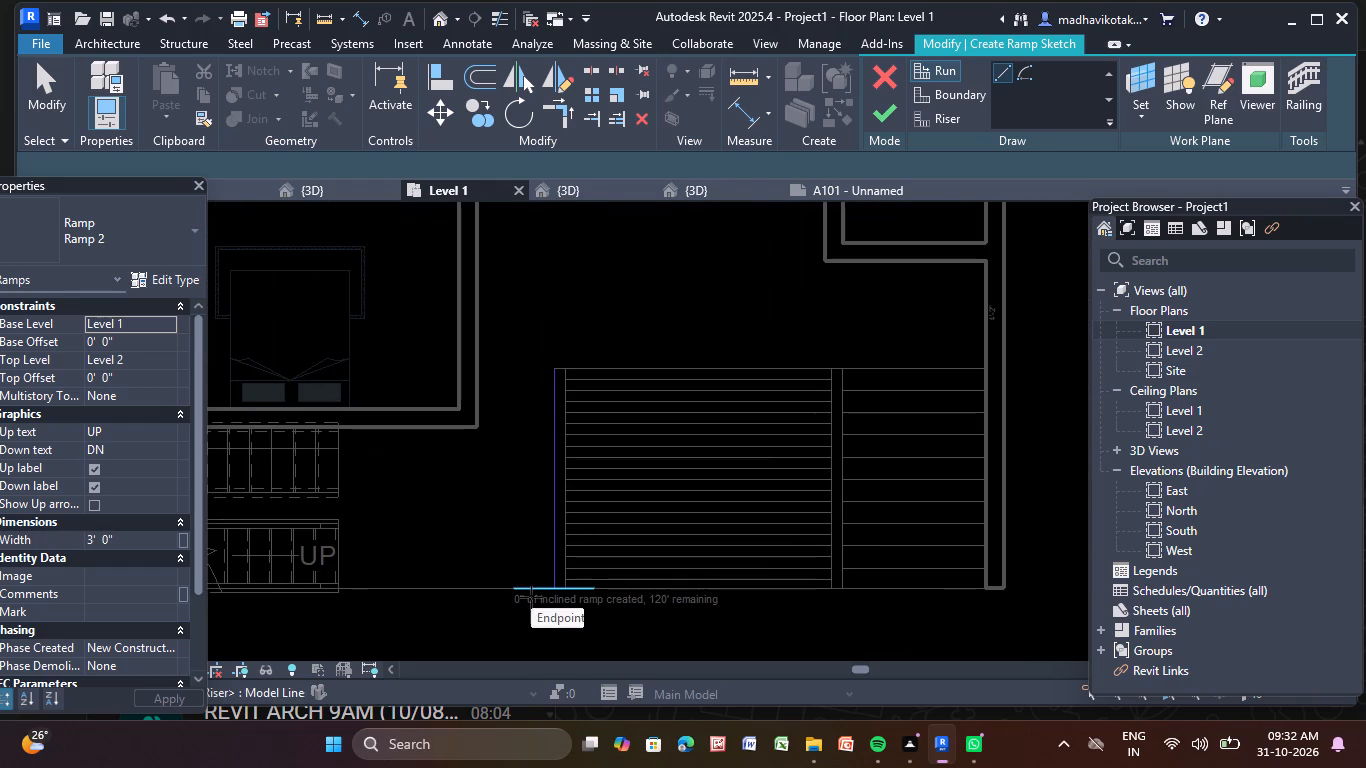
key(Escape)
key(Escape)
middle_drag(530, 592, 595, 448)
scroll(595, 448, up, 5)
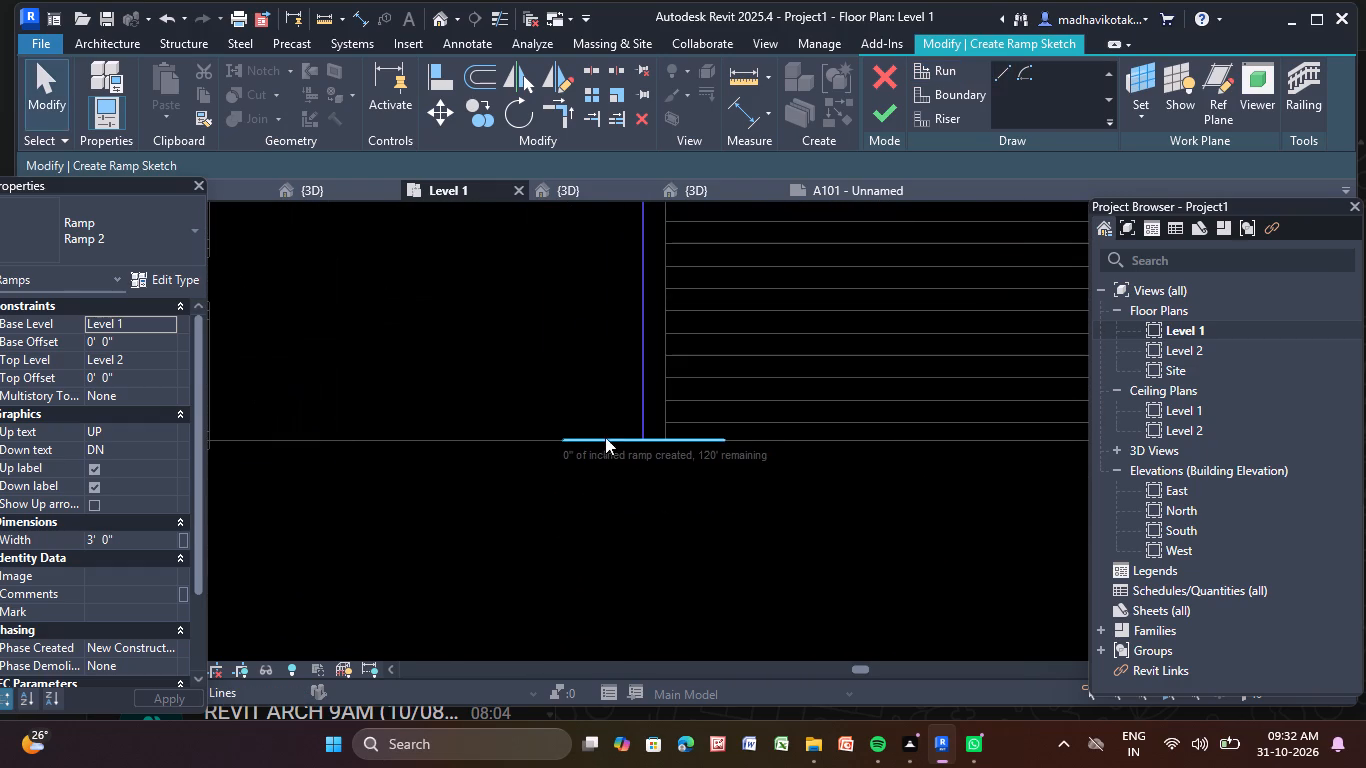
click(604, 441)
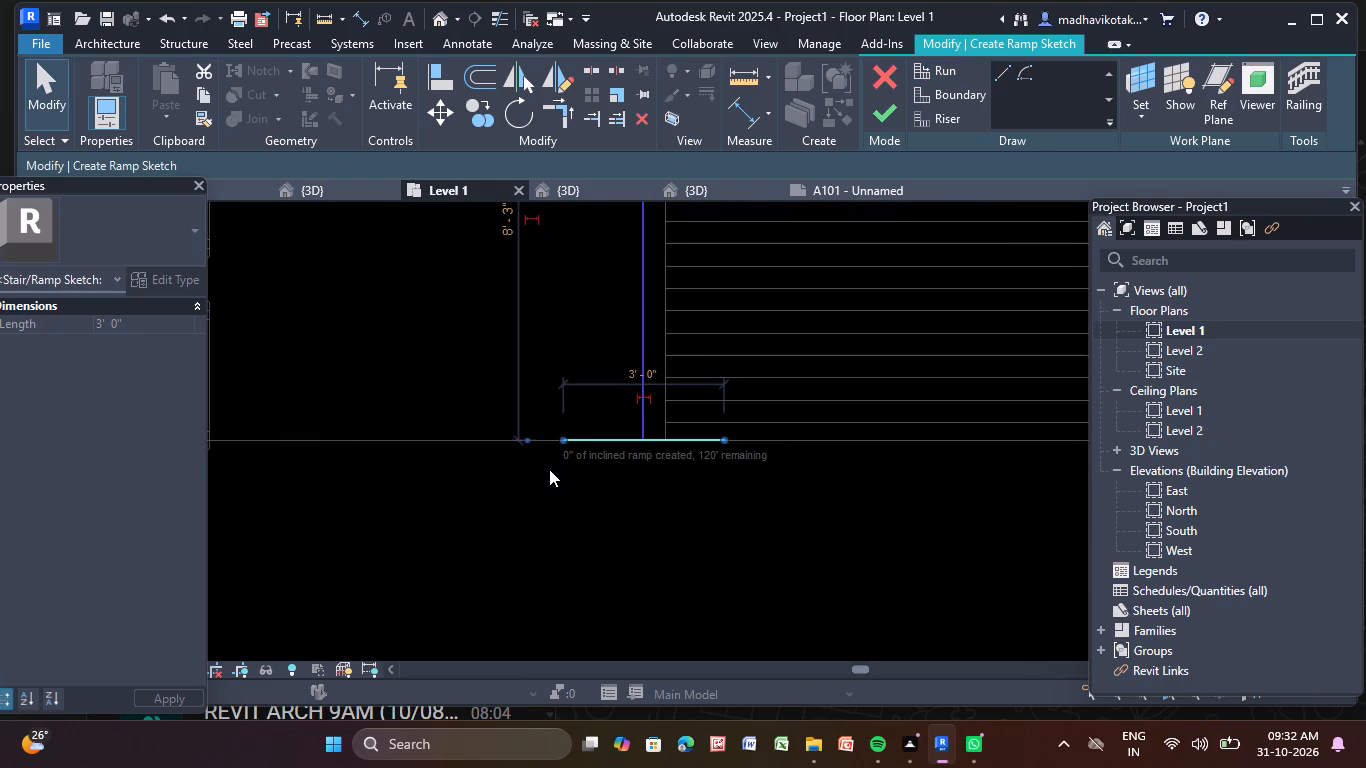
key(Delete)
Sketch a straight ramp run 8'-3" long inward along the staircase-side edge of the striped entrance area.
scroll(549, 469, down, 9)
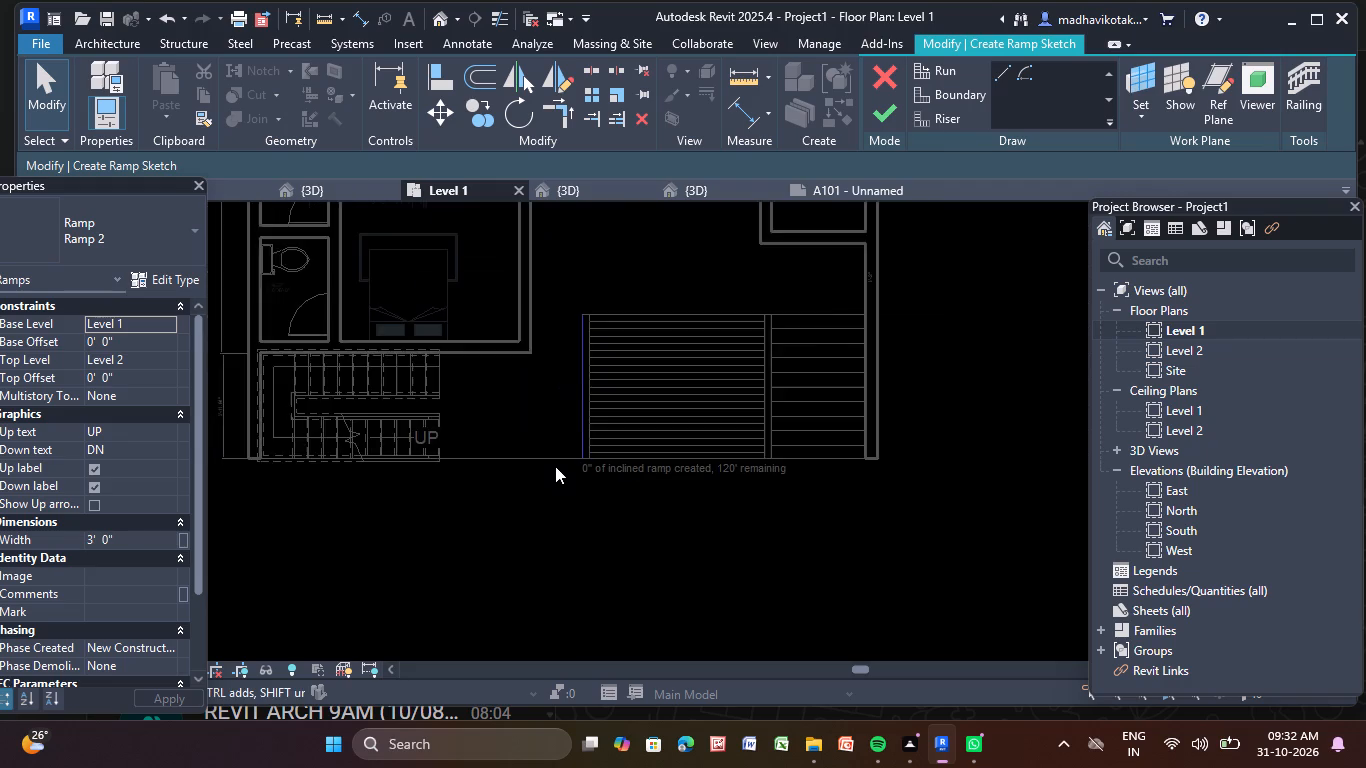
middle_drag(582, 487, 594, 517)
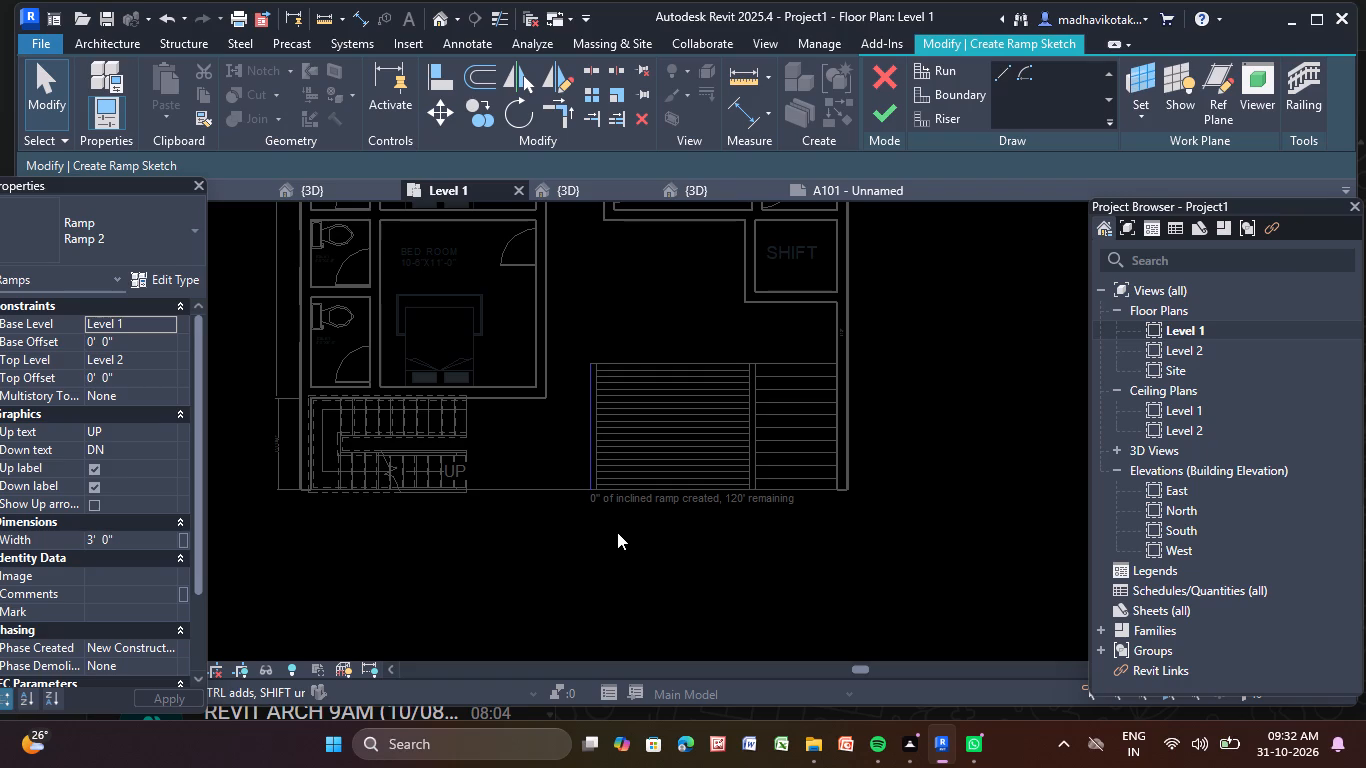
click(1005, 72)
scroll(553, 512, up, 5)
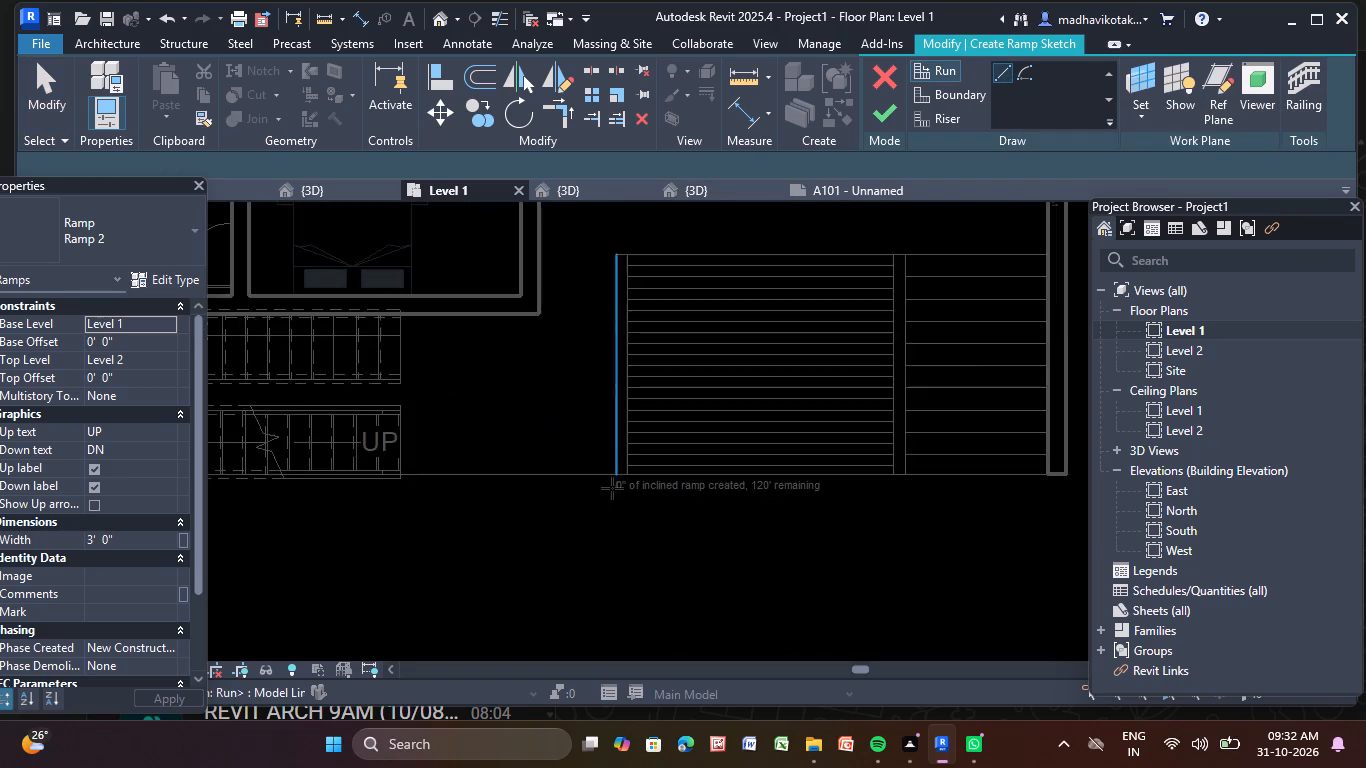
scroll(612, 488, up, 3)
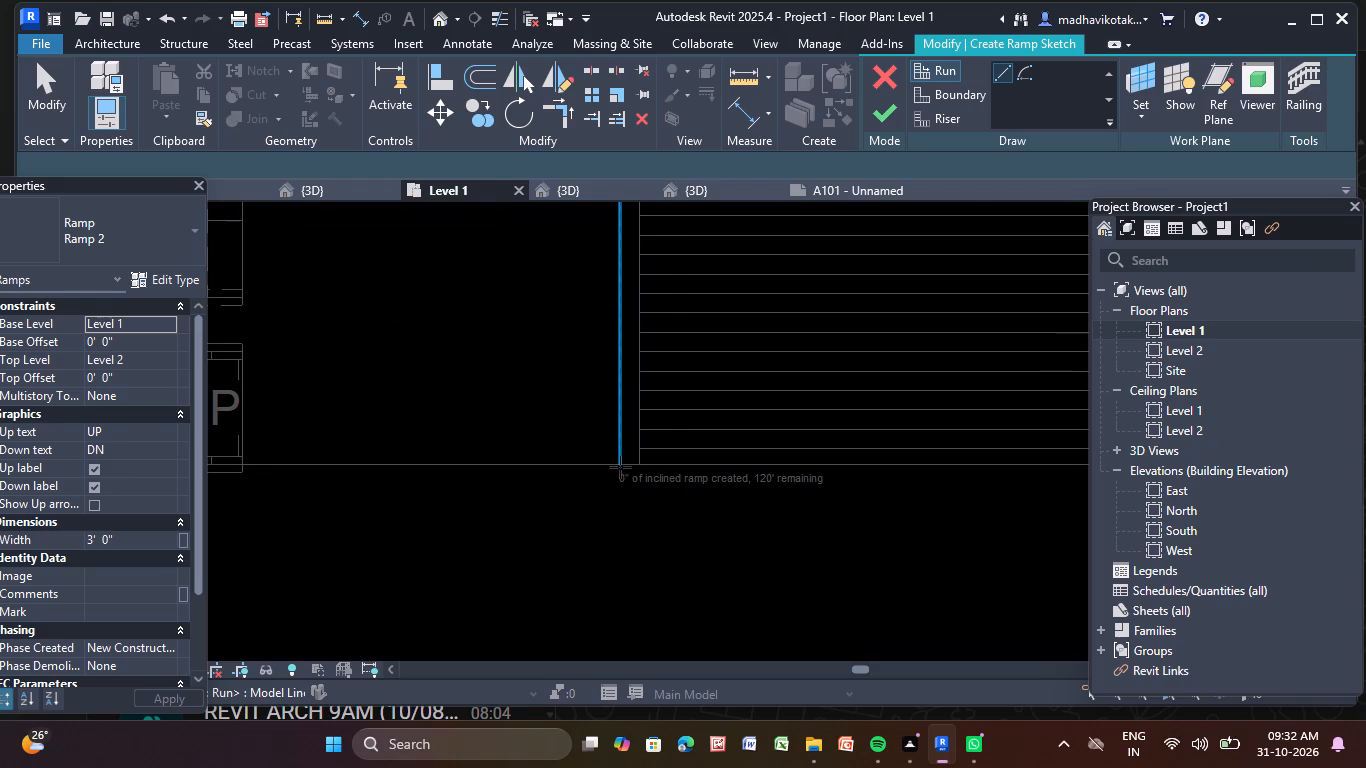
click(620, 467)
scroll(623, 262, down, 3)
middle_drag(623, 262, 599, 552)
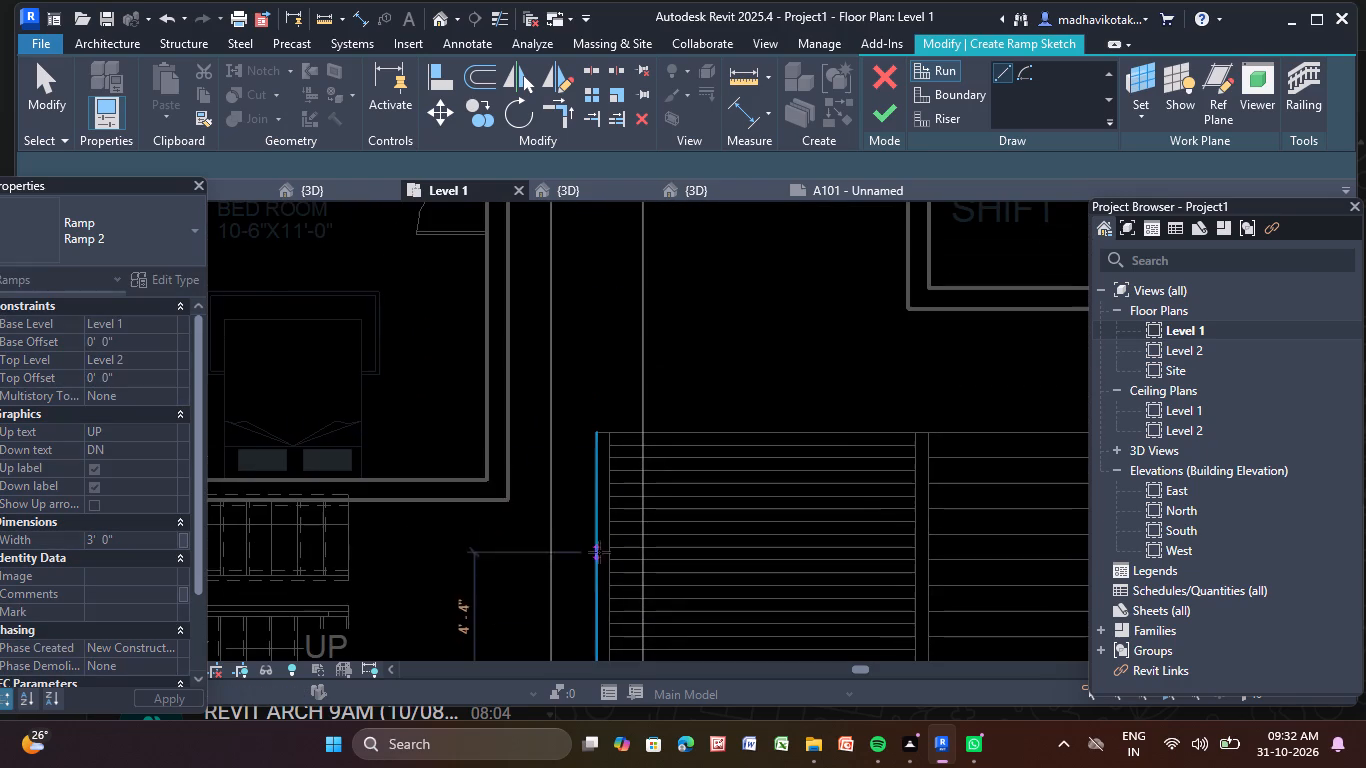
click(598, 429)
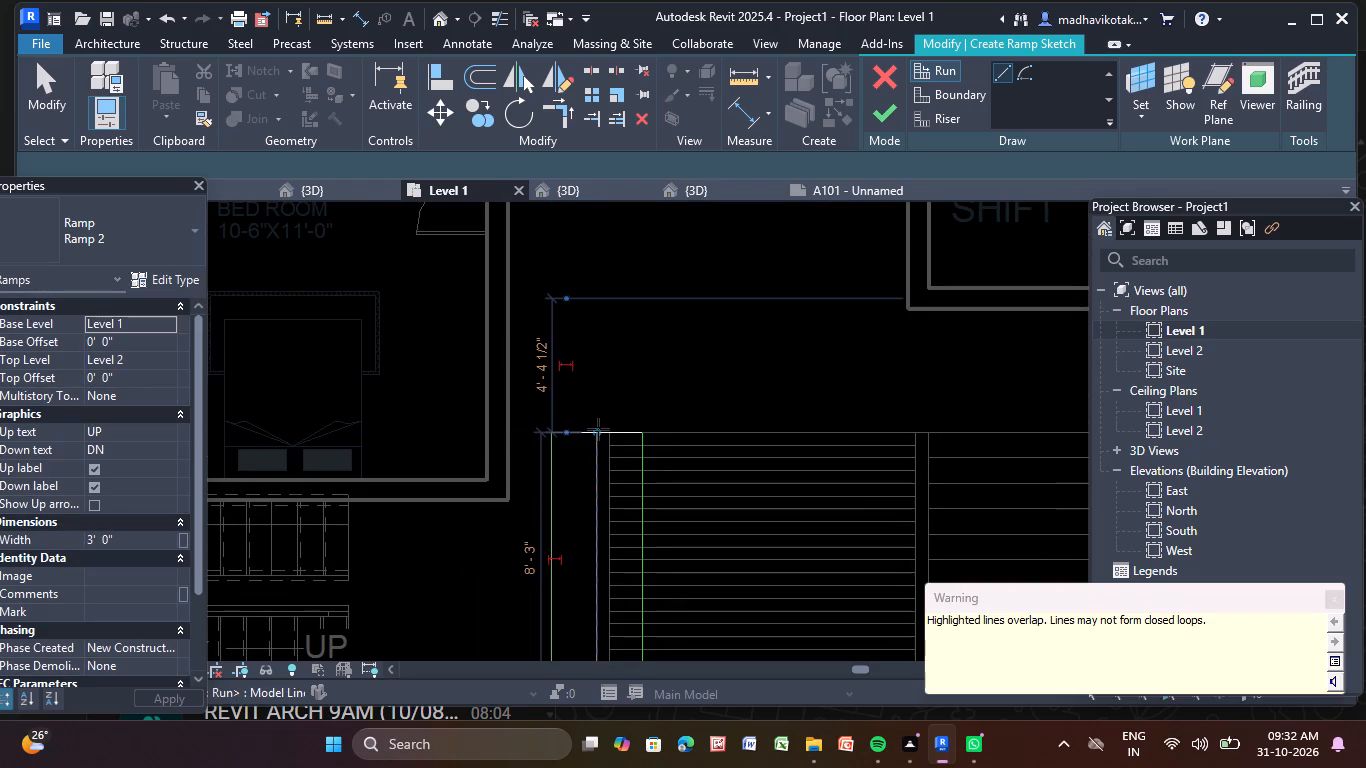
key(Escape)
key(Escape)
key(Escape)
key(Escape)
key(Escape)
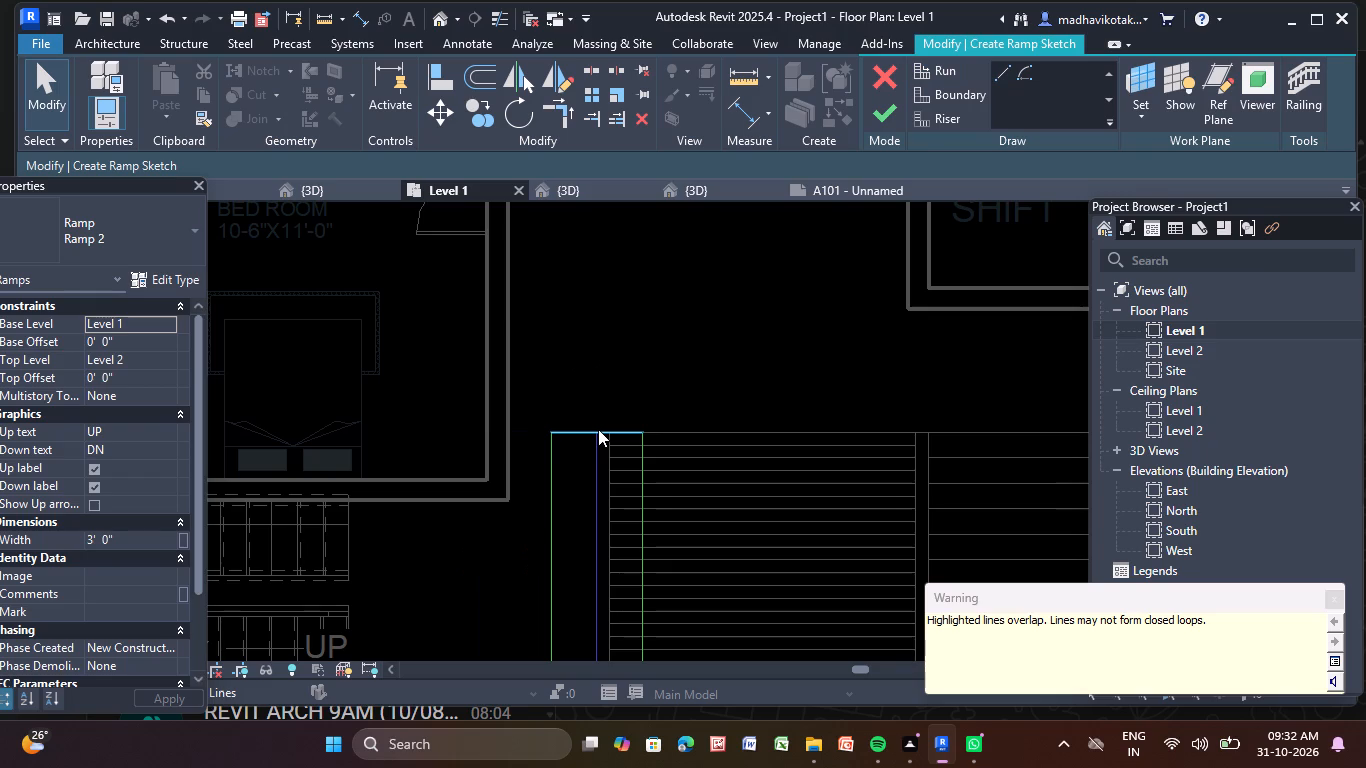
Clear the ramp sketch by deleting its two side boundary lines, the inner riser line and the overlapping run centre lines.
click(642, 493)
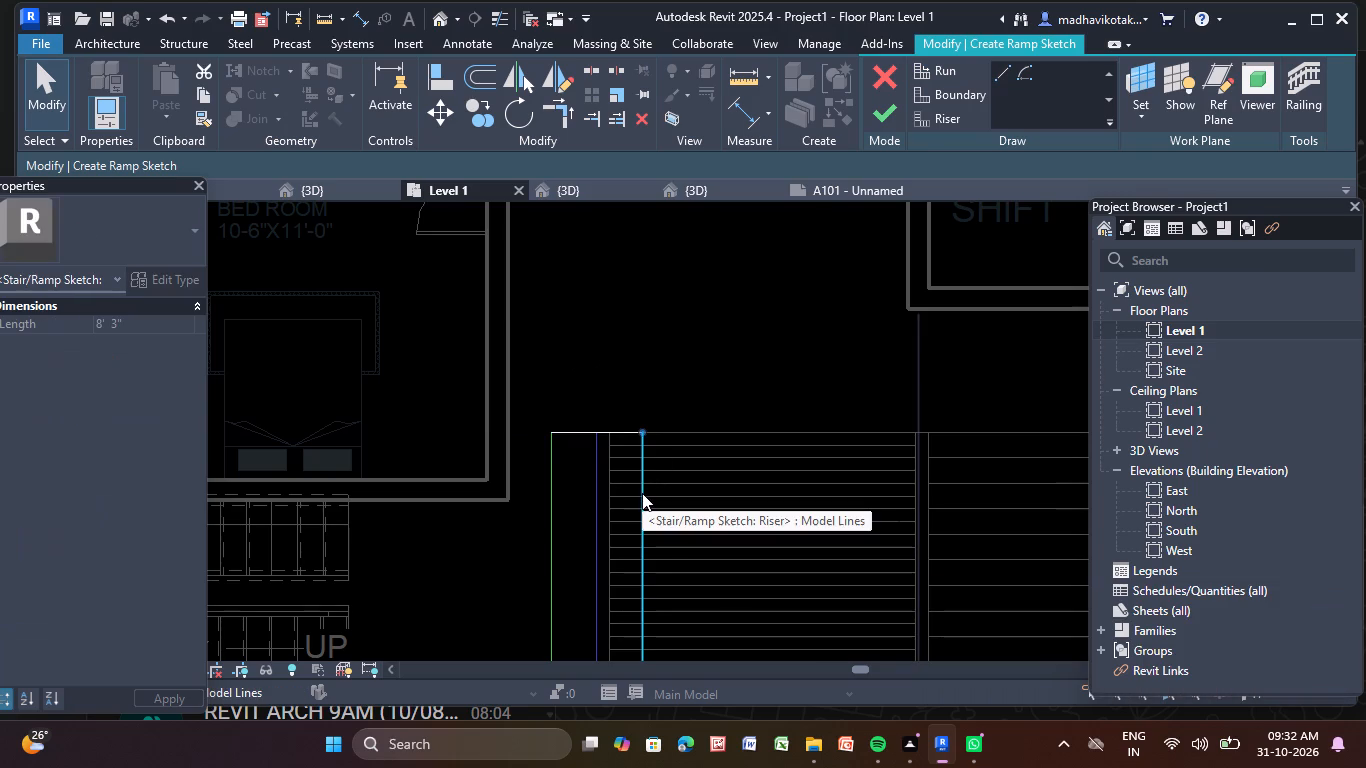
key(Delete)
click(583, 429)
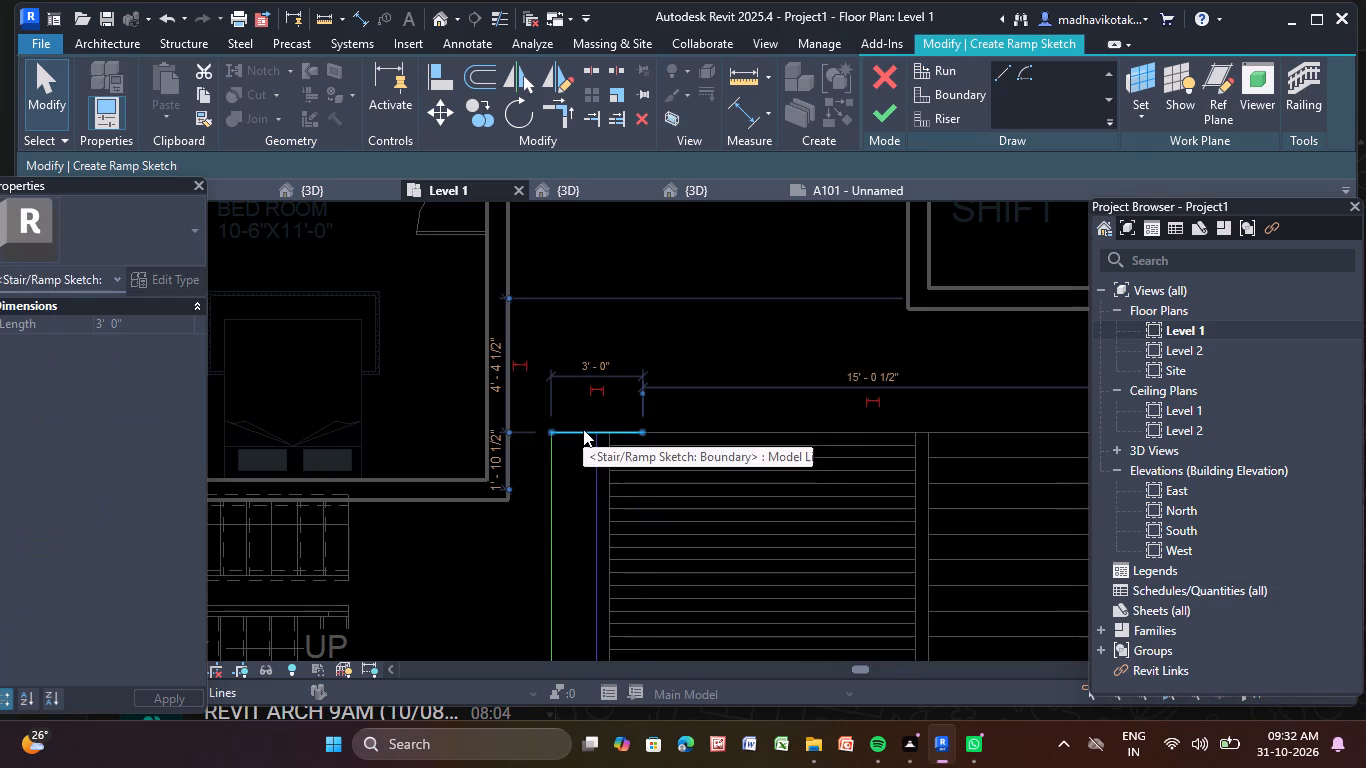
key(Delete)
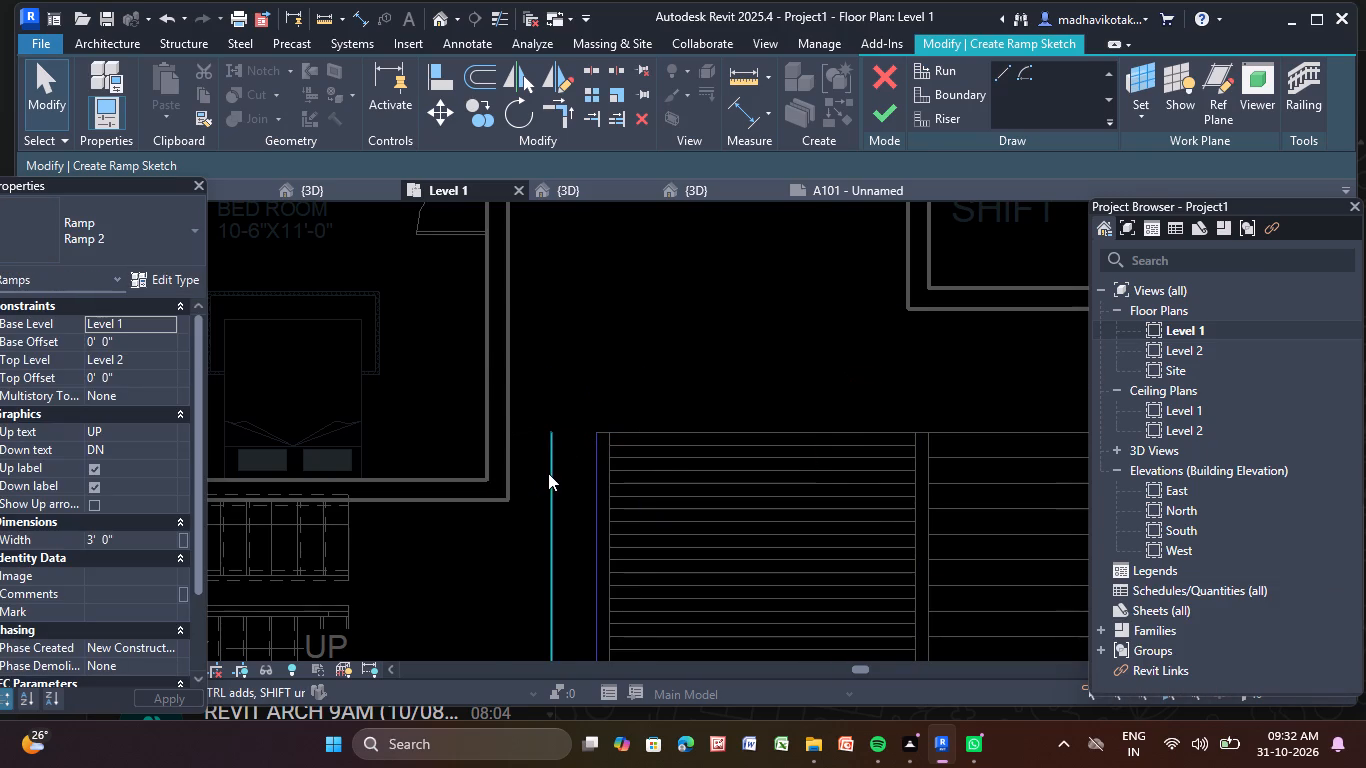
click(548, 473)
key(Delete)
scroll(548, 473, down, 2)
middle_drag(547, 473, 611, 392)
click(645, 440)
key(Delete)
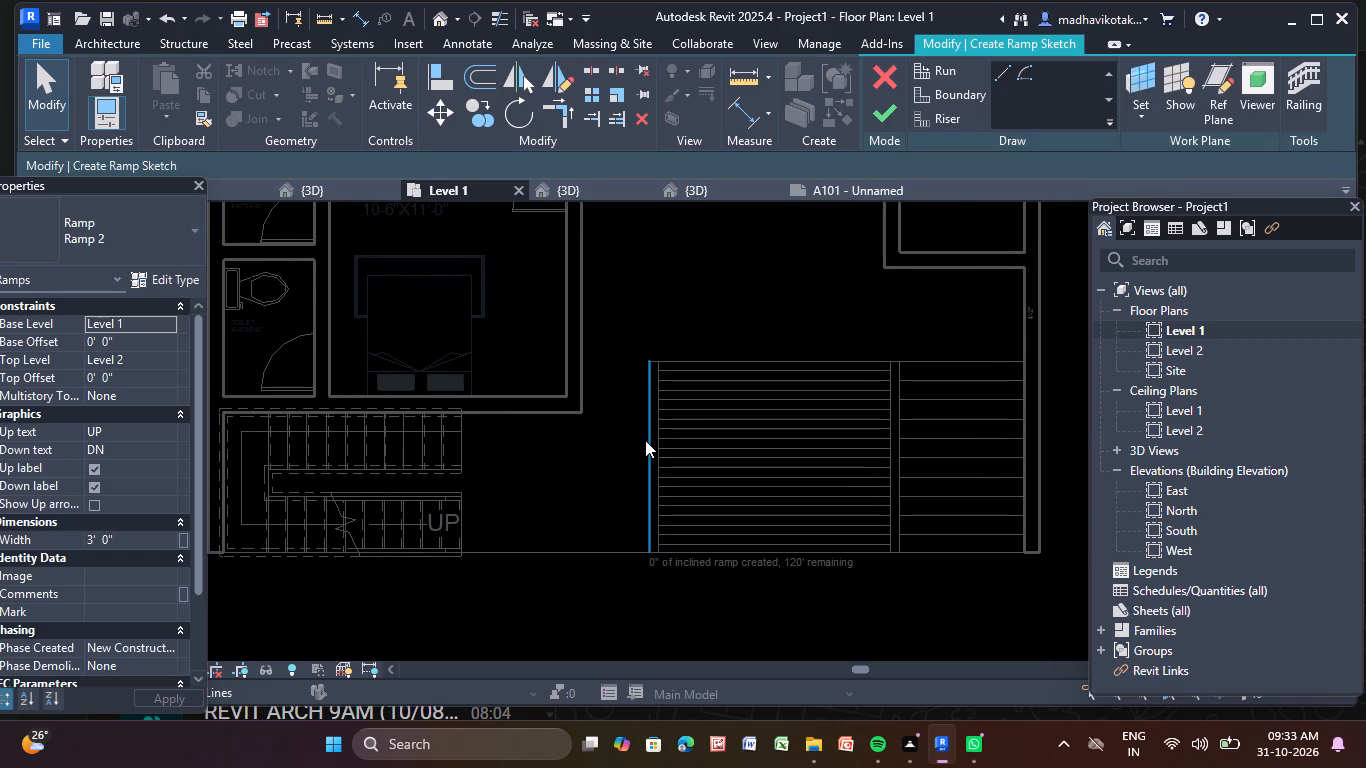
click(650, 501)
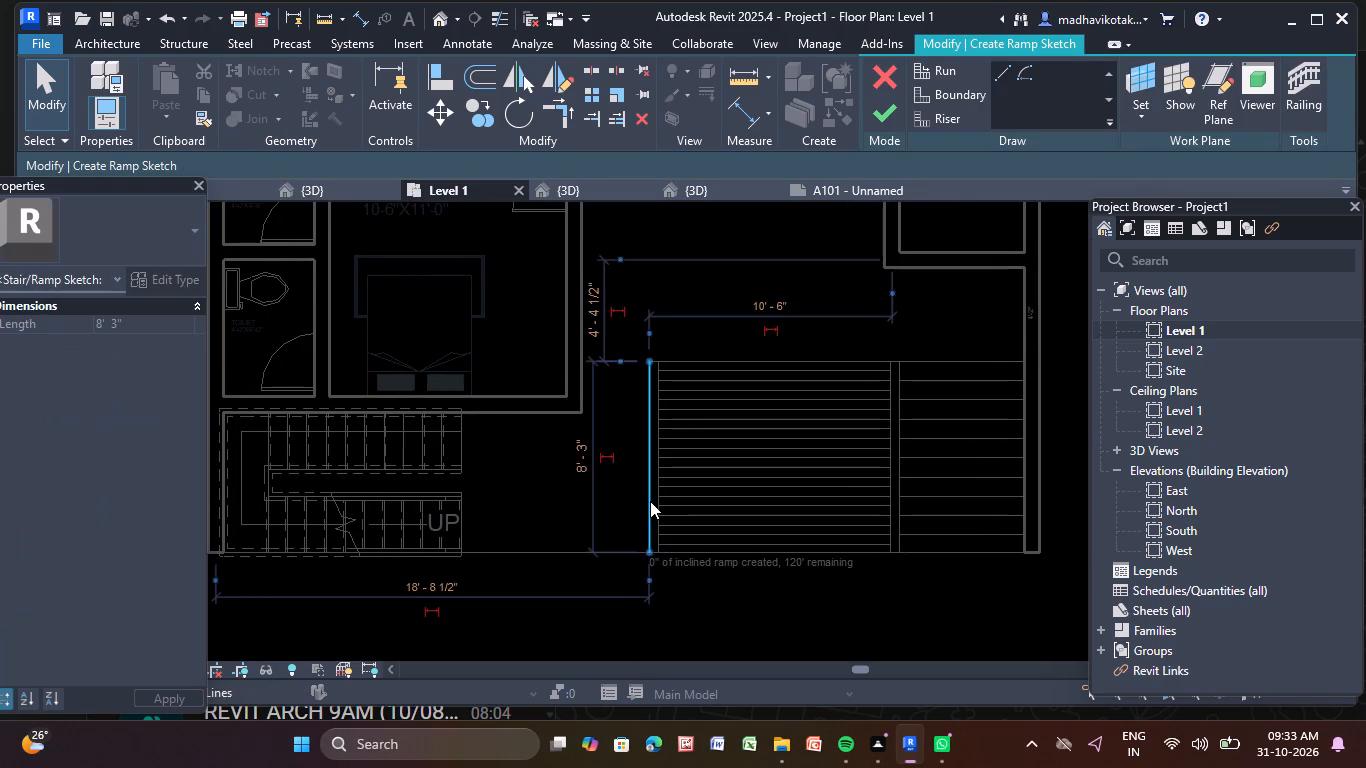
key(Delete)
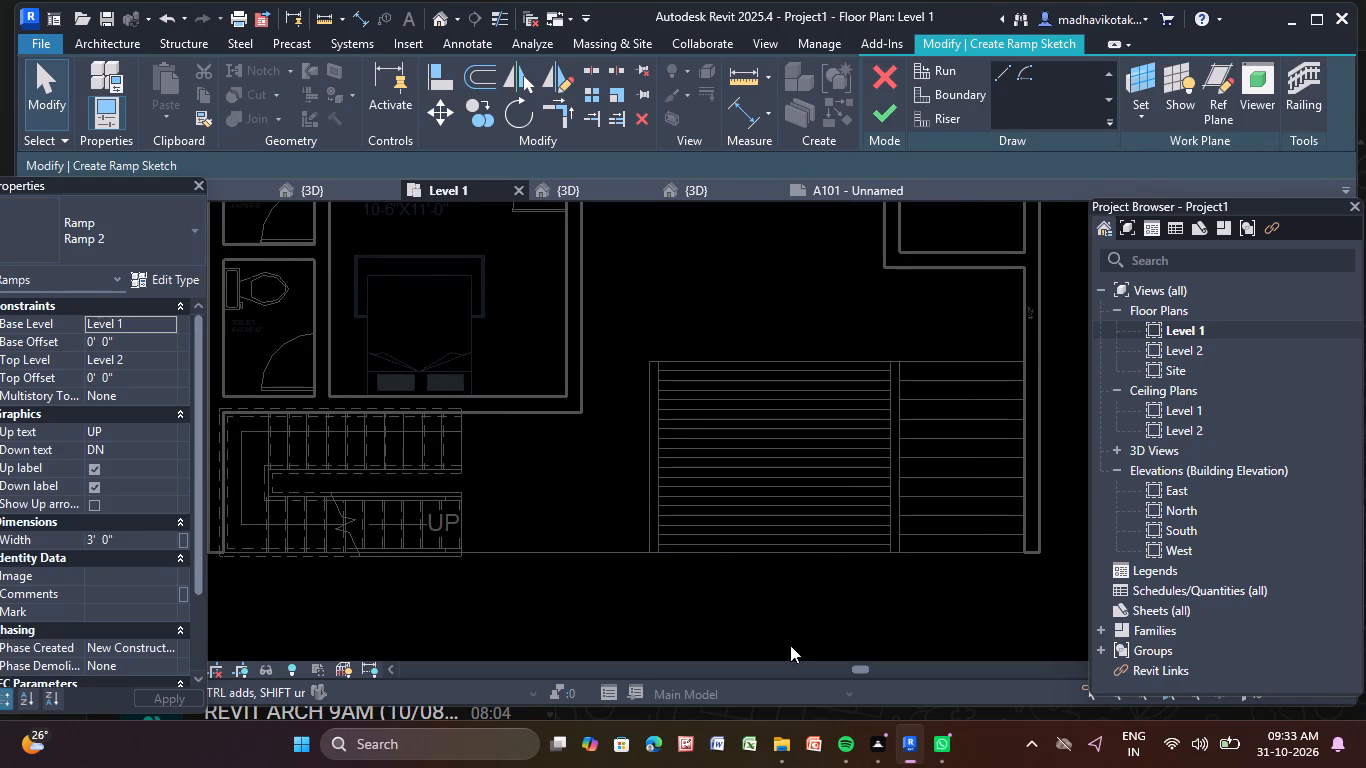
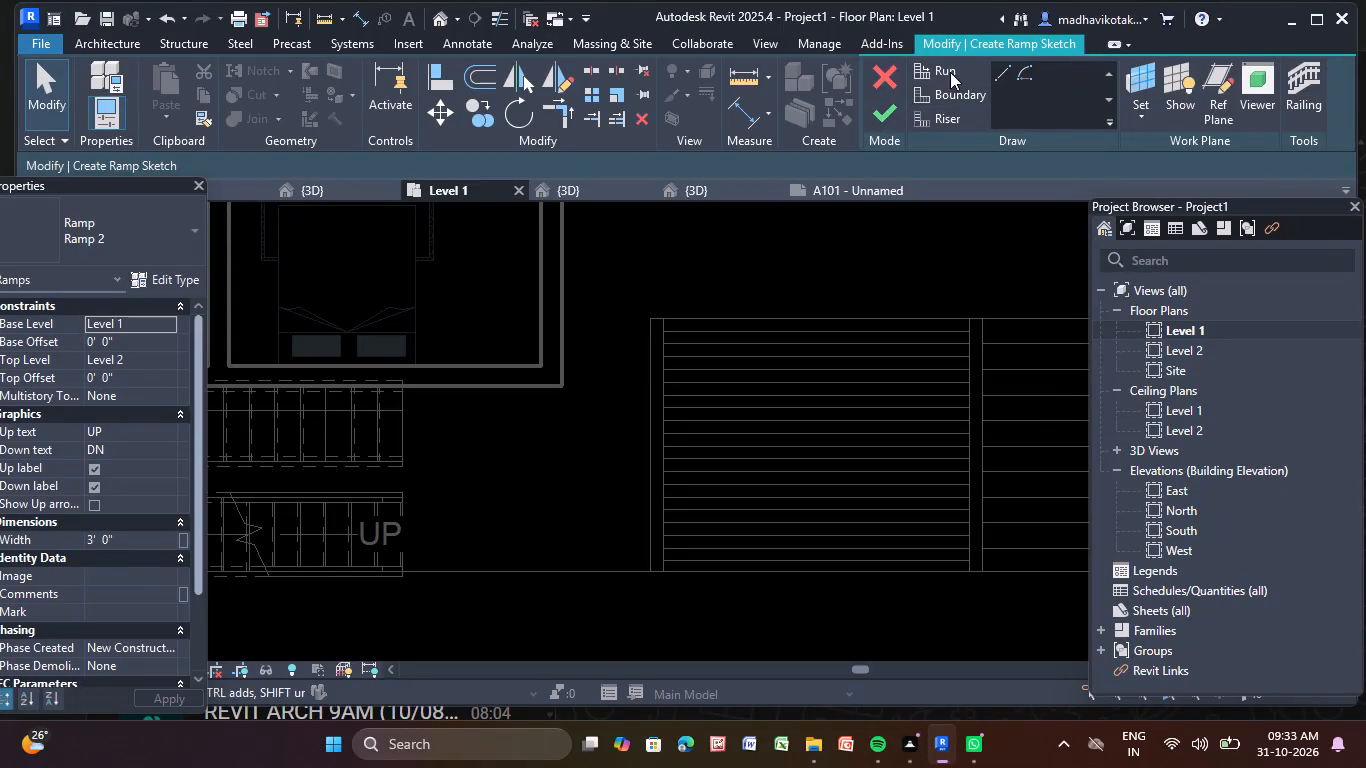
Sketch a new straight ramp run along the staircase-side edge of the striped entrance area.
click(955, 69)
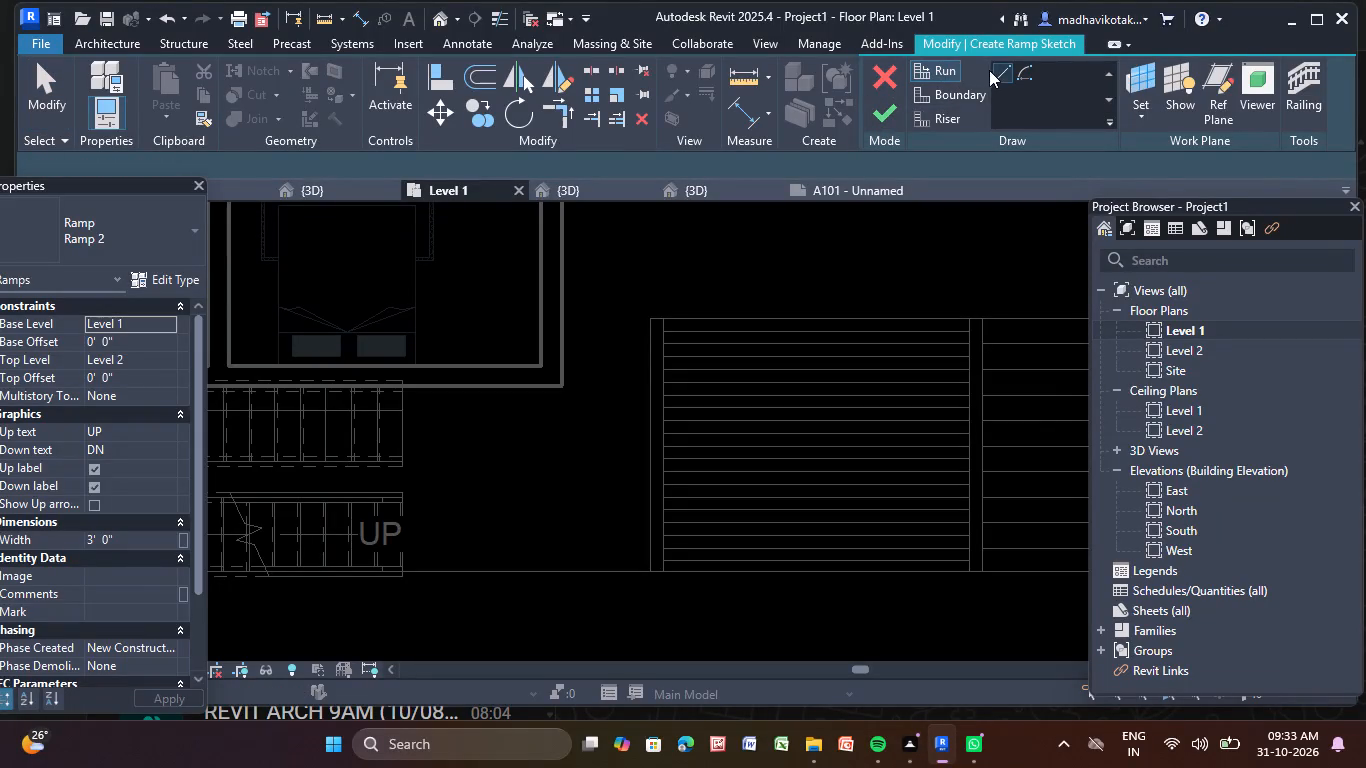
click(996, 72)
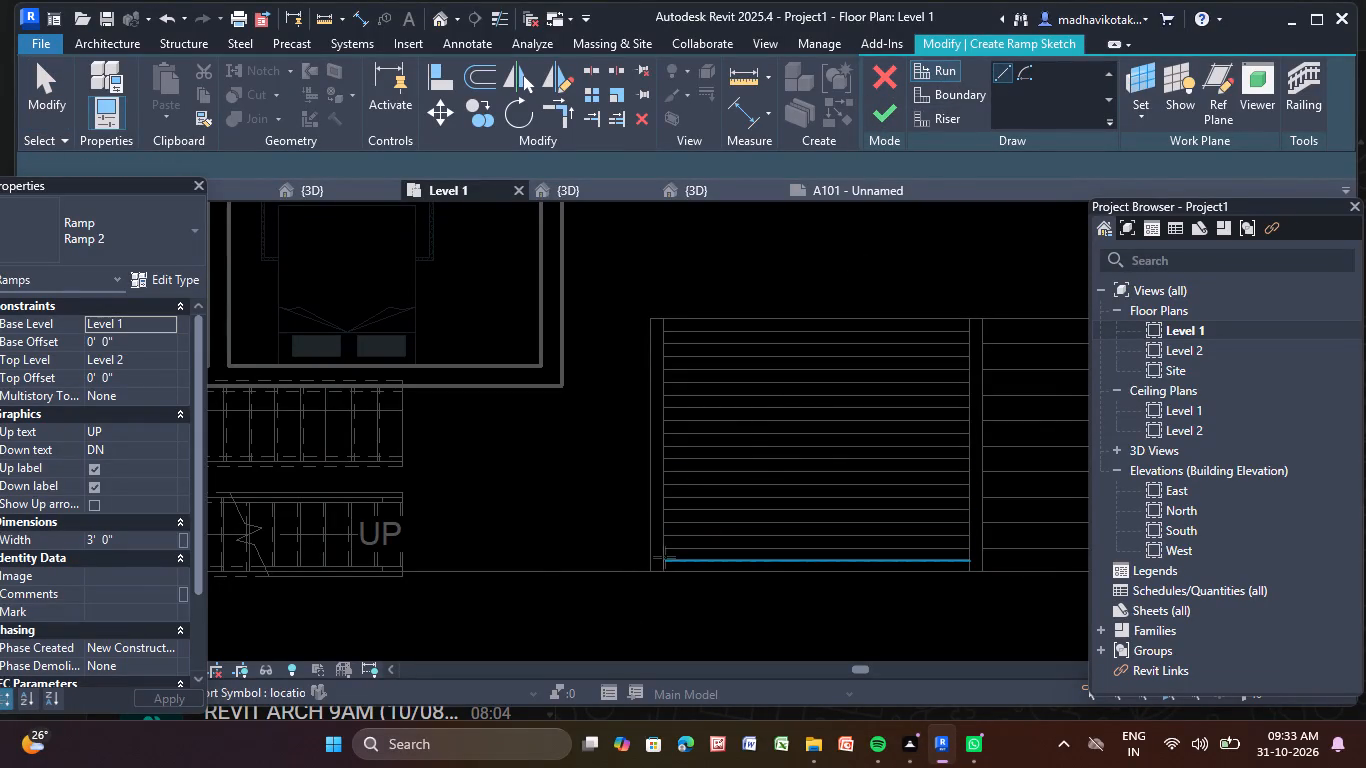
scroll(658, 560, up, 3)
click(1003, 75)
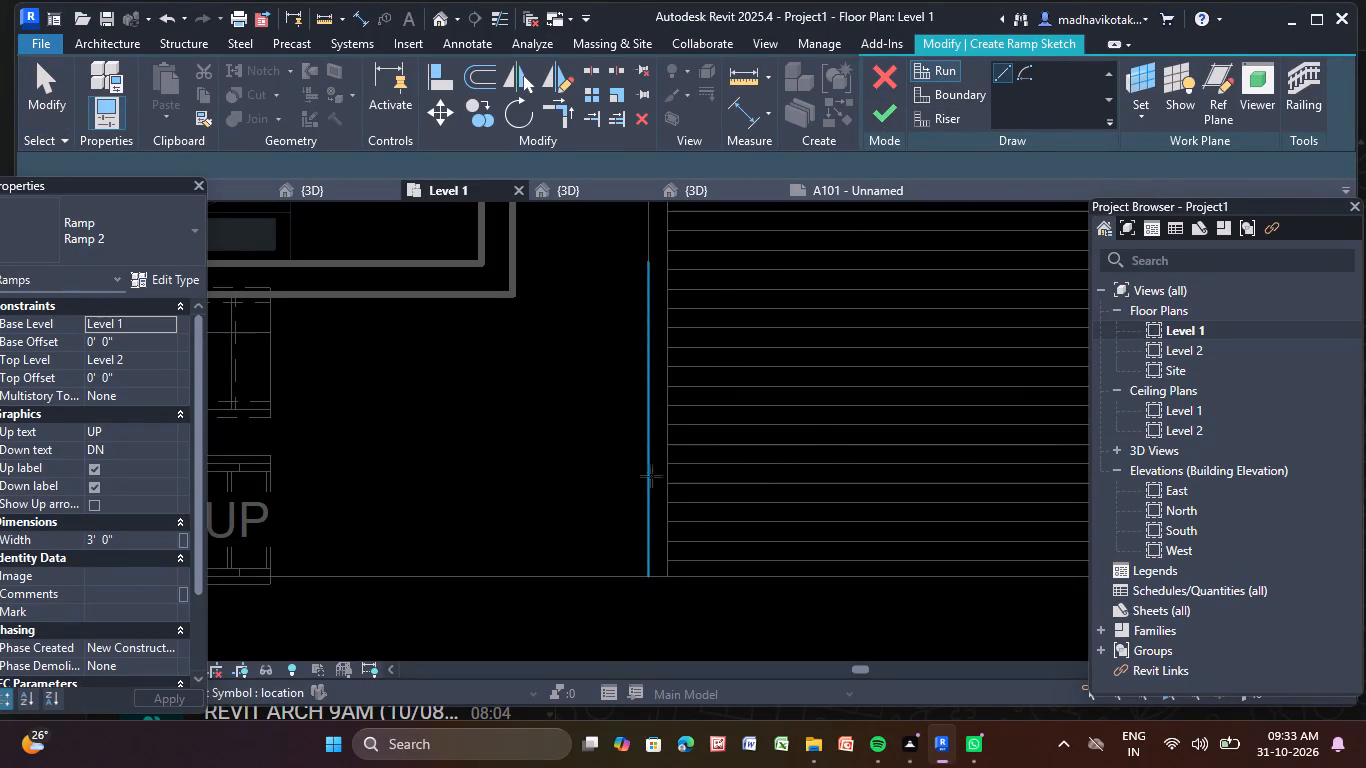
scroll(652, 329, down, 1)
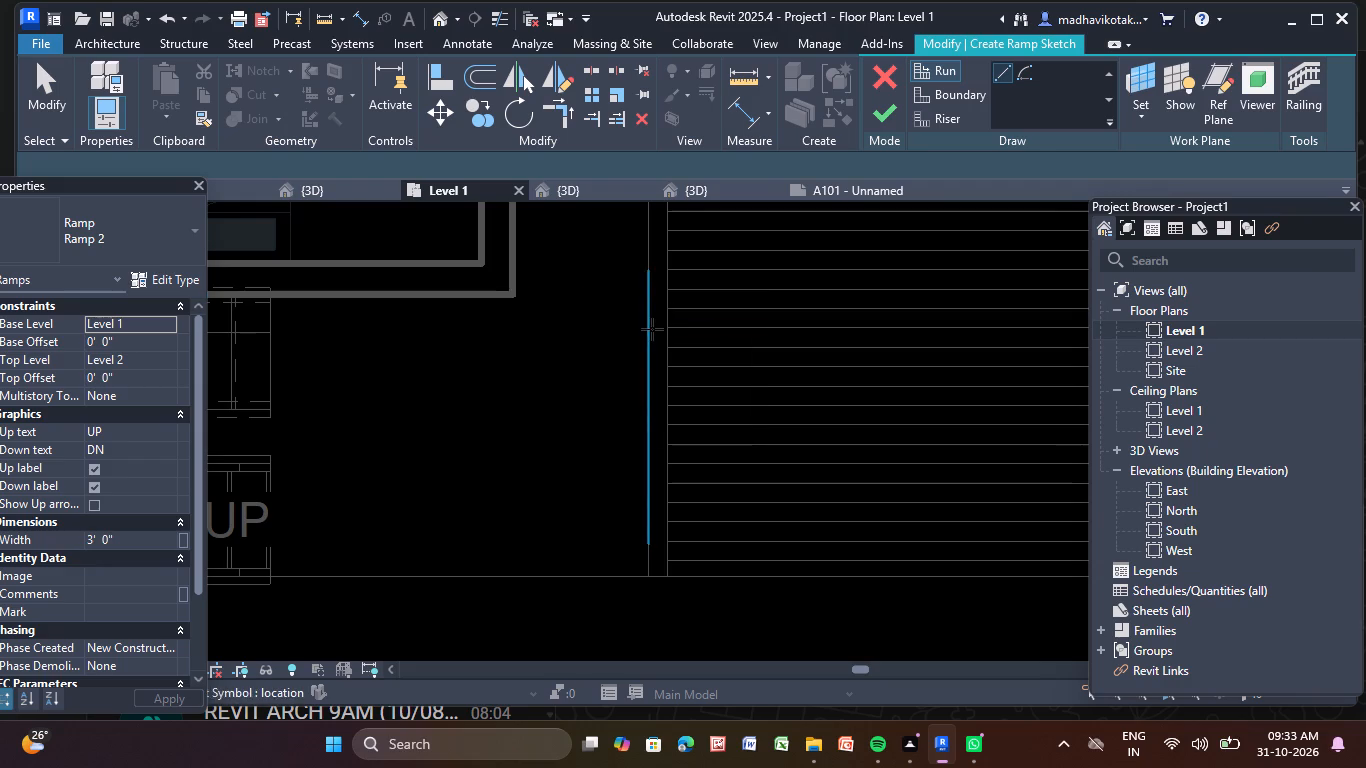
middle_drag(652, 329, 655, 447)
scroll(655, 447, up, 2)
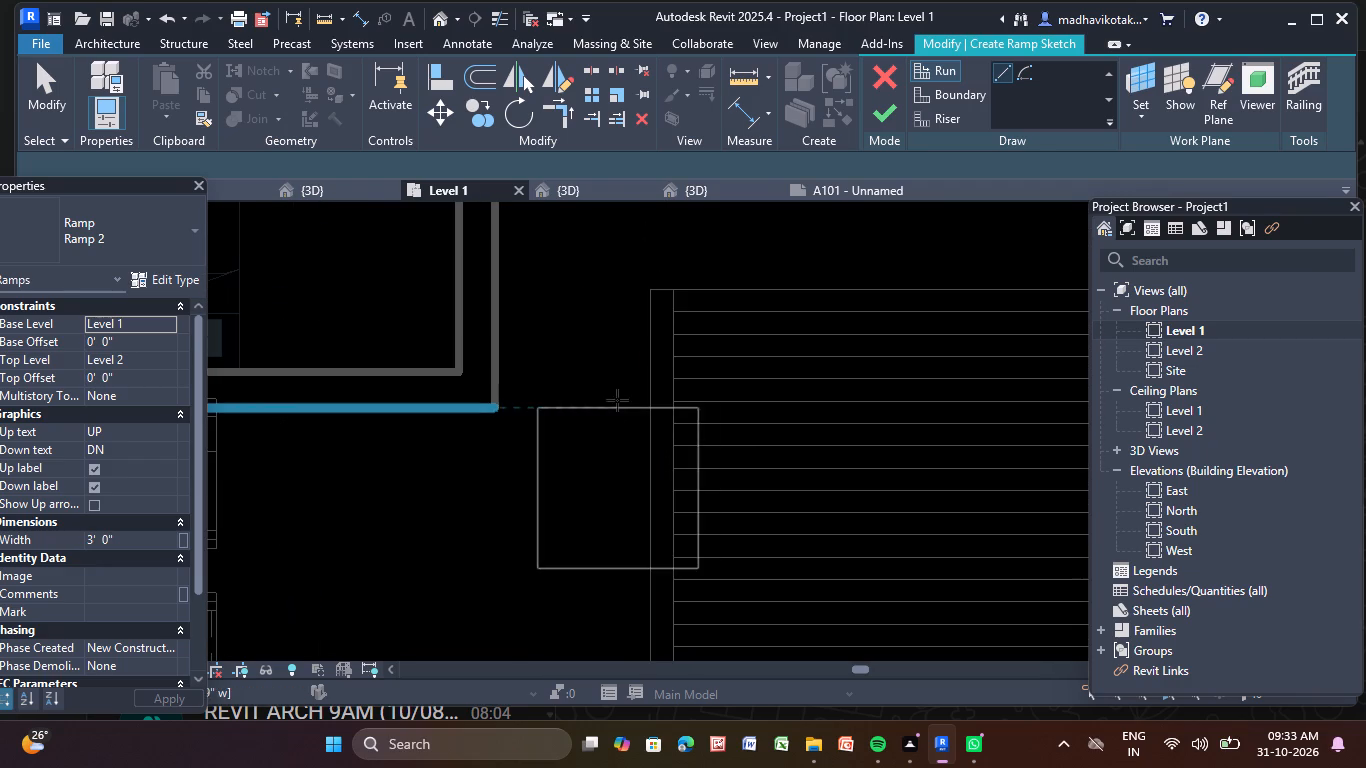
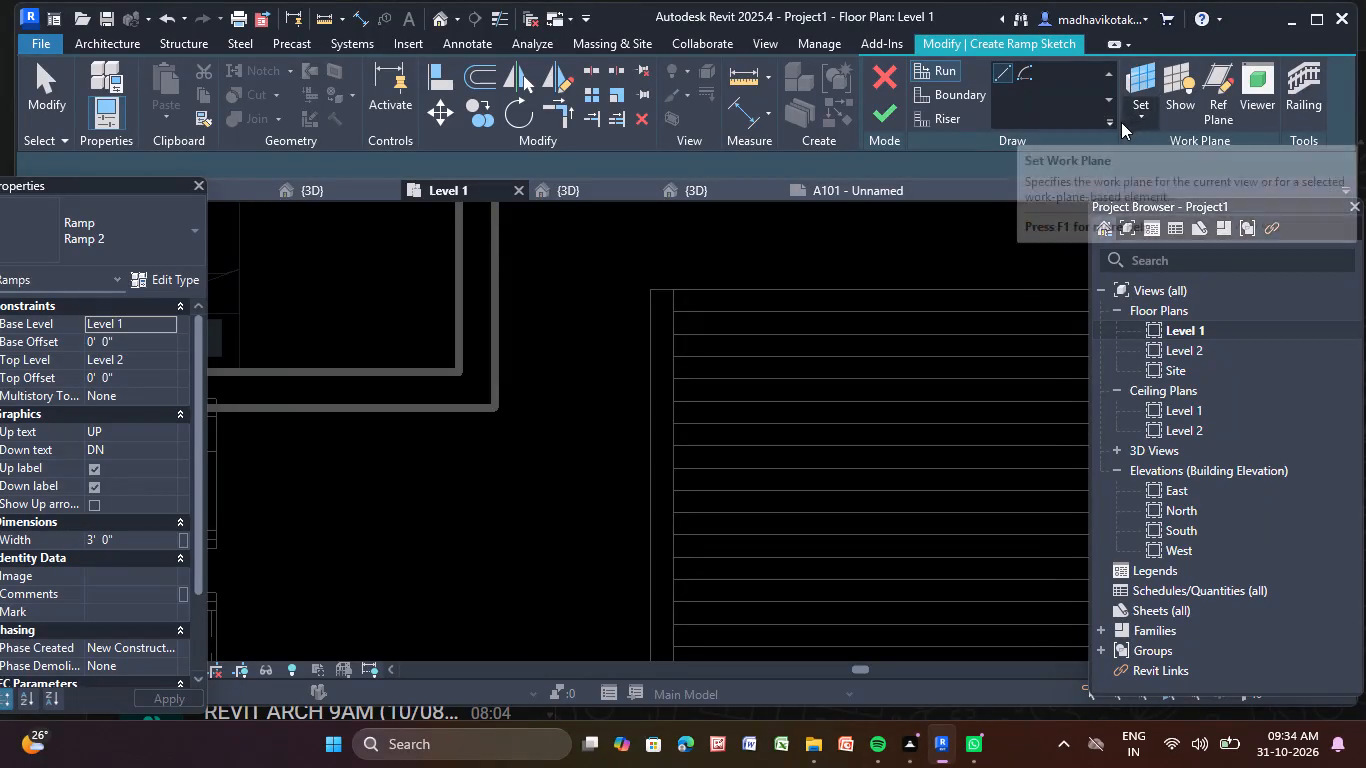
Discard the current ramp sketch without finishing it.
click(1107, 99)
click(1109, 73)
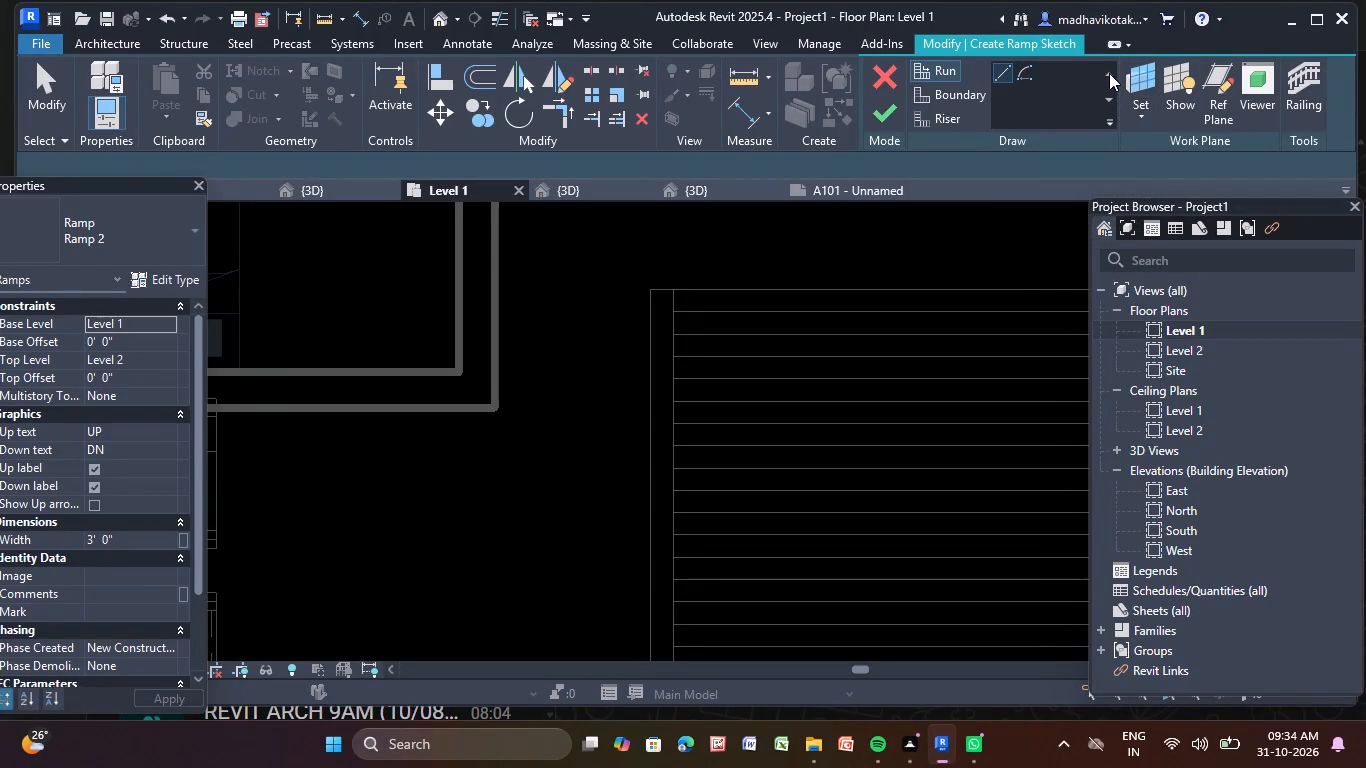
key(Escape)
click(880, 73)
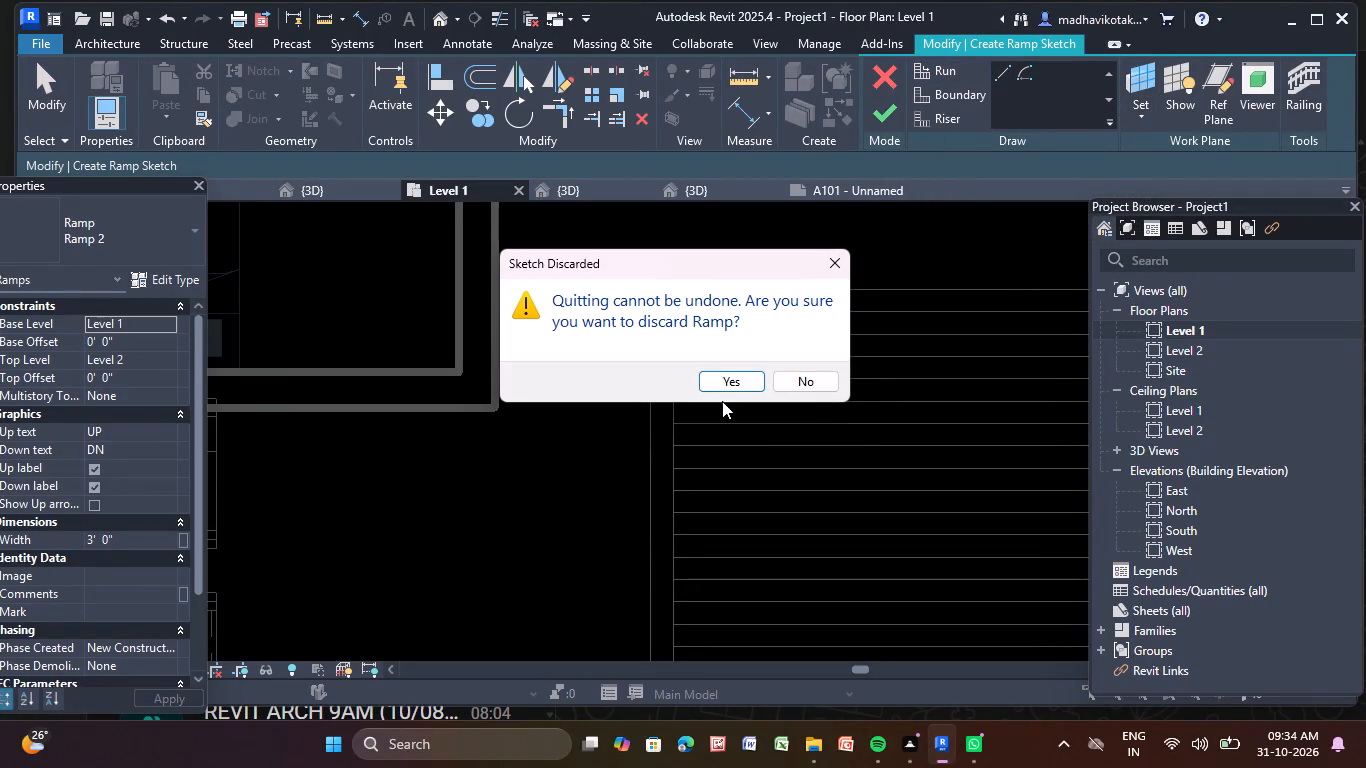
click(731, 376)
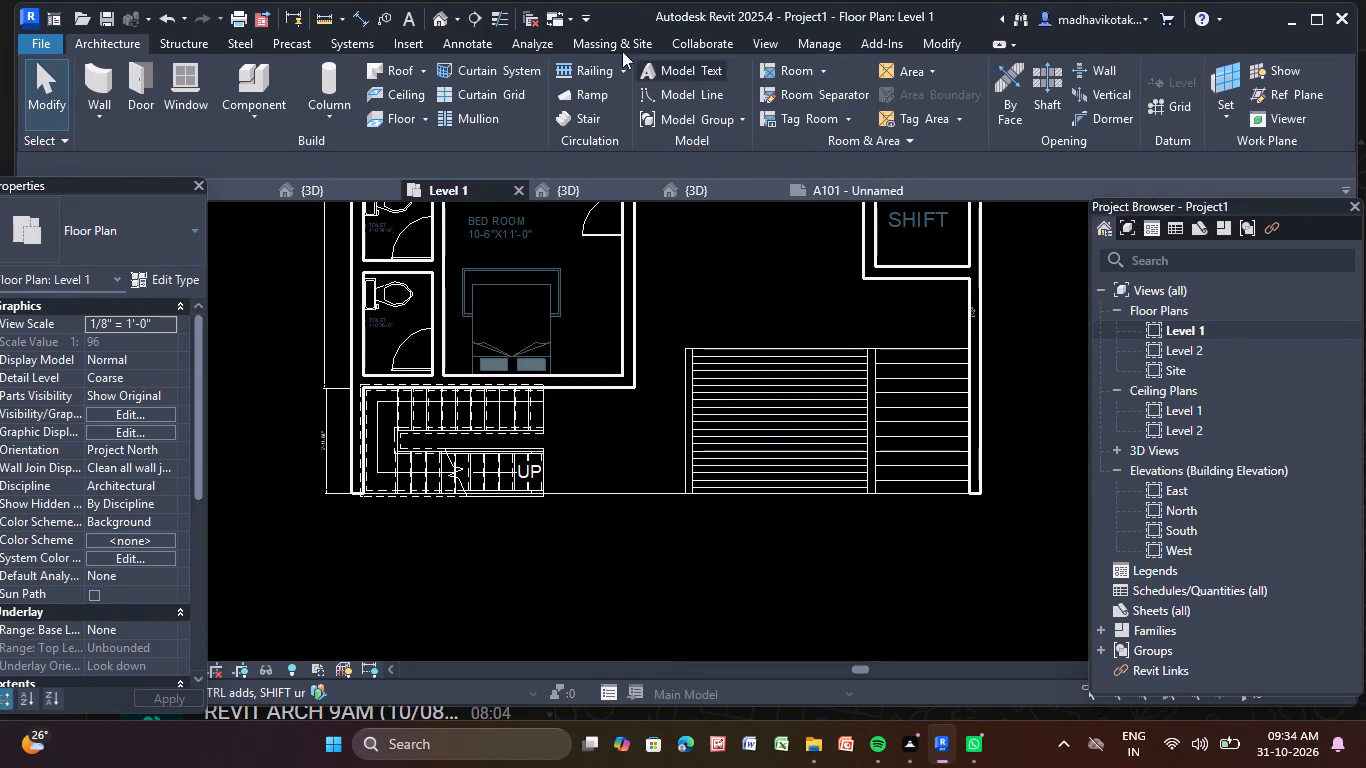
Start a new ramp sketch and draw a straight boundary line about 8'-3" along the striped entrance area's outer staircase-side edge.
click(580, 86)
click(585, 96)
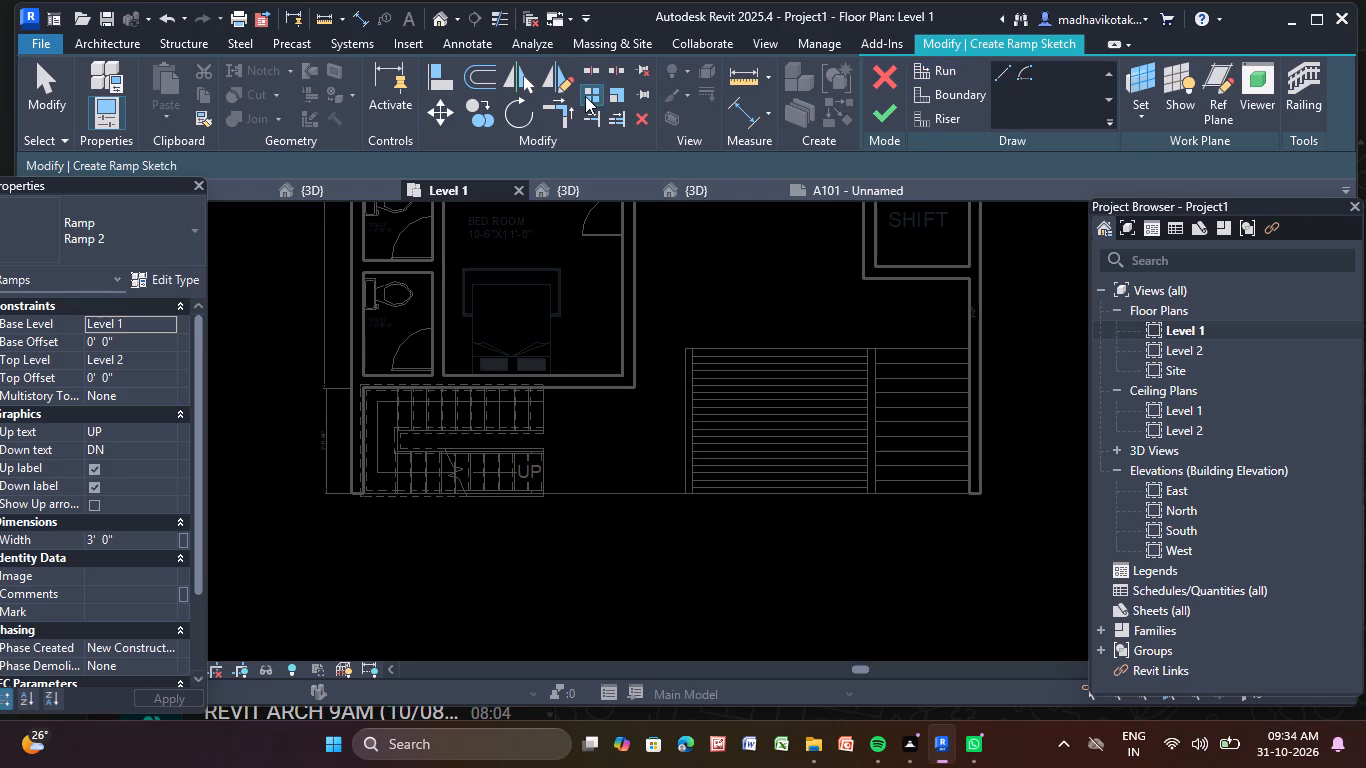
click(967, 93)
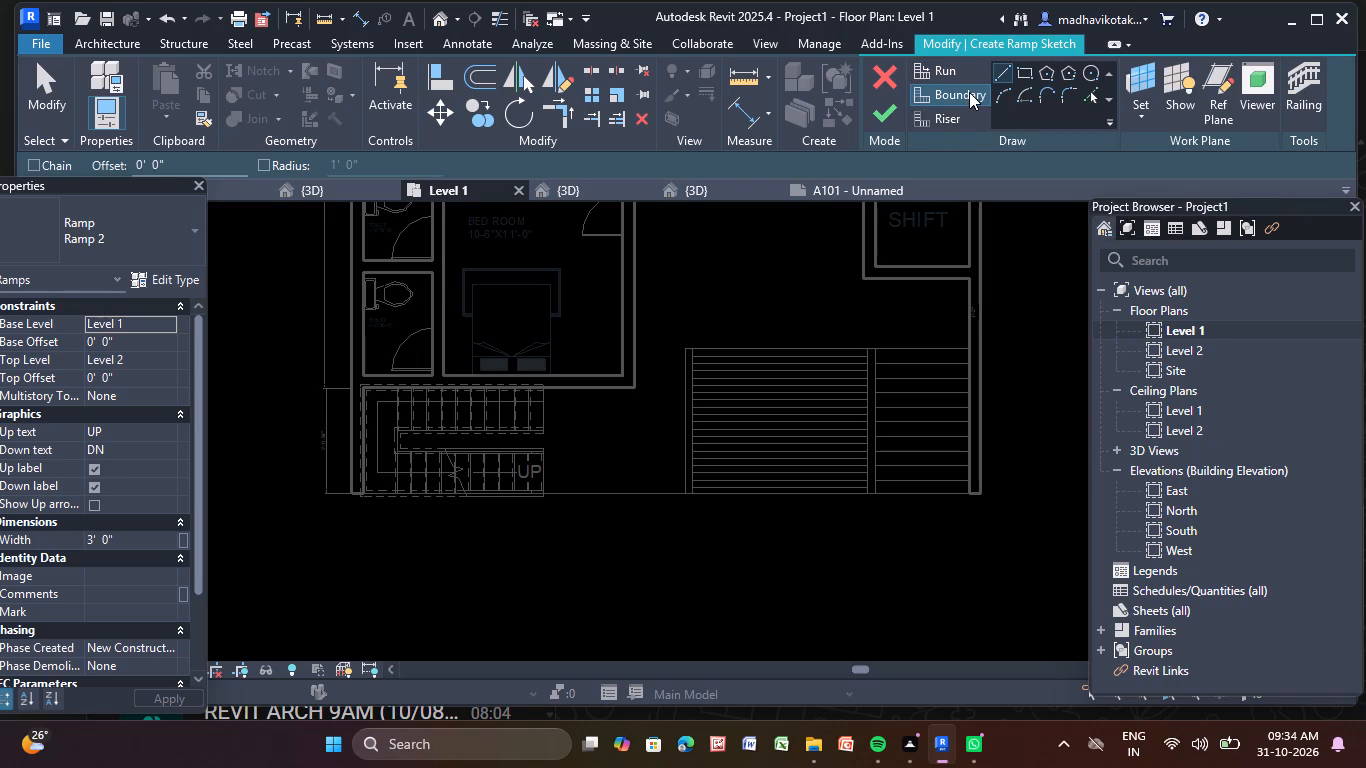
click(970, 87)
click(998, 71)
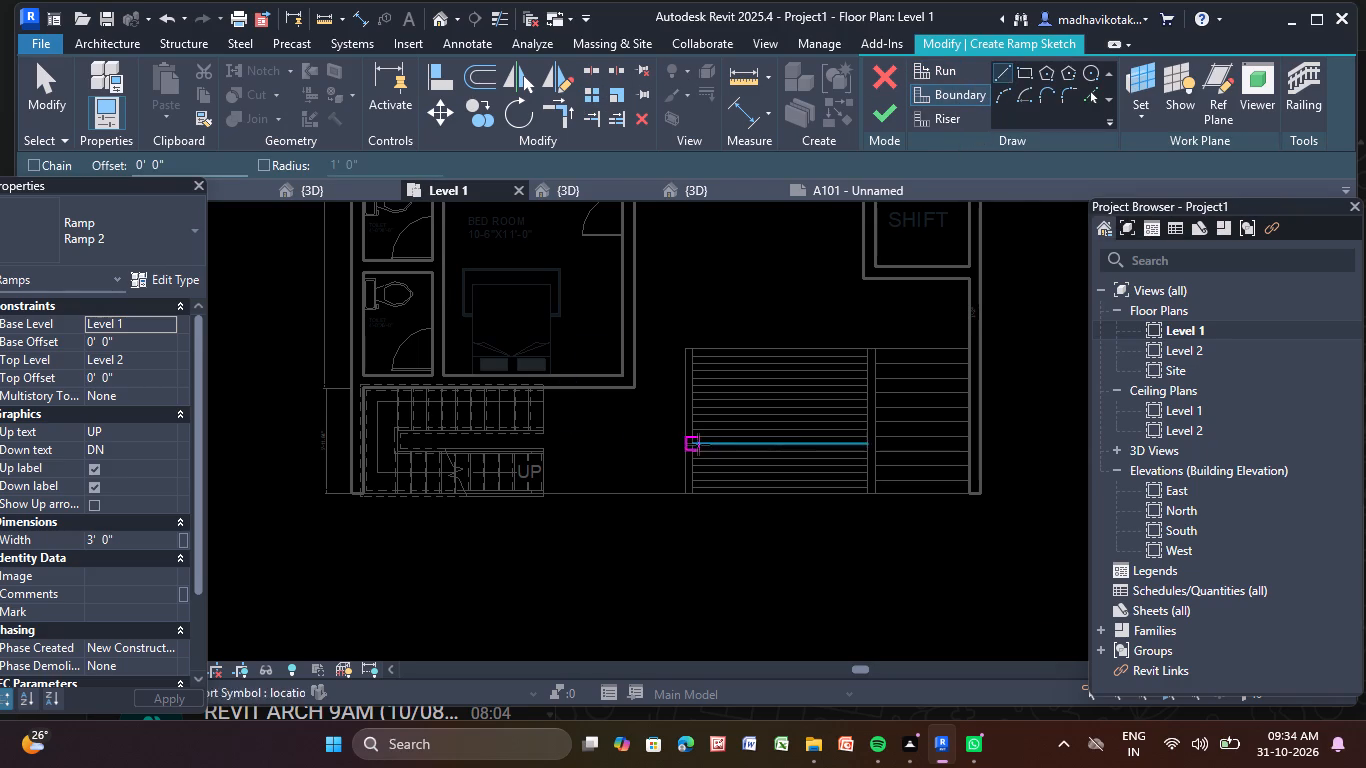
scroll(705, 439, up, 4)
scroll(634, 541, up, 3)
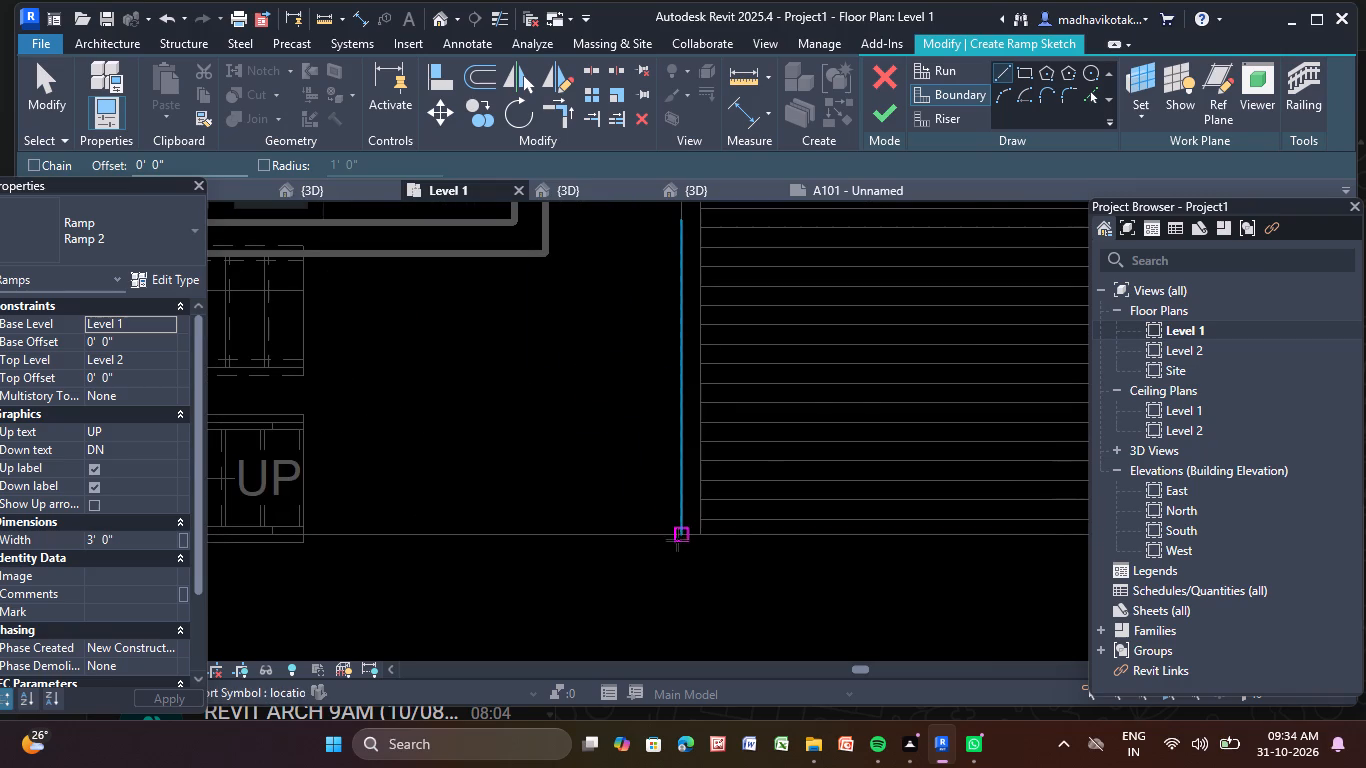
click(685, 532)
scroll(698, 337, down, 4)
middle_drag(698, 337, 689, 381)
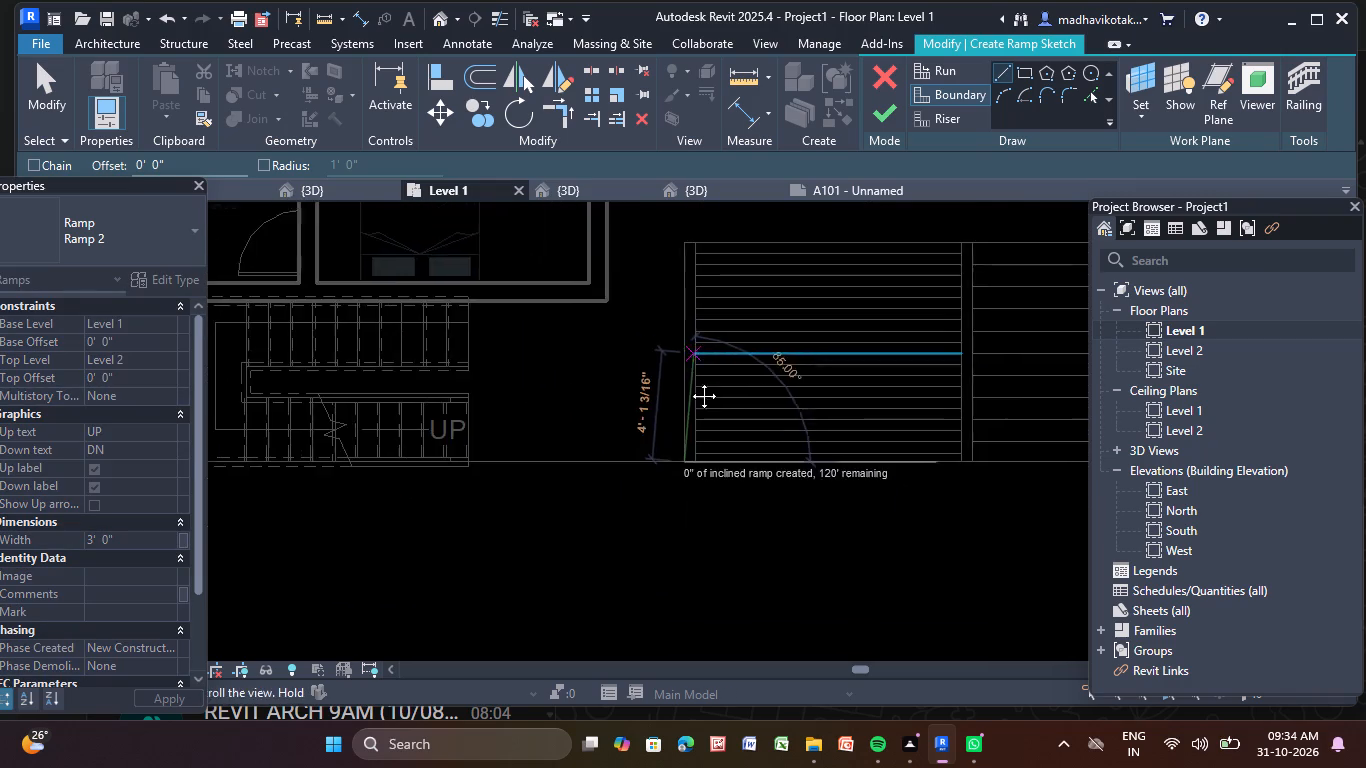
middle_drag(689, 381, 675, 531)
scroll(655, 411, up, 6)
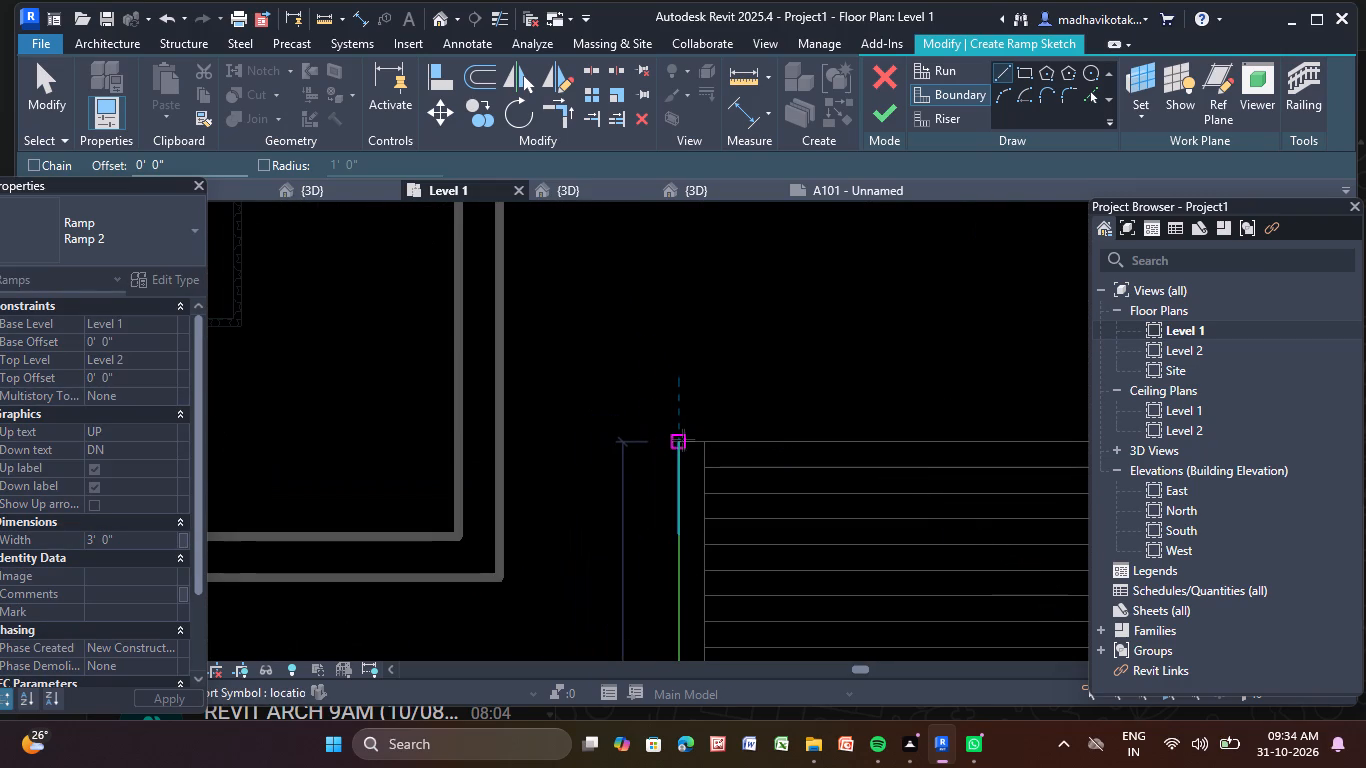
click(682, 442)
Draw a boundary line about 10'-5" along the striped area's building-side edge, from the first boundary's end to the far side of the stripes.
scroll(682, 442, down, 6)
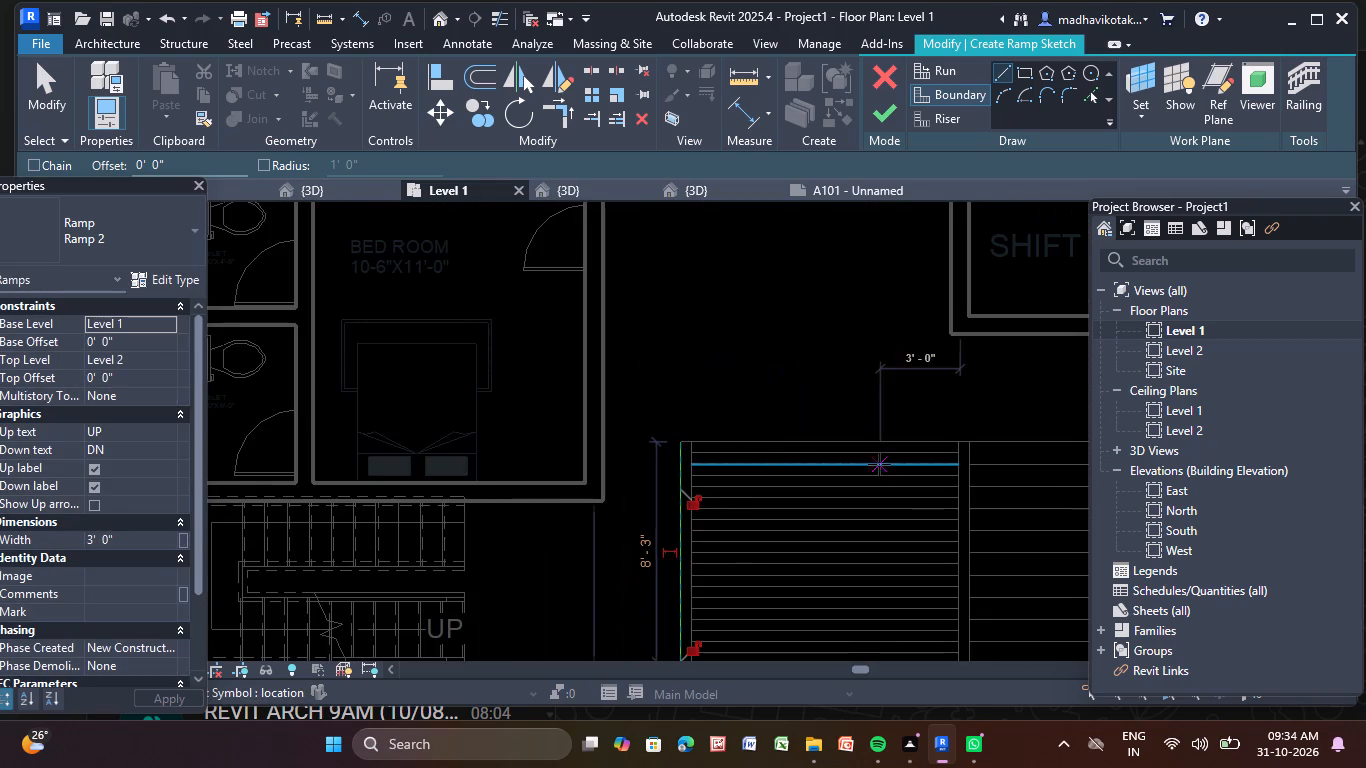
scroll(879, 464, down, 5)
middle_drag(880, 466, 661, 419)
scroll(660, 419, up, 4)
scroll(461, 385, up, 2)
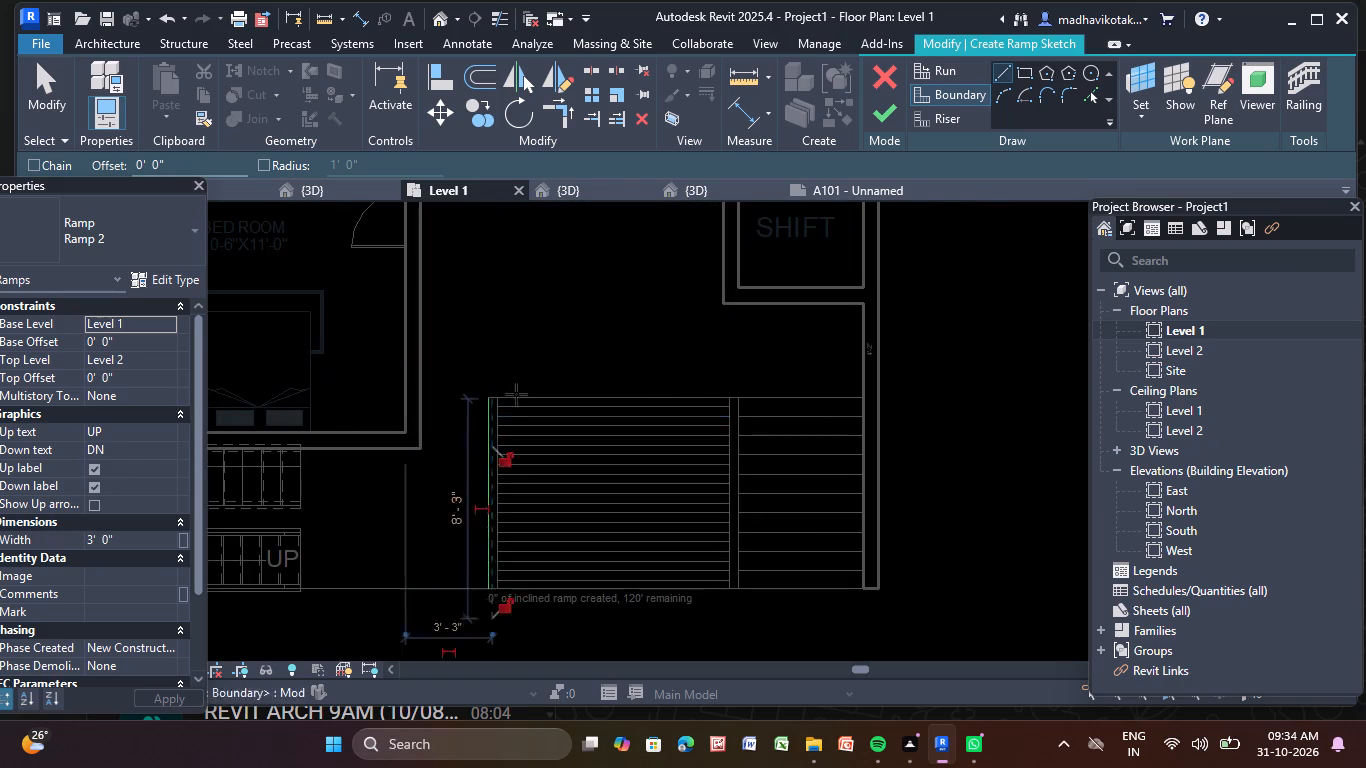
scroll(516, 394, up, 9)
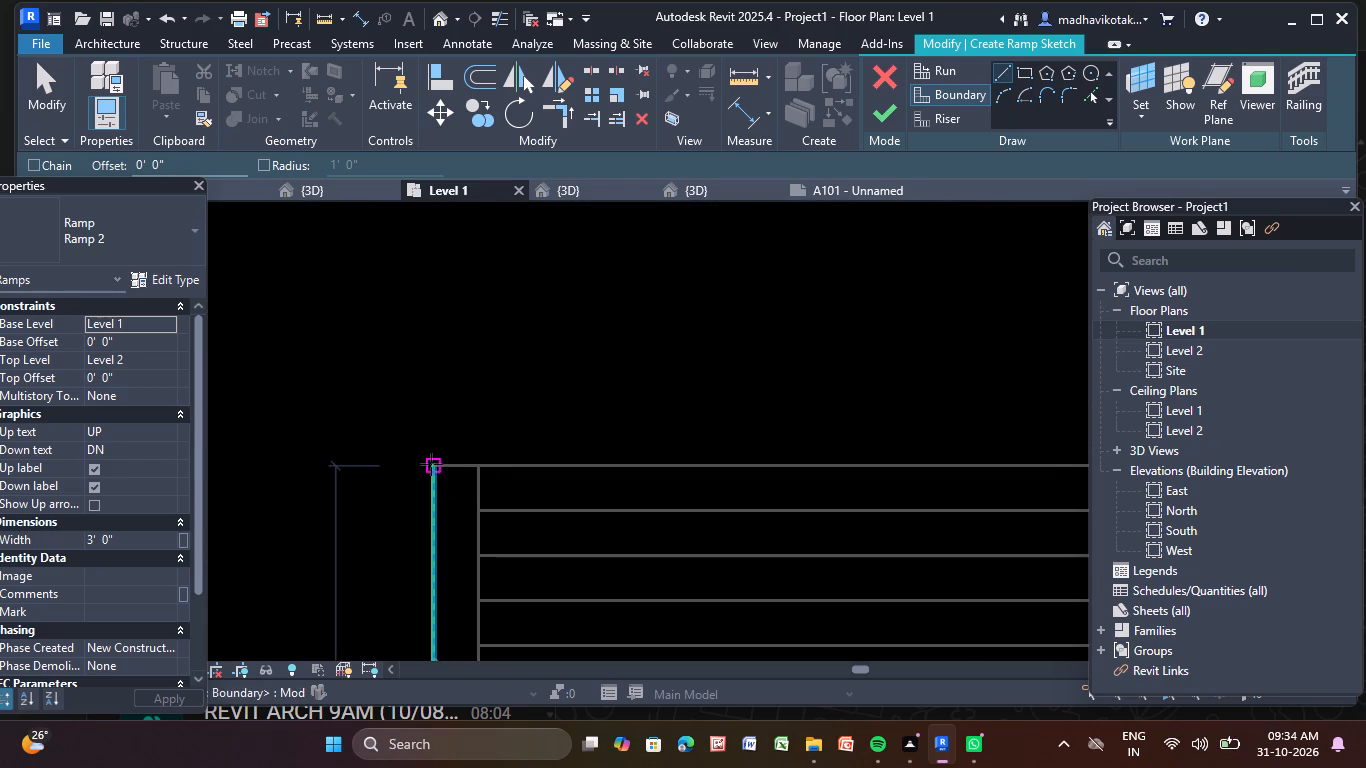
click(433, 465)
scroll(773, 451, down, 3)
middle_drag(795, 461, 427, 393)
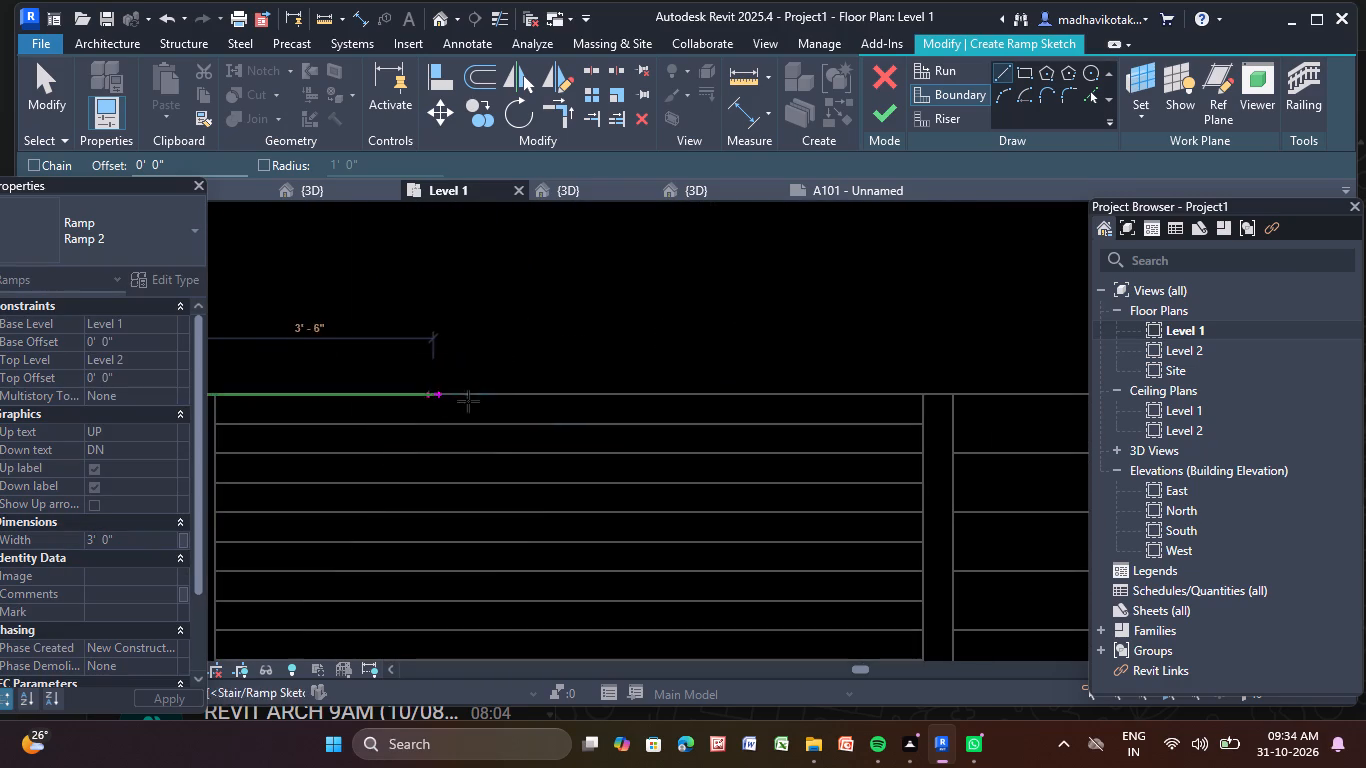
scroll(932, 393, down, 3)
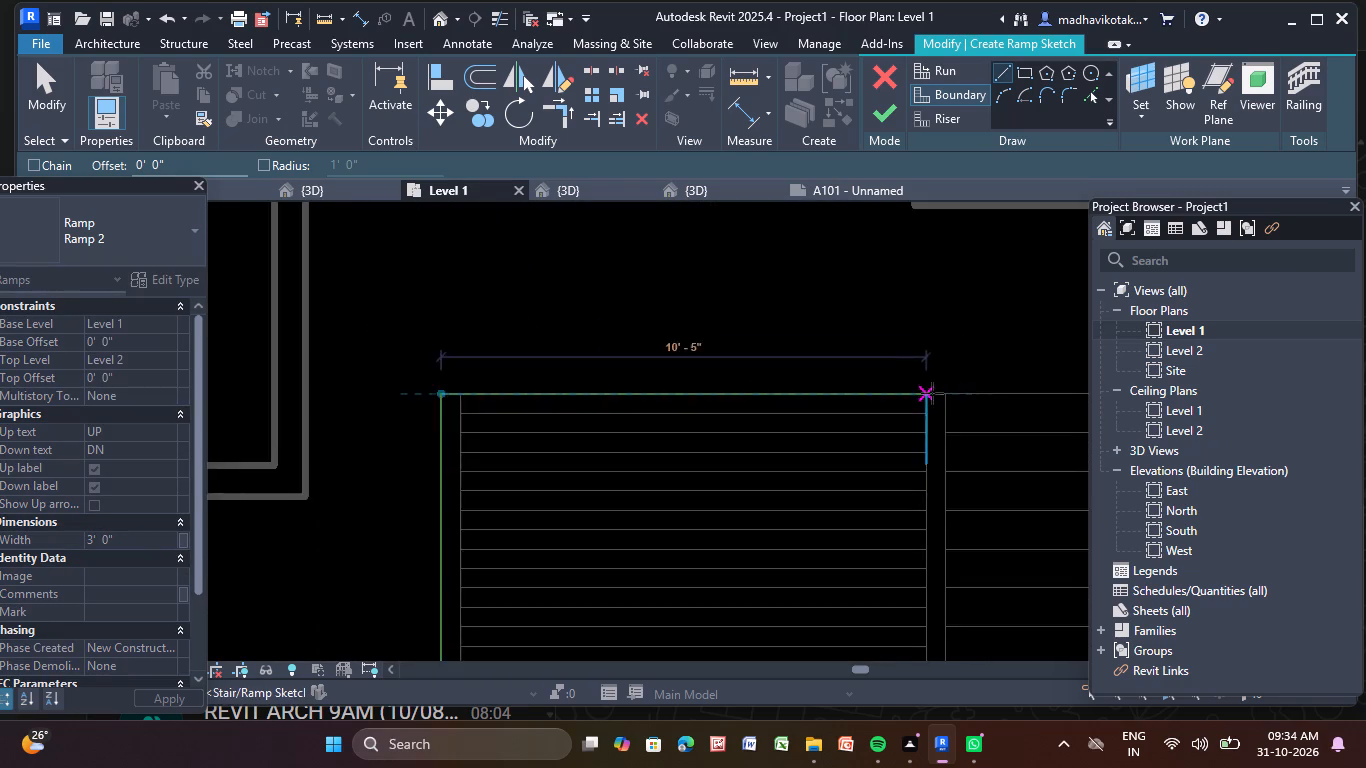
middle_drag(932, 392, 802, 271)
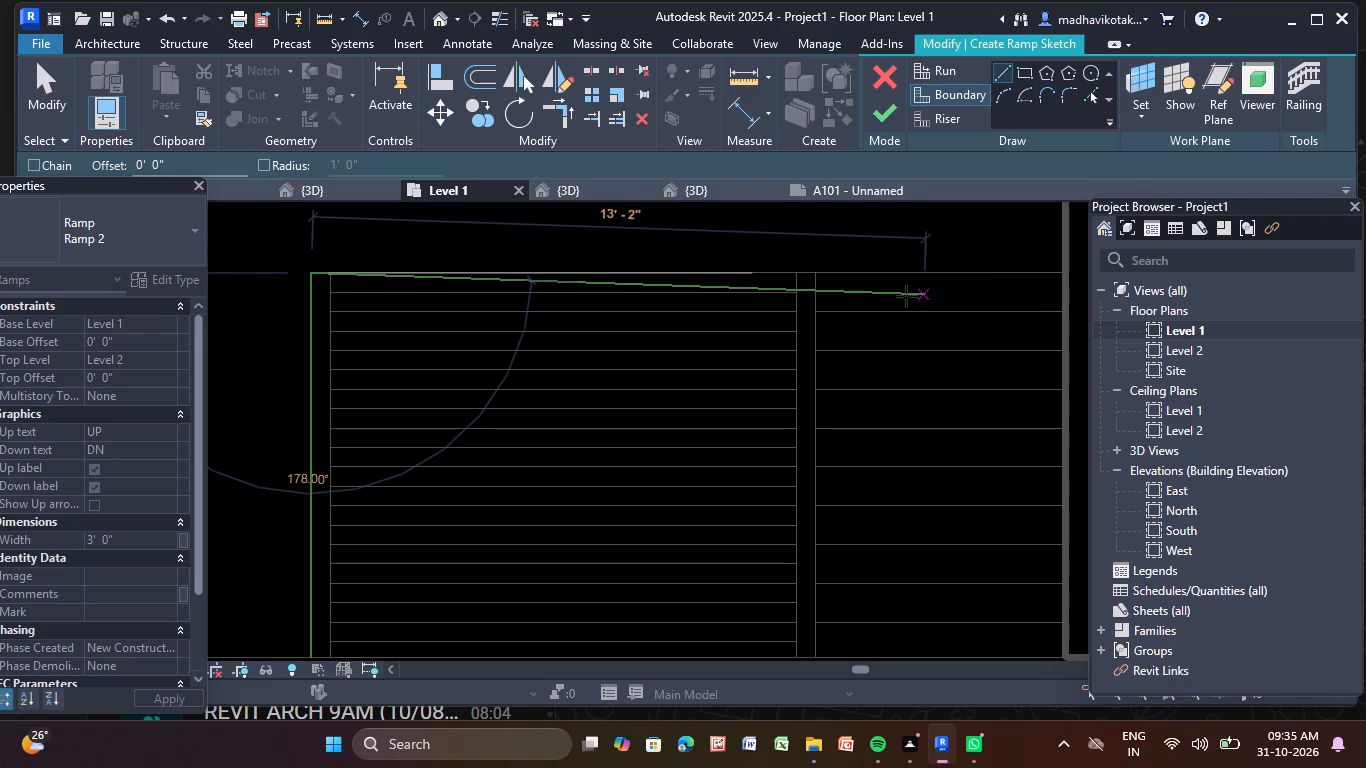
scroll(814, 271, up, 1)
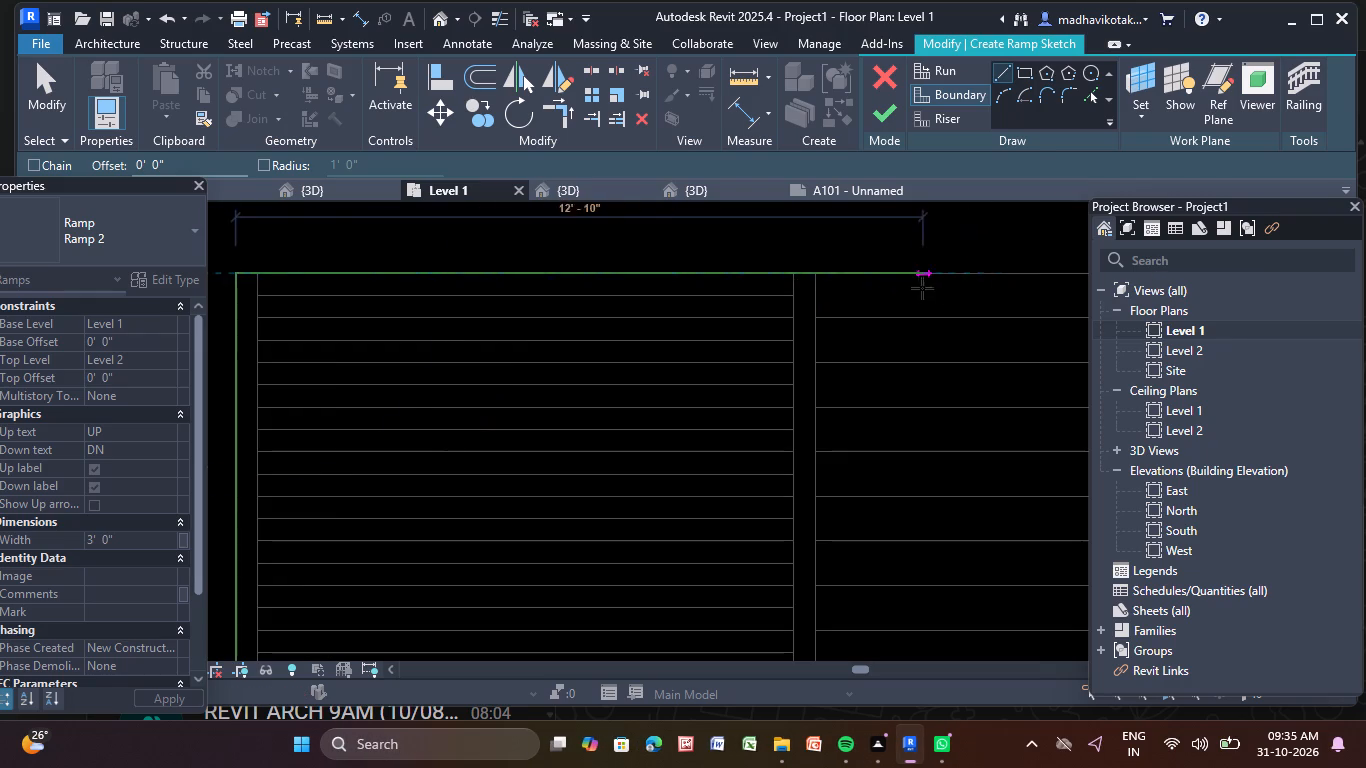
scroll(916, 290, down, 4)
middle_drag(866, 281, 852, 274)
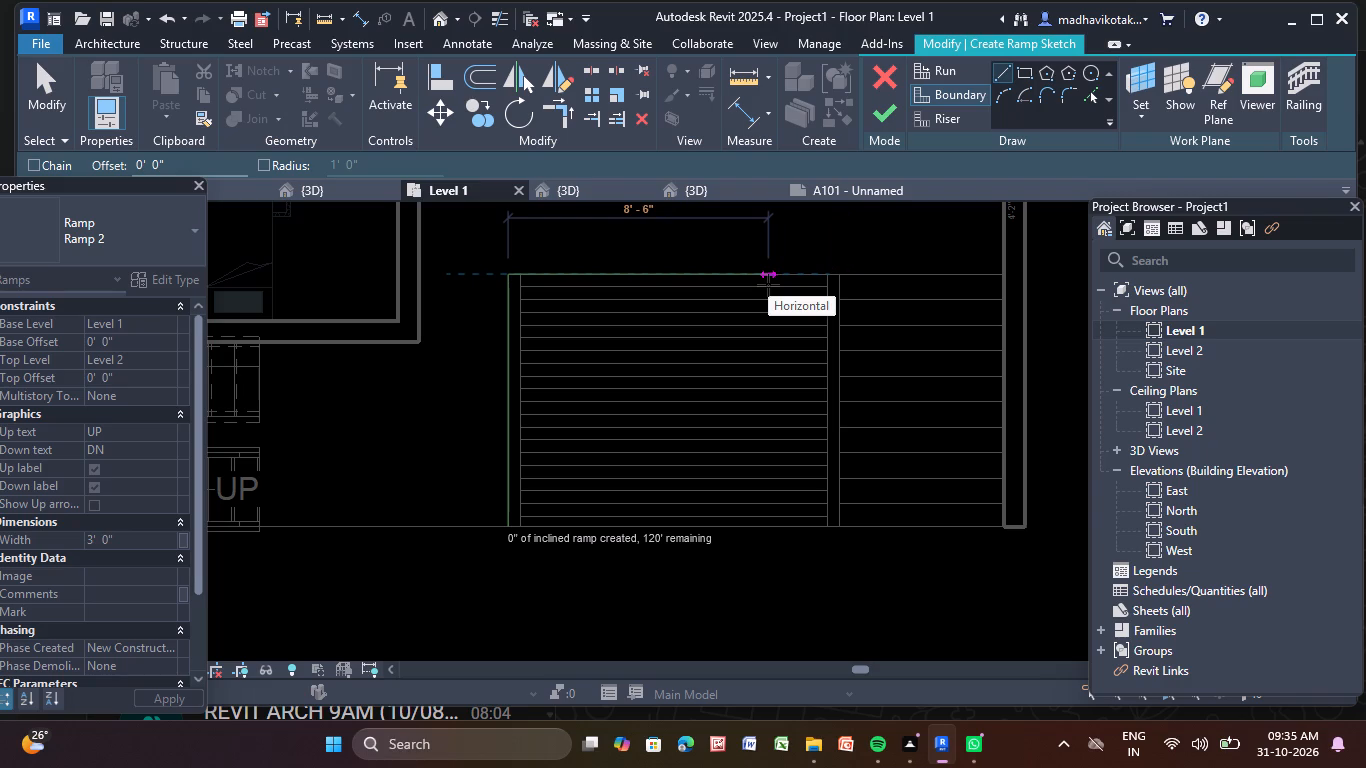
scroll(840, 247, up, 2)
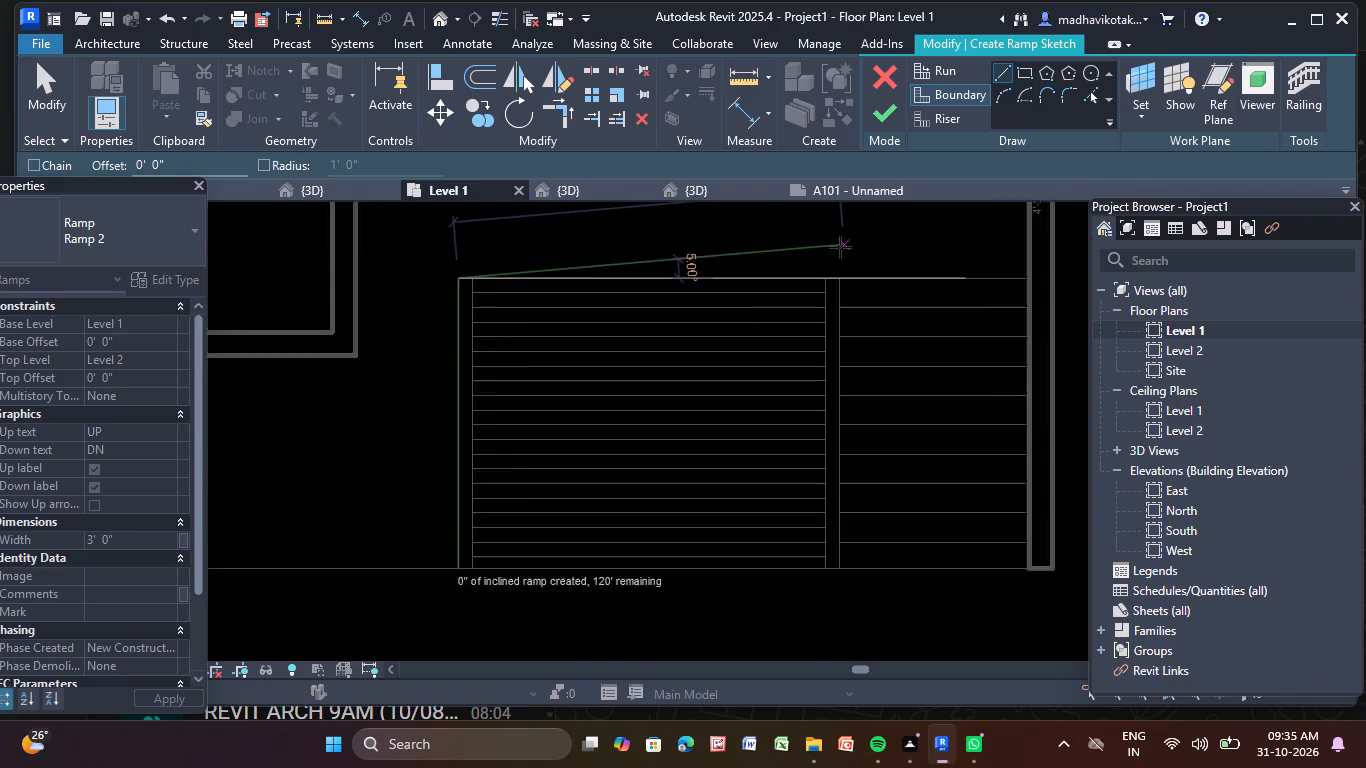
scroll(840, 247, up, 2)
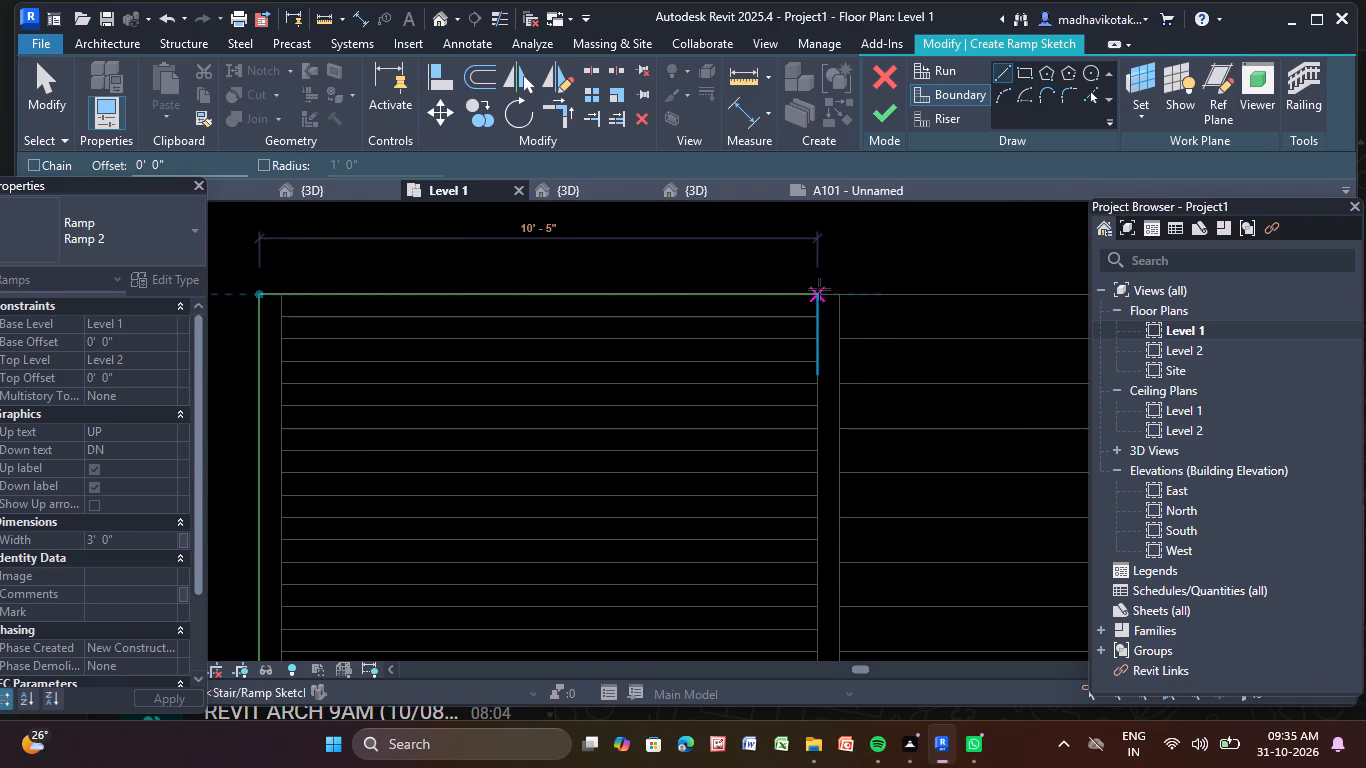
click(819, 289)
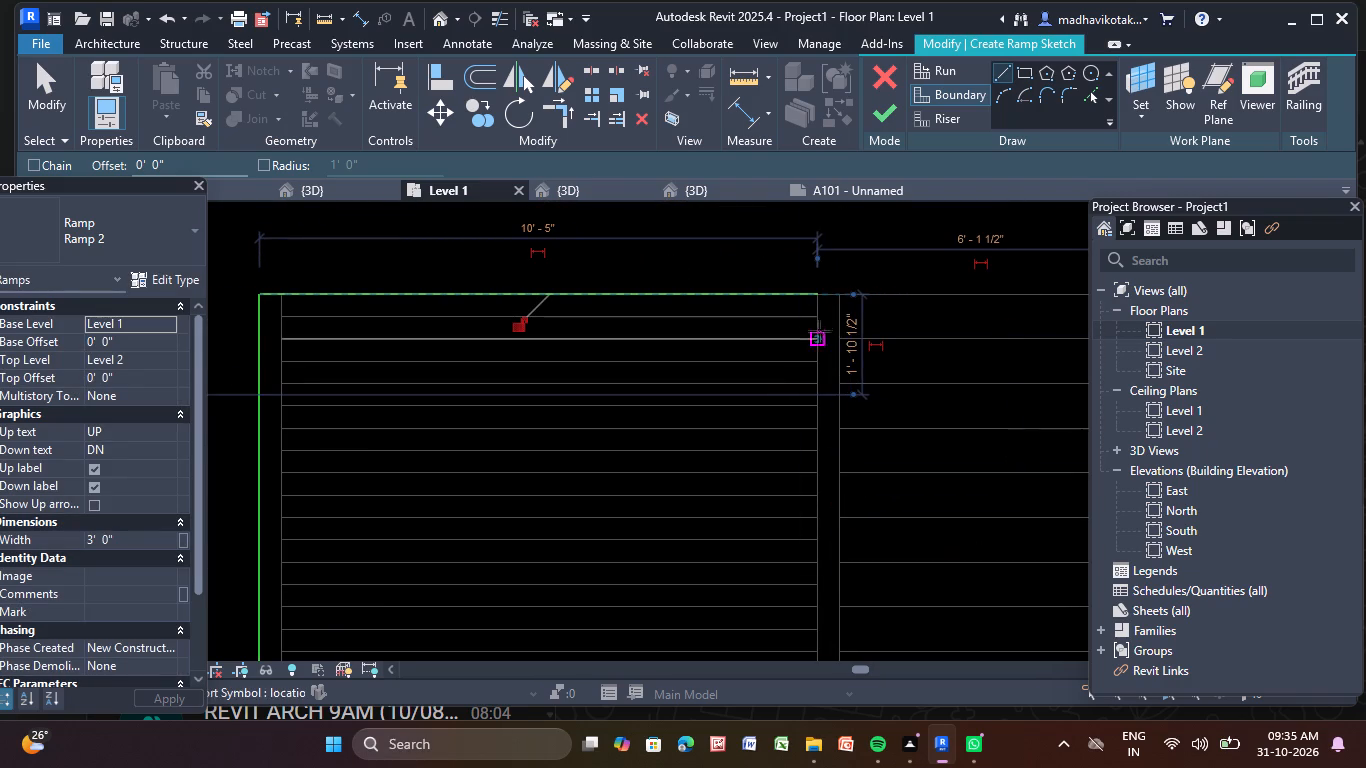
Draw a boundary line about 8'-3" along the stripes' far side, down to the front edge of the plan.
scroll(818, 316, up, 9)
click(812, 264)
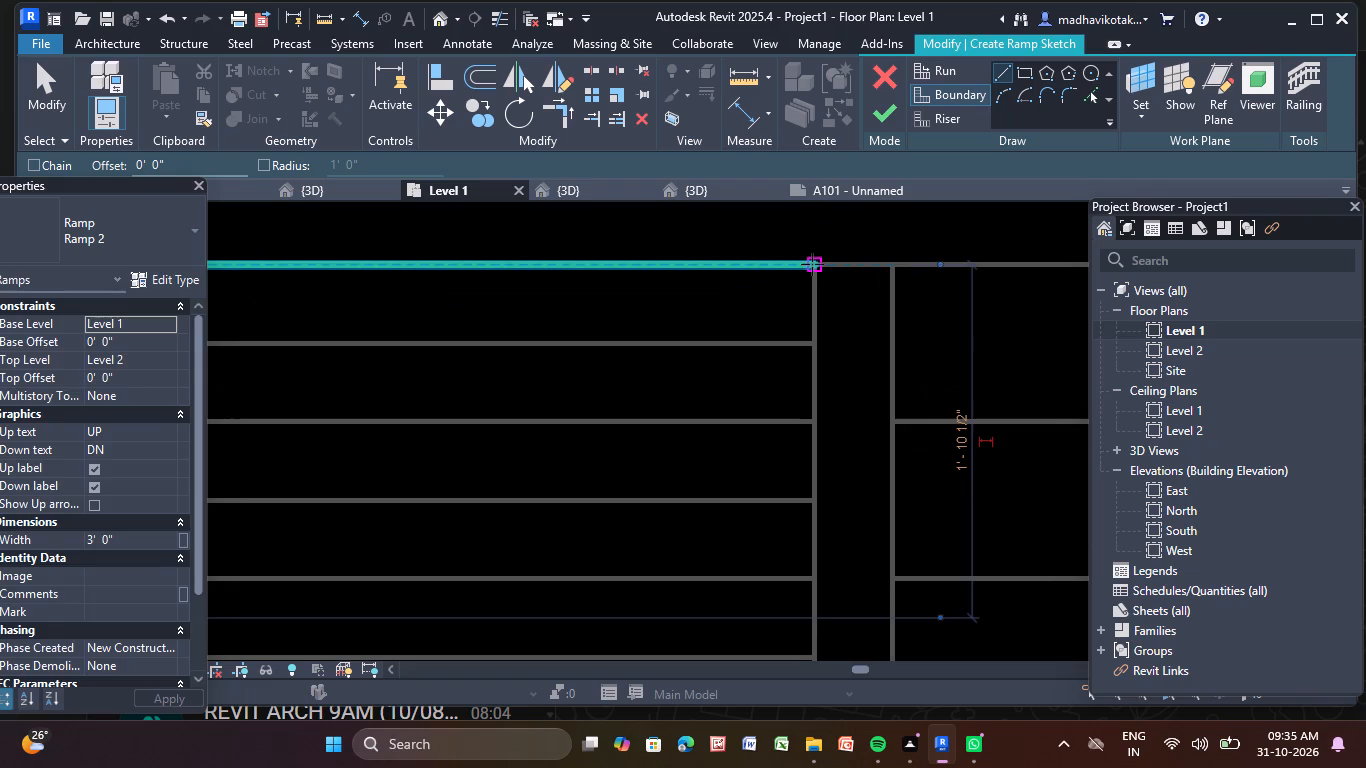
scroll(813, 555, down, 6)
middle_drag(815, 553, 749, 117)
scroll(772, 569, down, 3)
middle_drag(772, 569, 715, 416)
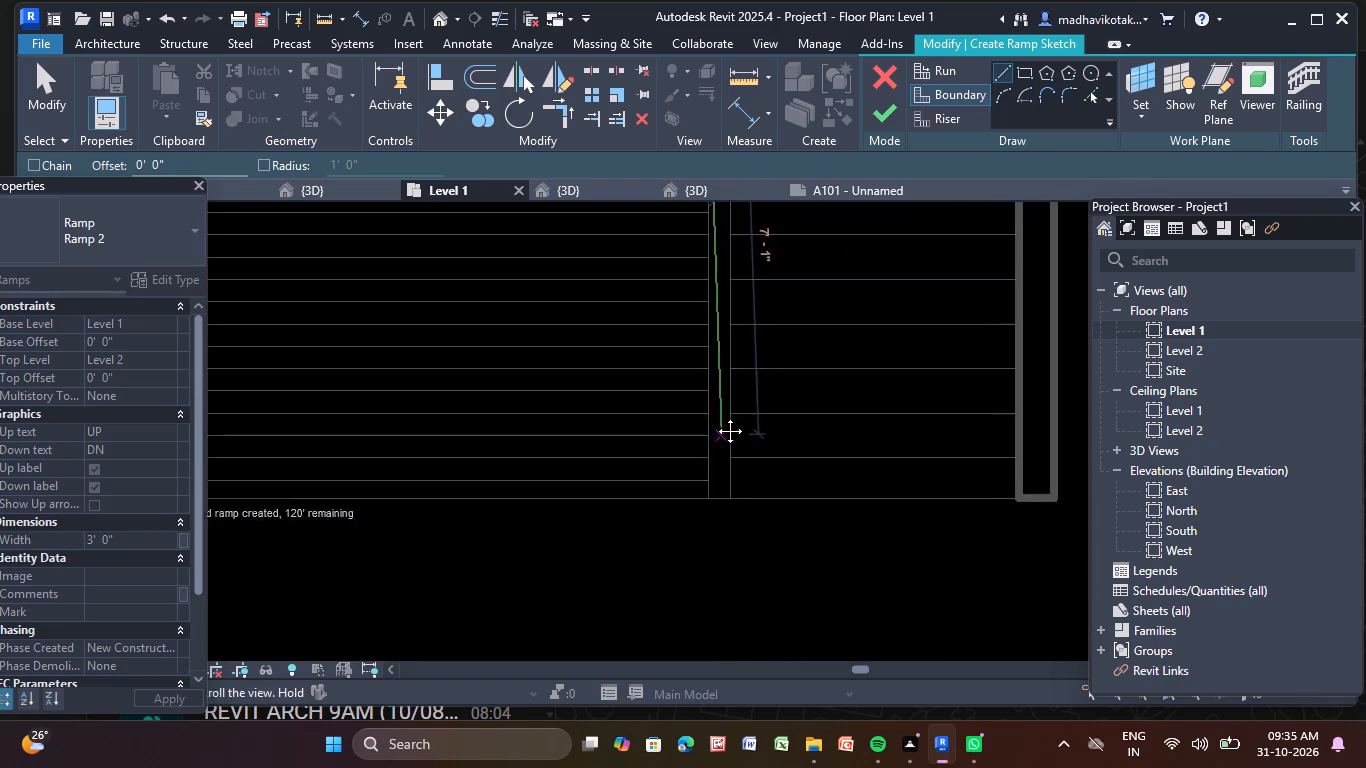
middle_drag(715, 416, 714, 413)
click(699, 482)
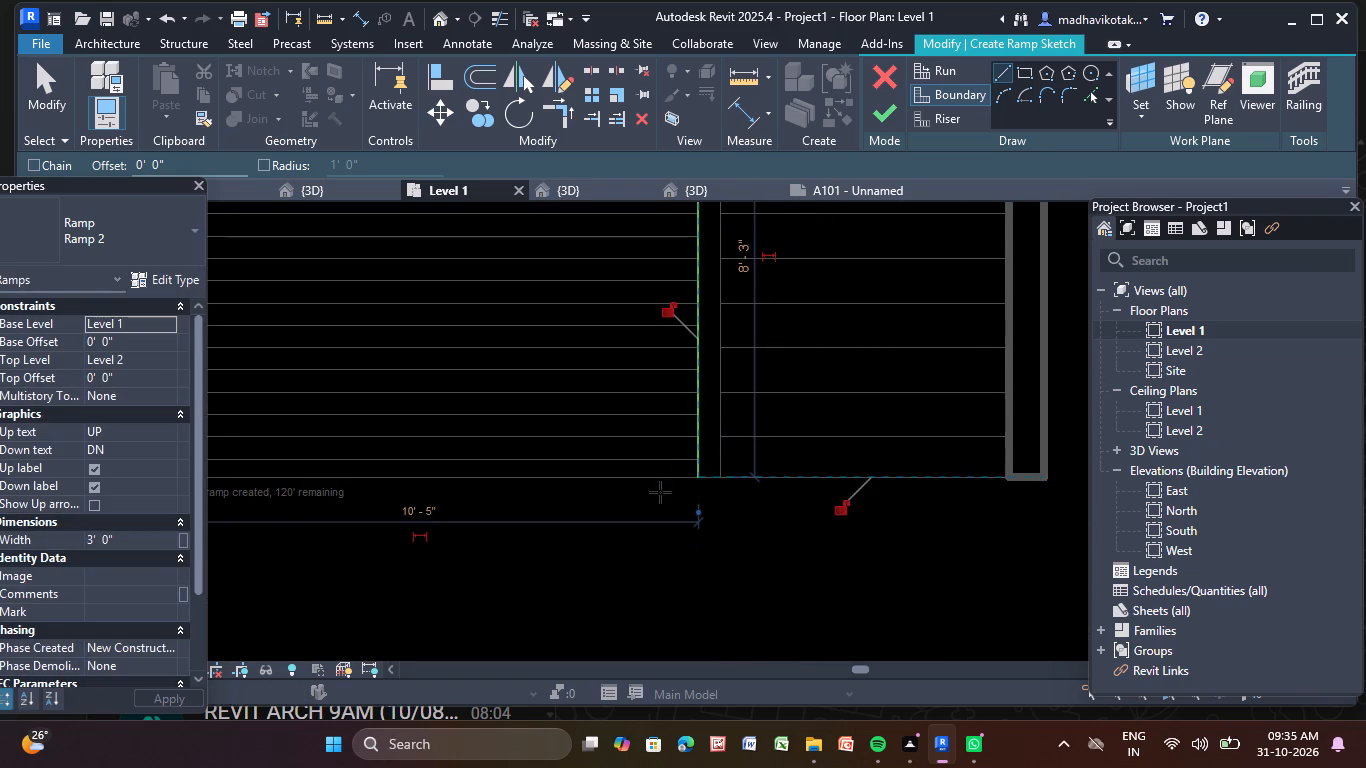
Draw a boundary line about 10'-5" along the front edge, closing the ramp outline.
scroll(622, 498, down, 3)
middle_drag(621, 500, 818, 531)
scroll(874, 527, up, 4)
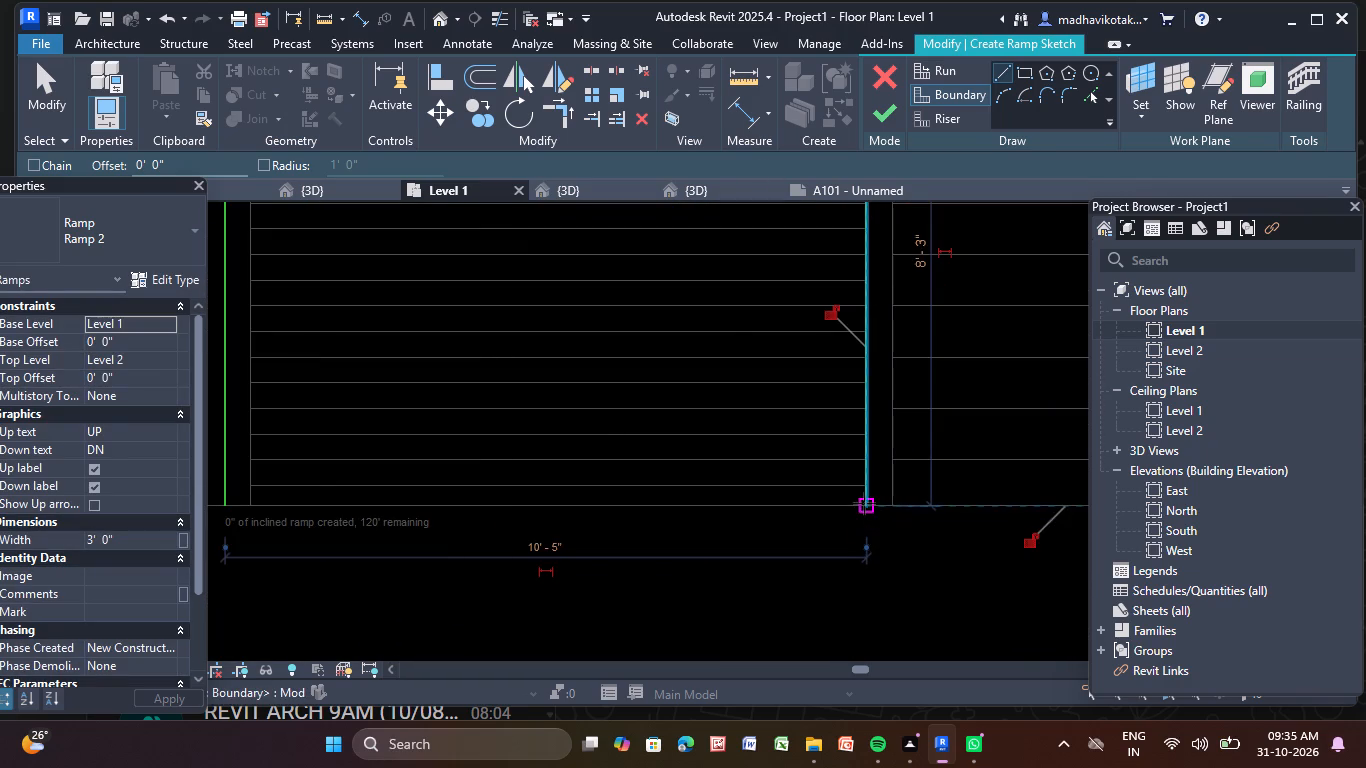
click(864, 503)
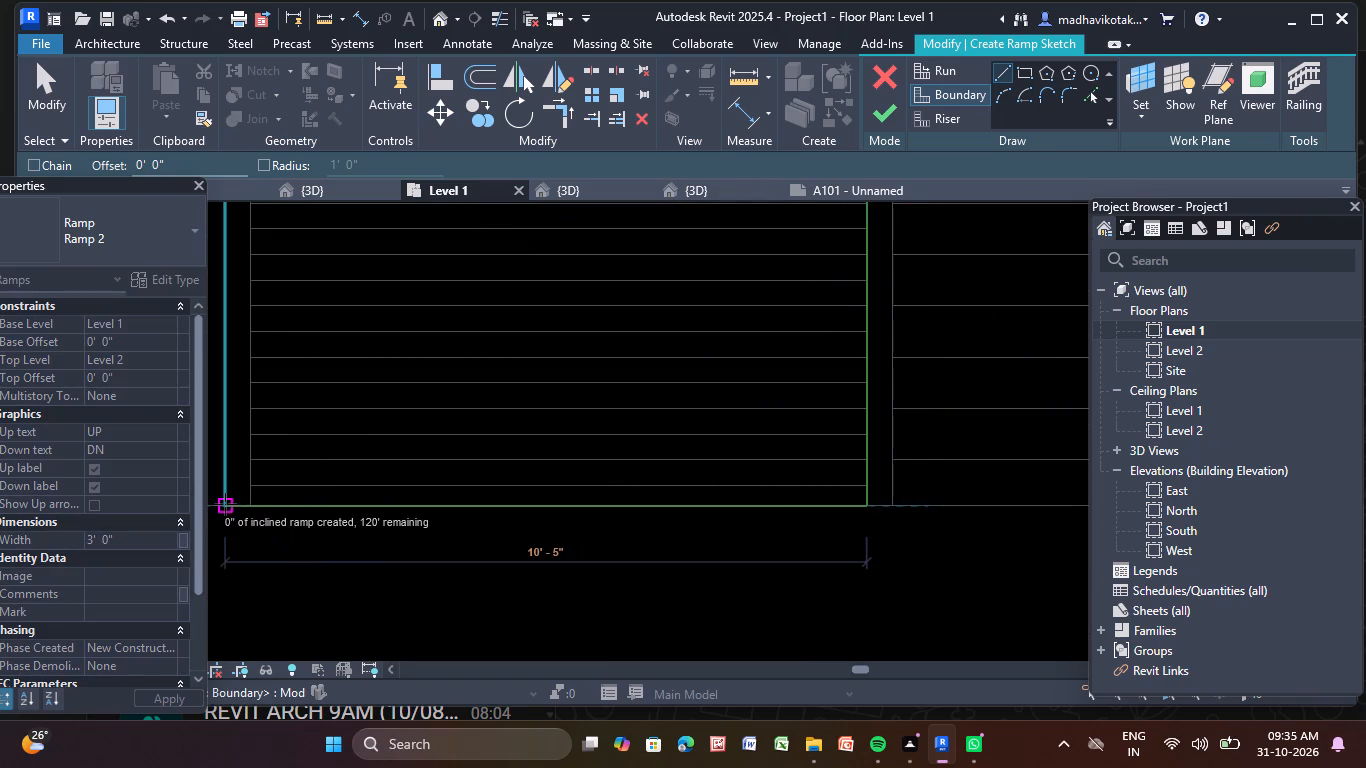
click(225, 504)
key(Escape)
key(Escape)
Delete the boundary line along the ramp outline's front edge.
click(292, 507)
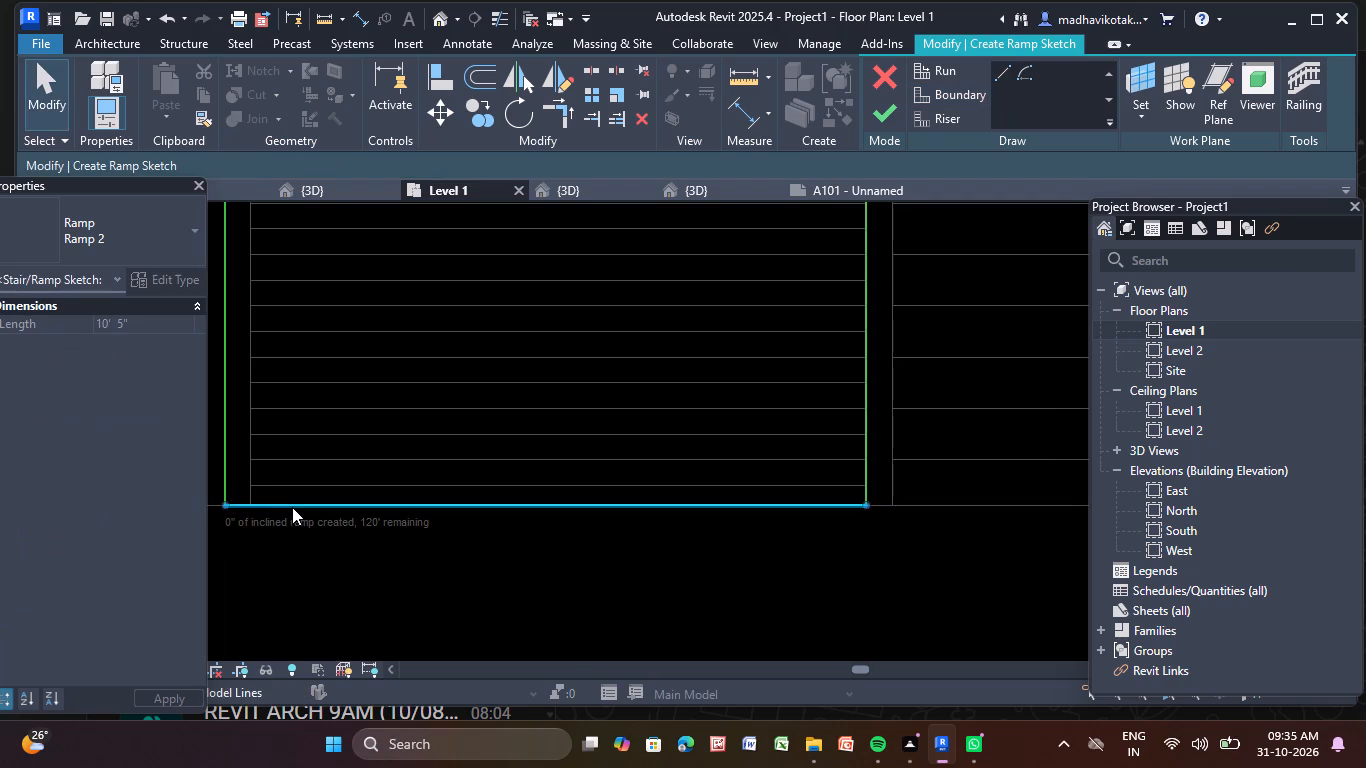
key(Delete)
Draw a boundary line about 8'-3" along the inner line of the staircase-side strip, from the front edge to the building-side boundary.
scroll(420, 336, down, 6)
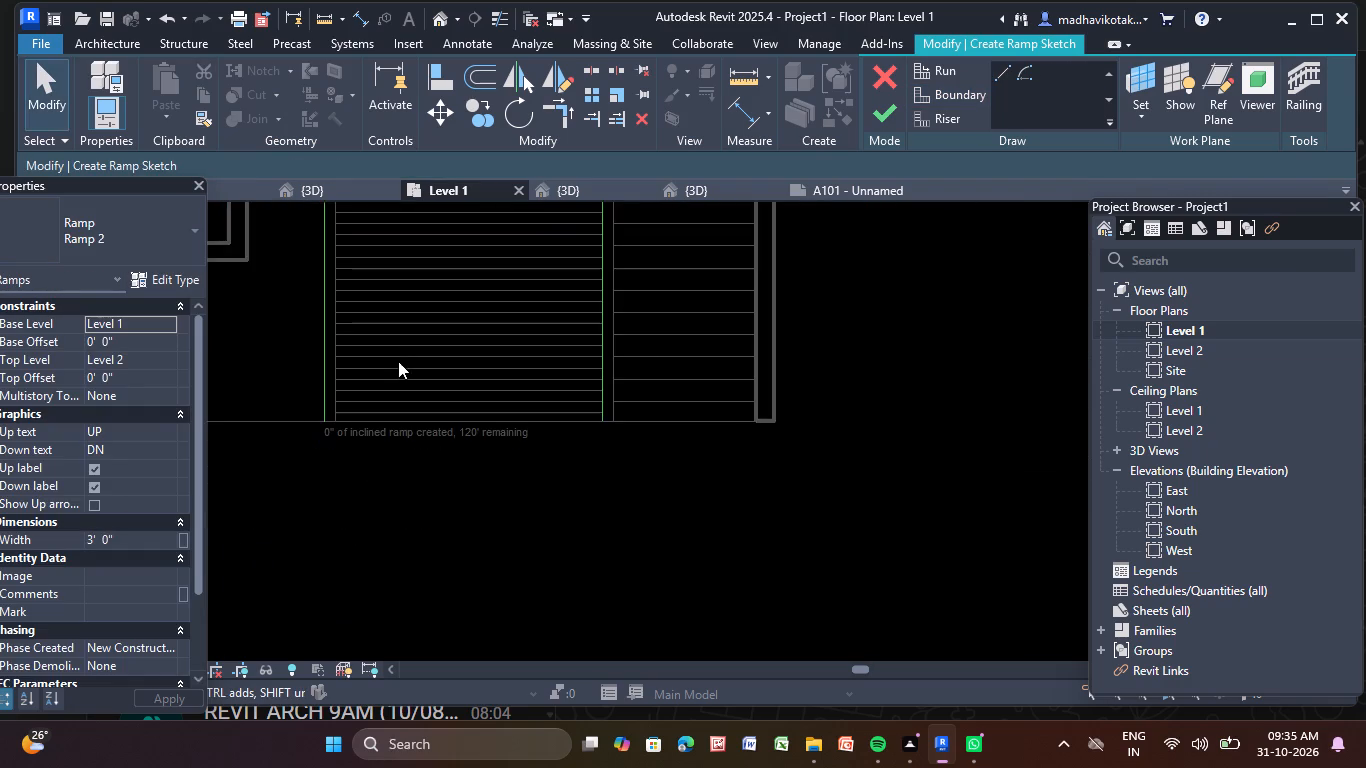
middle_drag(411, 374, 488, 507)
scroll(488, 507, up, 2)
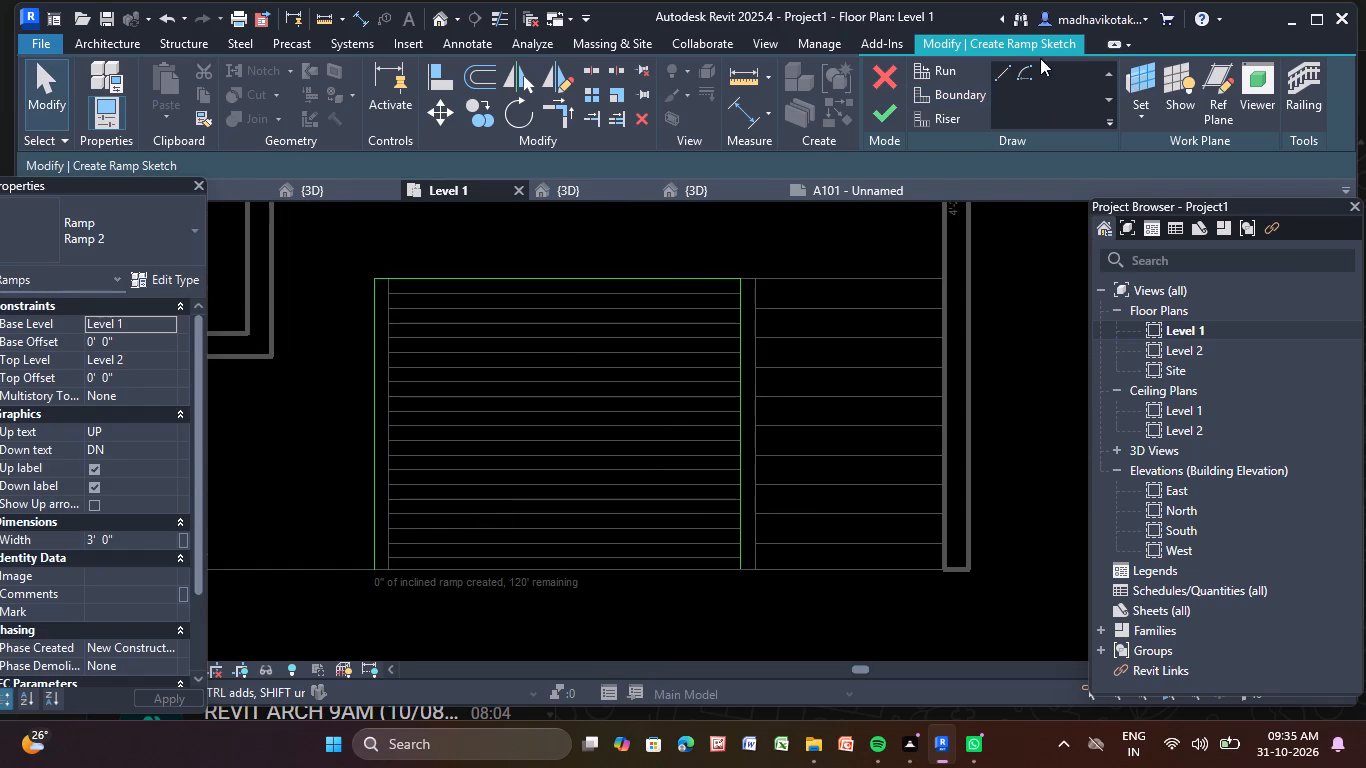
click(1001, 72)
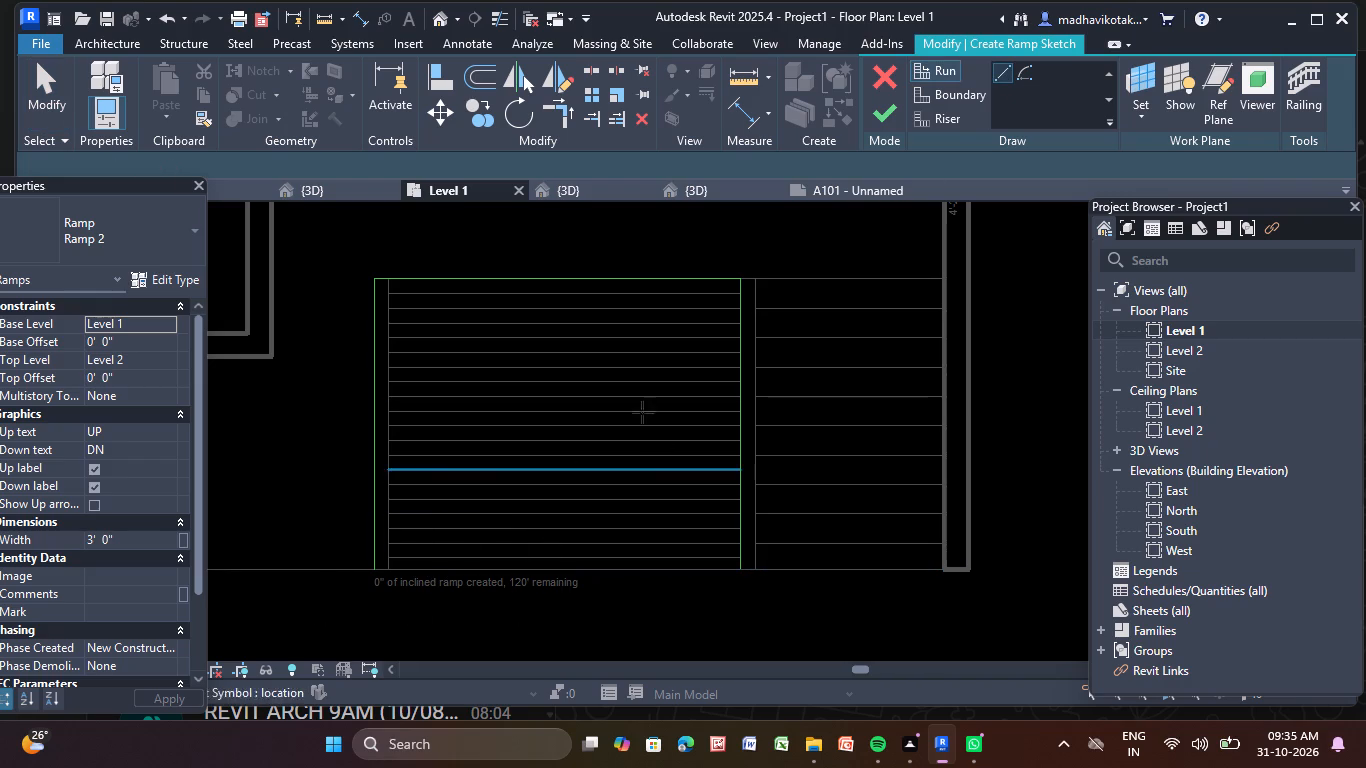
click(974, 96)
click(1000, 72)
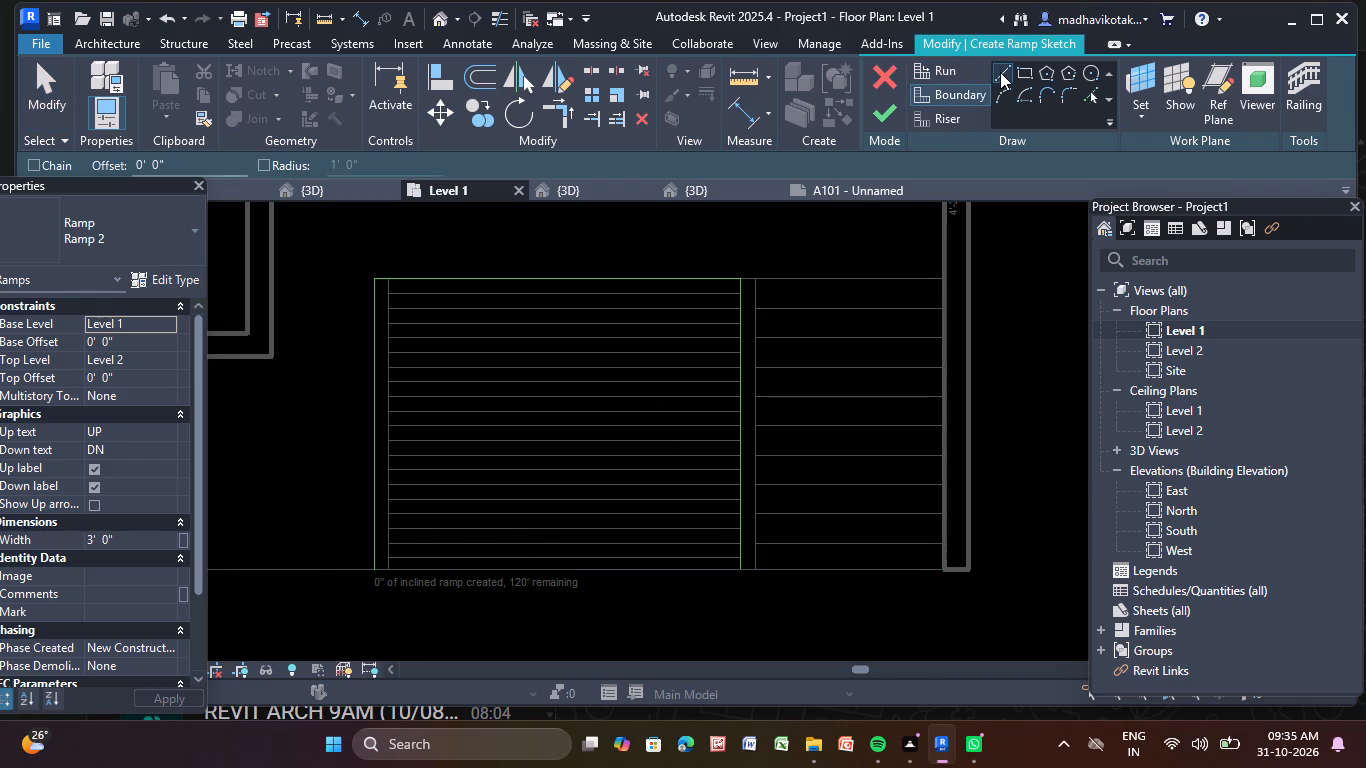
scroll(343, 572, up, 4)
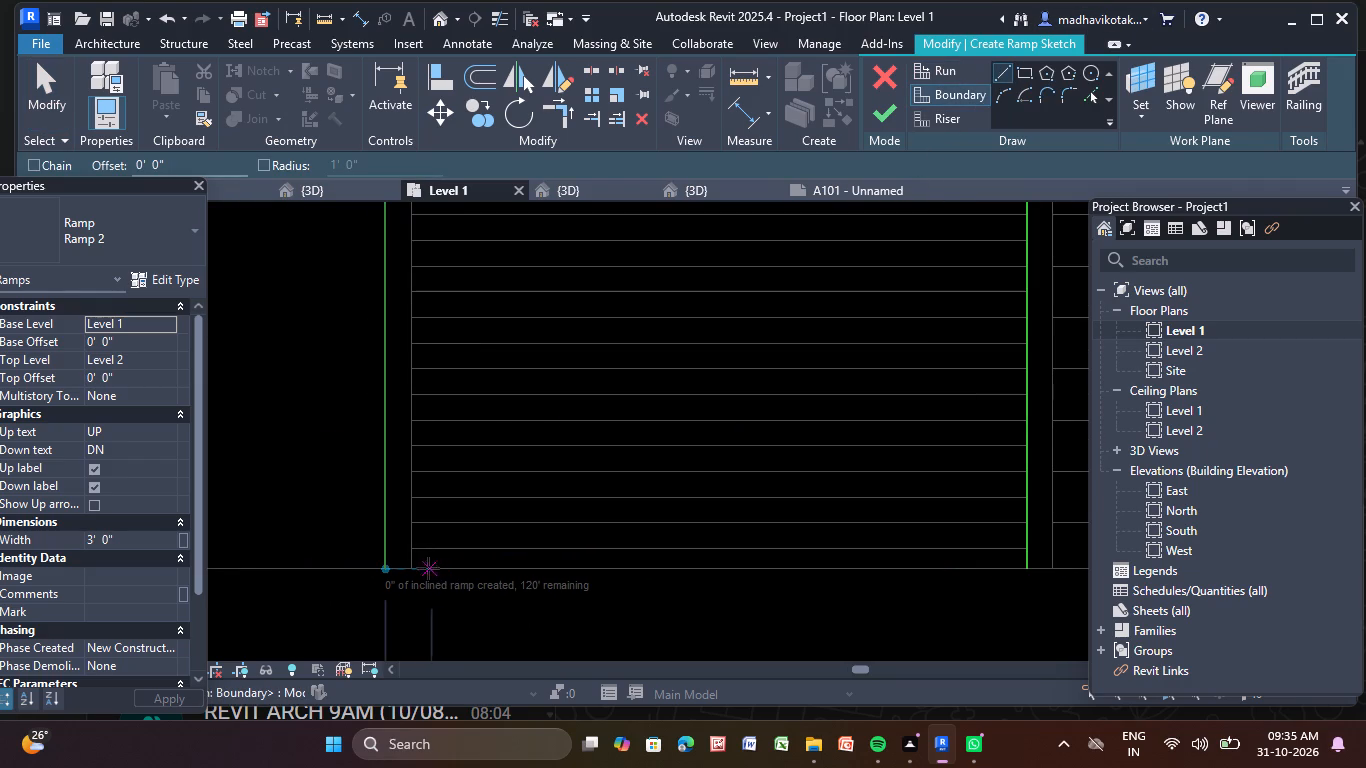
click(416, 565)
scroll(410, 311, down, 5)
middle_drag(410, 311, 437, 583)
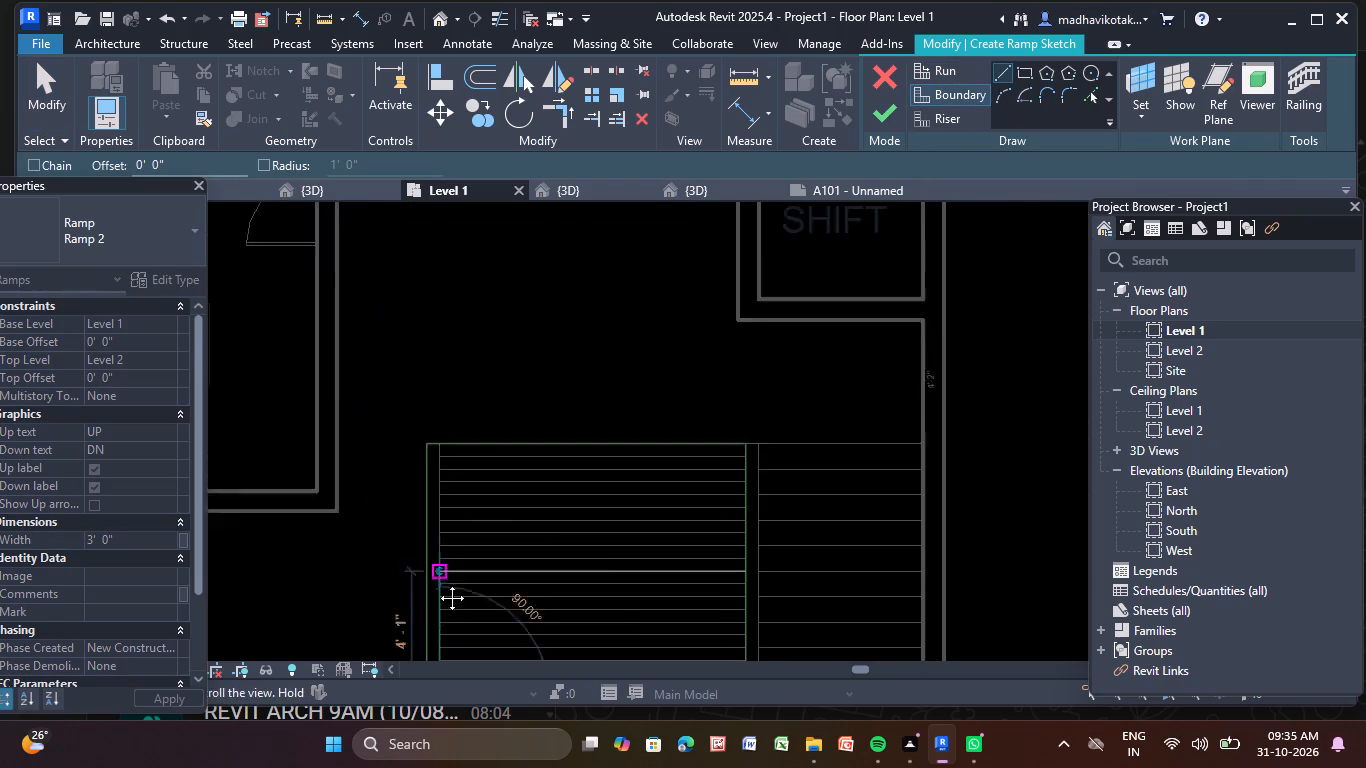
middle_drag(437, 583, 435, 595)
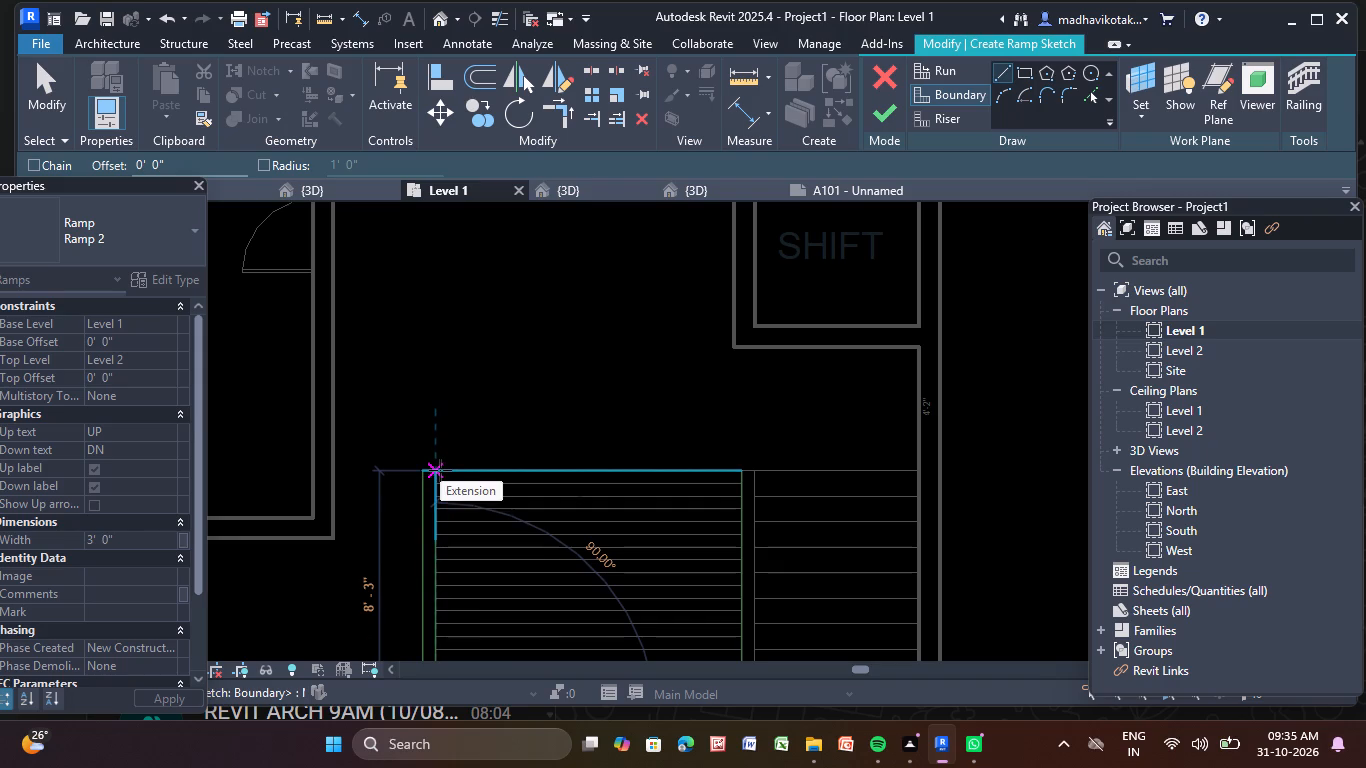
click(440, 470)
key(Escape)
scroll(698, 470, down, 2)
middle_drag(698, 470, 703, 461)
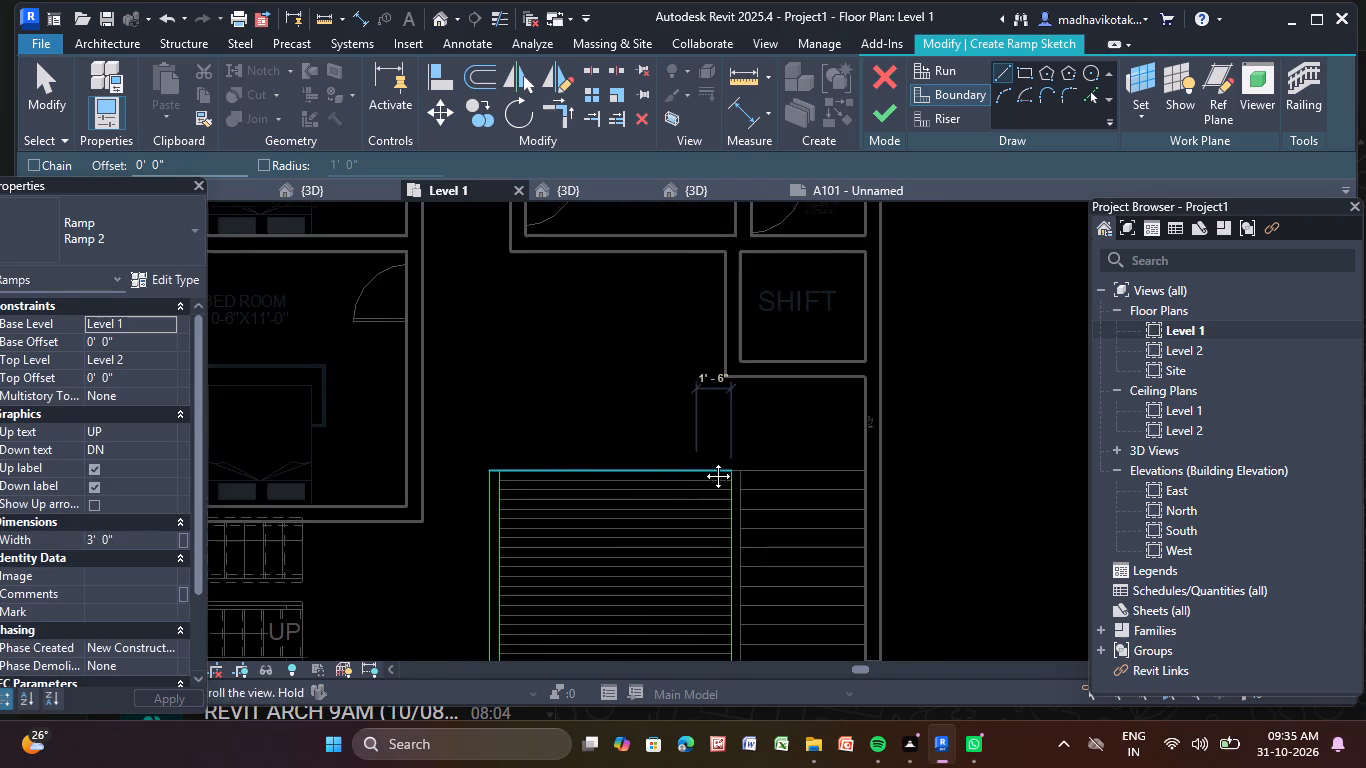
Draw a riser line about 10' long along the ramp's front edge, between the two inner side boundary lines.
middle_drag(703, 461, 639, 380)
scroll(664, 361, up, 8)
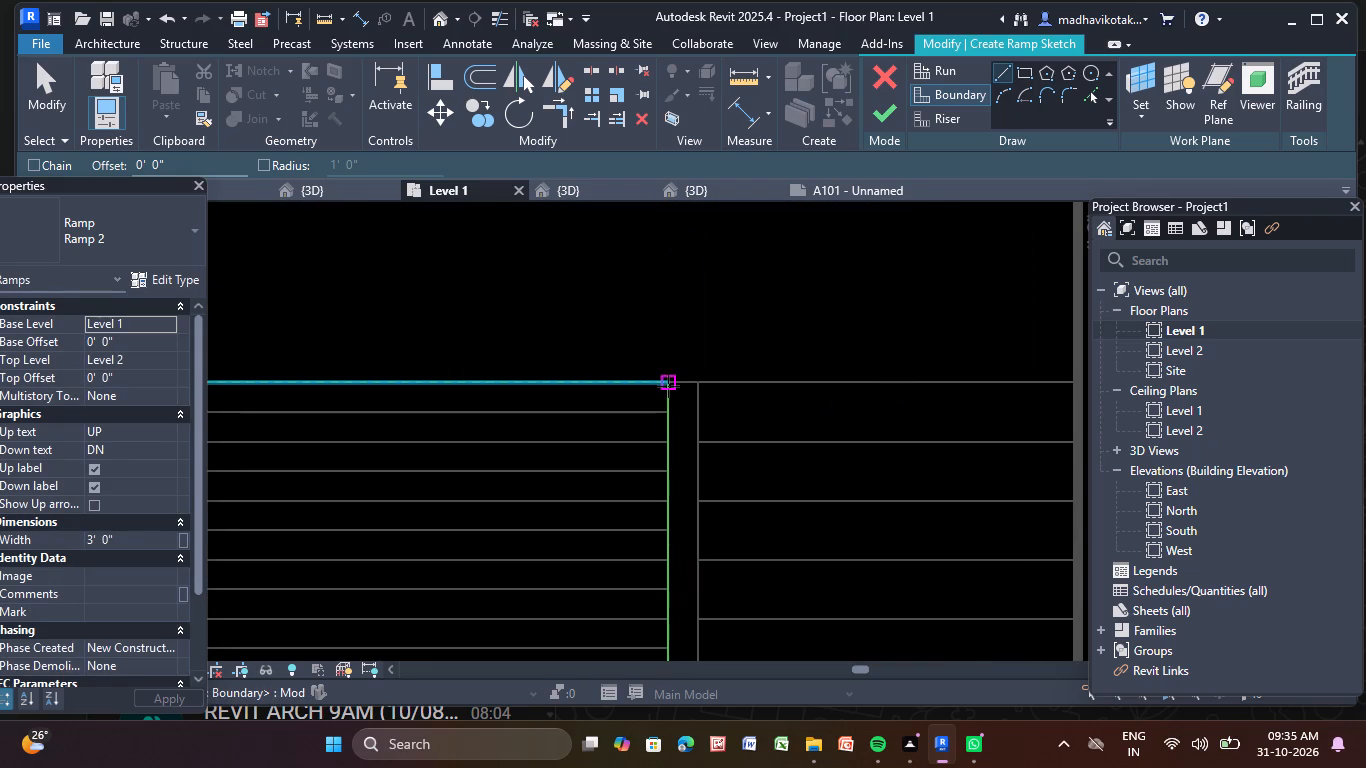
key(Escape)
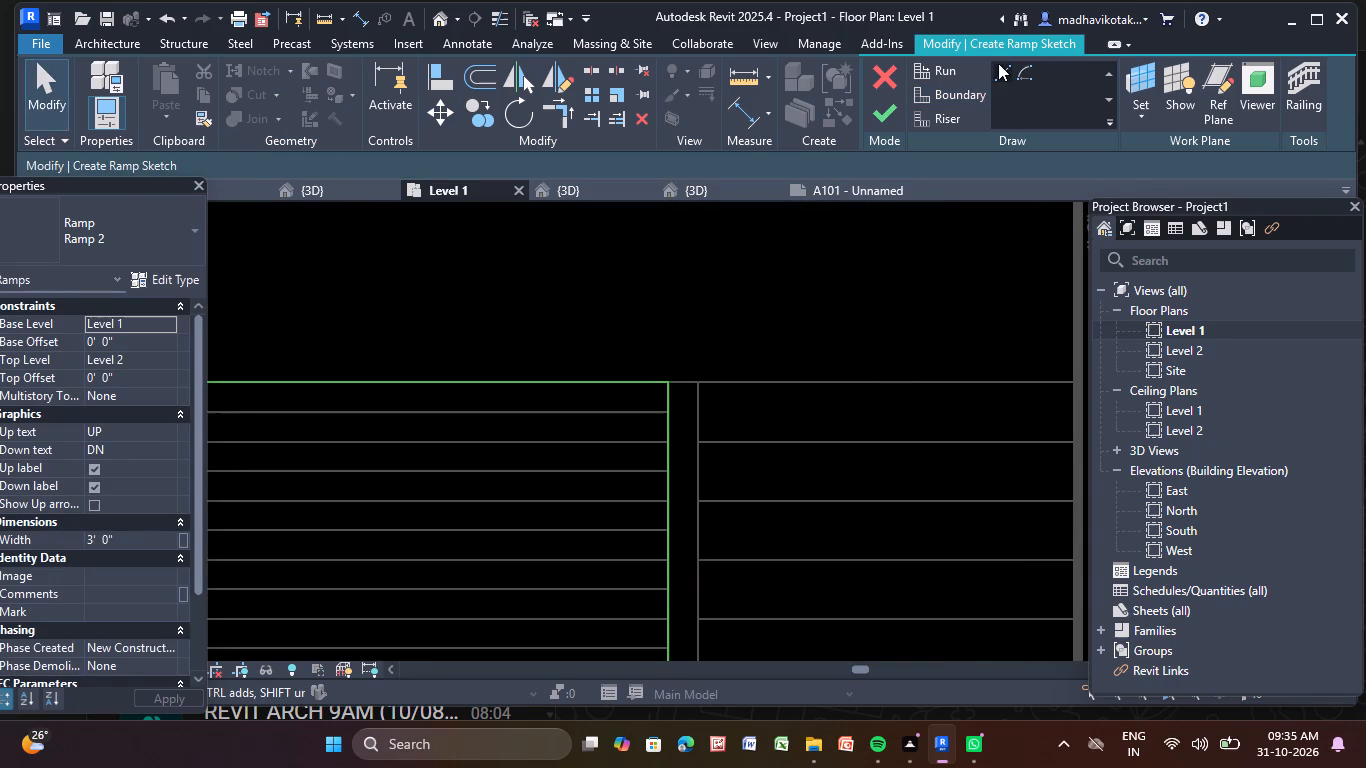
click(958, 94)
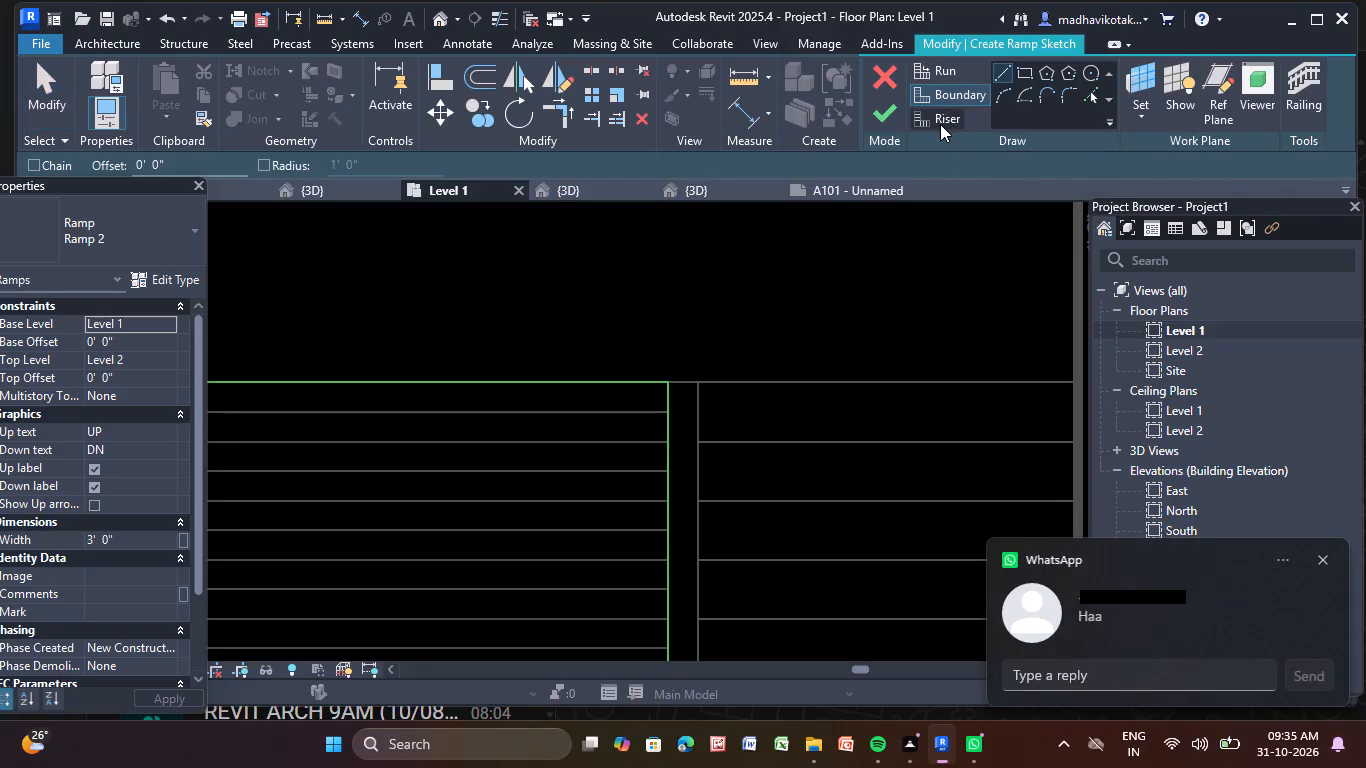
click(942, 125)
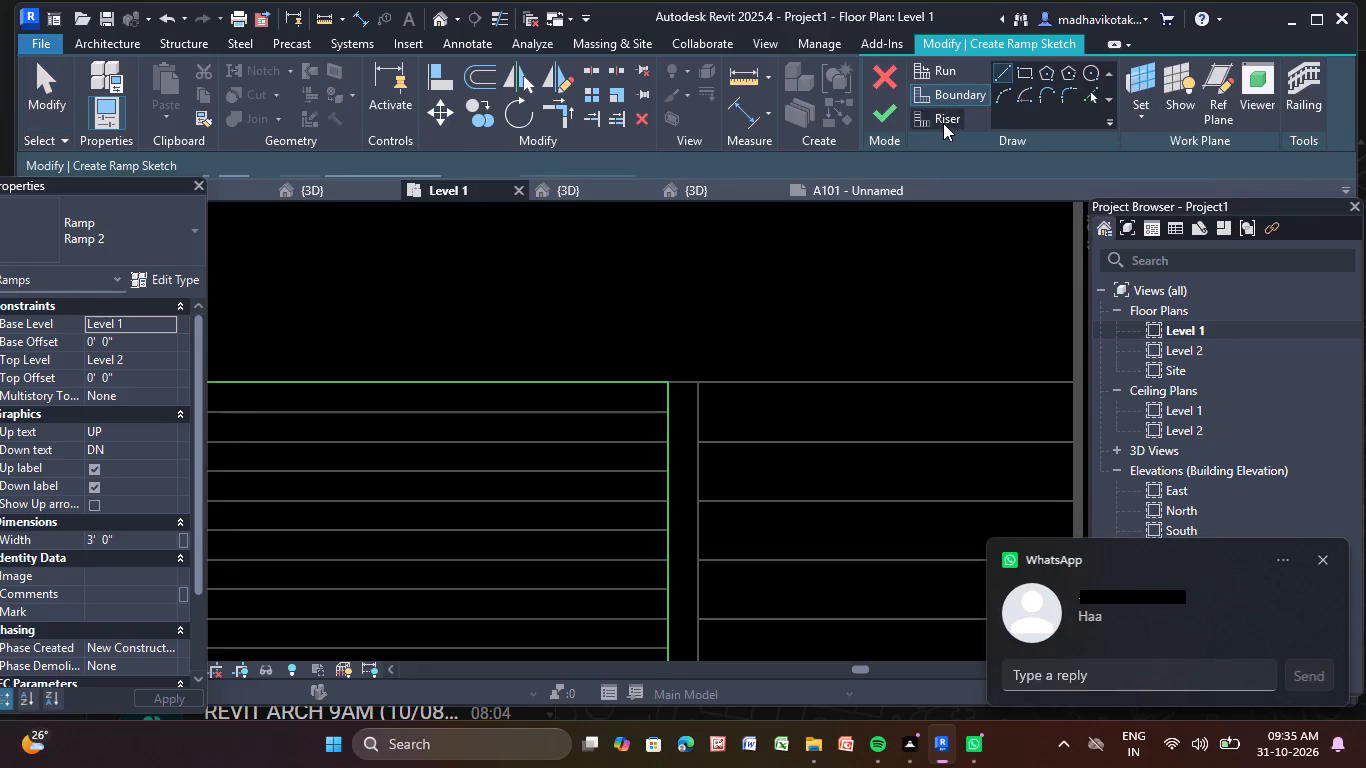
click(943, 123)
click(1006, 73)
scroll(900, 224, down, 3)
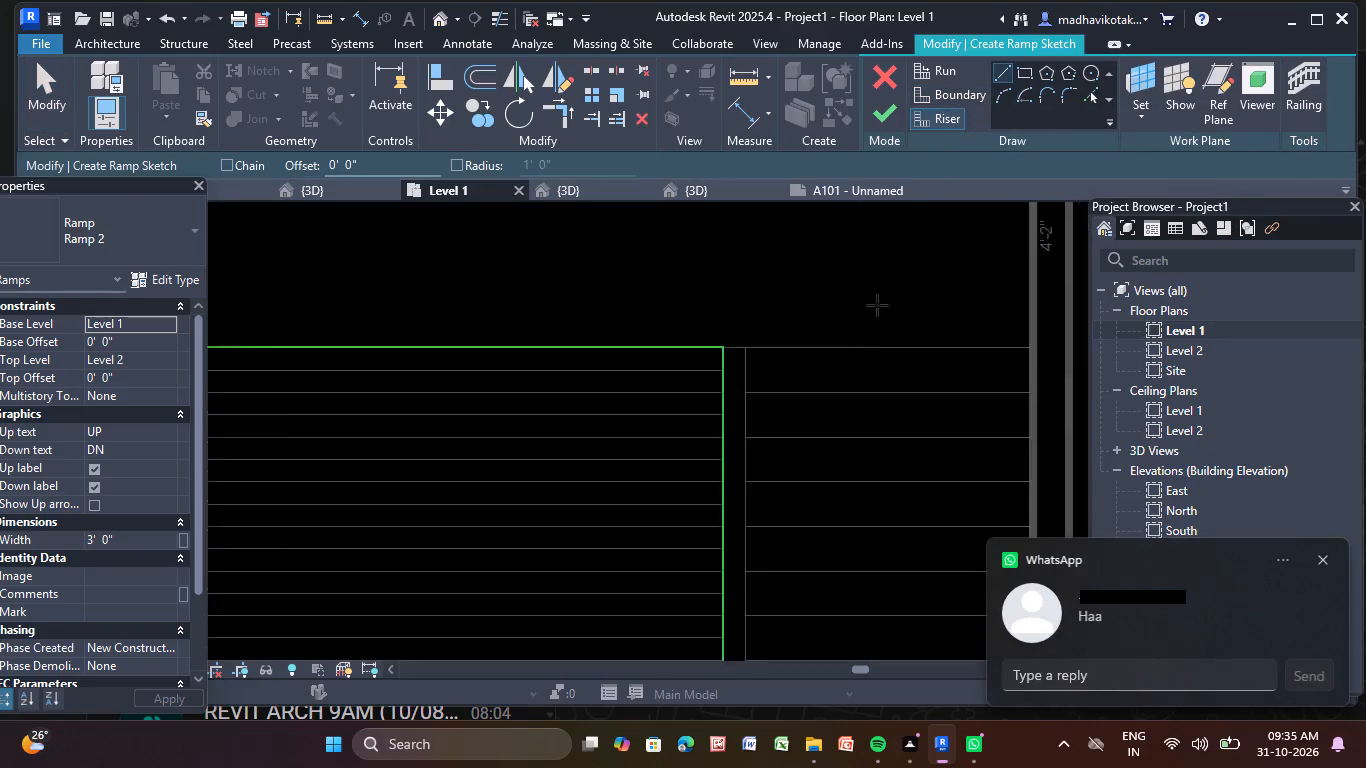
middle_drag(897, 186, 939, 96)
scroll(798, 307, down, 4)
middle_drag(798, 307, 827, 208)
scroll(745, 514, up, 5)
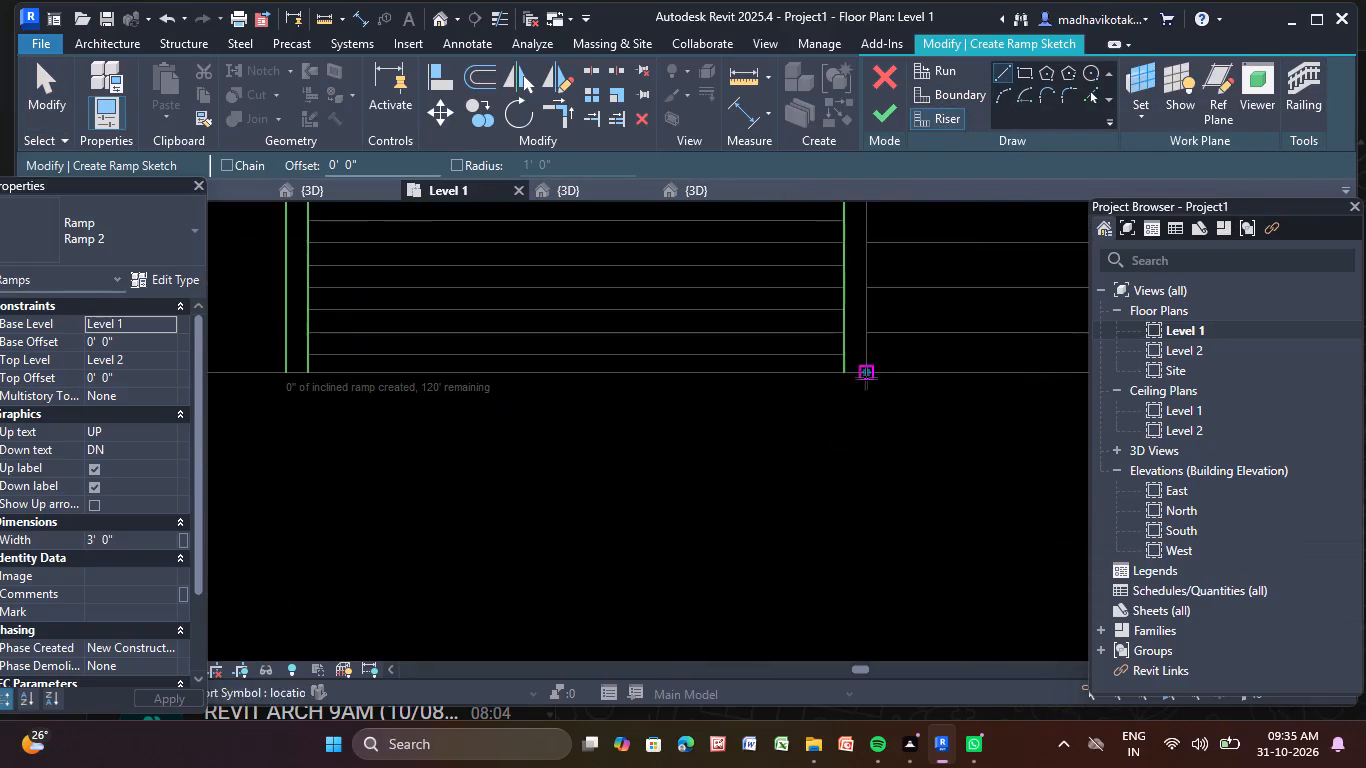
click(851, 369)
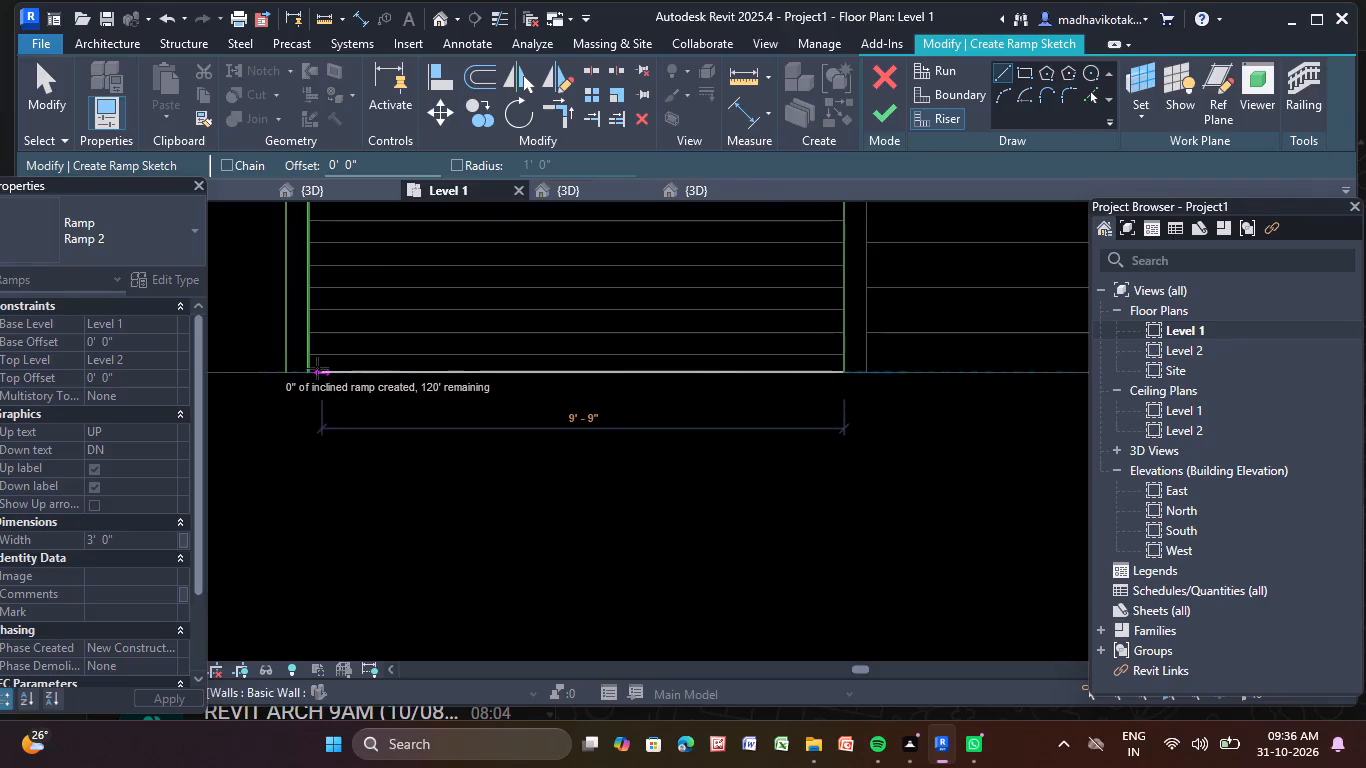
click(311, 368)
key(Escape)
key(Escape)
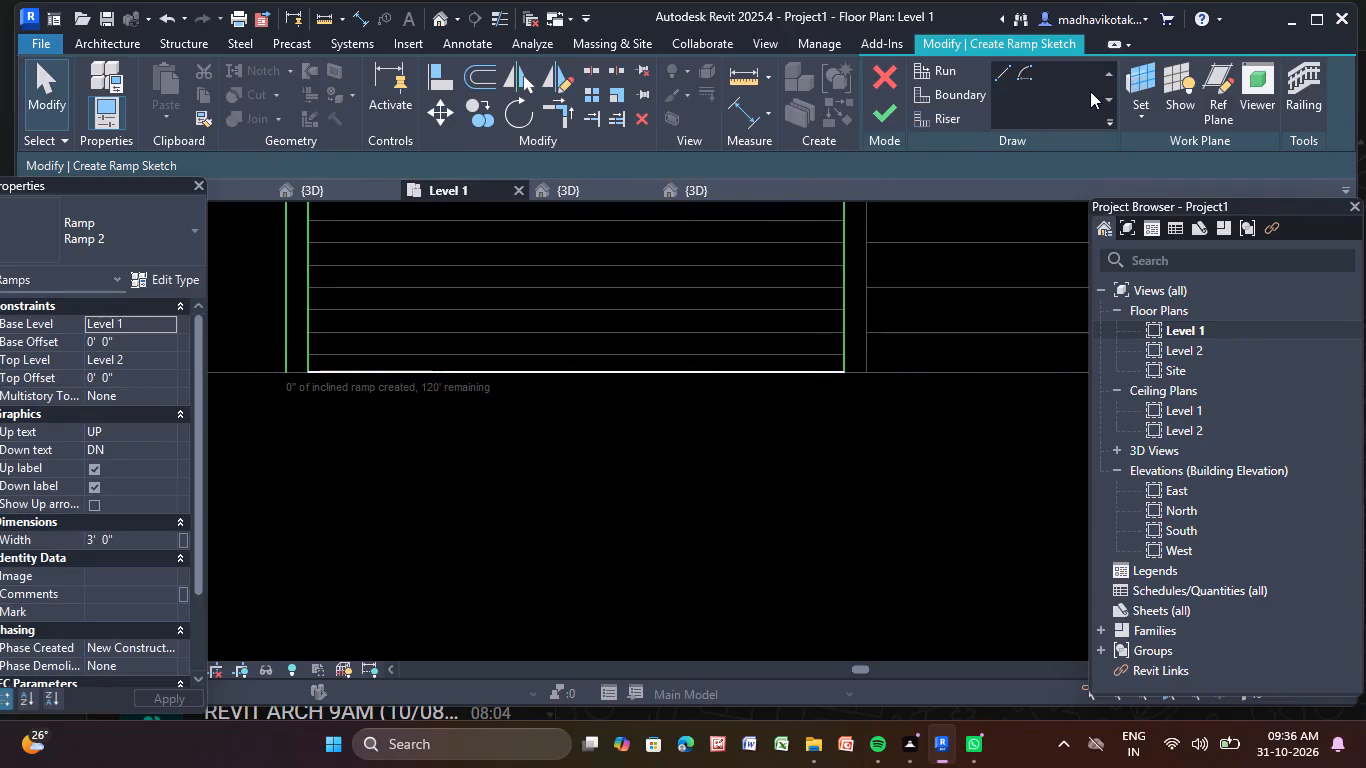
Add riser lines by picking the nine plan stripes nearest the ramp's front edge, one after another.
click(948, 95)
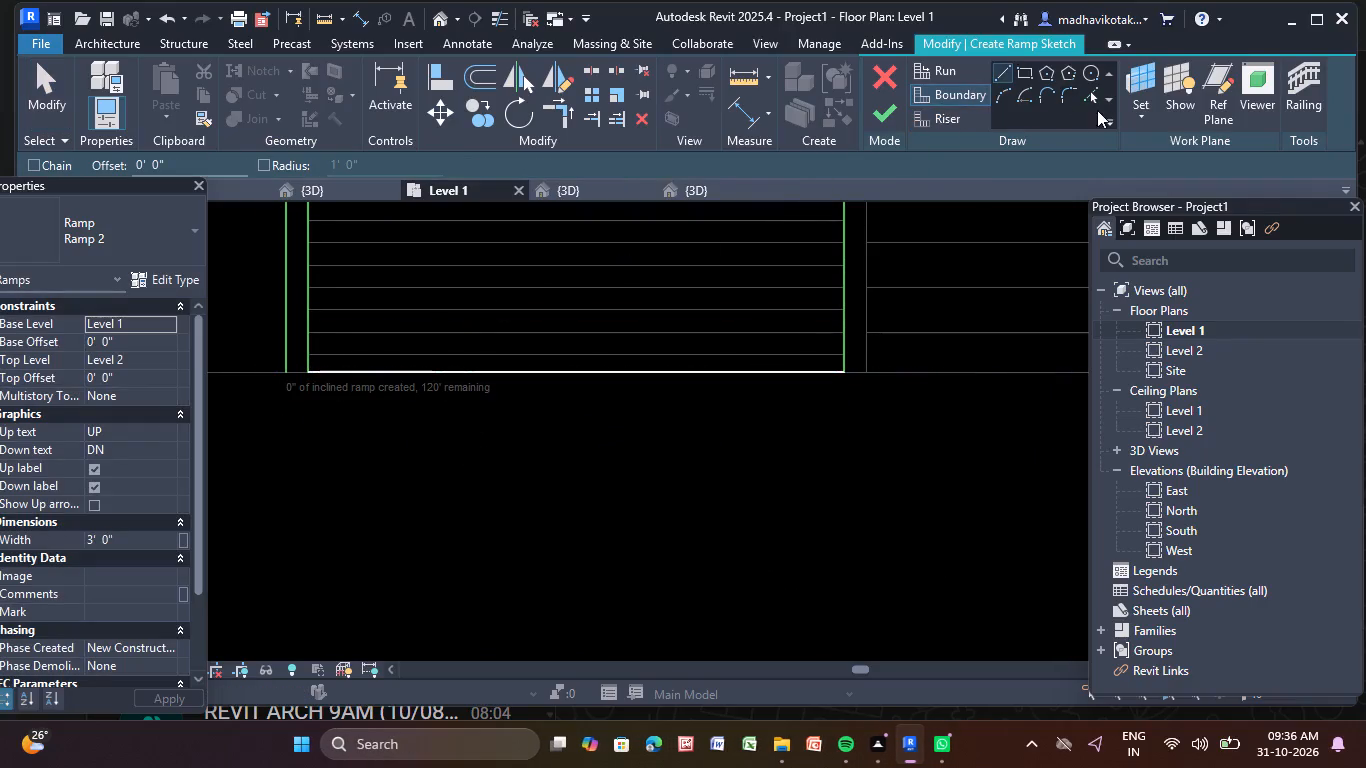
click(1090, 98)
click(949, 120)
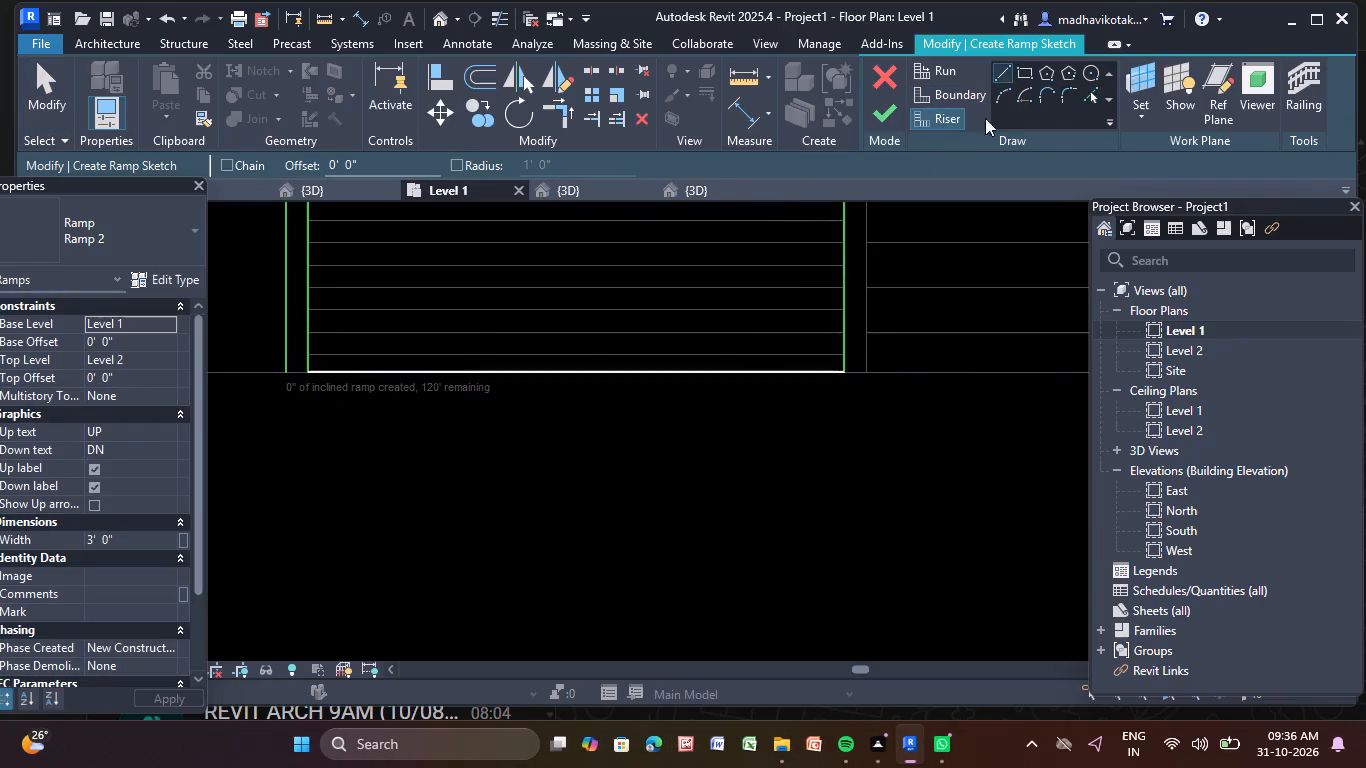
click(1087, 97)
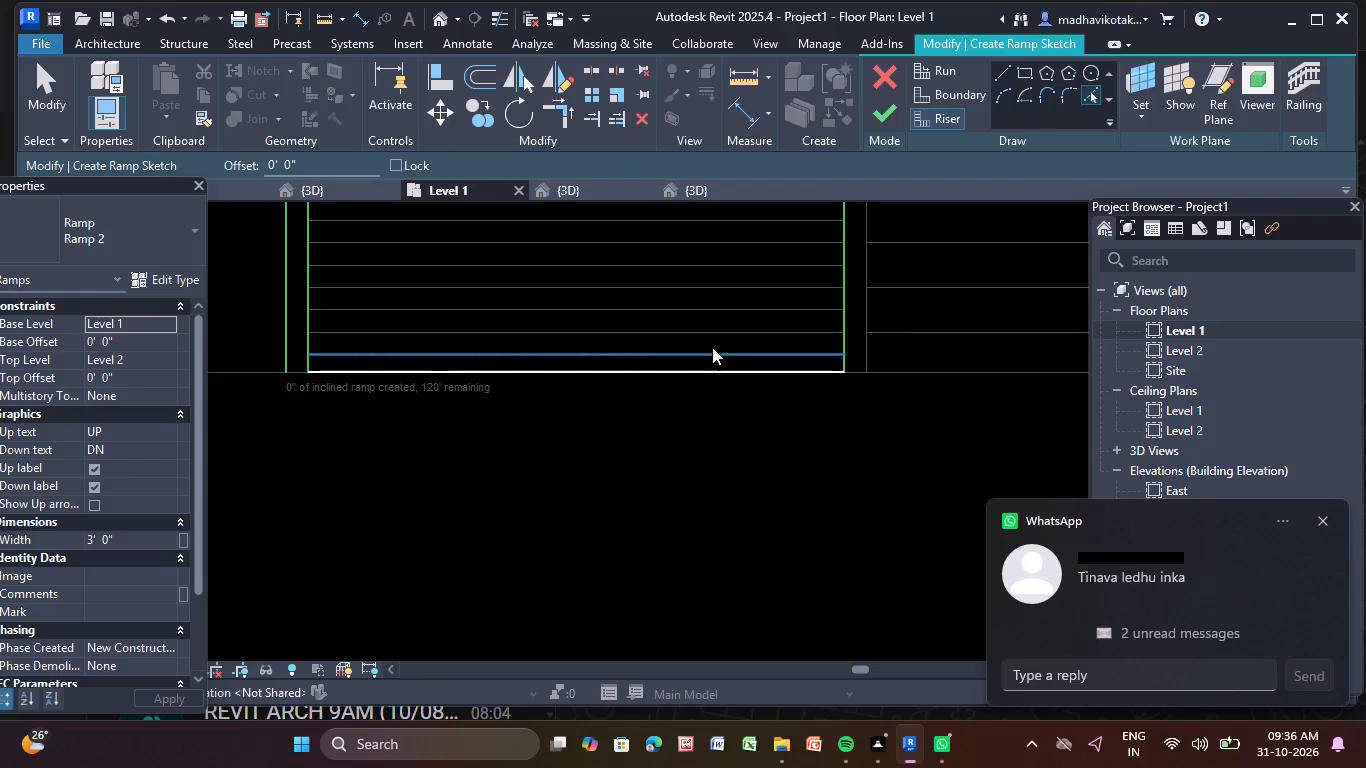
click(712, 347)
middle_drag(712, 347, 717, 499)
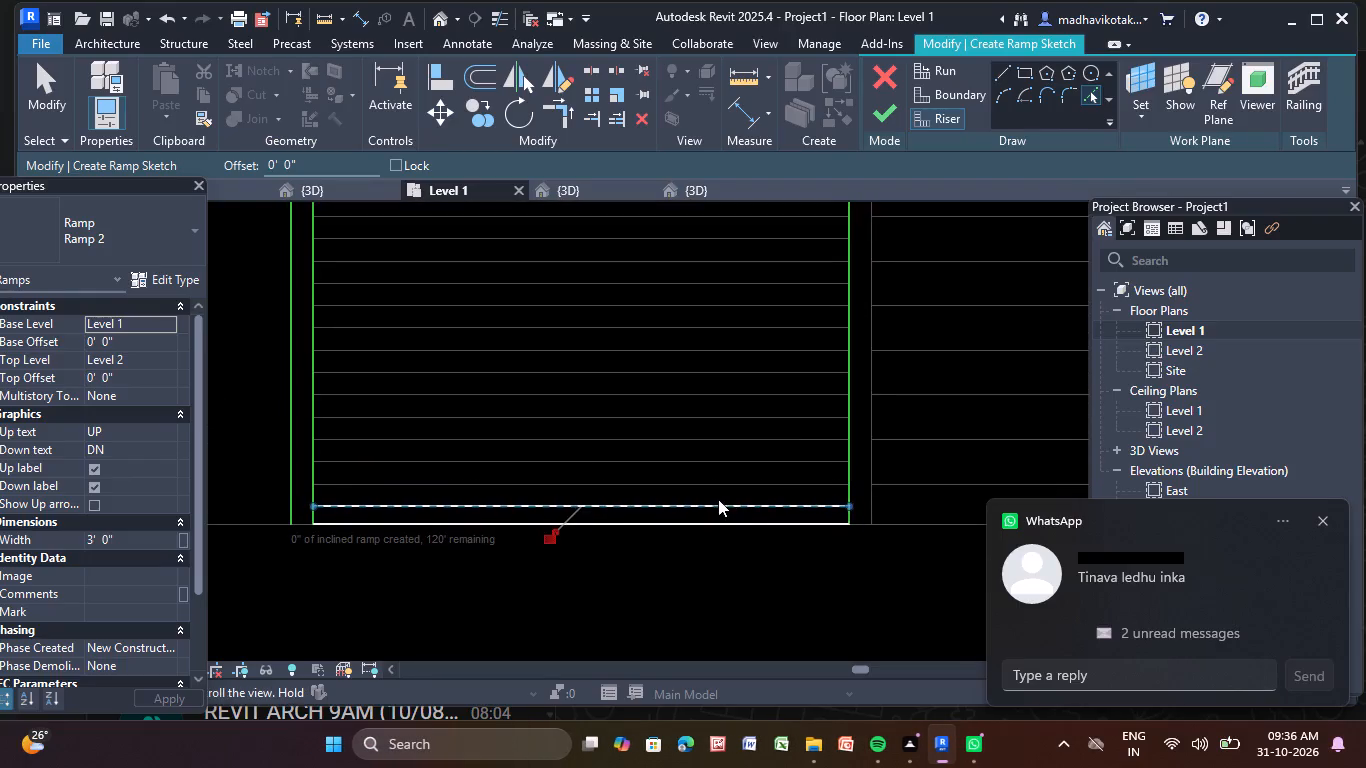
click(740, 479)
click(754, 455)
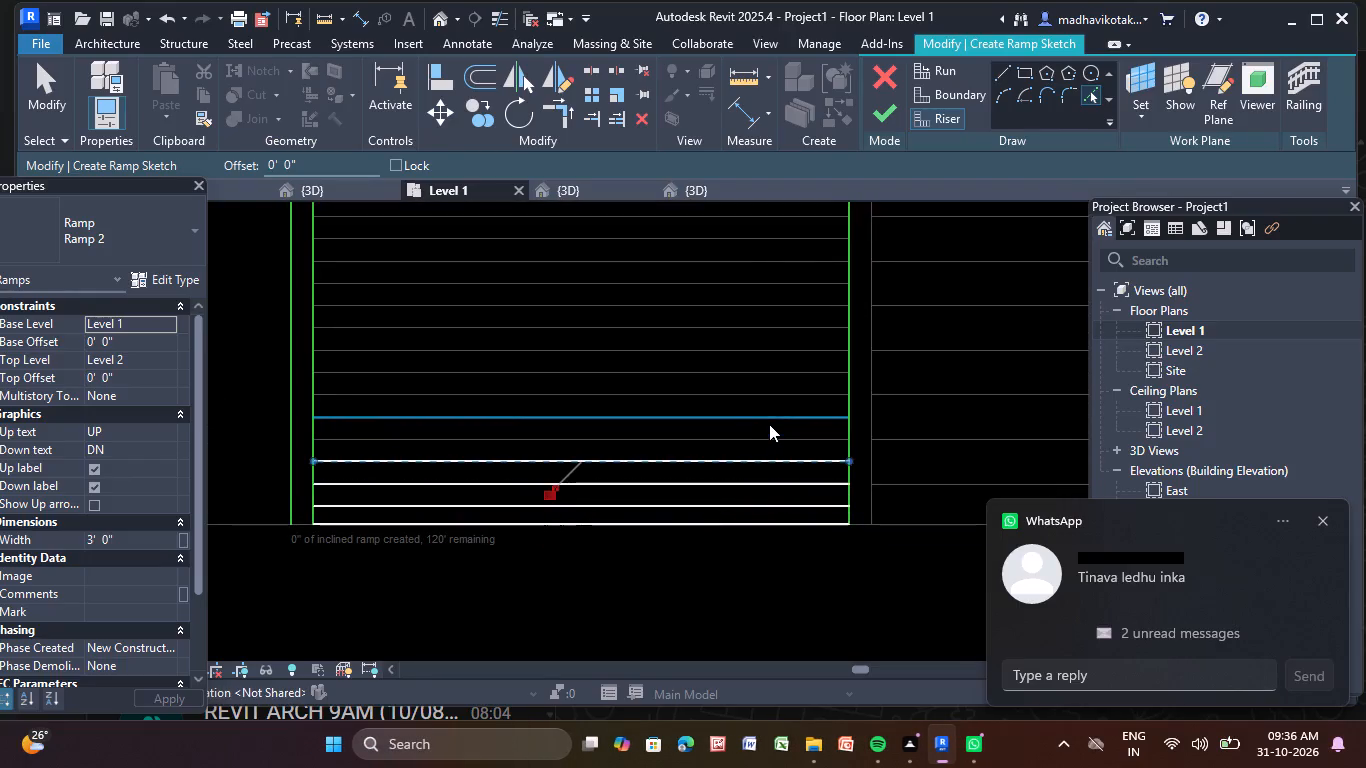
click(764, 437)
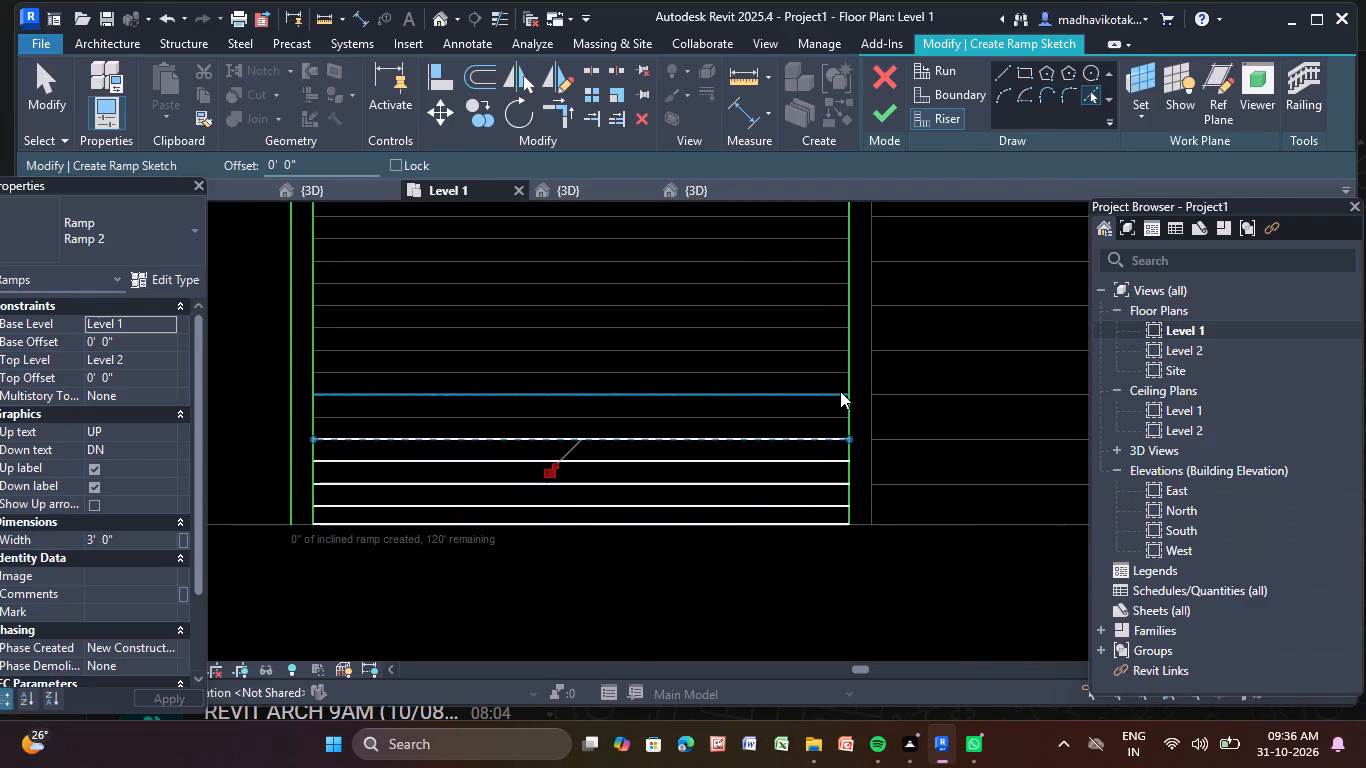
click(772, 411)
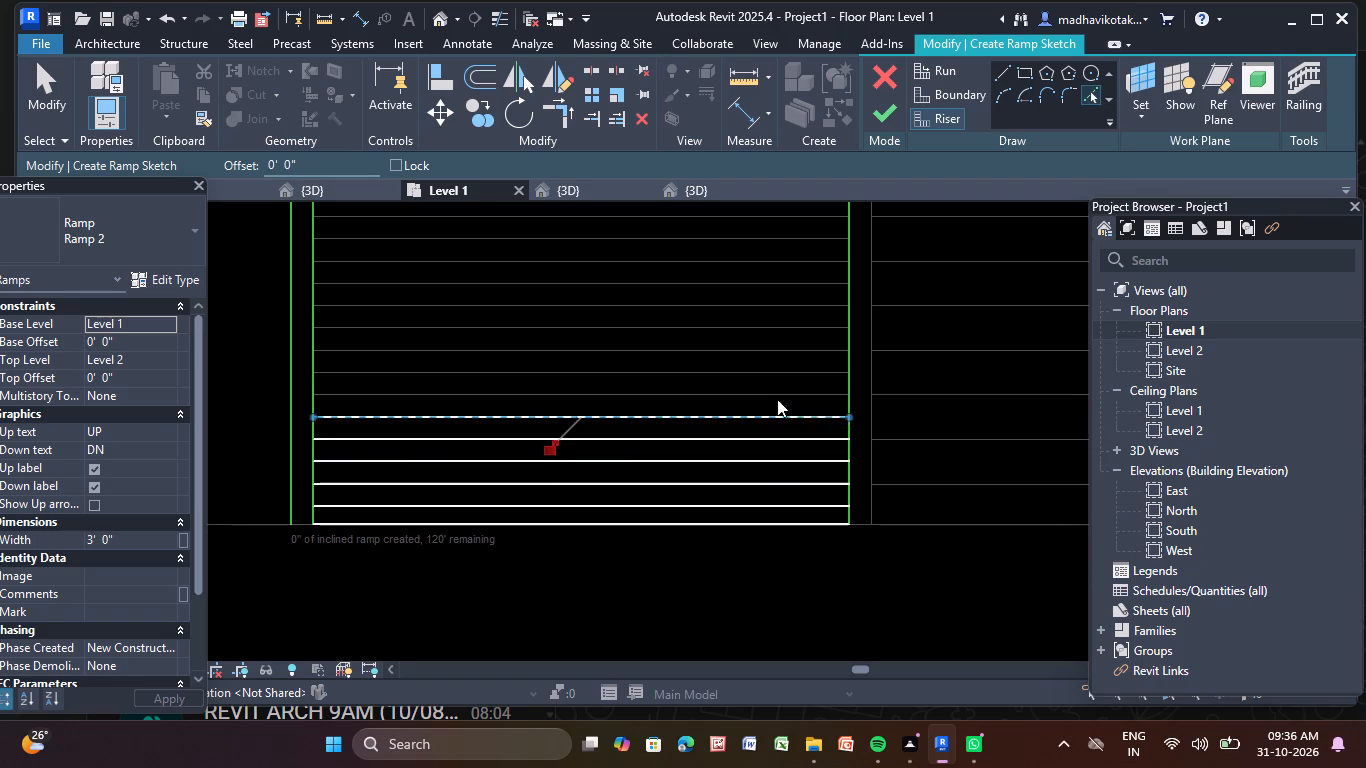
click(779, 394)
click(780, 373)
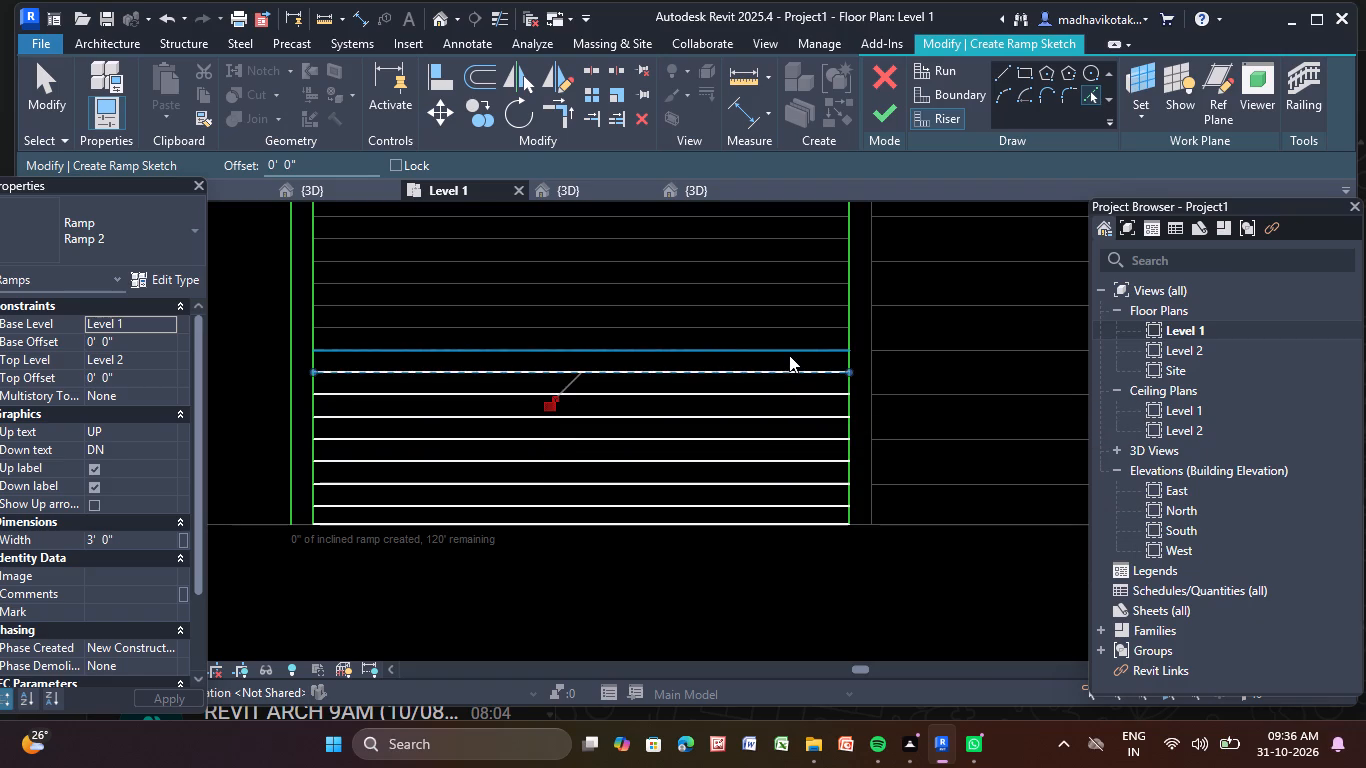
click(789, 355)
click(805, 326)
Add riser lines on the remaining ten plan stripes up to the building-side boundary by picking each one.
middle_drag(805, 326, 717, 589)
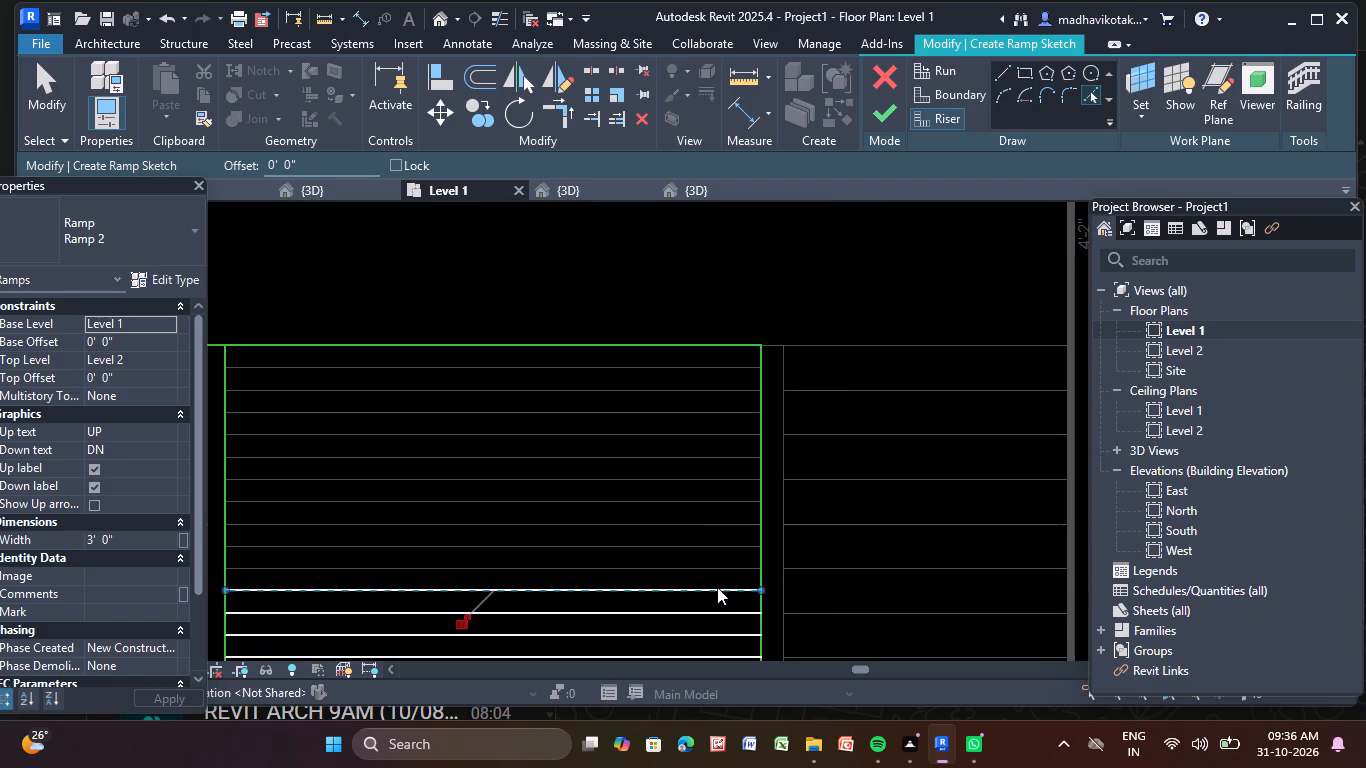
click(723, 572)
click(722, 545)
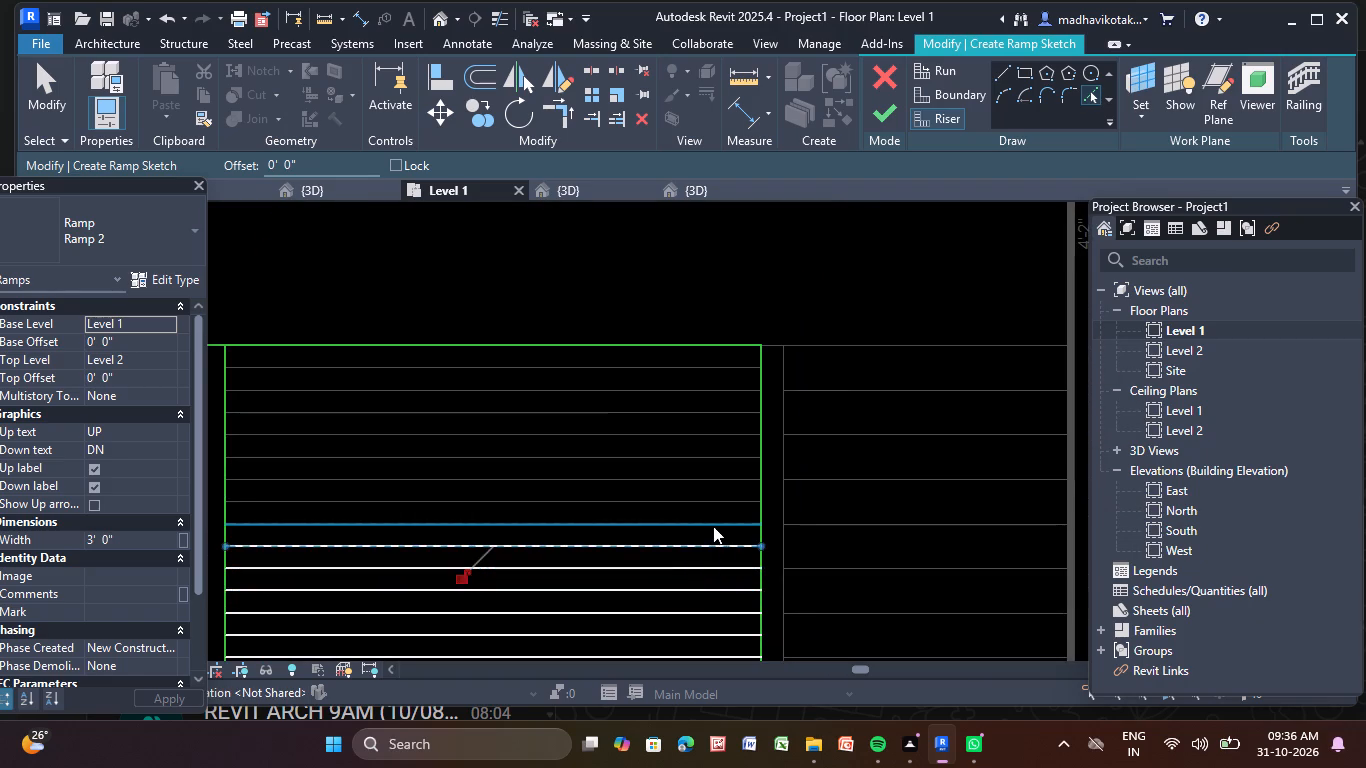
click(714, 523)
click(722, 506)
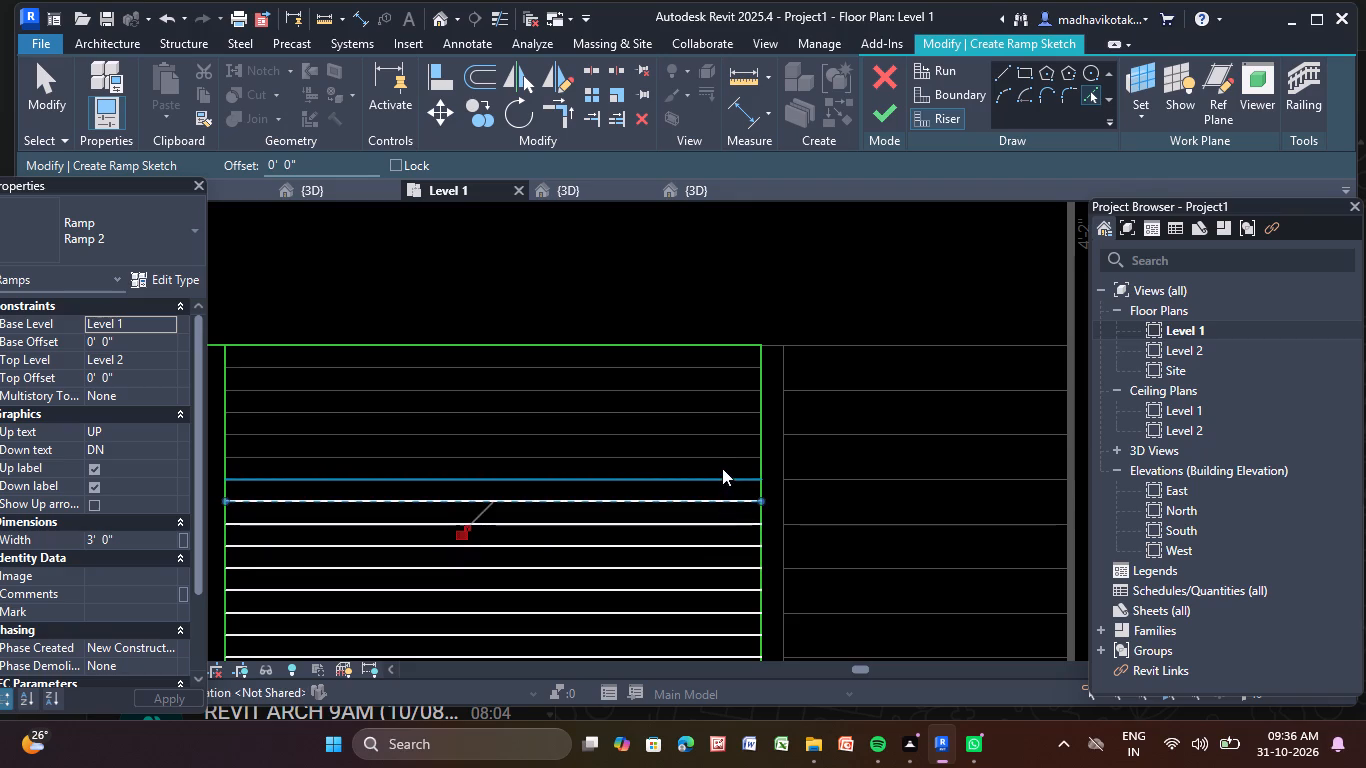
click(720, 482)
click(717, 453)
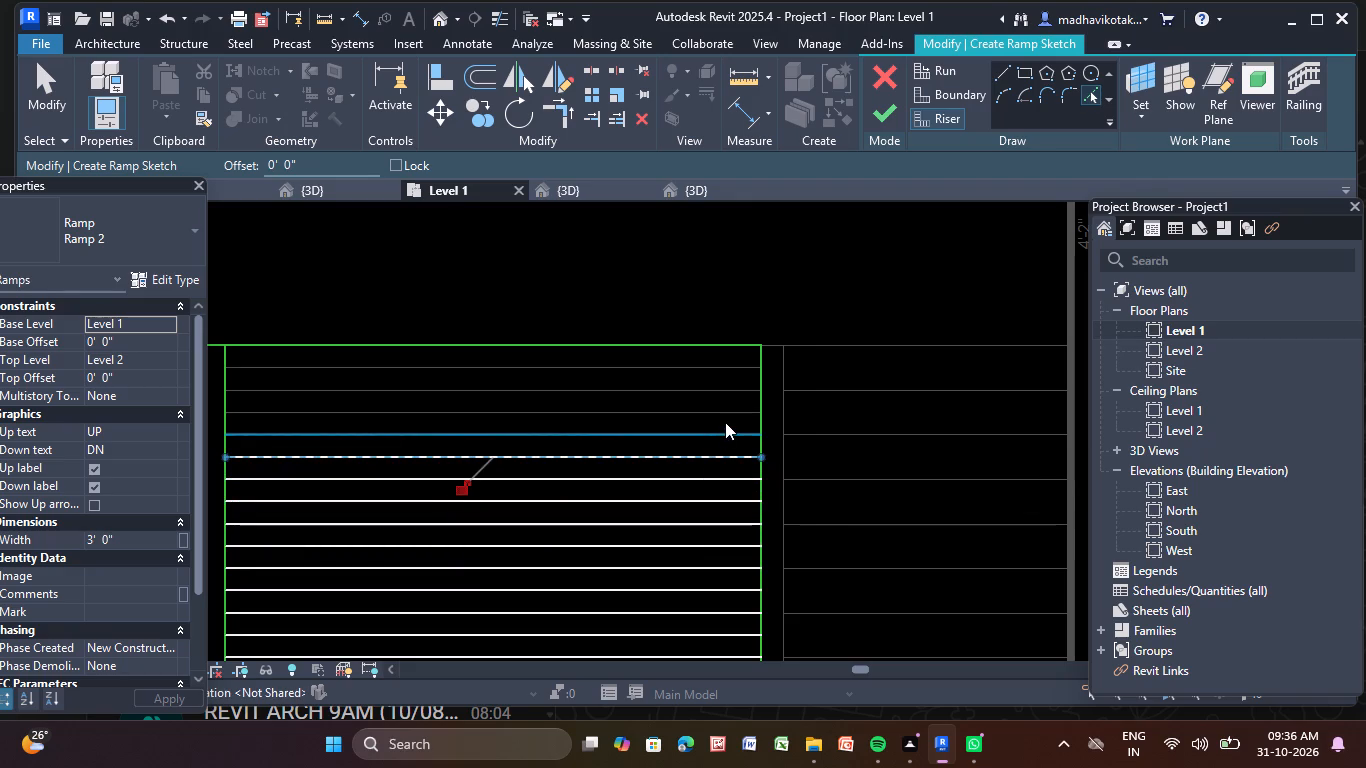
click(715, 434)
click(723, 414)
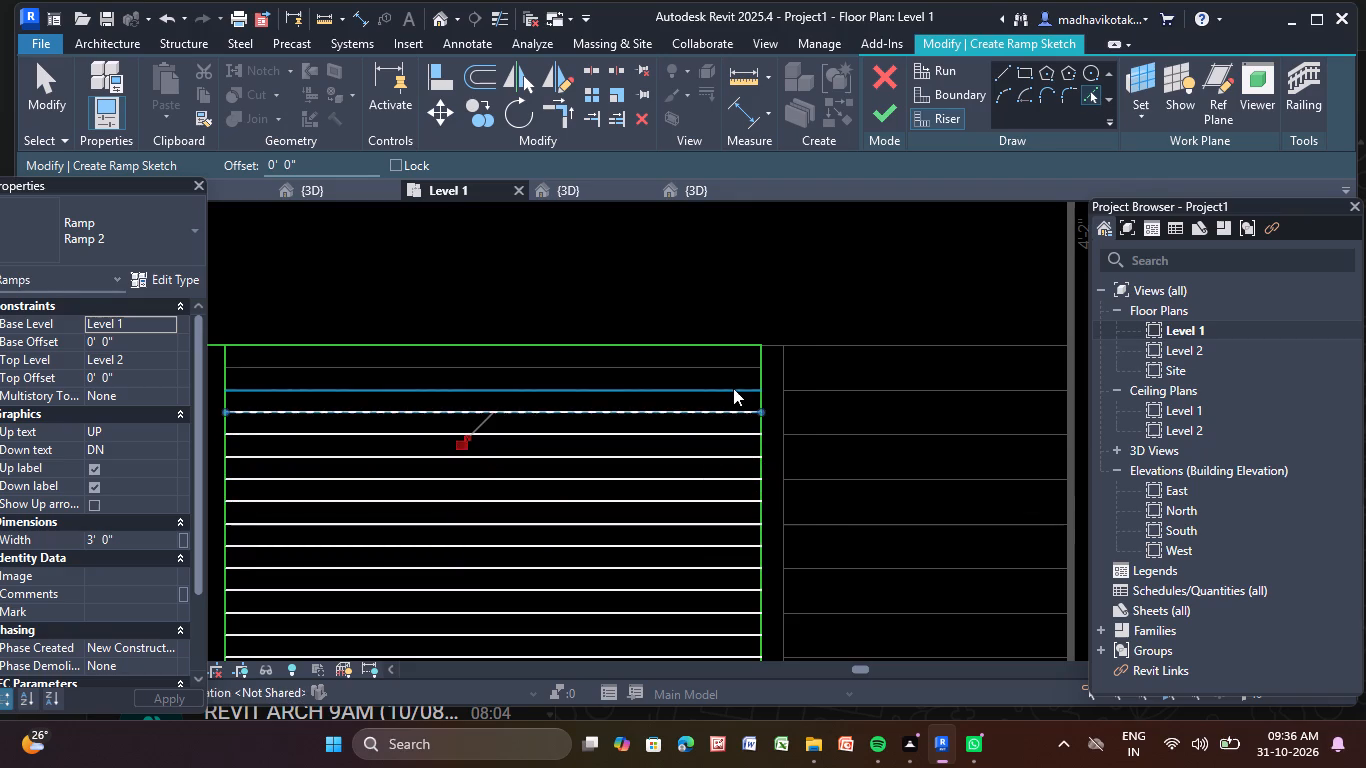
click(733, 388)
click(737, 365)
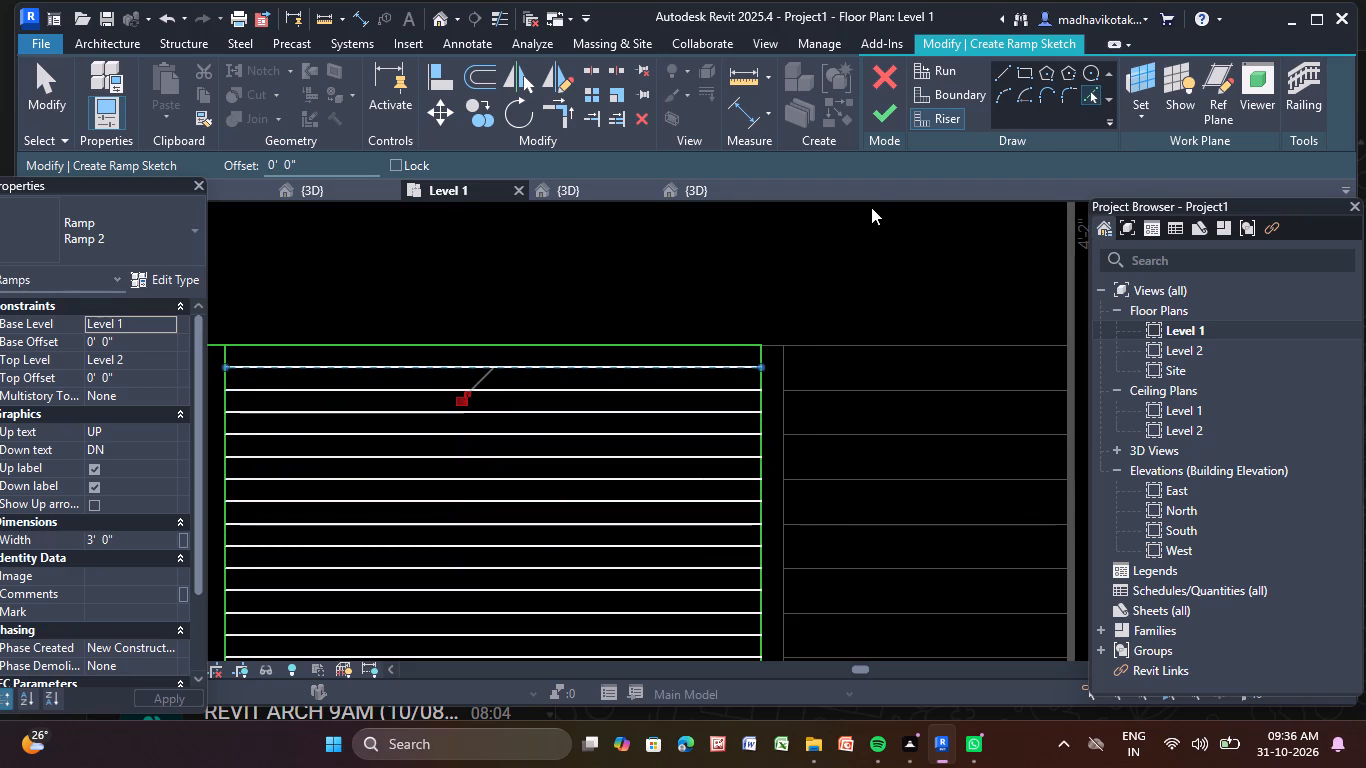
scroll(819, 256, down, 5)
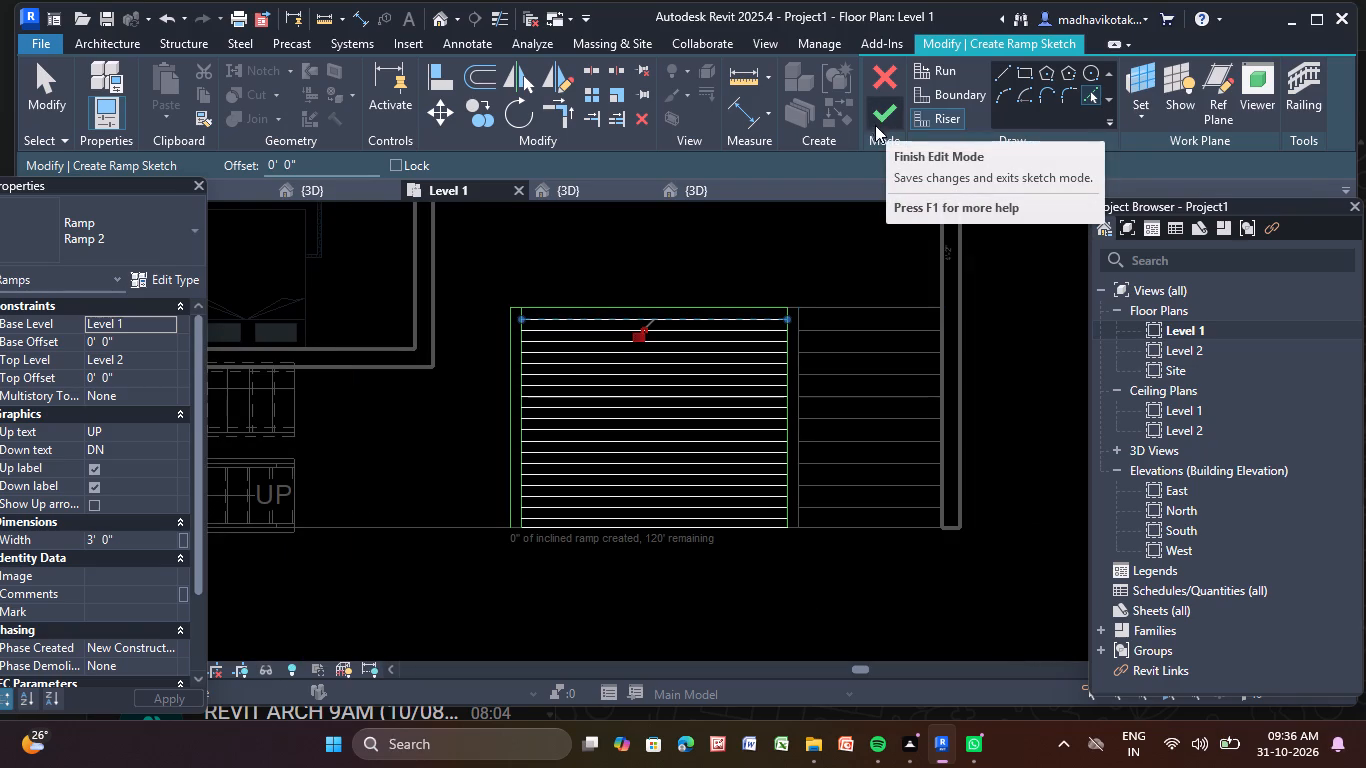
key(Escape)
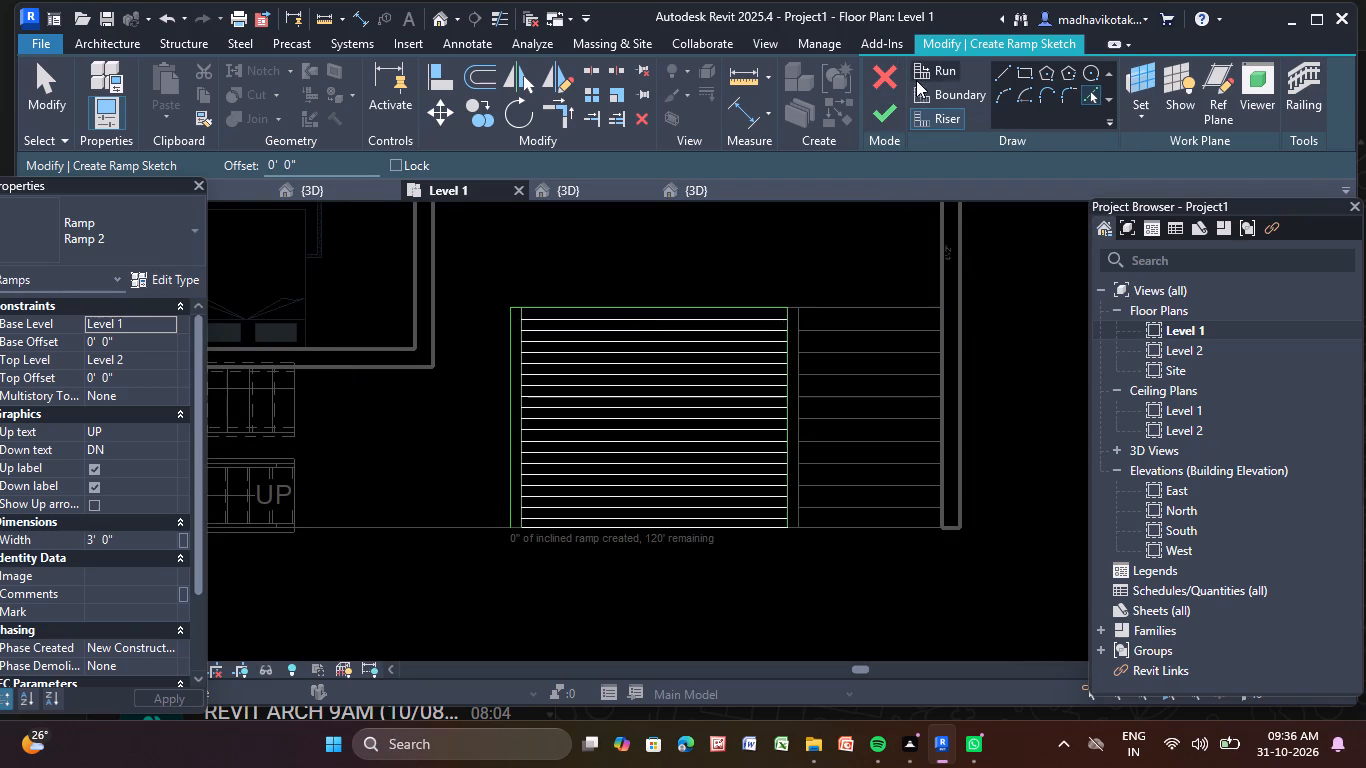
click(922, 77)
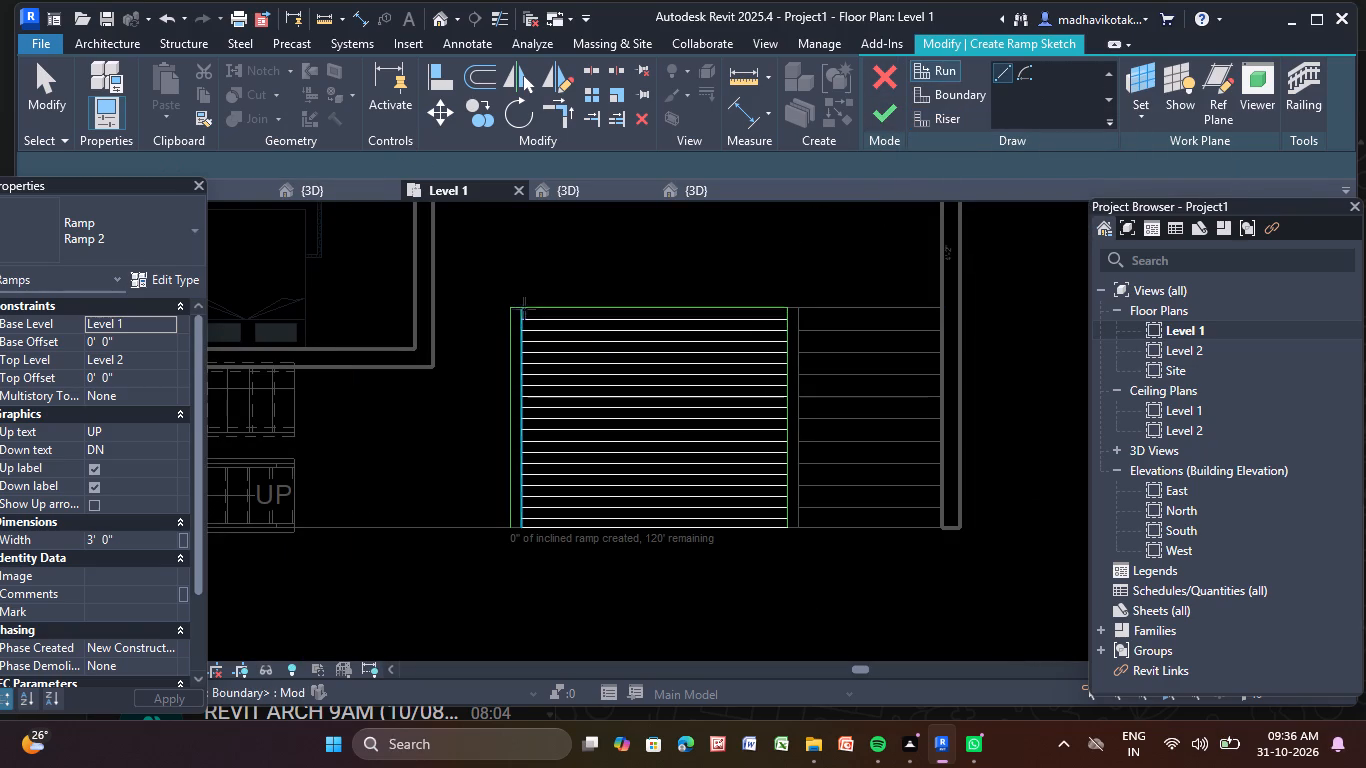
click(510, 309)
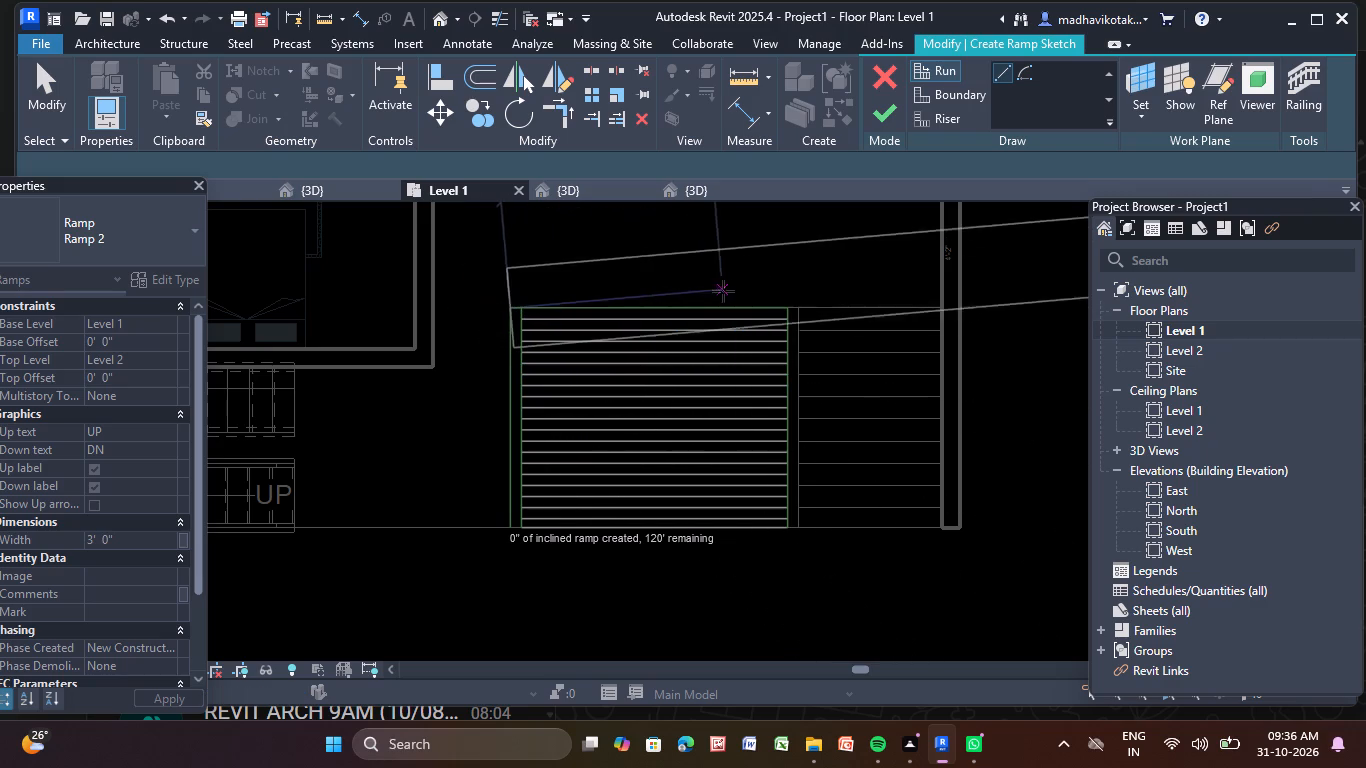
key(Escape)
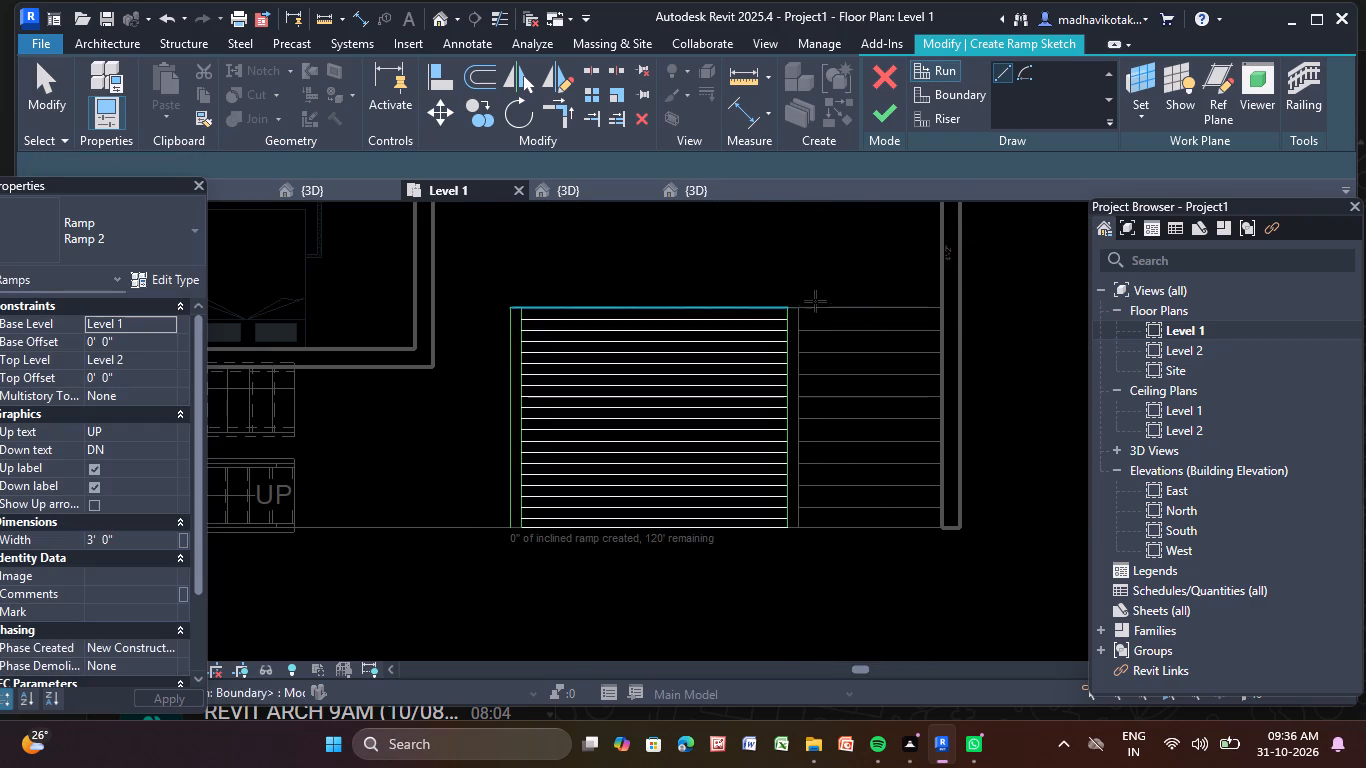
Finish the ramp sketch and deselect the ramp.
click(886, 111)
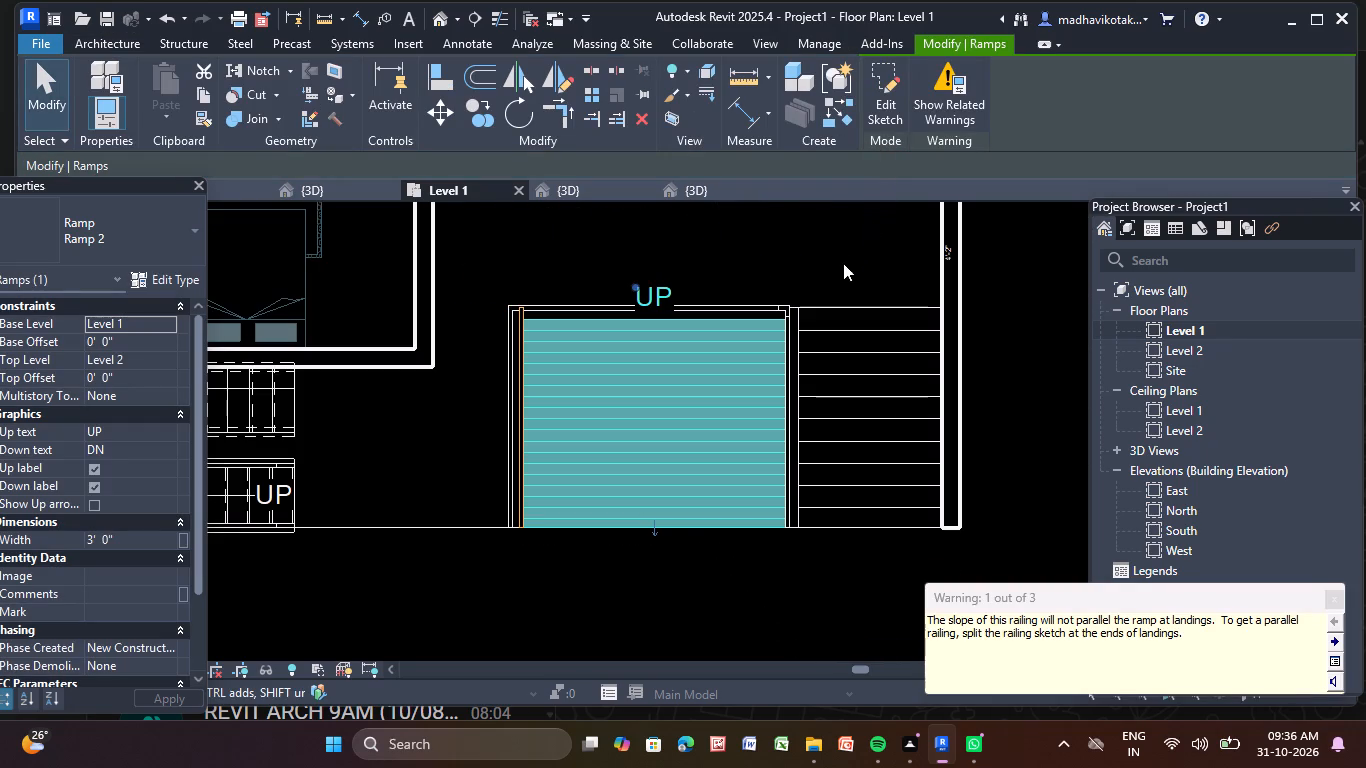
click(827, 282)
In the 3D view, delete the ramp railing that runs along its building-side edge.
scroll(459, 302, down, 2)
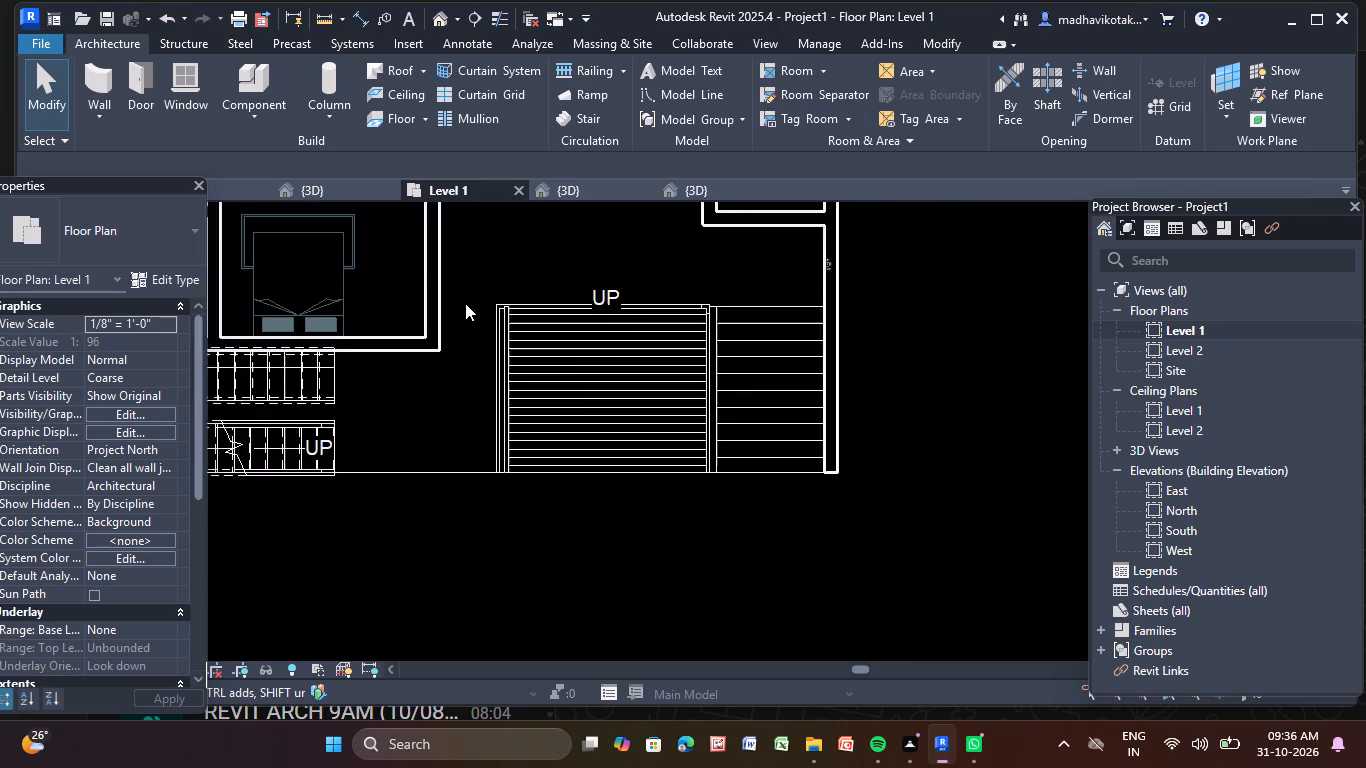
scroll(465, 303, down, 1)
middle_drag(535, 313, 507, 384)
click(439, 8)
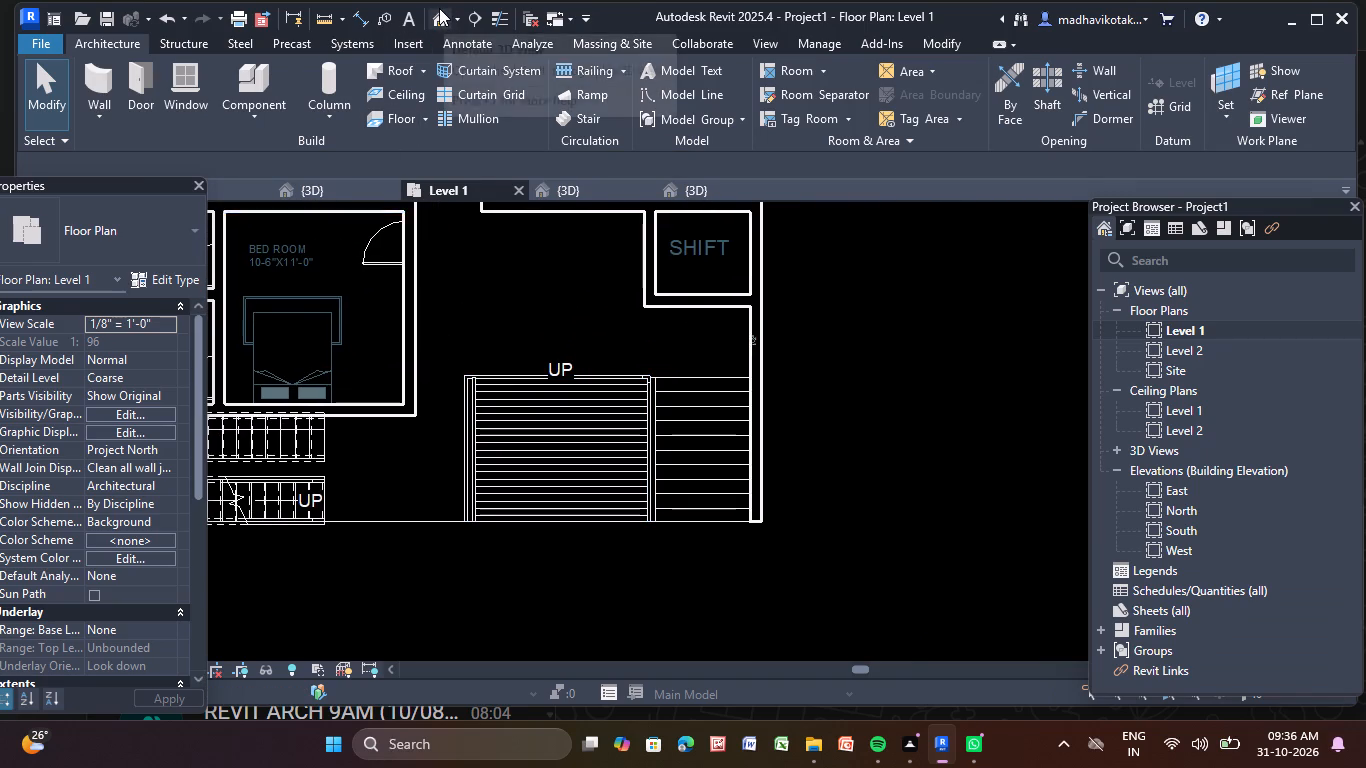
middle_drag(566, 626, 682, 668)
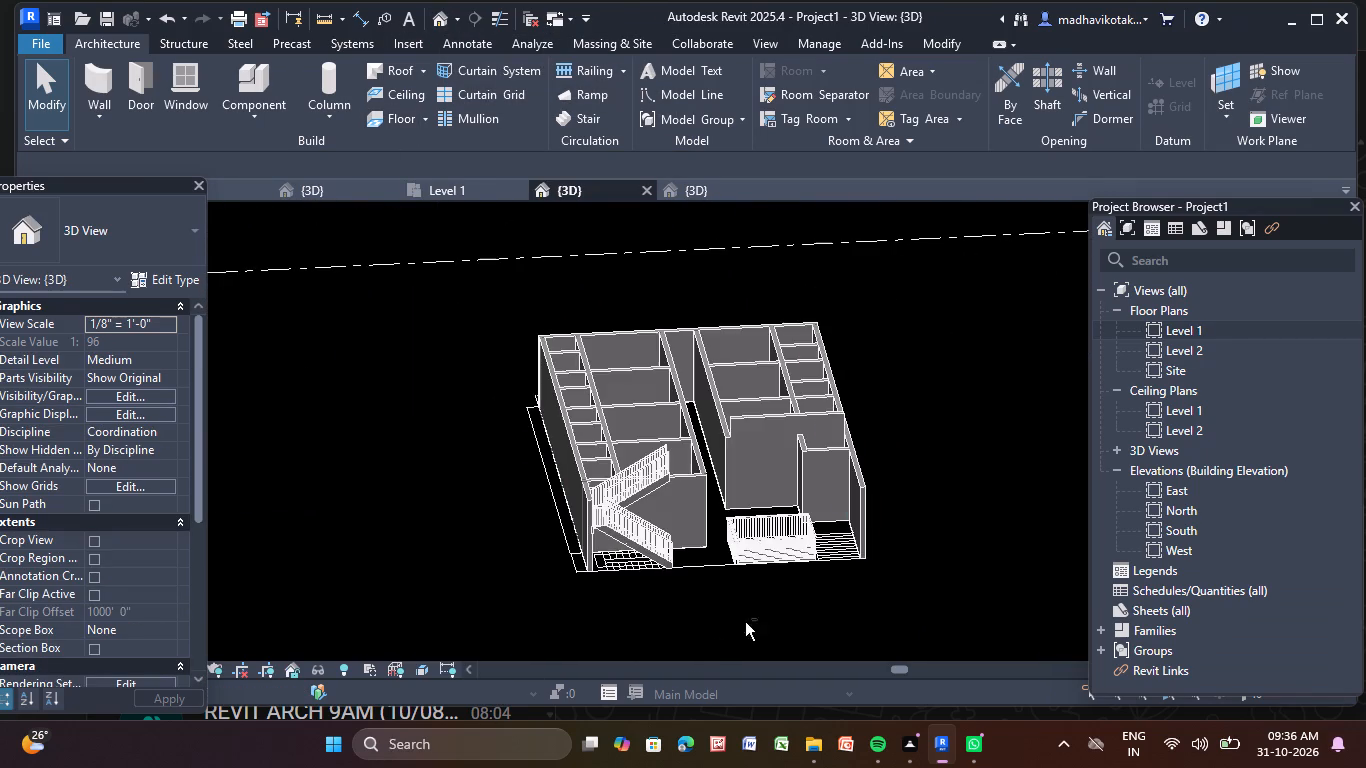
shift+middle_drag(832, 507, 807, 634)
scroll(730, 578, up, 7)
middle_drag(727, 550, 731, 343)
scroll(731, 343, up, 1)
scroll(731, 343, down, 1)
scroll(731, 343, up, 2)
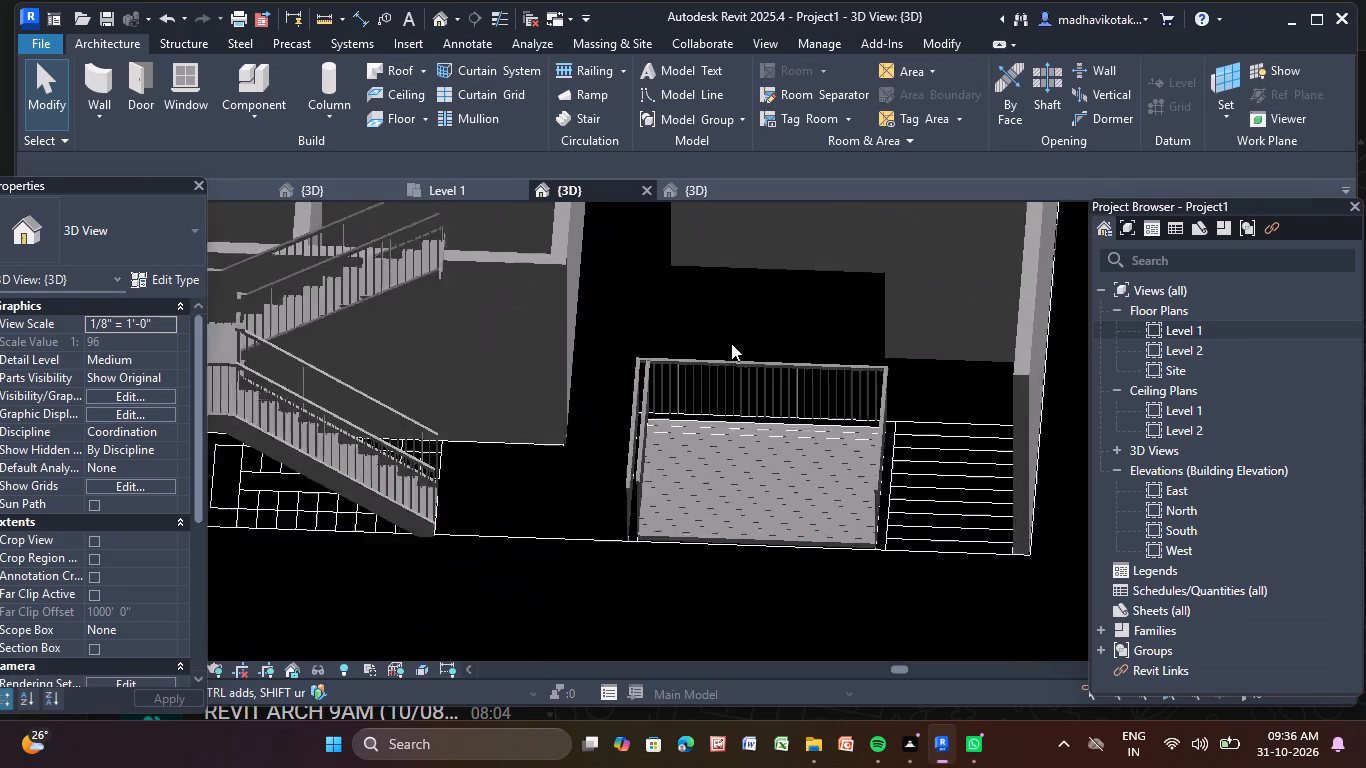
scroll(731, 343, up, 3)
middle_drag(759, 413, 786, 285)
click(786, 285)
key(Delete)
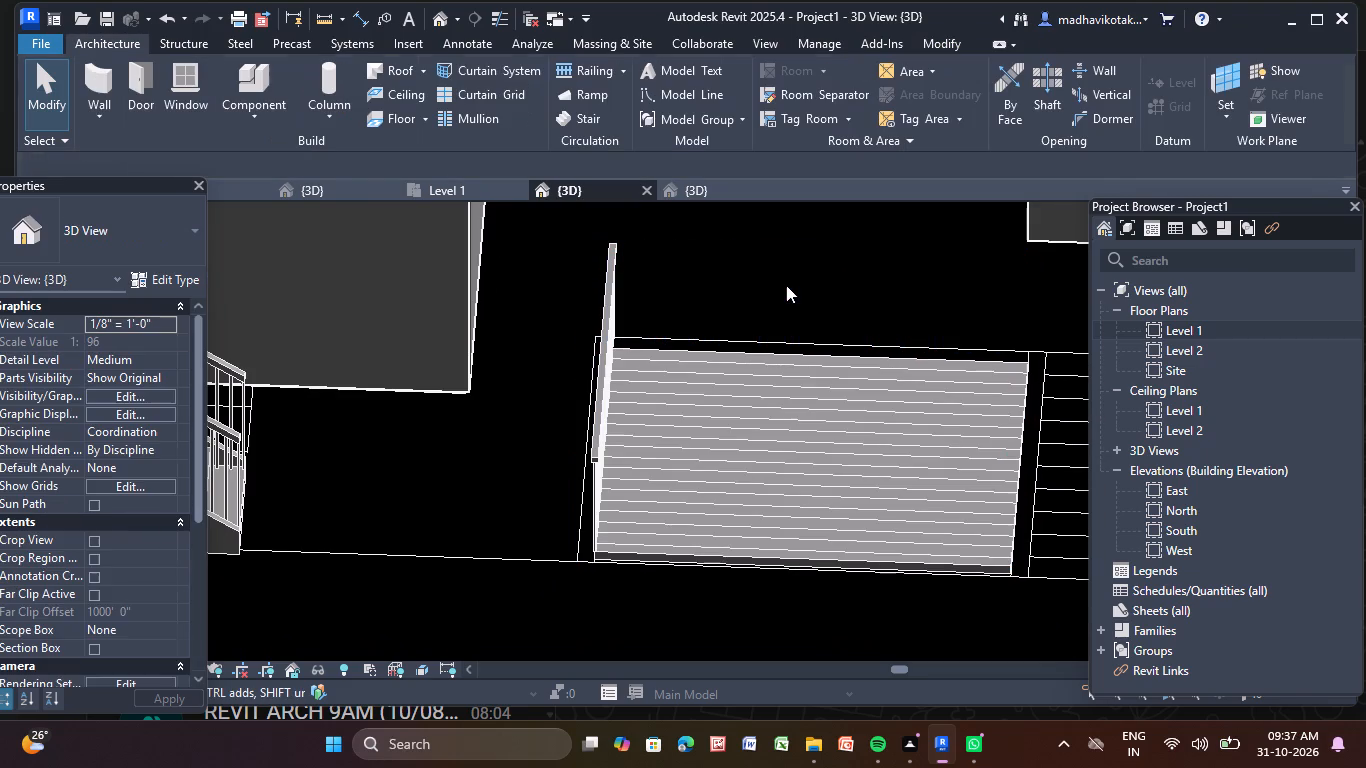
Delete the remaining Handrail - Rectangular railing on the ramp's staircase side.
click(598, 386)
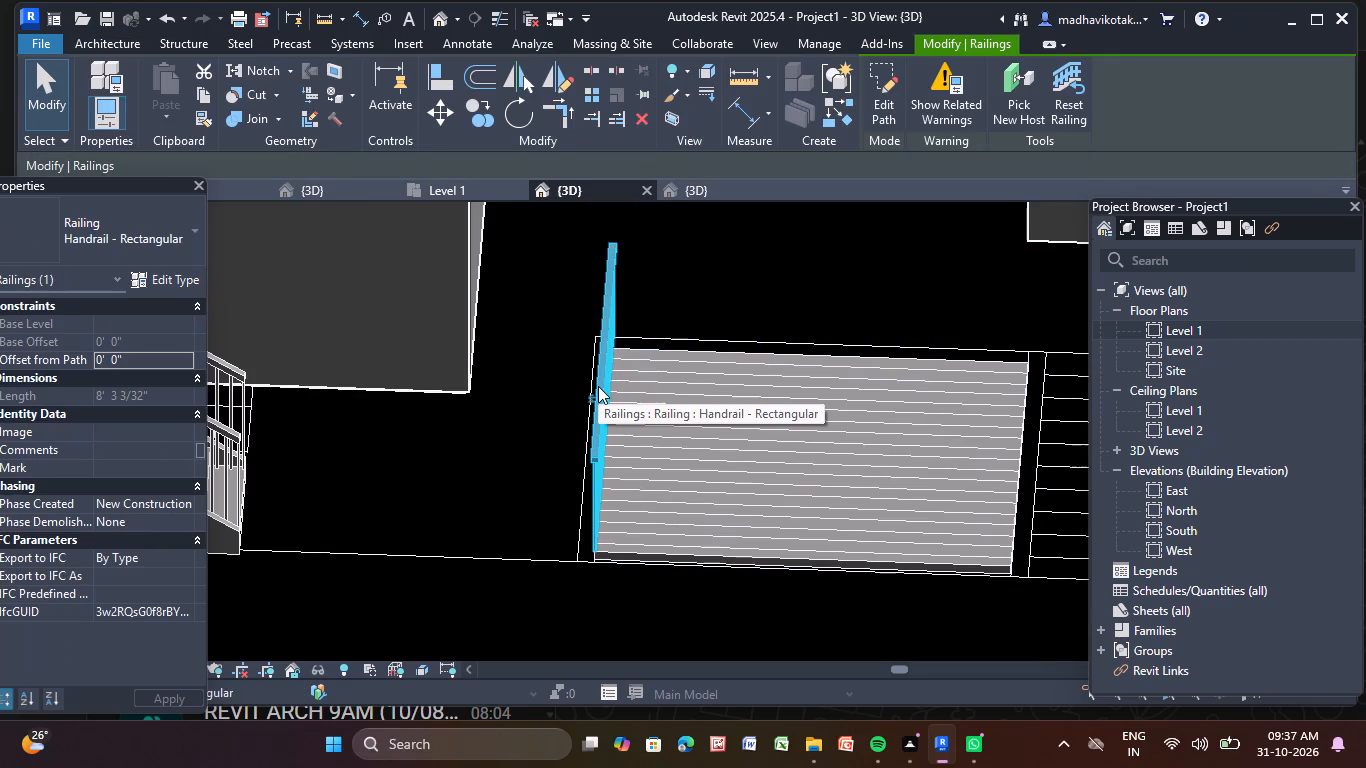
key(Delete)
shift+middle_drag(847, 497, 822, 514)
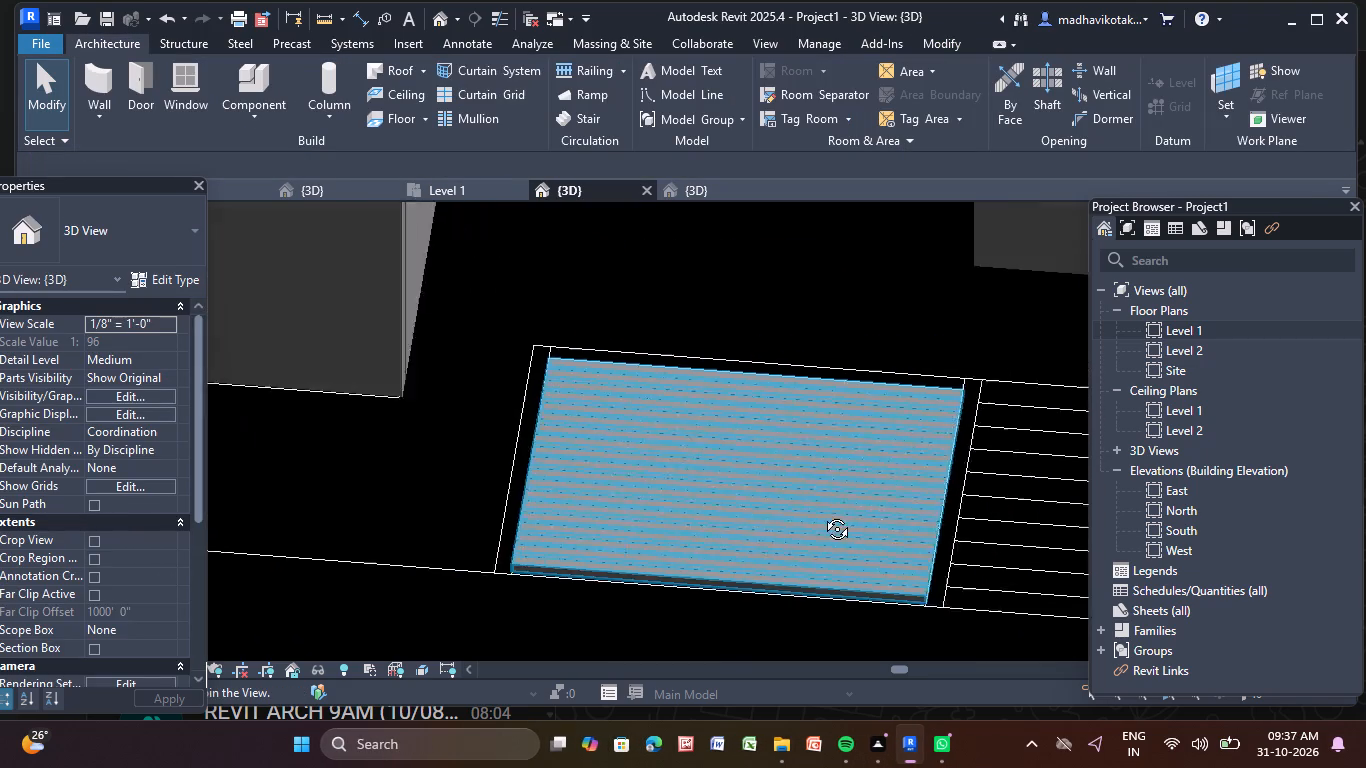
Examine the railing-free entrance ramp and its surroundings from several angles and distances in the 3D view.
shift+middle_drag(822, 514, 897, 499)
scroll(892, 500, down, 5)
middle_drag(880, 503, 679, 504)
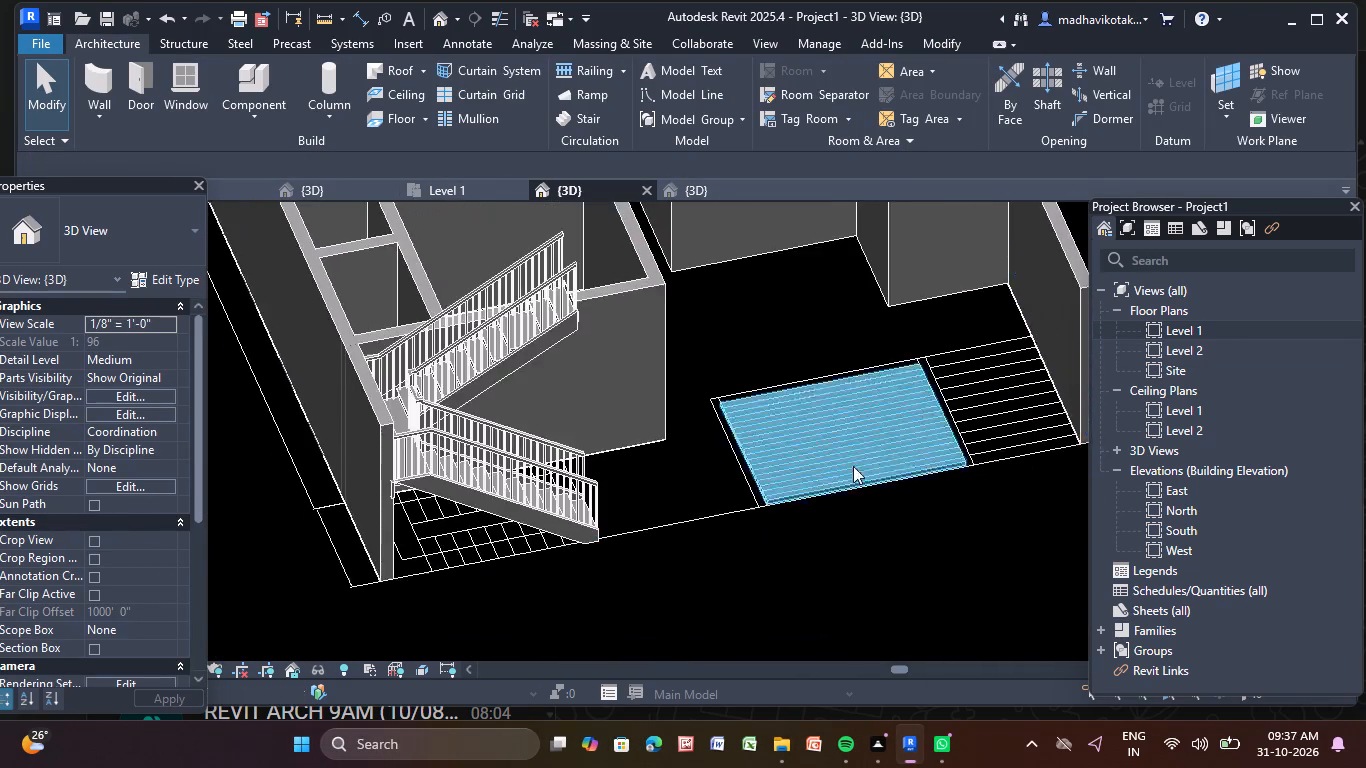
scroll(877, 453, up, 7)
middle_drag(900, 459, 801, 377)
shift+middle_drag(801, 378, 829, 352)
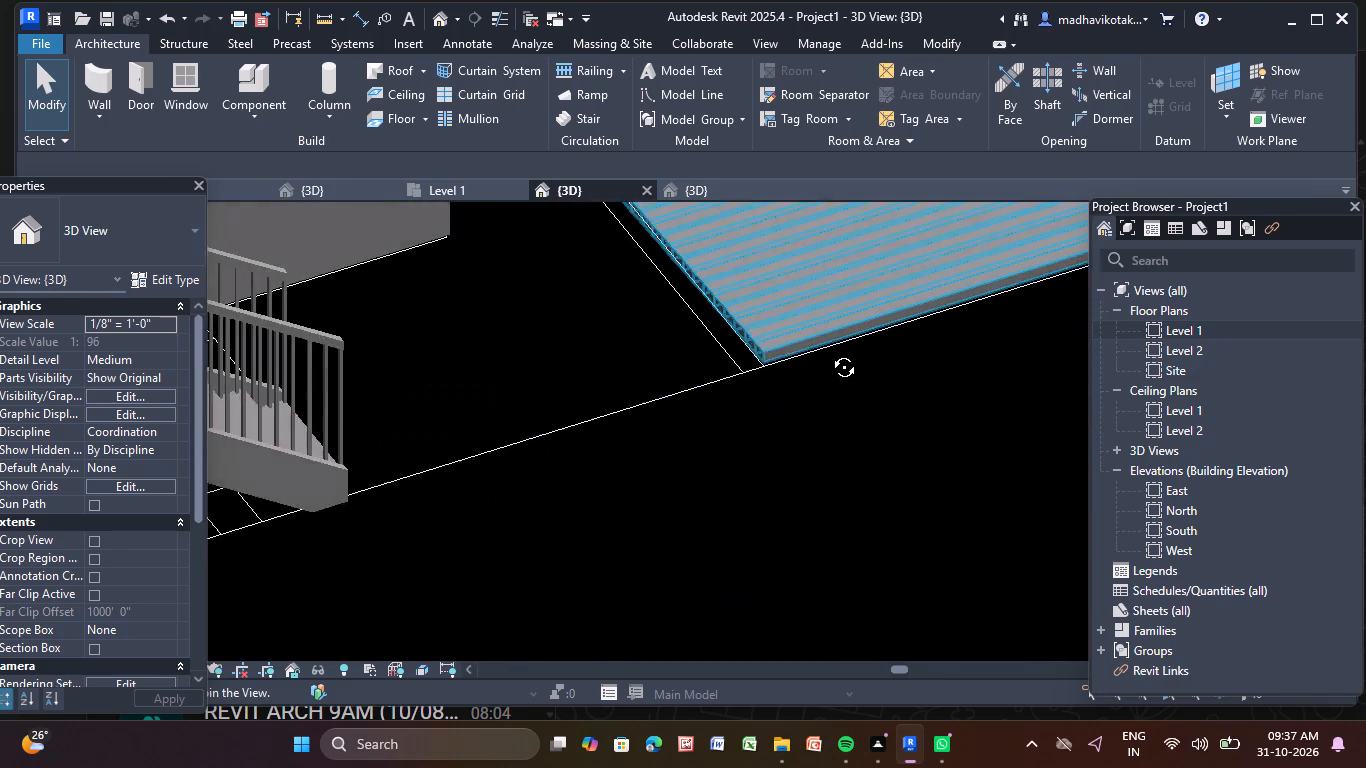
shift+middle_drag(829, 352, 771, 392)
scroll(763, 393, down, 3)
scroll(508, 514, up, 5)
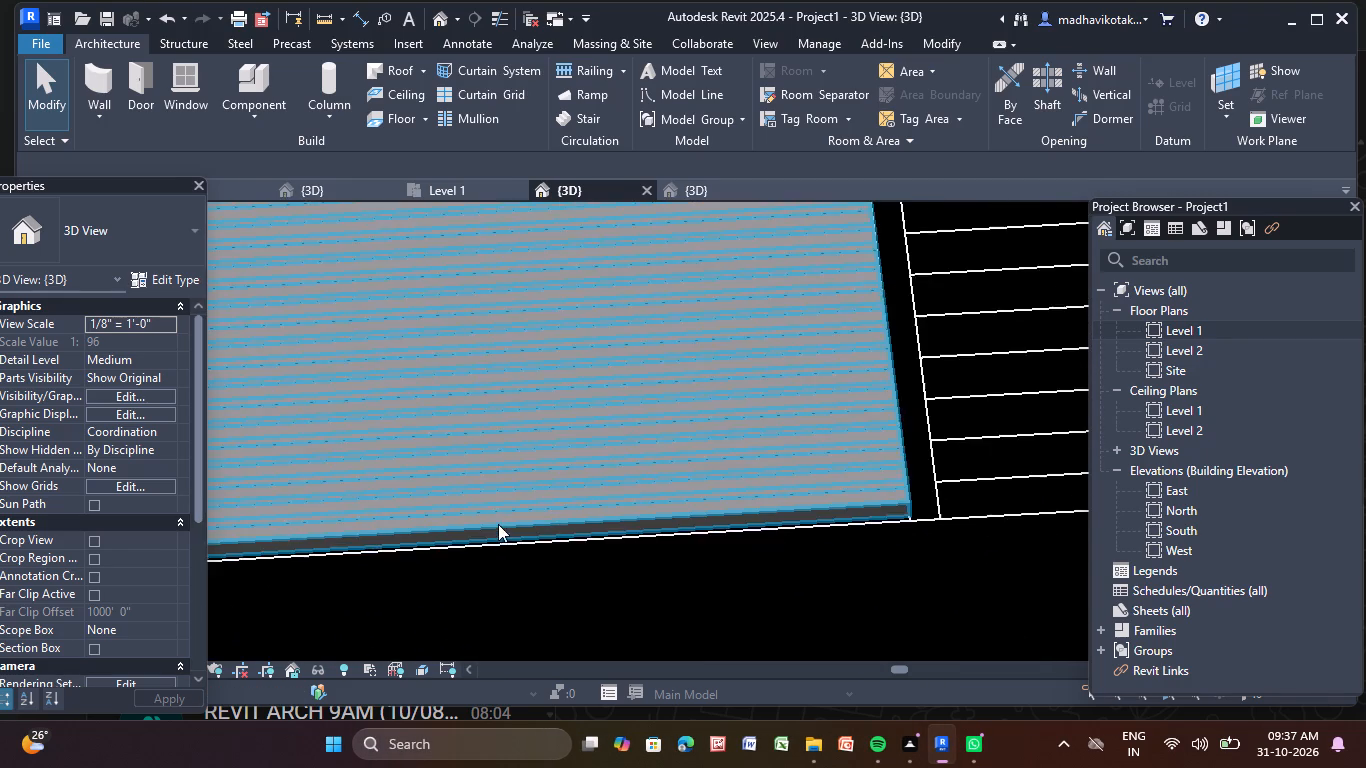
middle_drag(490, 521, 667, 351)
scroll(667, 351, up, 3)
scroll(661, 384, down, 5)
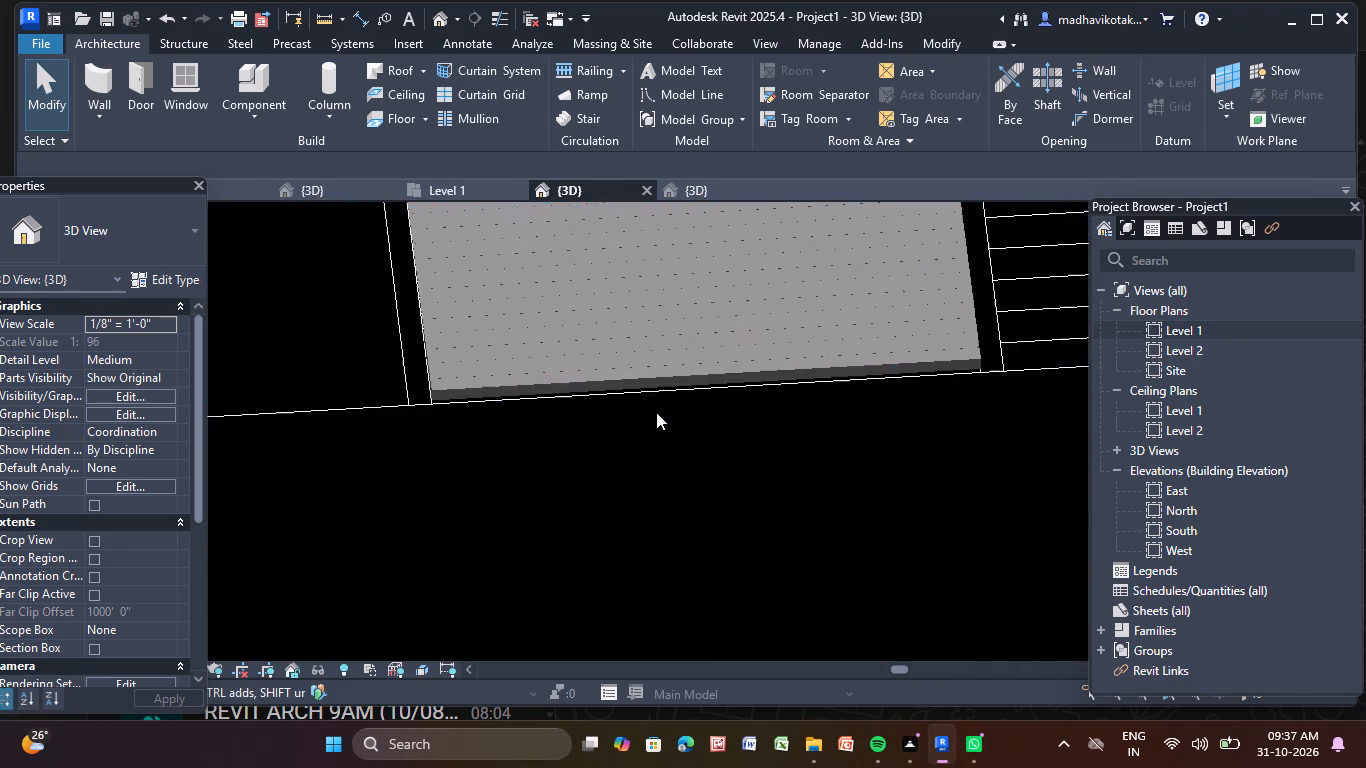
scroll(656, 412, down, 1)
middle_drag(657, 416, 670, 546)
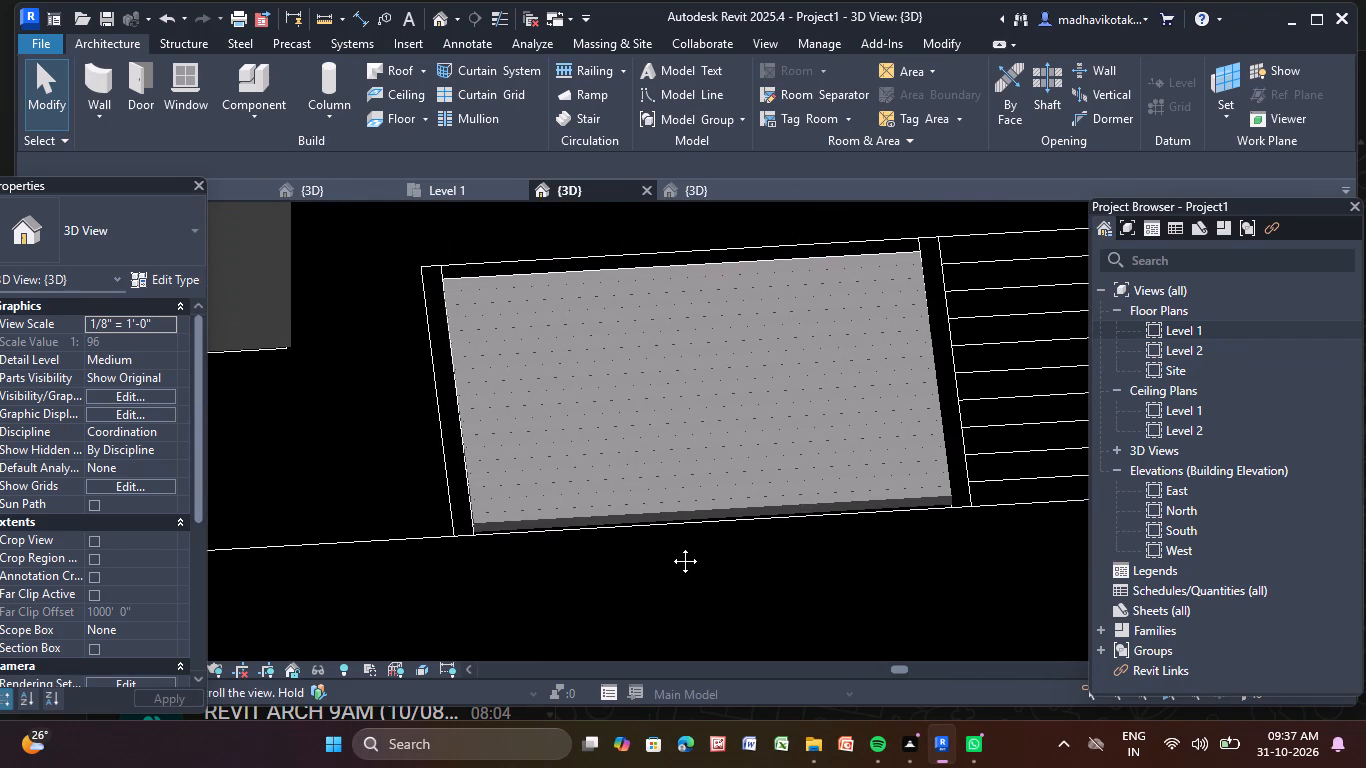
middle_drag(670, 546, 688, 599)
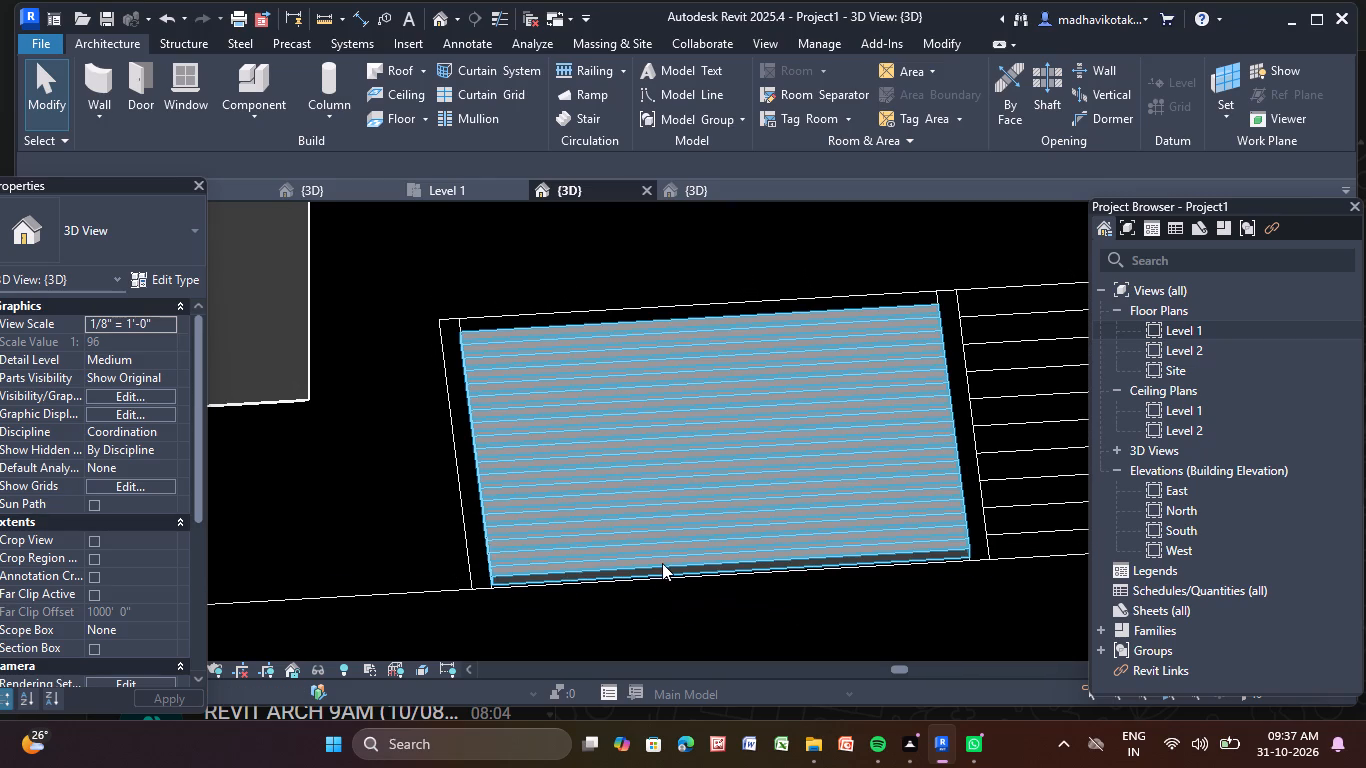
scroll(662, 563, down, 7)
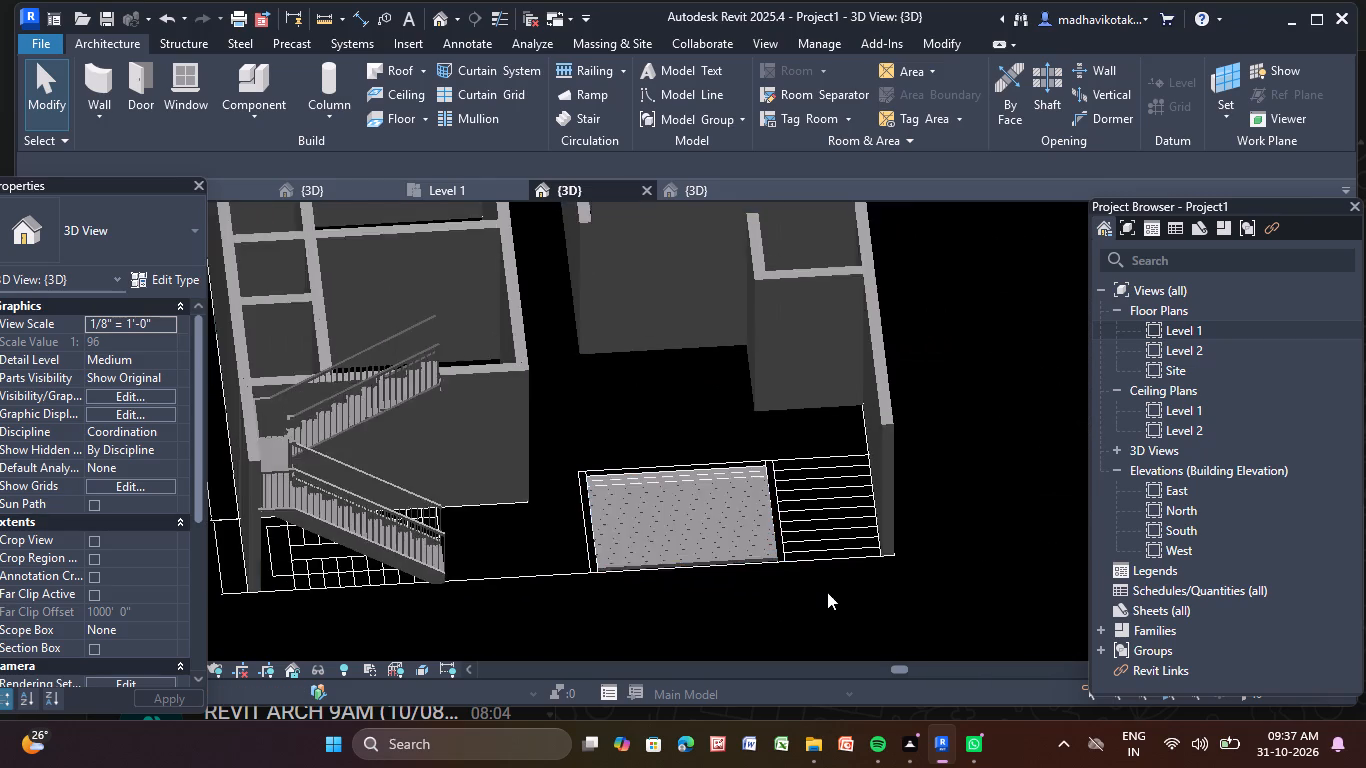
middle_drag(821, 621, 799, 509)
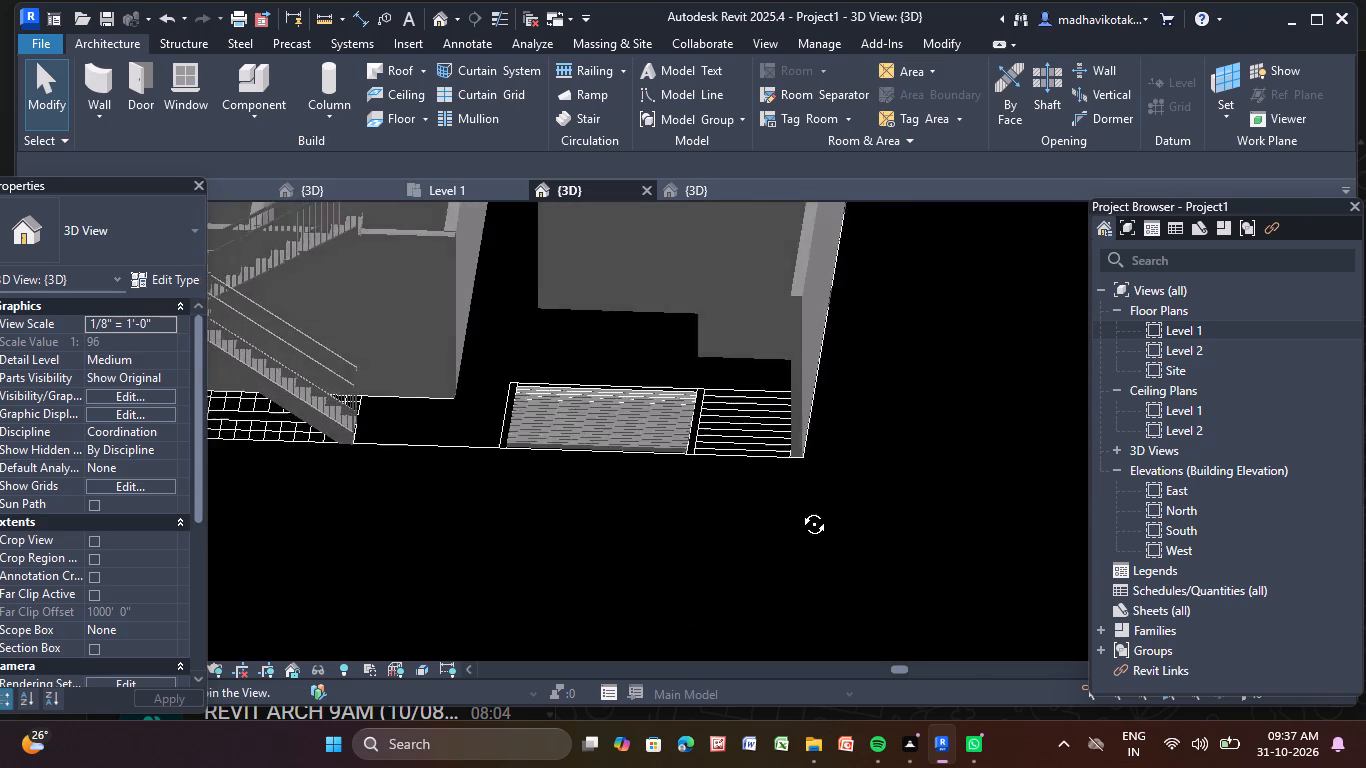
middle_drag(799, 509, 821, 529)
scroll(821, 529, down, 1)
shift+middle_drag(821, 529, 831, 536)
scroll(812, 445, up, 3)
scroll(812, 445, down, 5)
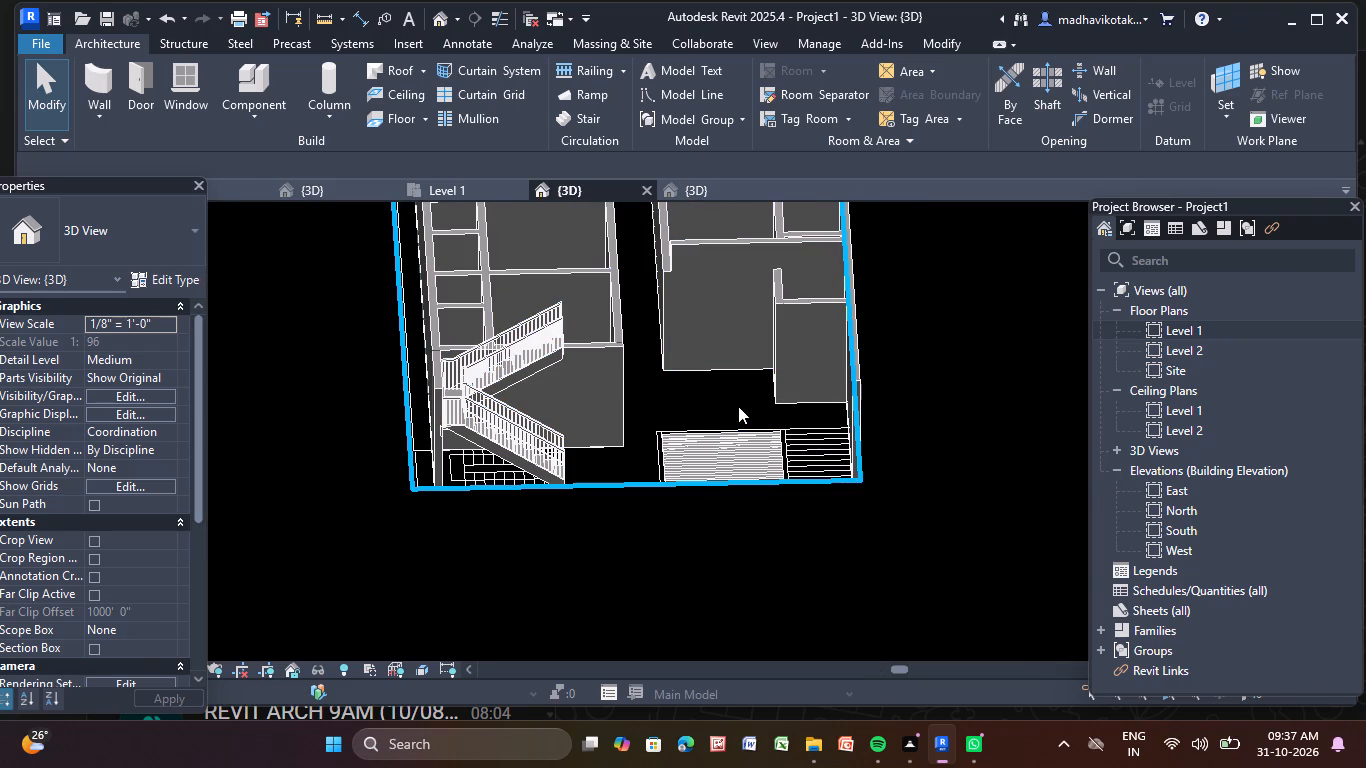
scroll(736, 412, down, 6)
middle_drag(729, 427, 727, 482)
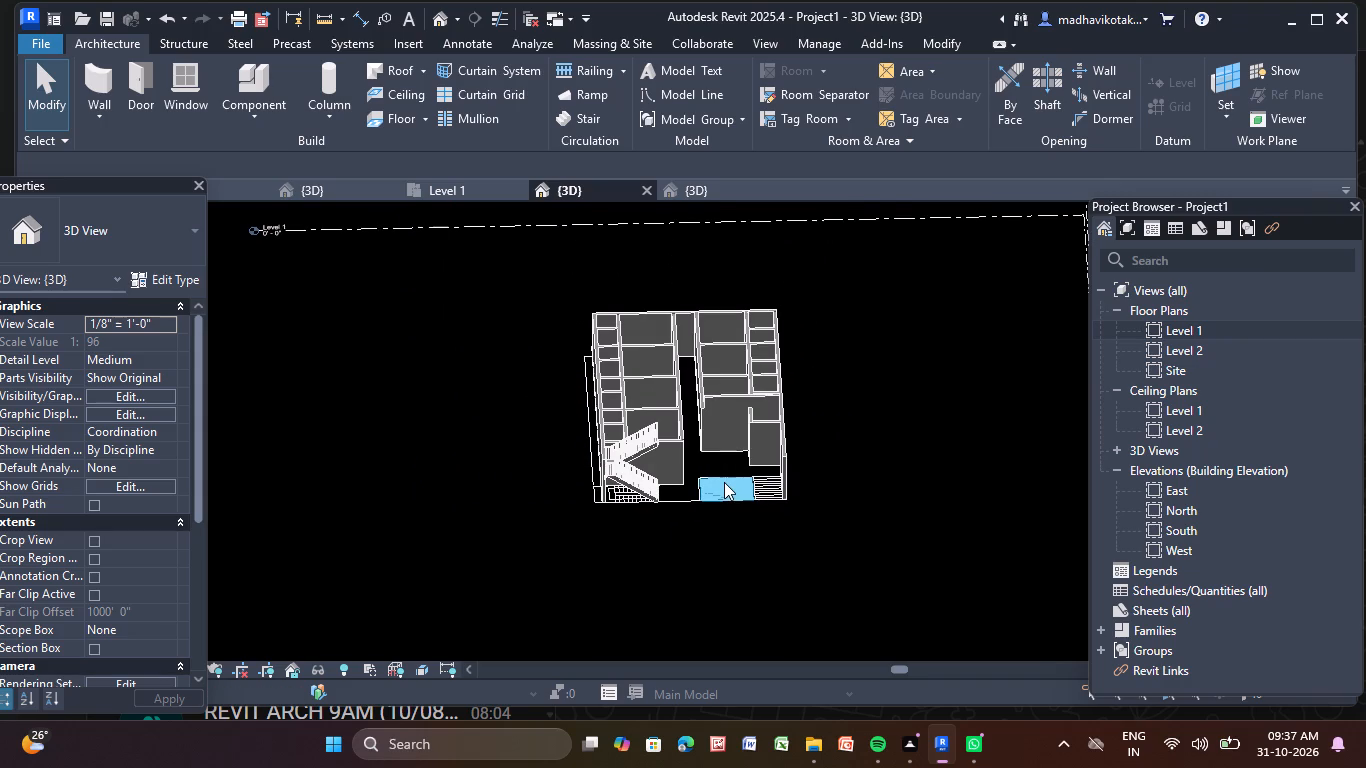
scroll(696, 451, up, 1)
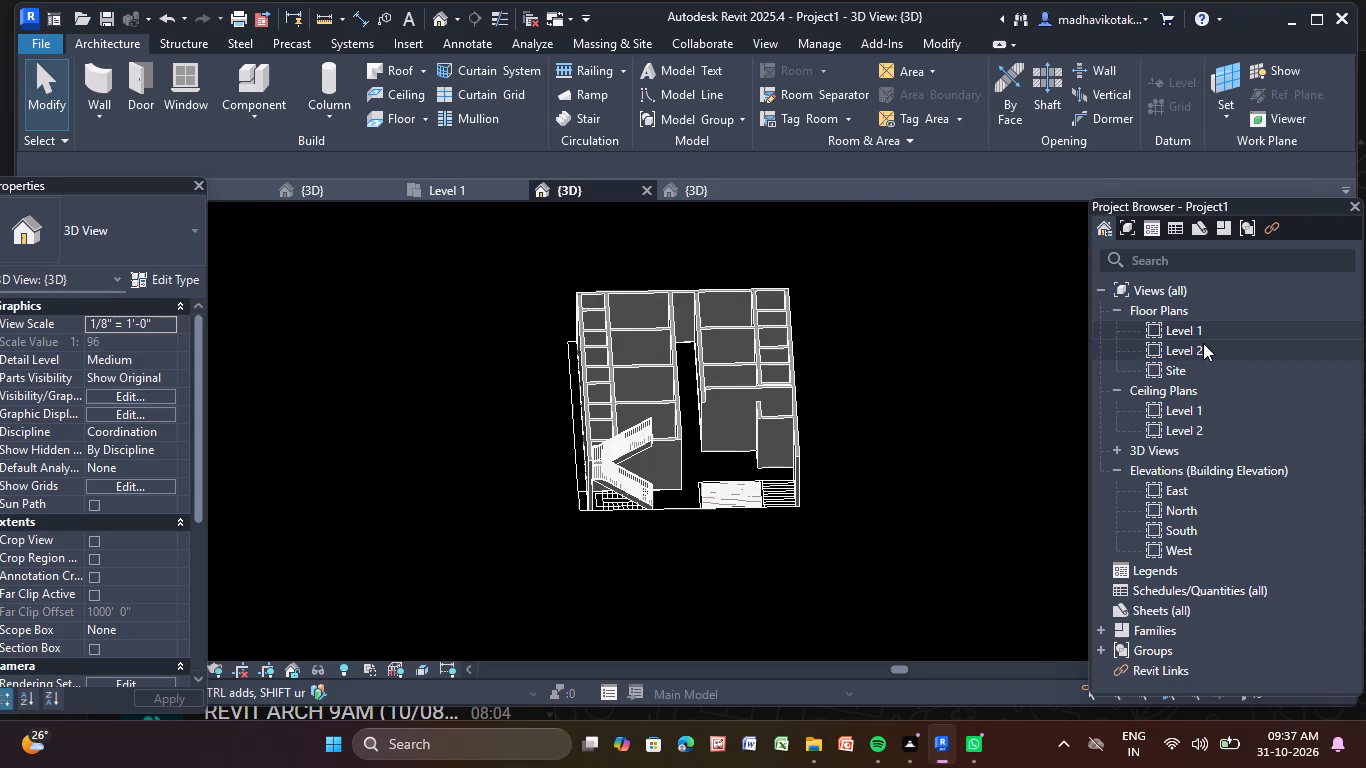
On the Level 1 plan, sketch a rectangular floor boundary from the building's rear staircase-side corner to the opposite front outer wall corner.
double_click(1210, 330)
scroll(1034, 376, down, 4)
scroll(881, 431, up, 3)
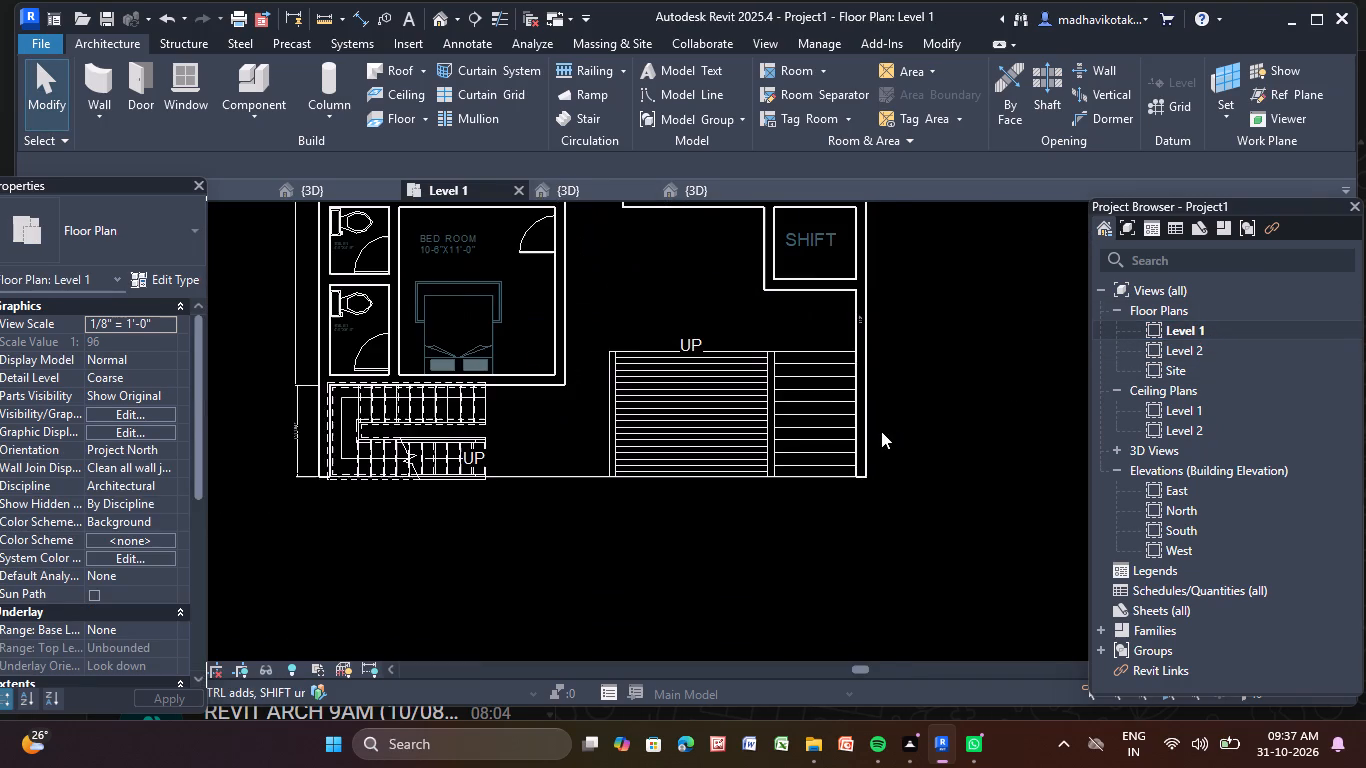
scroll(792, 417, down, 7)
middle_drag(782, 425, 743, 499)
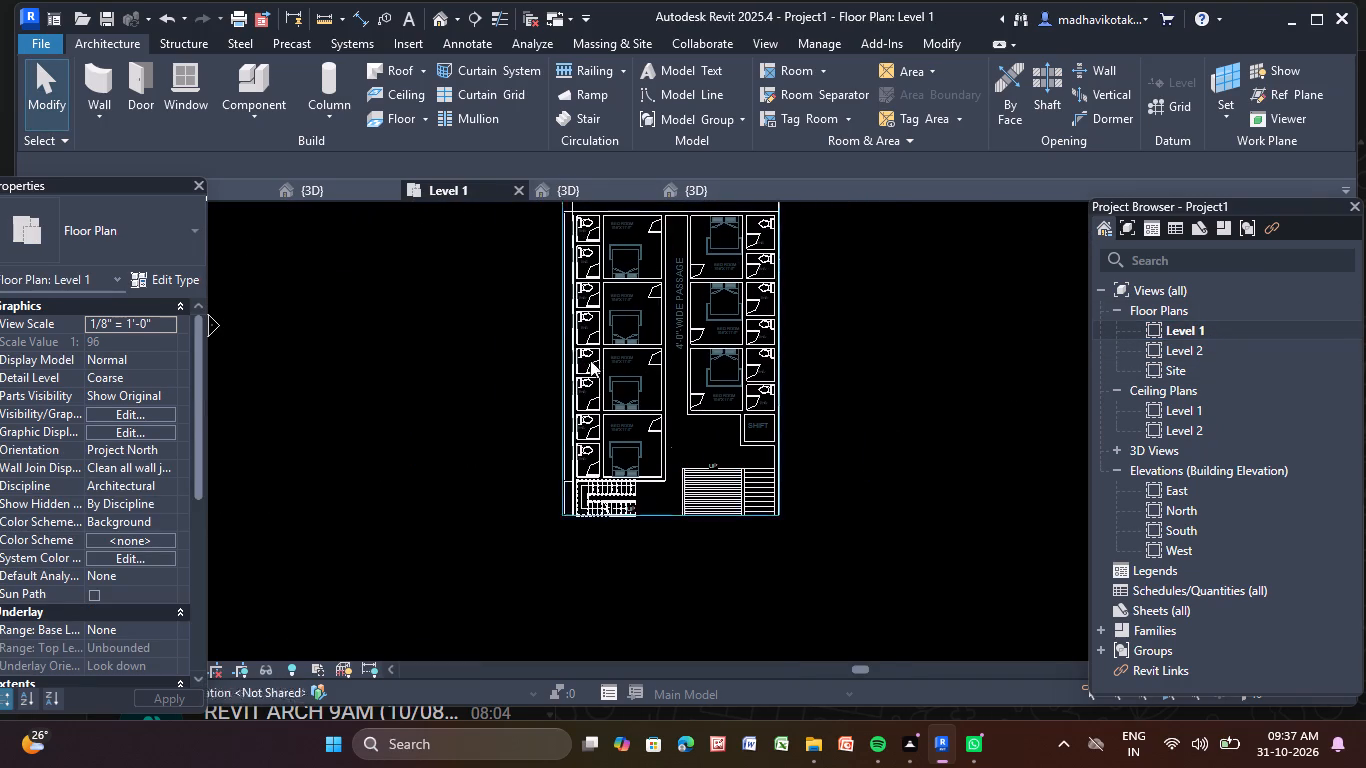
click(390, 115)
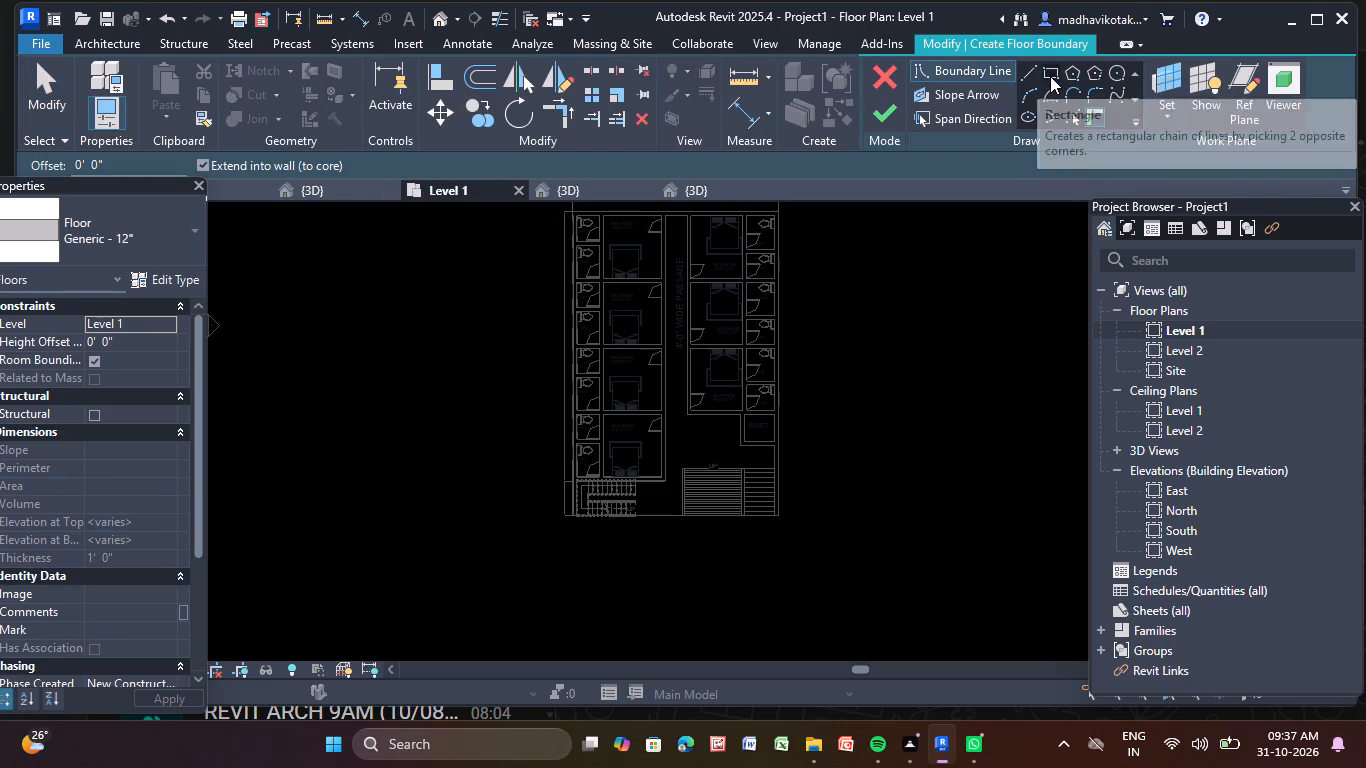
click(1050, 76)
scroll(845, 294, down, 3)
middle_drag(837, 303, 832, 406)
scroll(515, 300, up, 4)
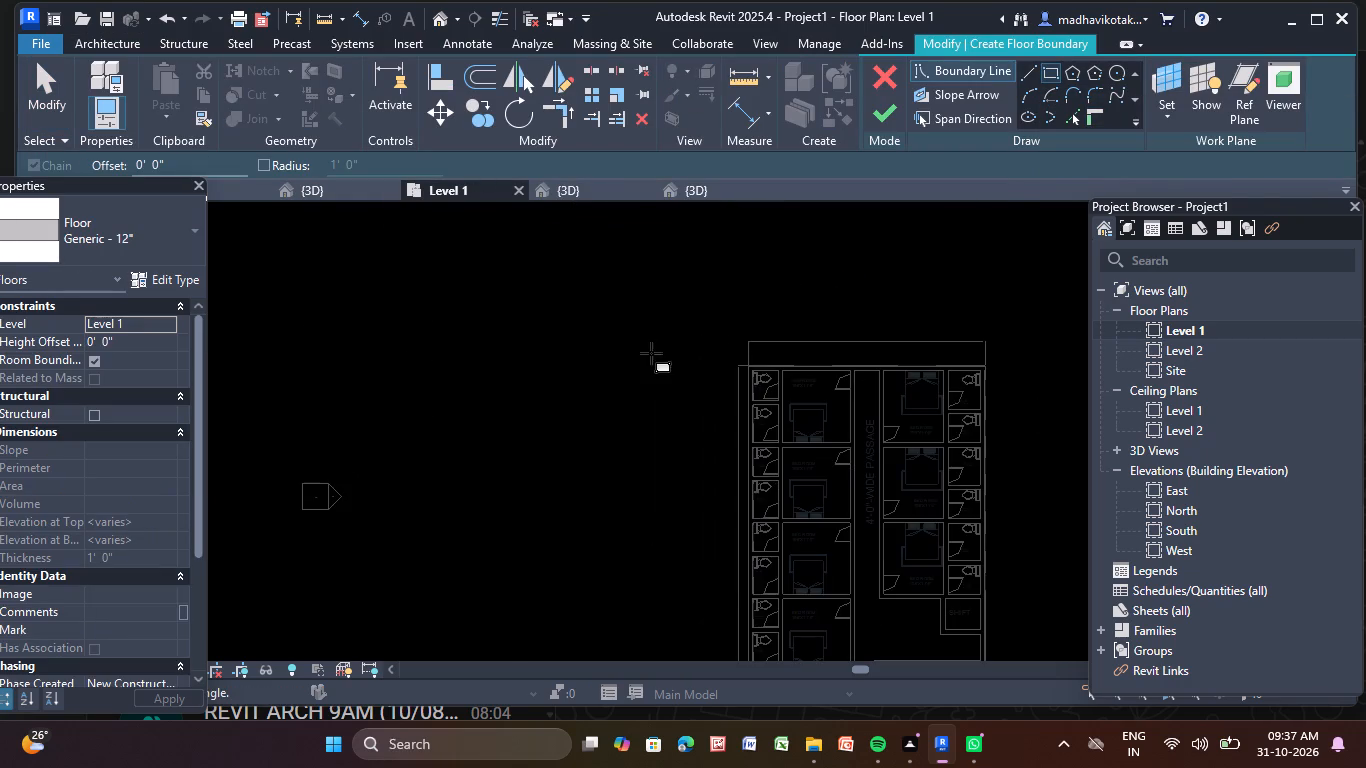
middle_drag(654, 353, 247, 287)
scroll(273, 290, up, 4)
scroll(391, 303, up, 5)
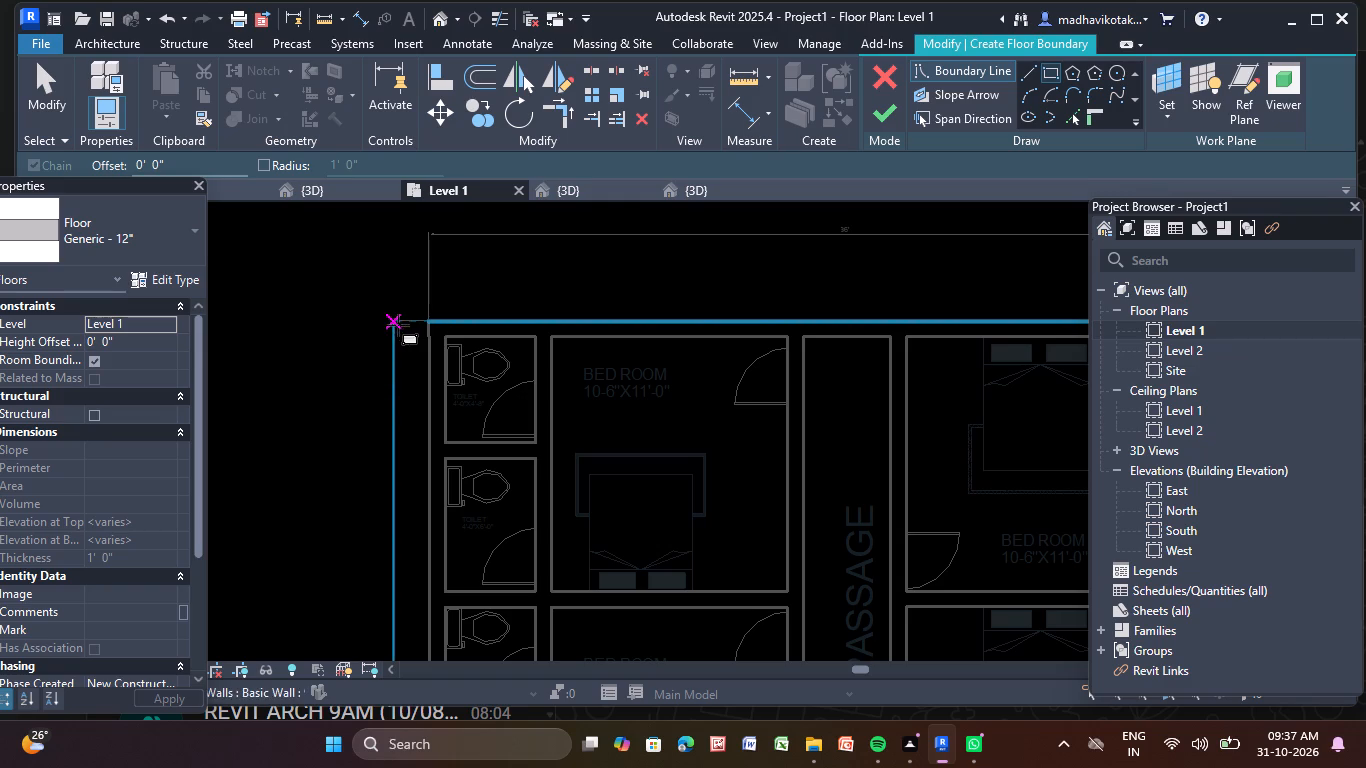
click(431, 323)
scroll(984, 433, down, 5)
middle_drag(973, 447, 971, 447)
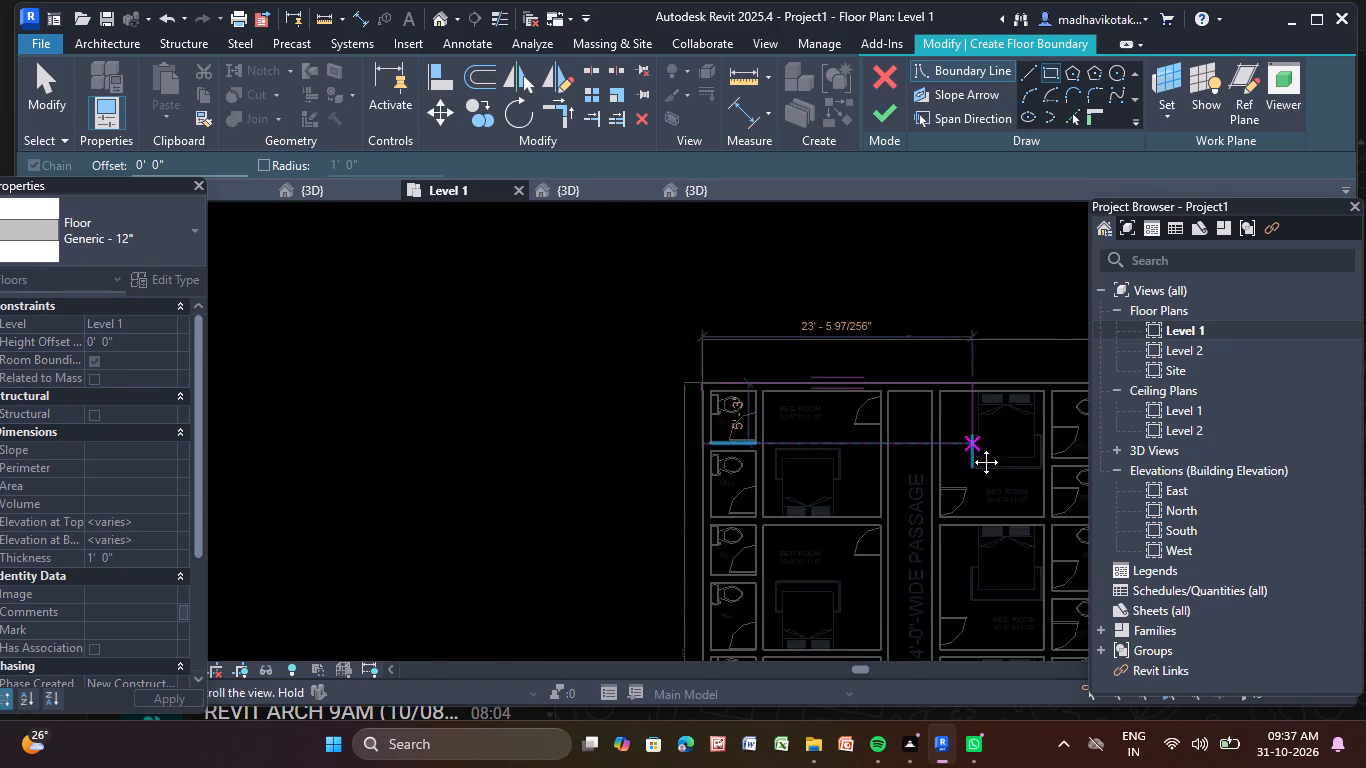
middle_drag(971, 447, 748, 157)
middle_drag(887, 638, 933, 259)
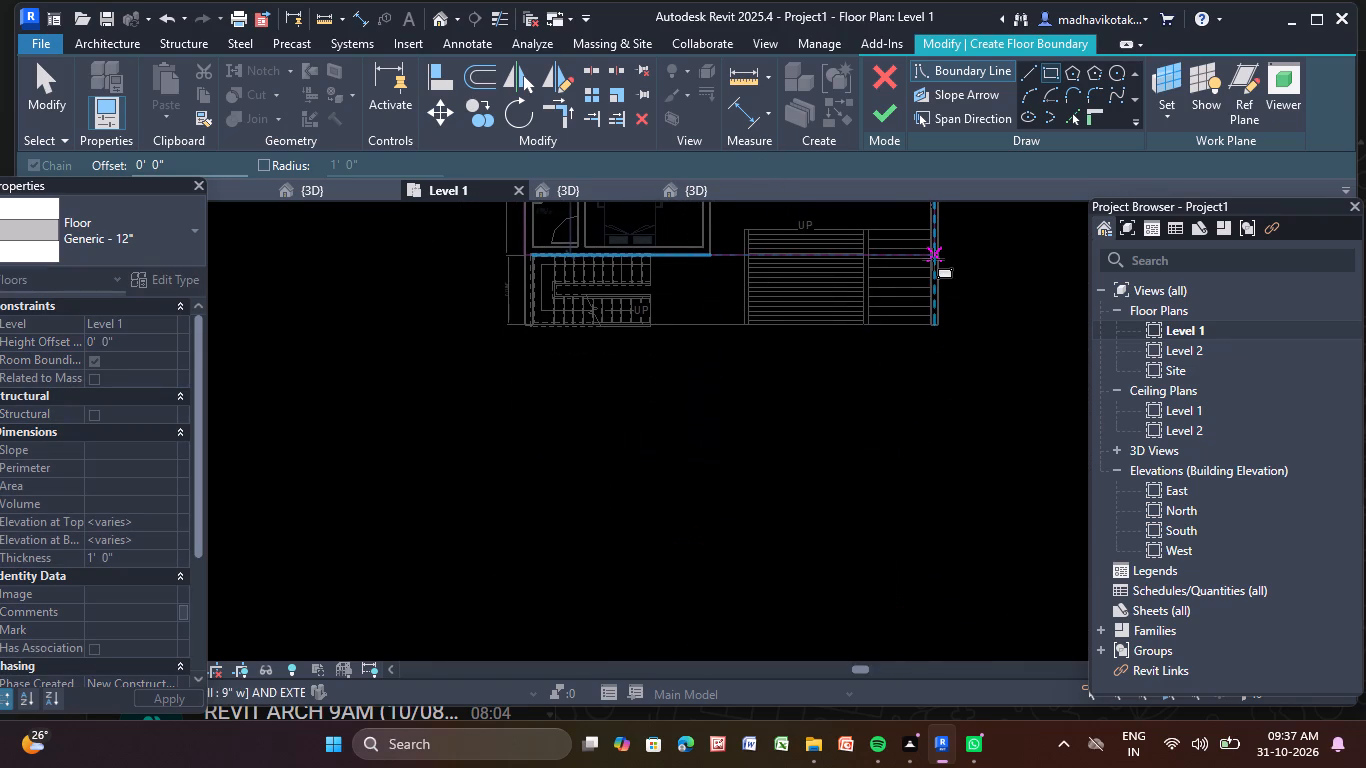
middle_drag(933, 259, 951, 334)
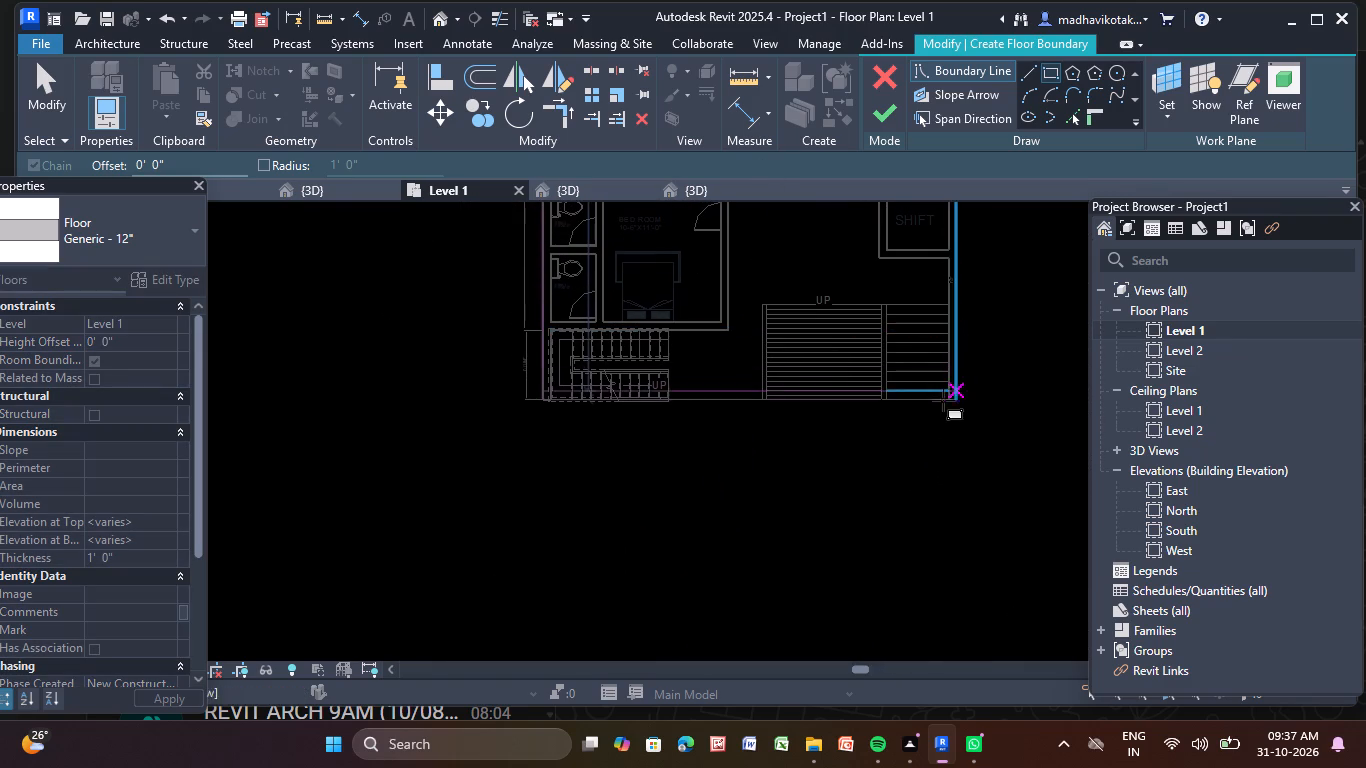
scroll(962, 396, up, 4)
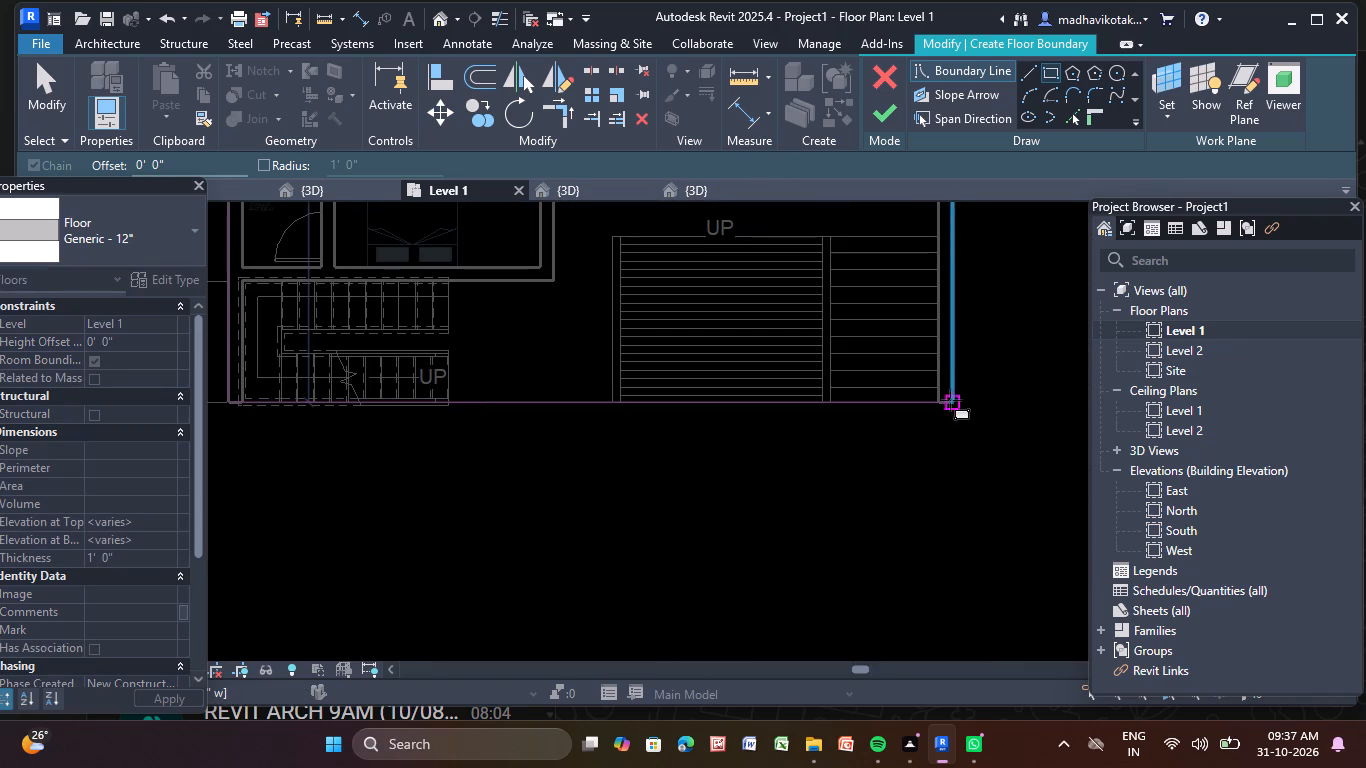
click(952, 405)
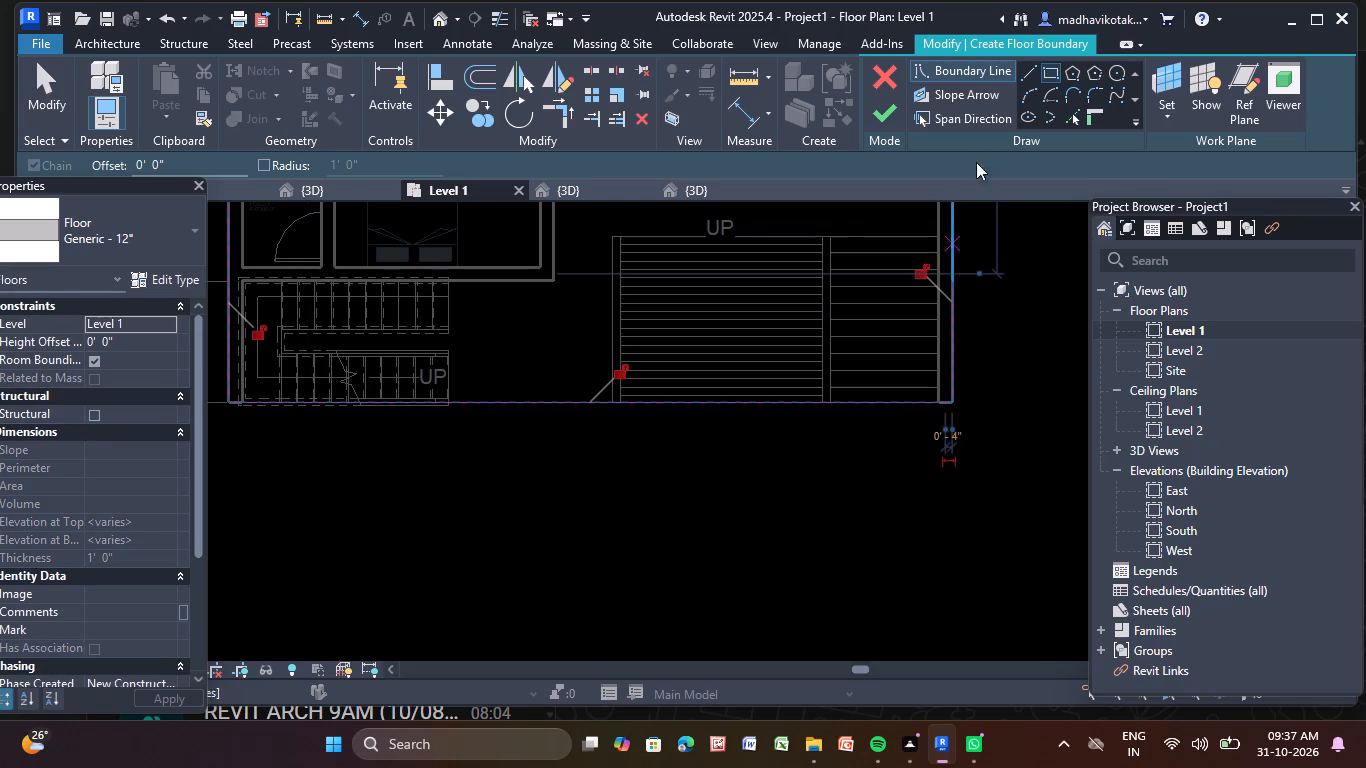
Finish the floor sketch and deselect the new floor.
click(878, 119)
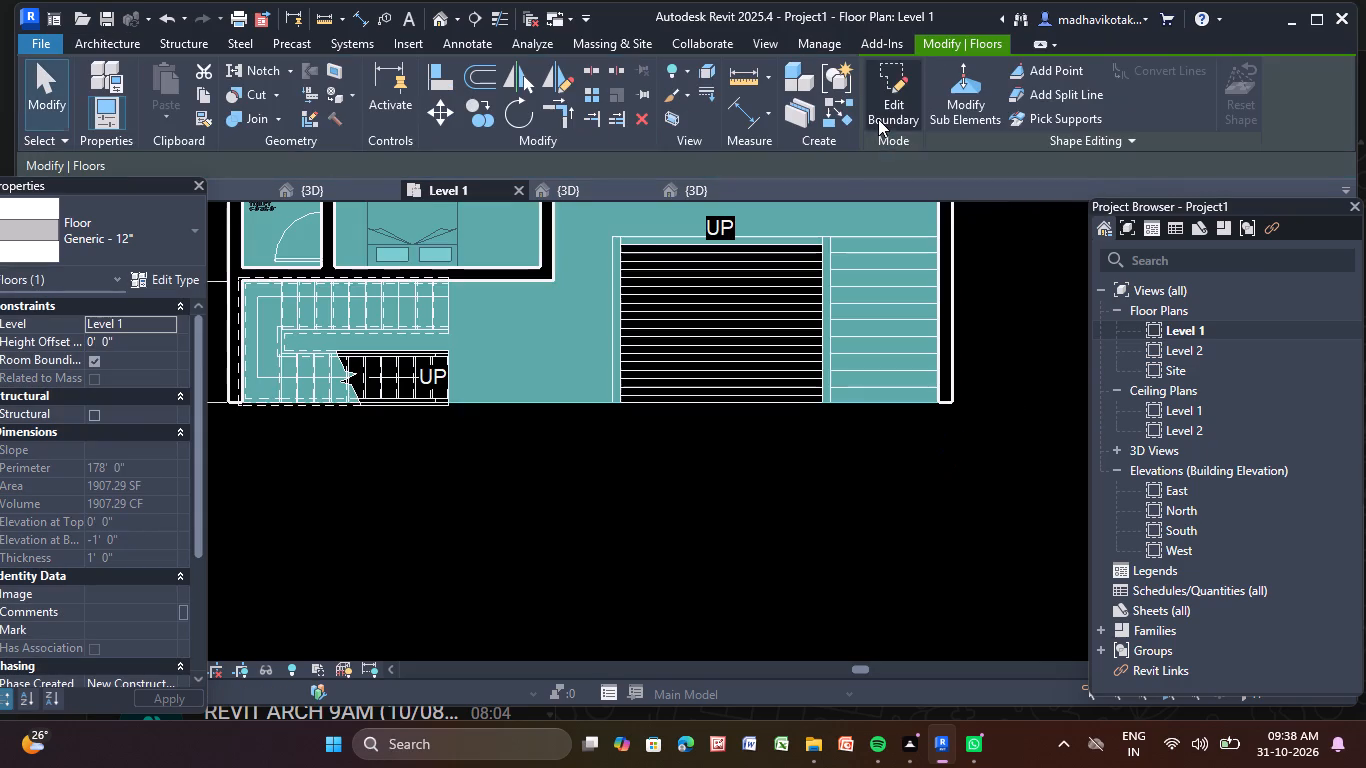
click(603, 458)
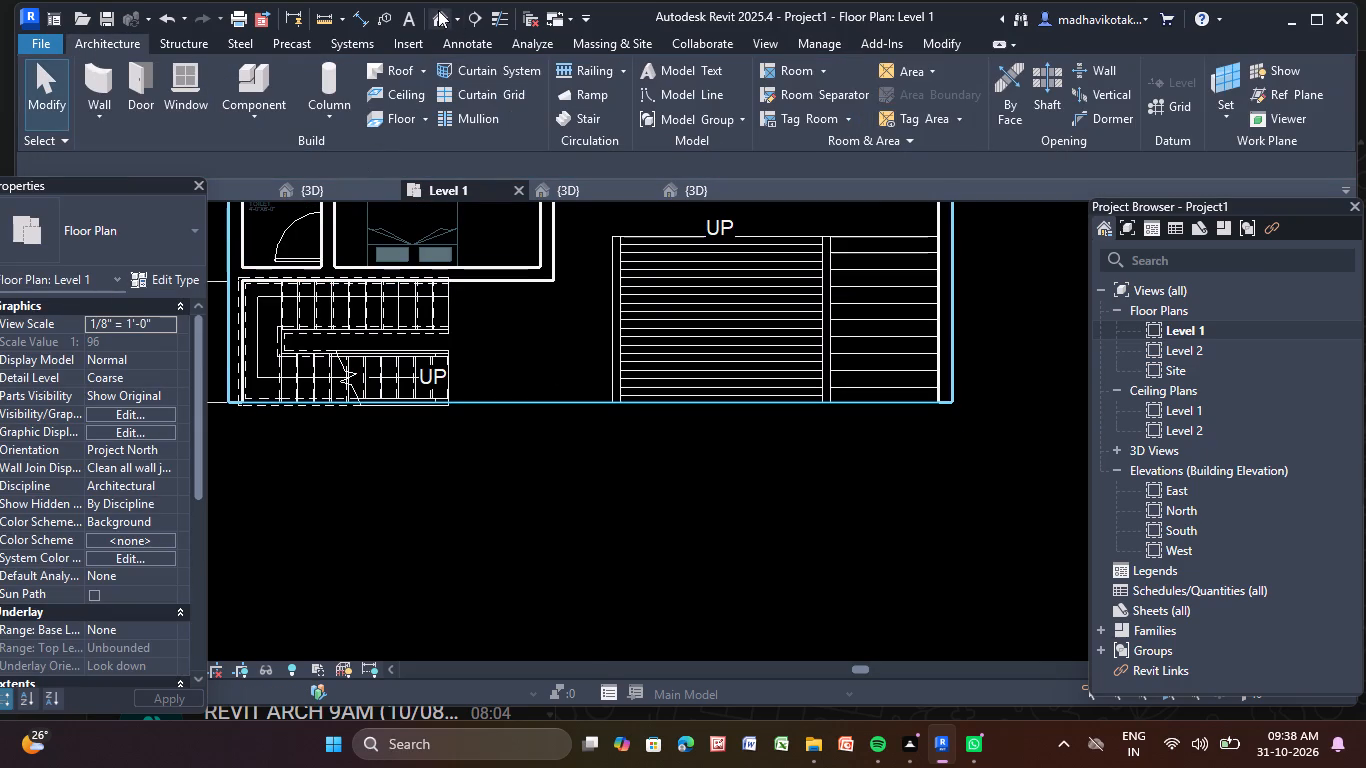
Open the 3D view and examine the new floor's front edge beside the ramp and staircase.
click(438, 10)
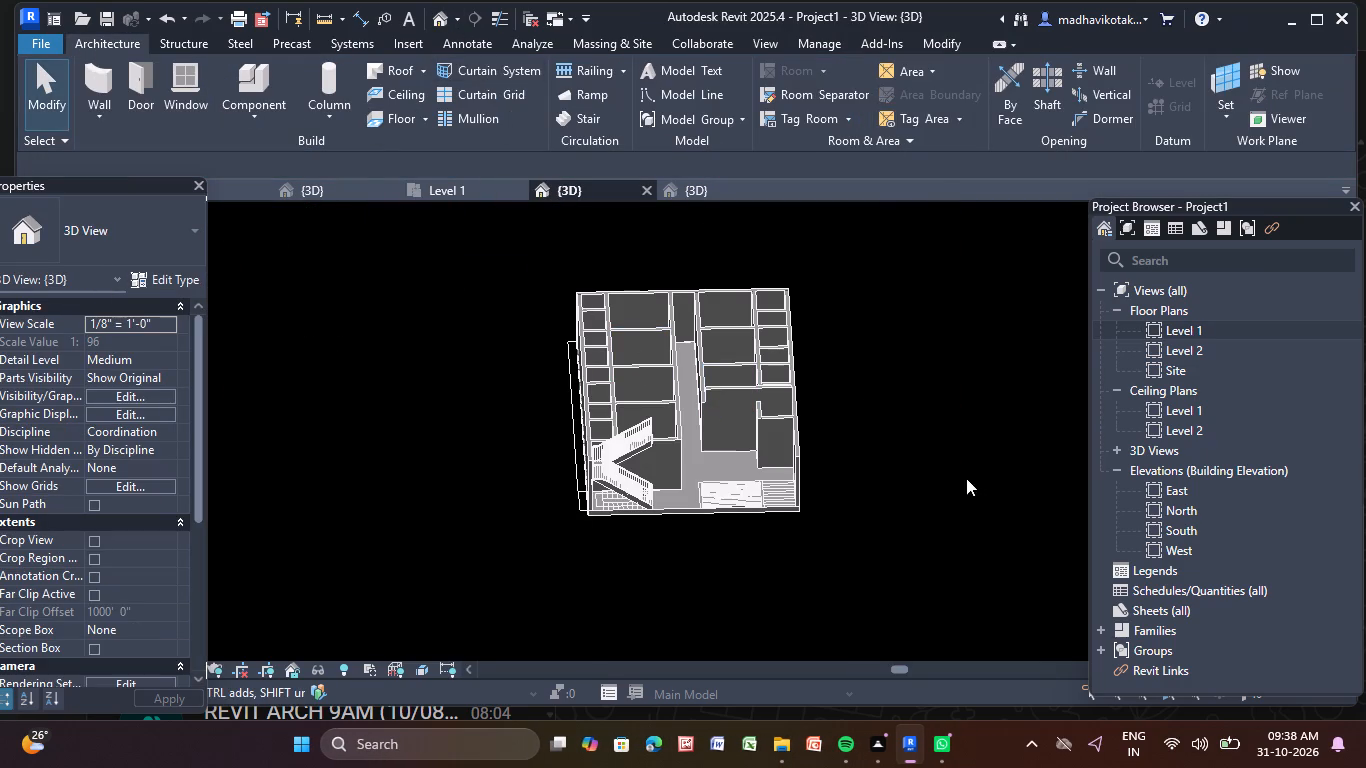
middle_drag(949, 470, 892, 363)
scroll(682, 448, up, 5)
scroll(613, 515, up, 3)
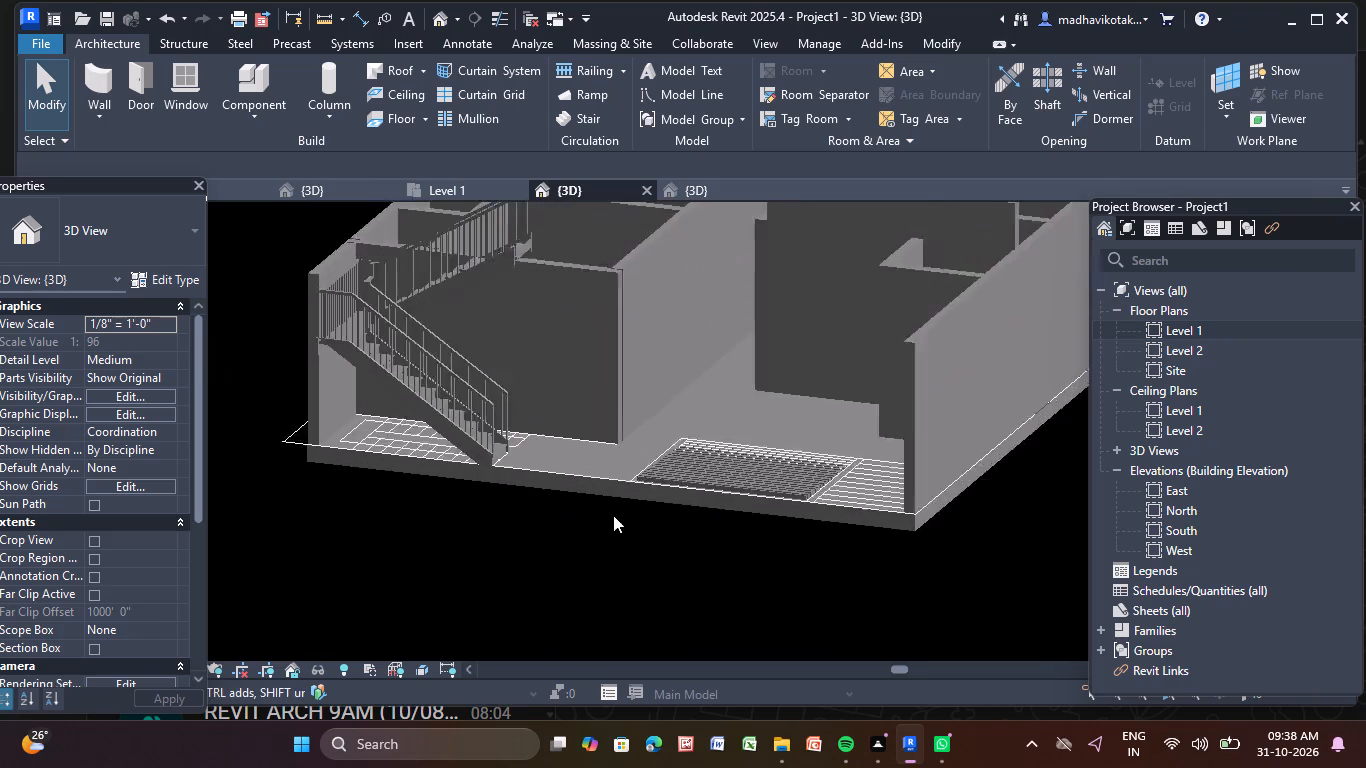
scroll(613, 515, up, 2)
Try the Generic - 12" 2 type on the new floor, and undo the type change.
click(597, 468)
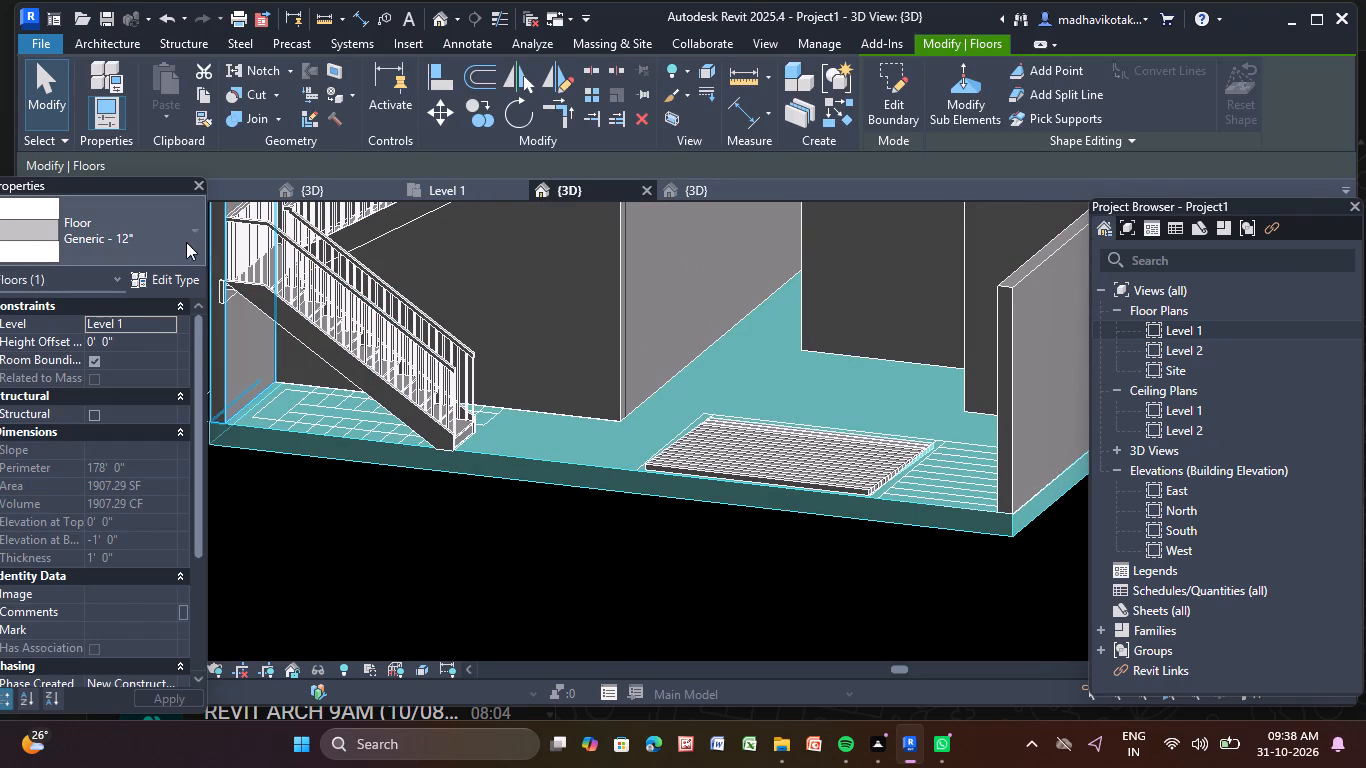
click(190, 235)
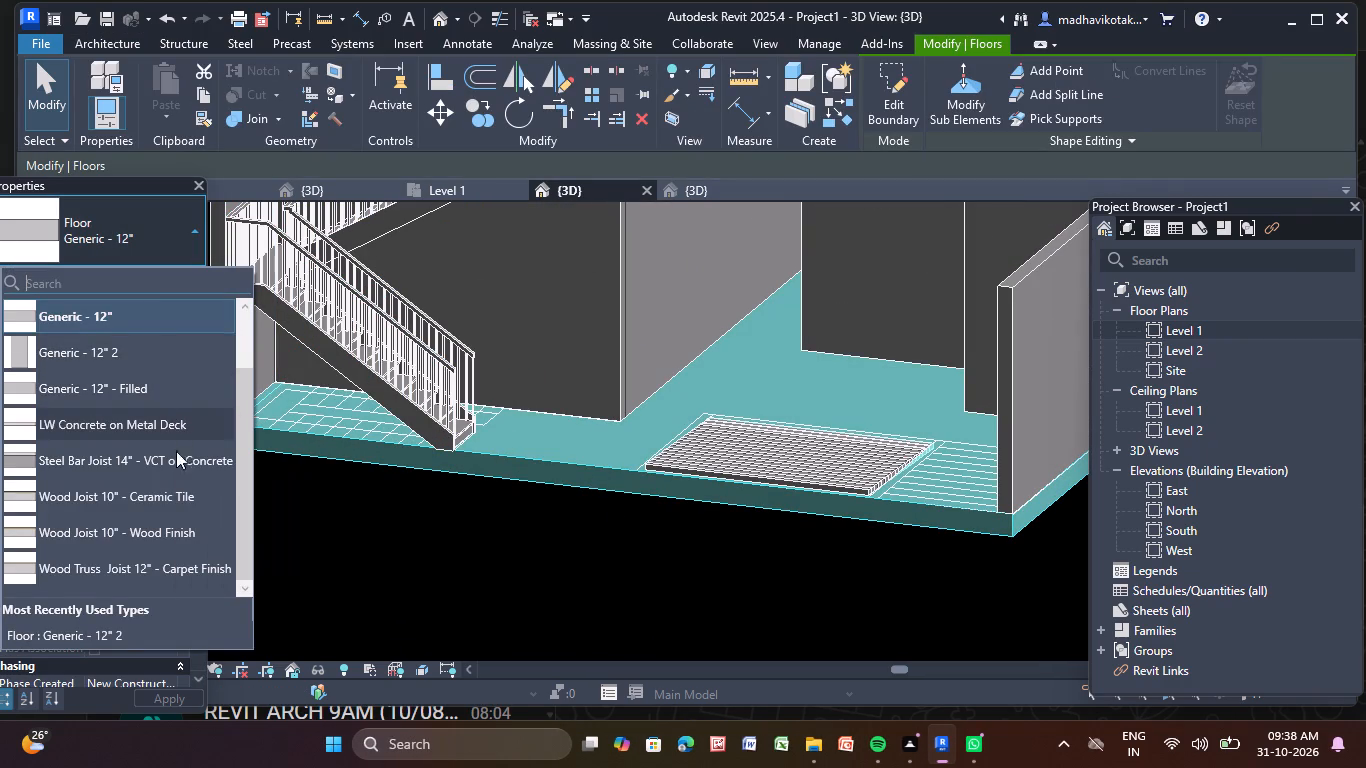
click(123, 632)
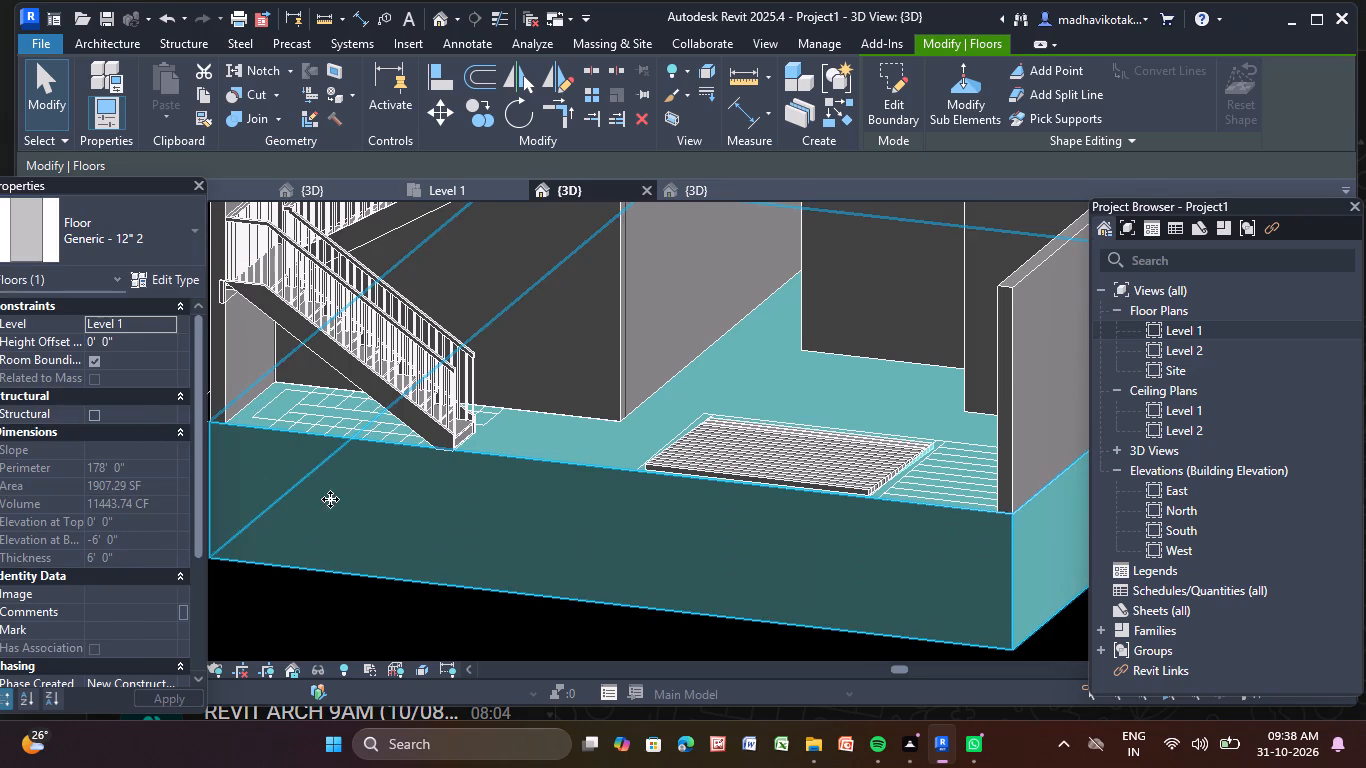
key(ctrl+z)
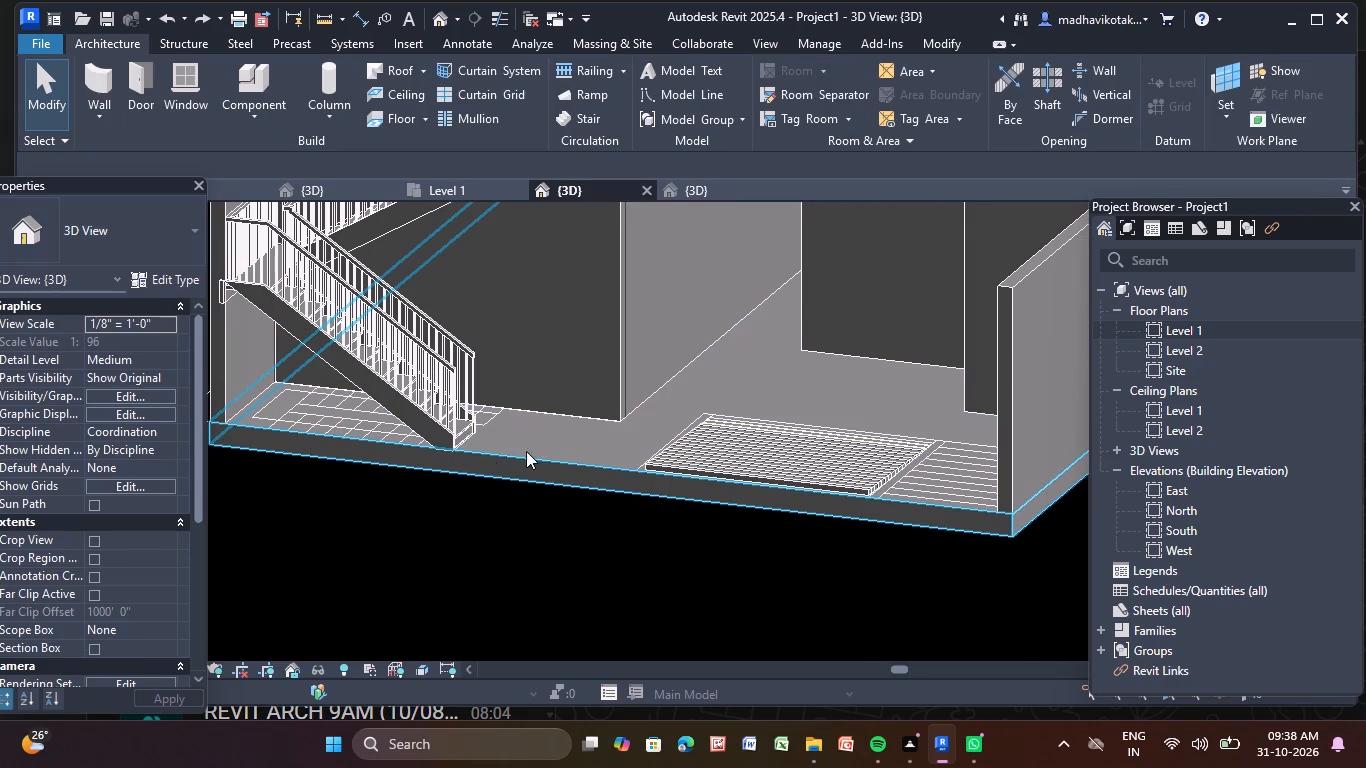
Set the structure layer thickness of the new floor's Generic - 12" type to 6" and apply it.
click(557, 446)
click(174, 280)
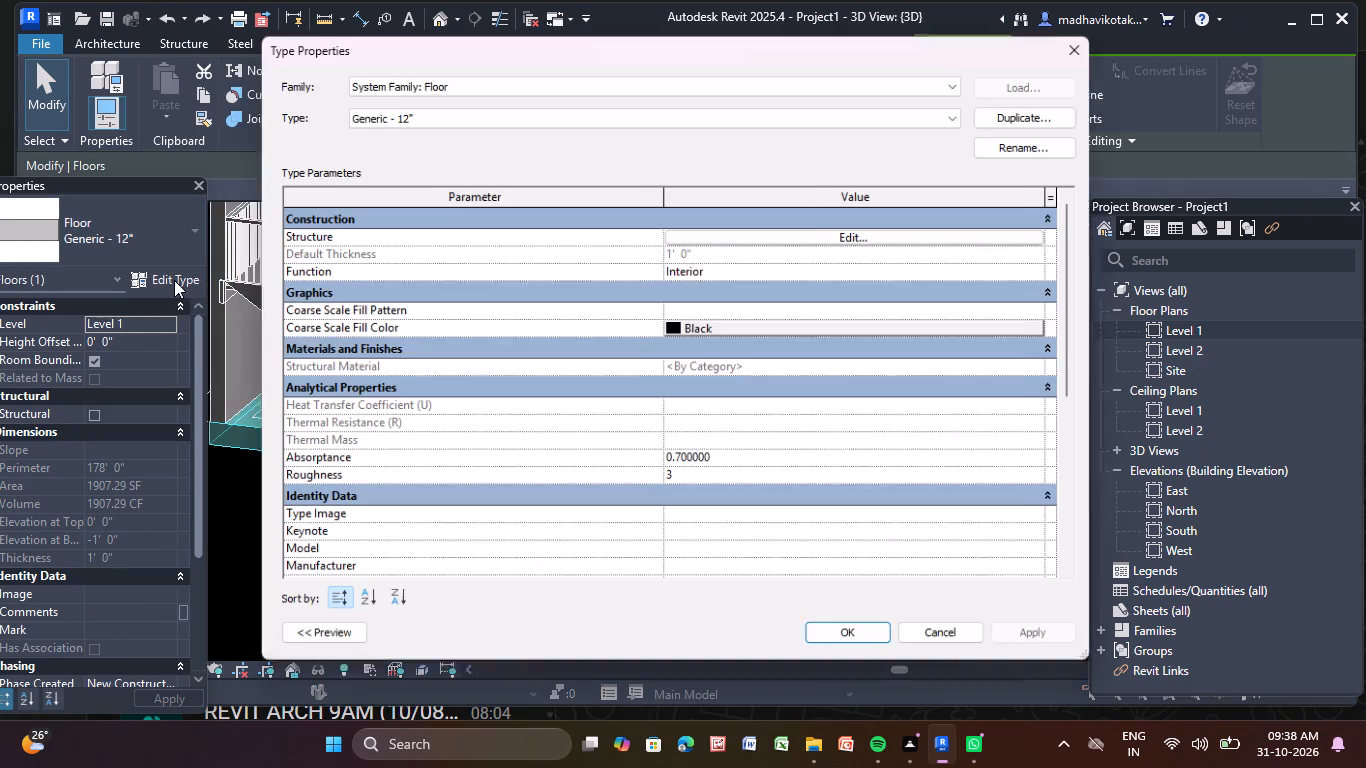
click(834, 234)
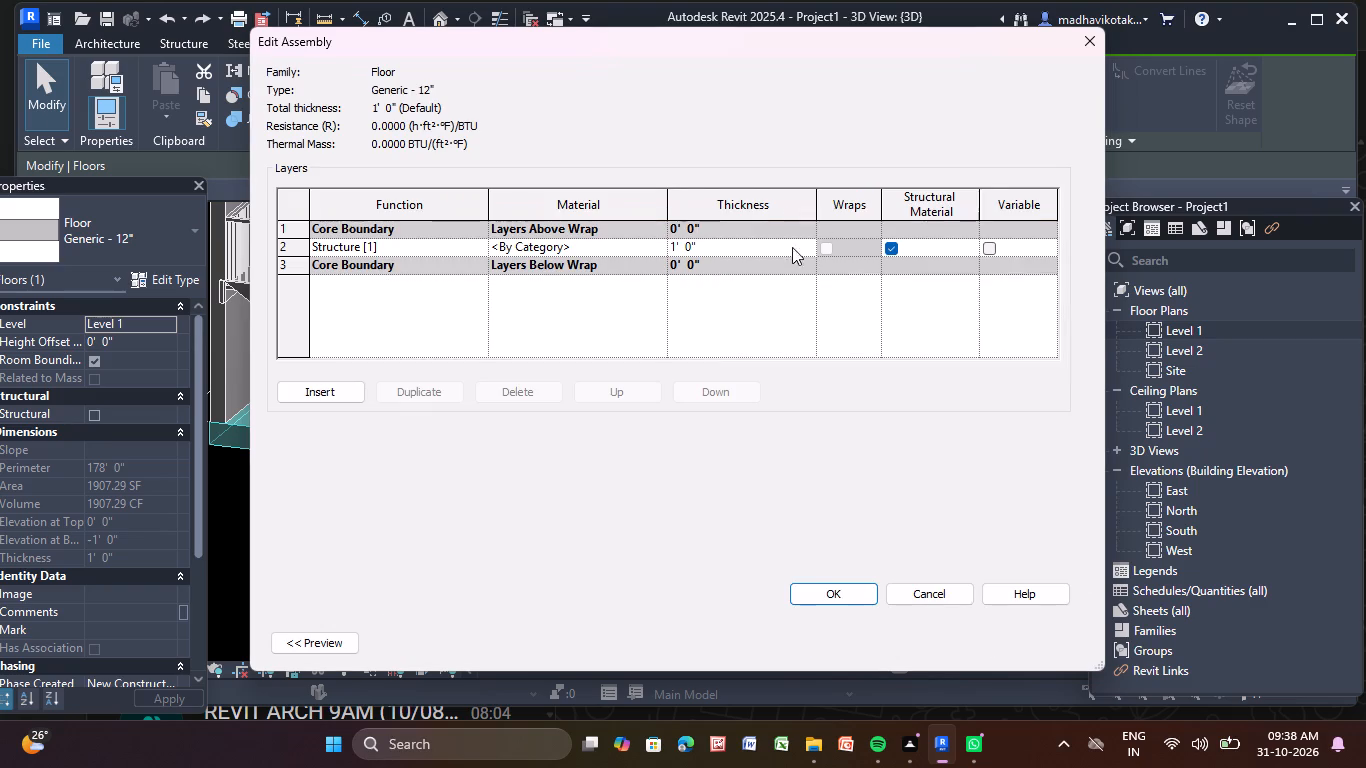
click(732, 252)
key(BackSpace)
text(6")
key(Return)
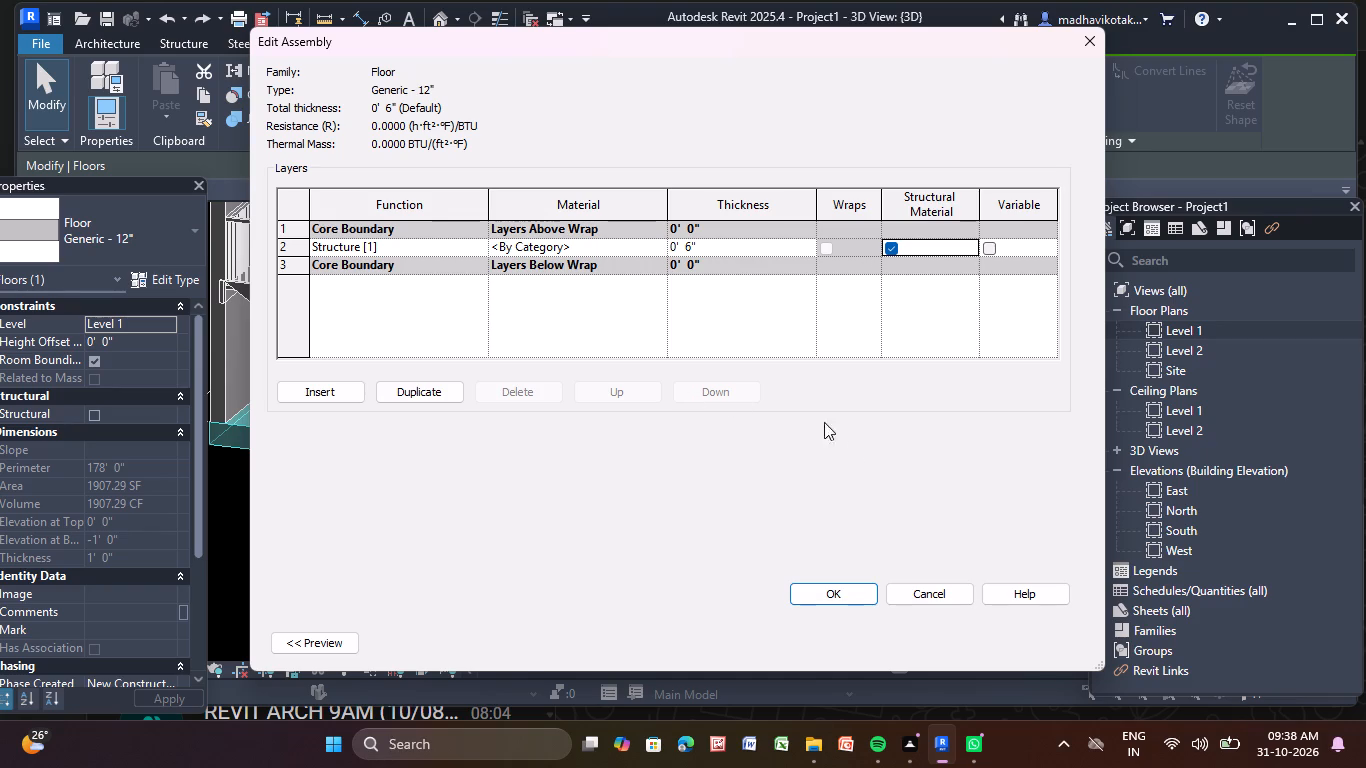
click(847, 596)
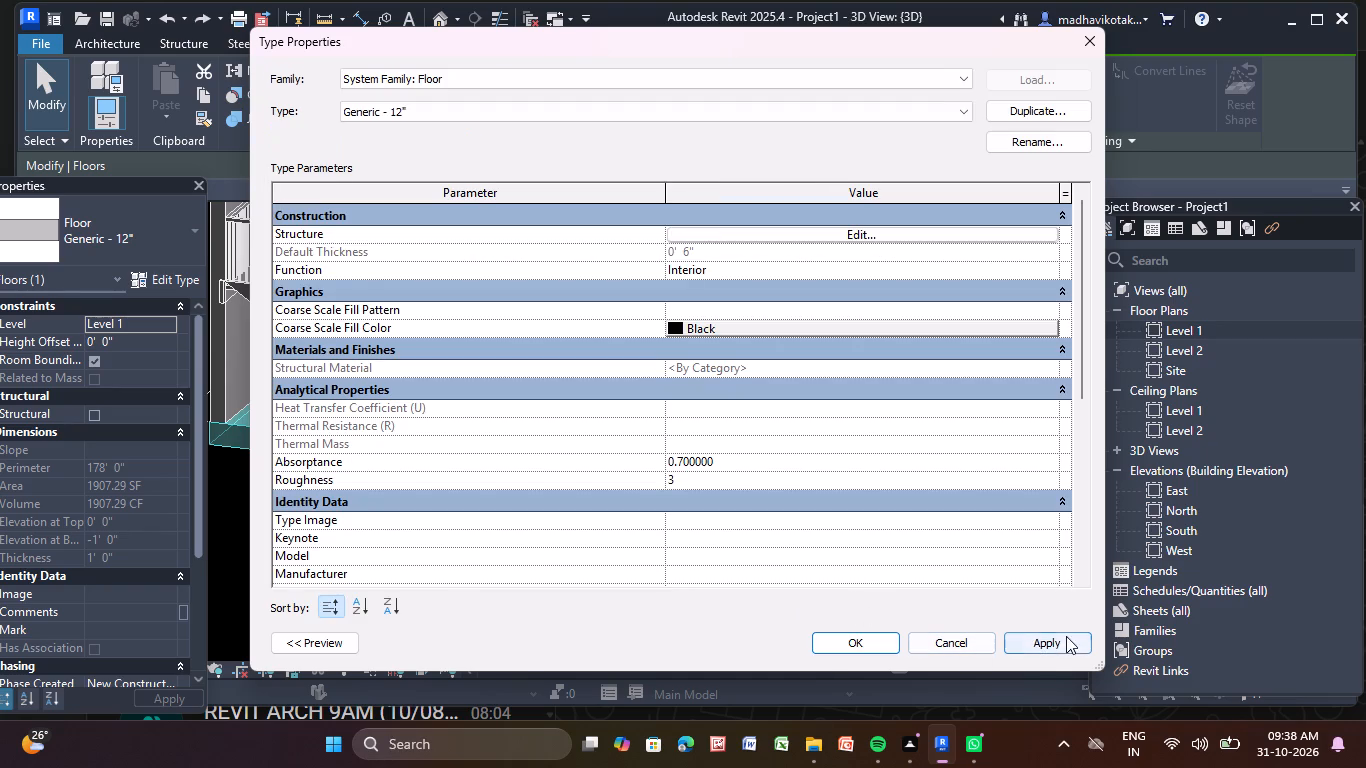
click(1063, 645)
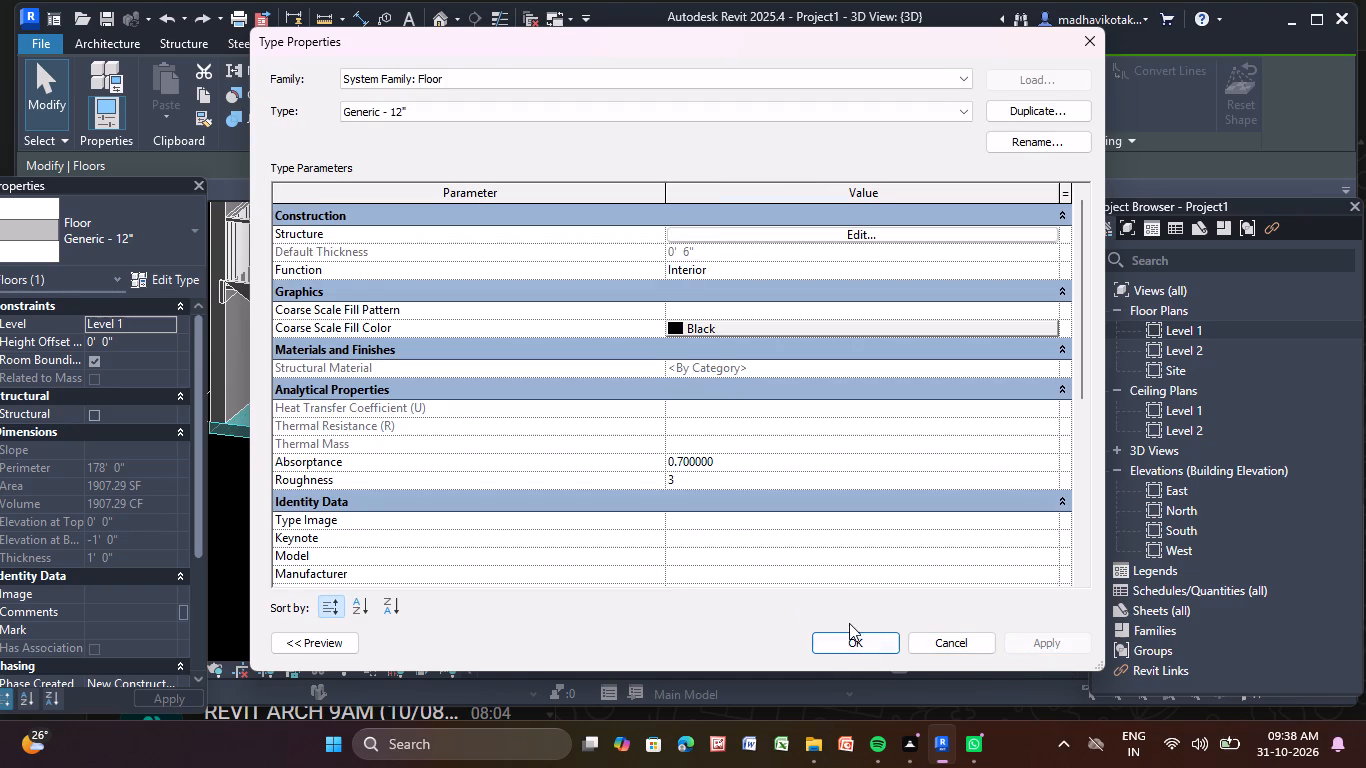
Accept the Generic - 12" floor type properties and deselect the floor.
click(829, 646)
click(611, 559)
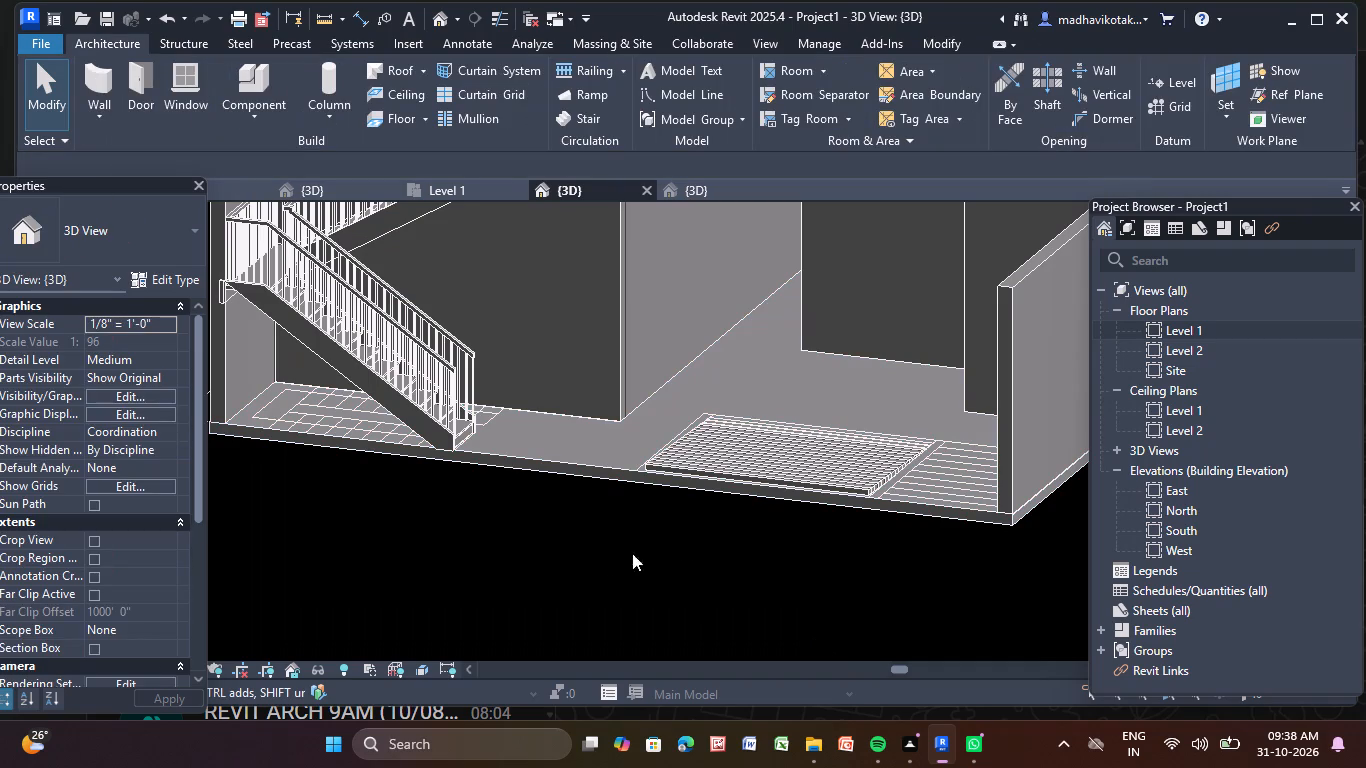
Examine the thinner floor's edges around the entrance ramp and staircase, and the whole building against the levels in 3D.
shift+middle_drag(796, 494, 733, 570)
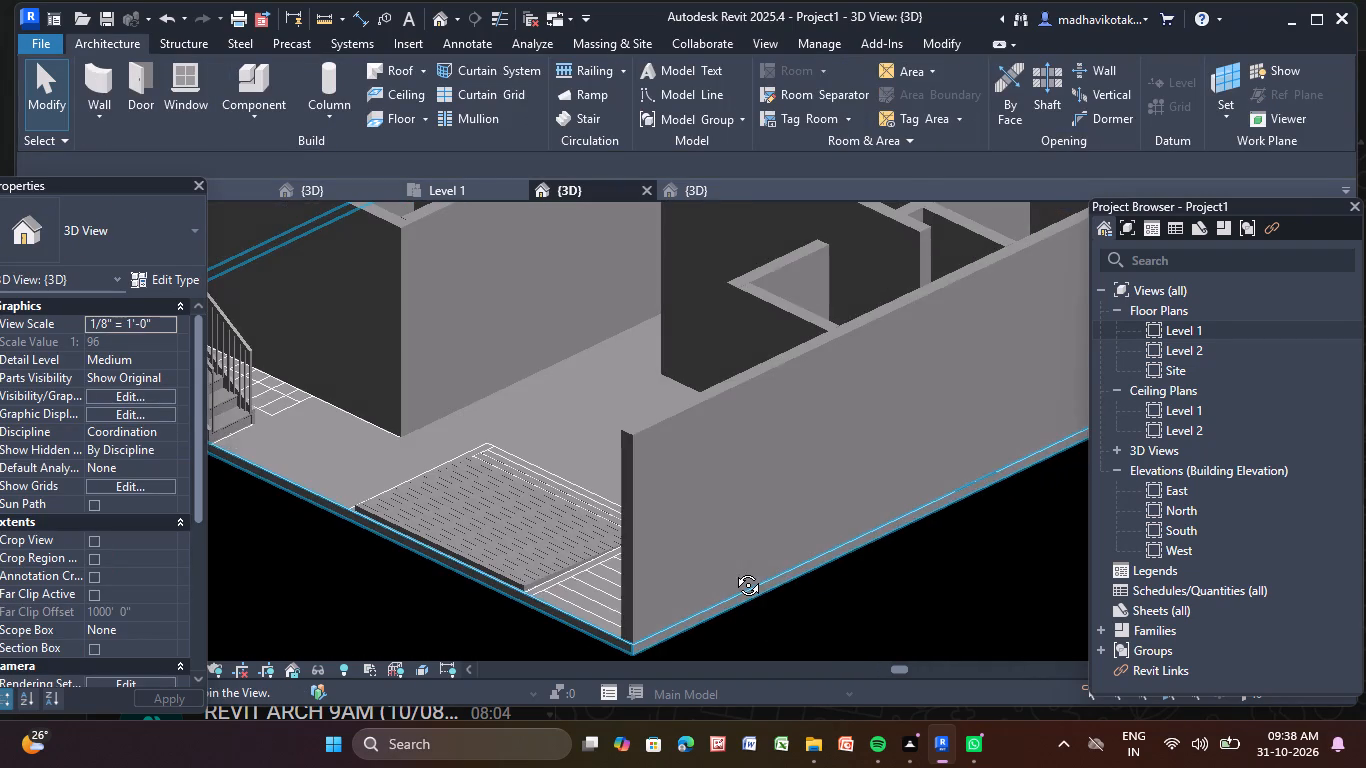
shift+middle_drag(733, 570, 820, 491)
shift+scroll(820, 491, down, 1)
scroll(821, 491, down, 3)
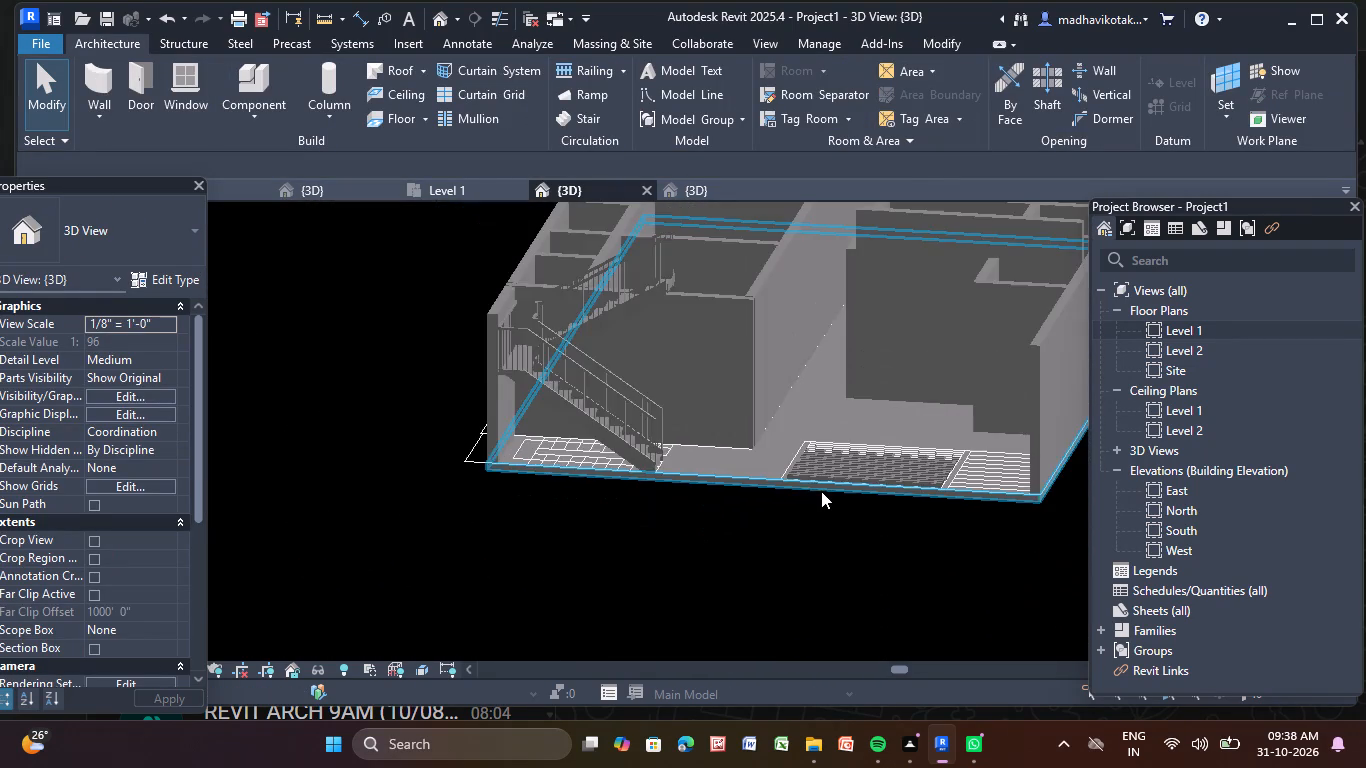
scroll(821, 491, up, 7)
middle_drag(833, 441, 692, 403)
scroll(692, 404, up, 1)
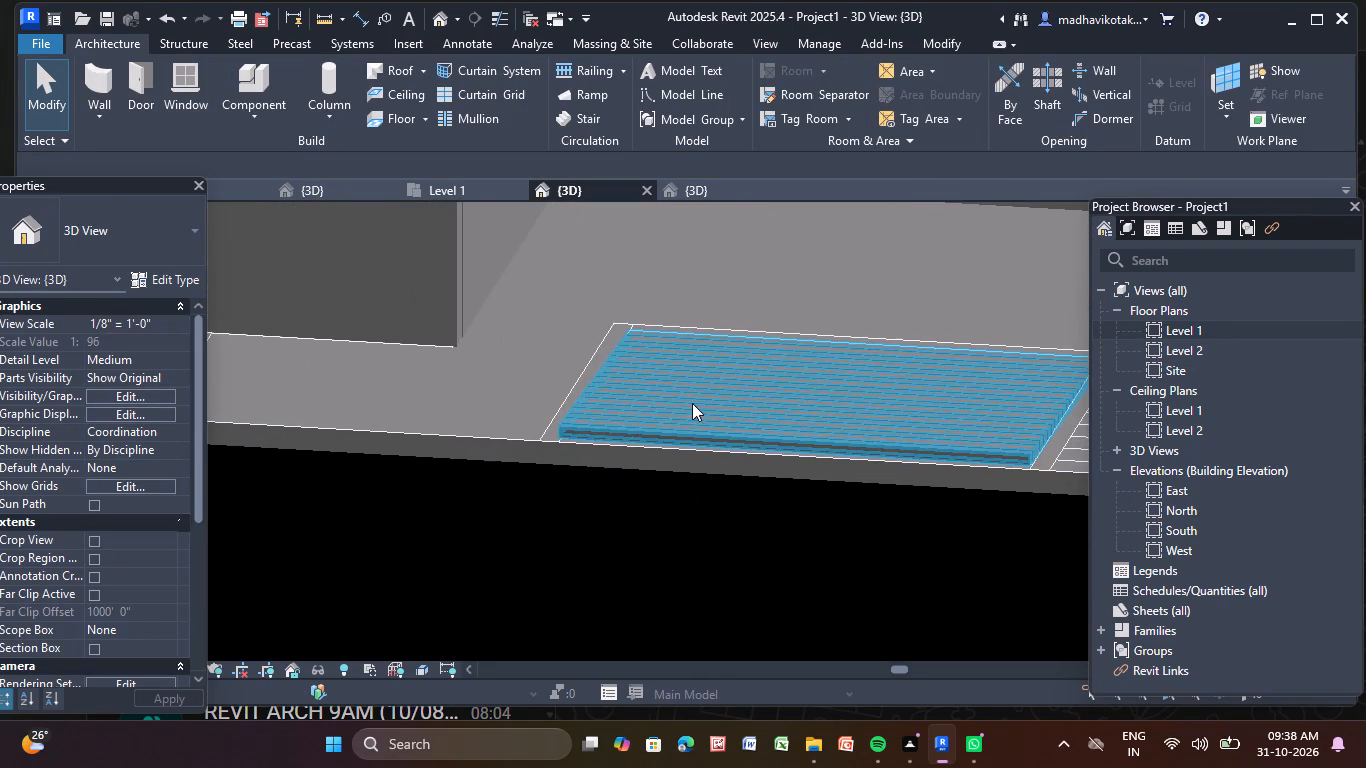
scroll(906, 430, down, 1)
shift+middle_drag(900, 442, 884, 463)
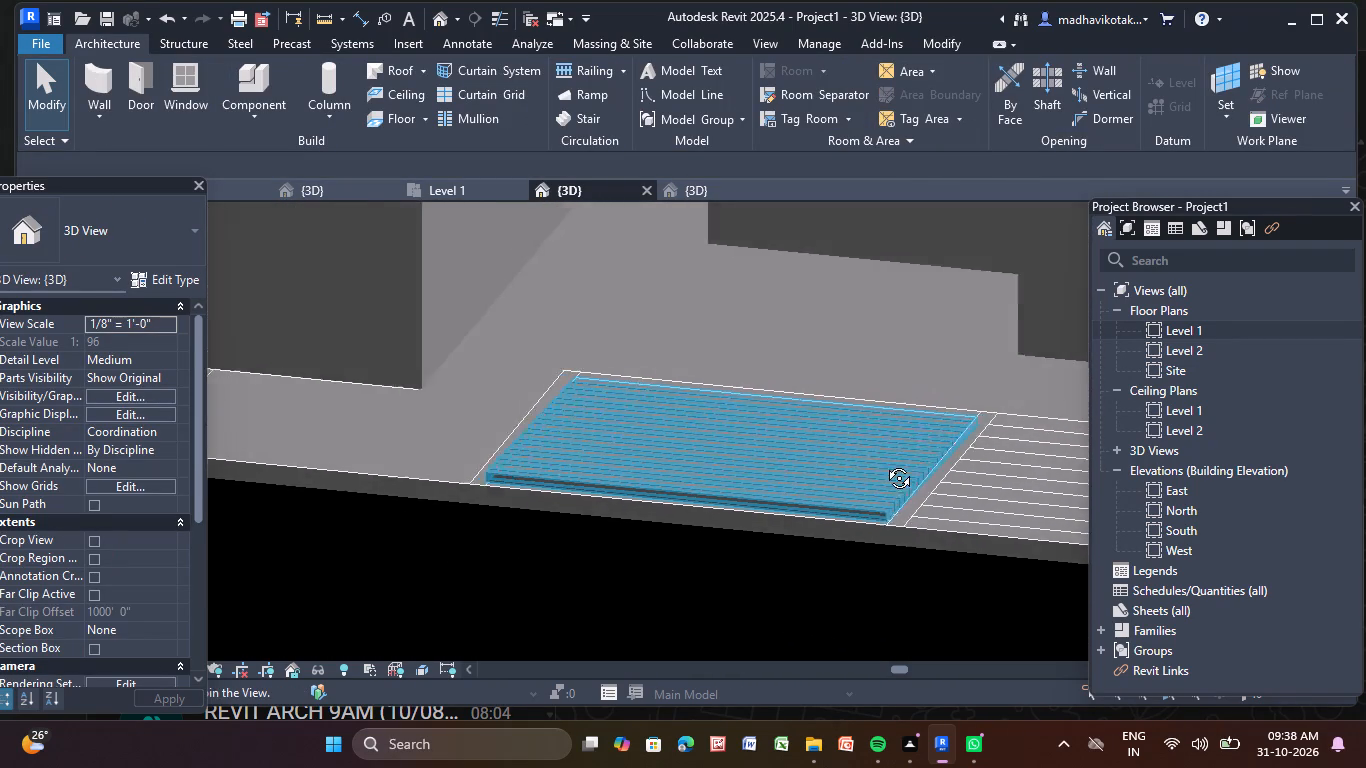
shift+middle_drag(884, 463, 878, 467)
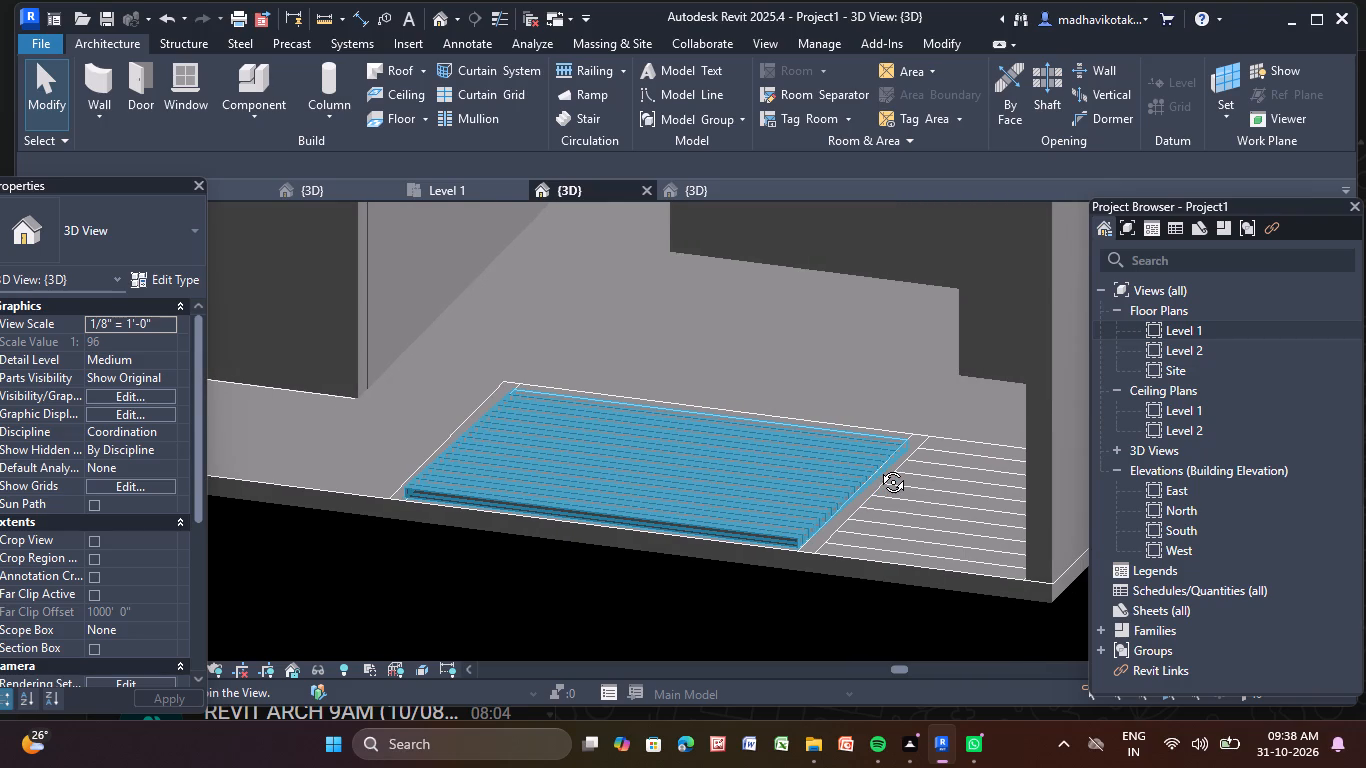
shift+middle_drag(878, 467, 878, 464)
scroll(878, 464, down, 4)
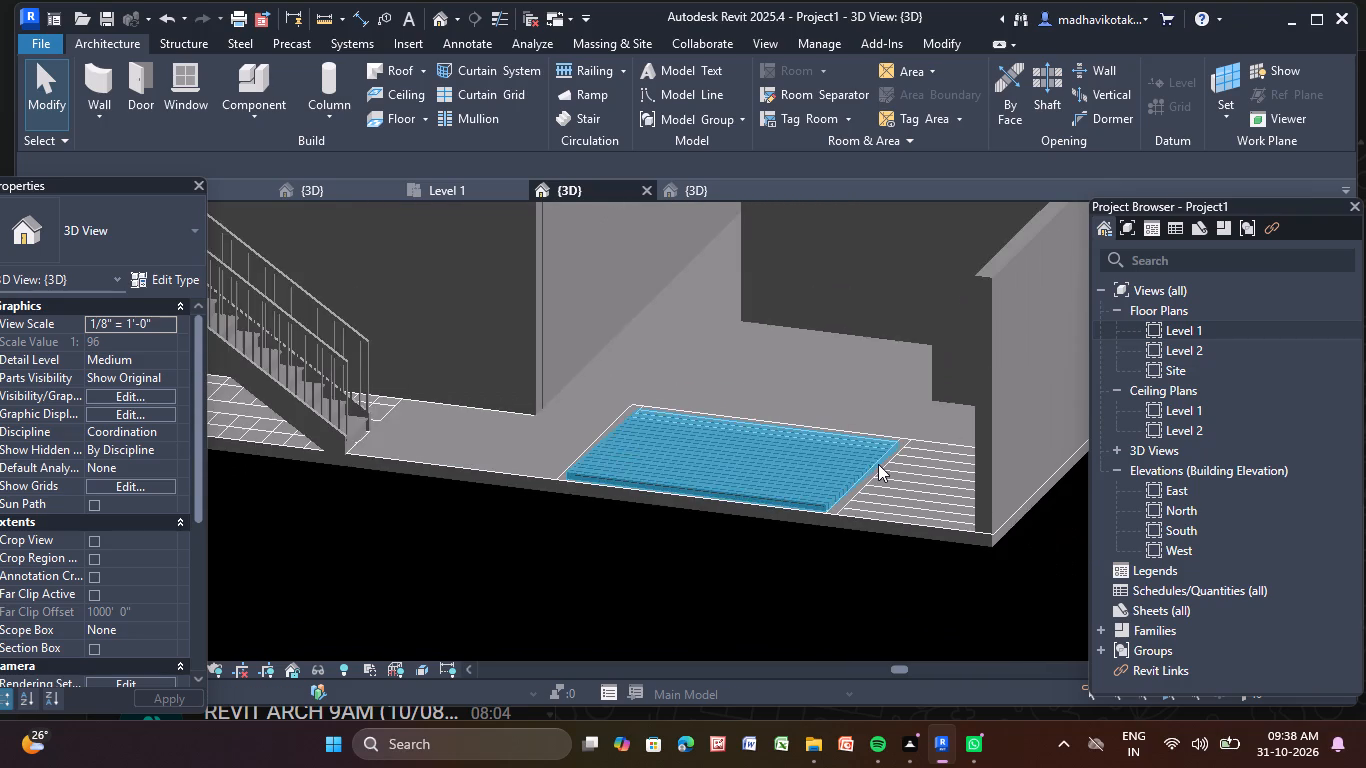
scroll(941, 390, up, 1)
scroll(943, 372, down, 5)
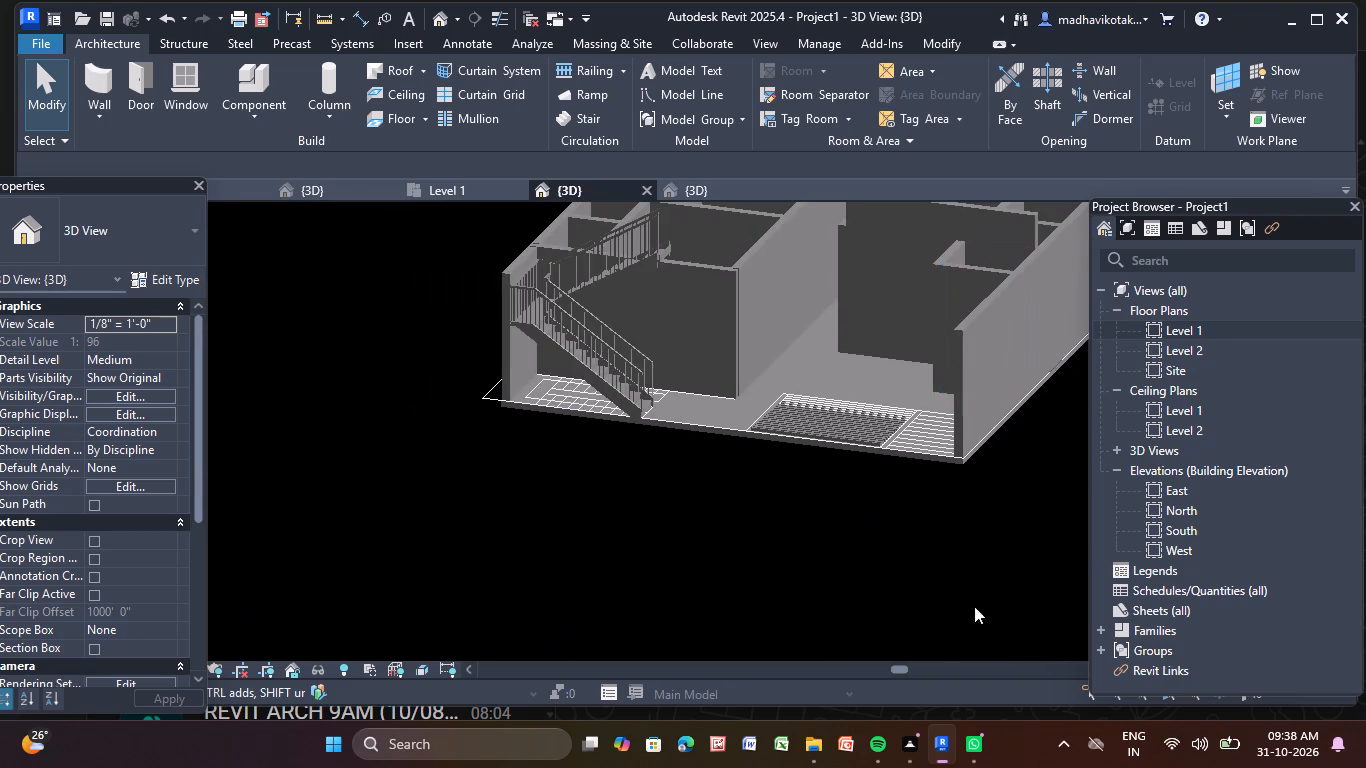
middle_drag(687, 522, 799, 433)
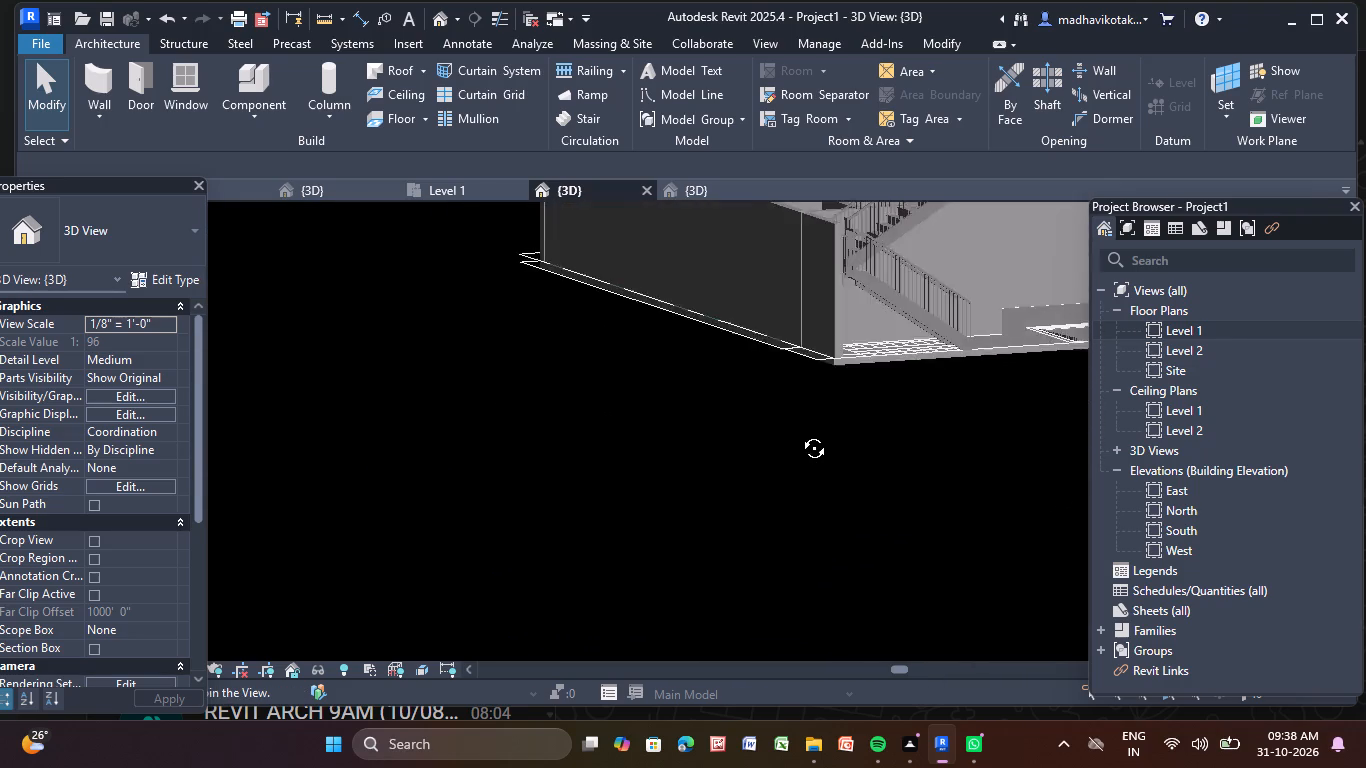
middle_drag(799, 433, 722, 407)
scroll(722, 407, down, 4)
middle_drag(719, 408, 617, 508)
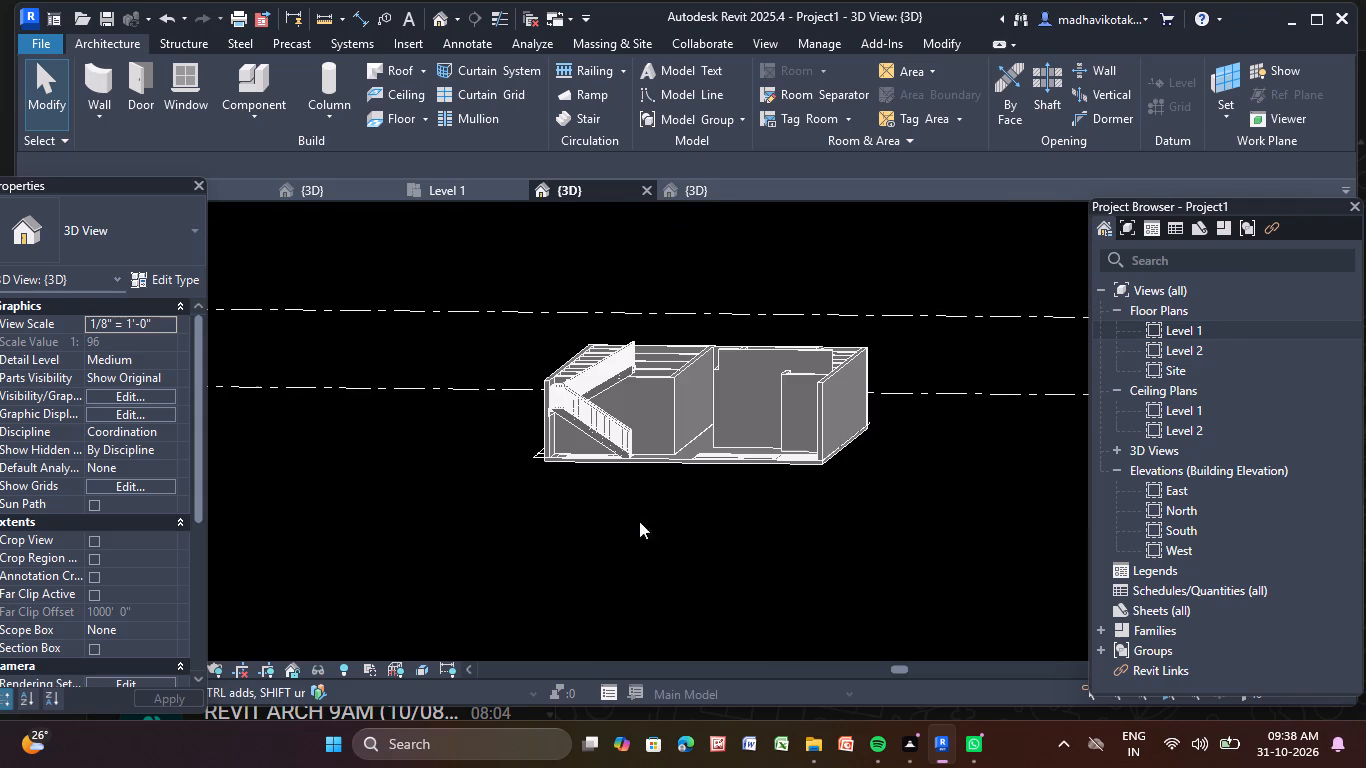
scroll(732, 518, down, 3)
middle_drag(732, 518, 774, 528)
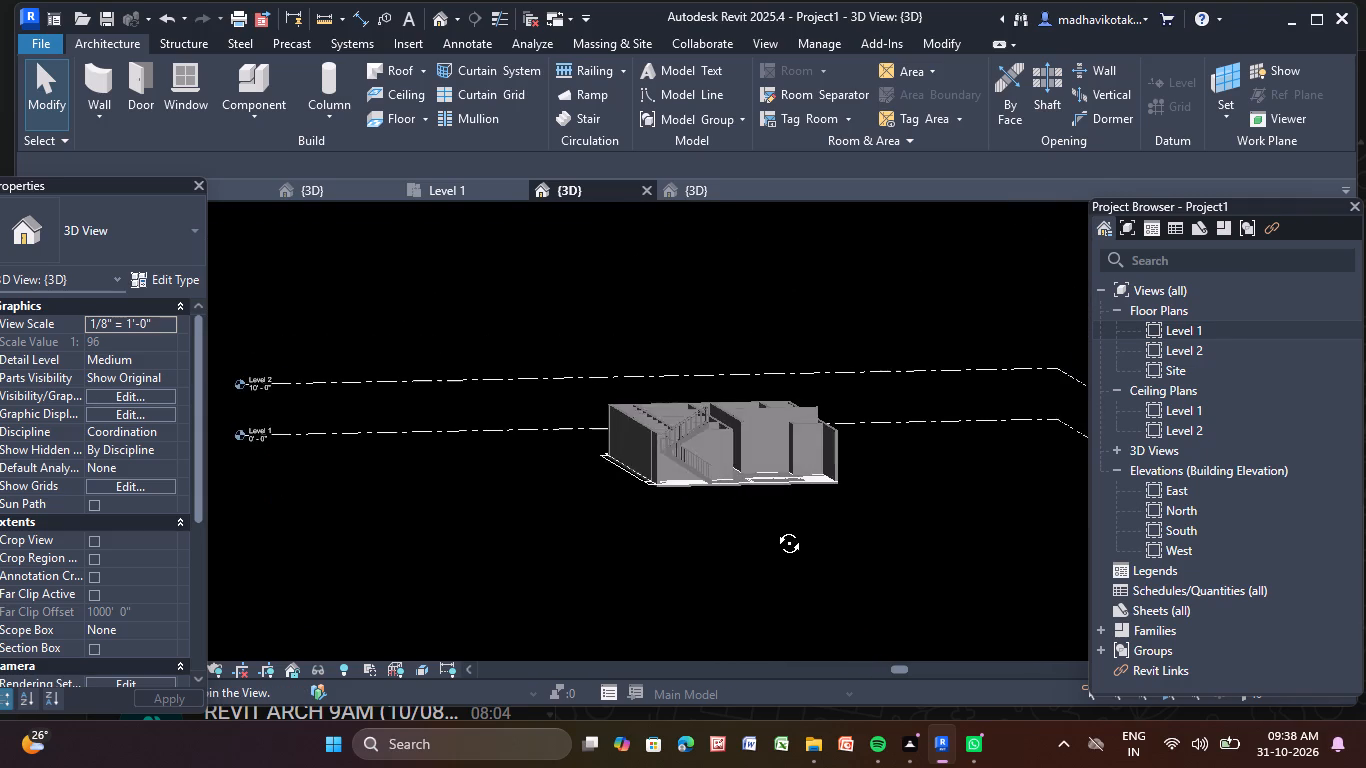
middle_drag(774, 528, 747, 542)
scroll(806, 358, up, 5)
scroll(720, 485, up, 4)
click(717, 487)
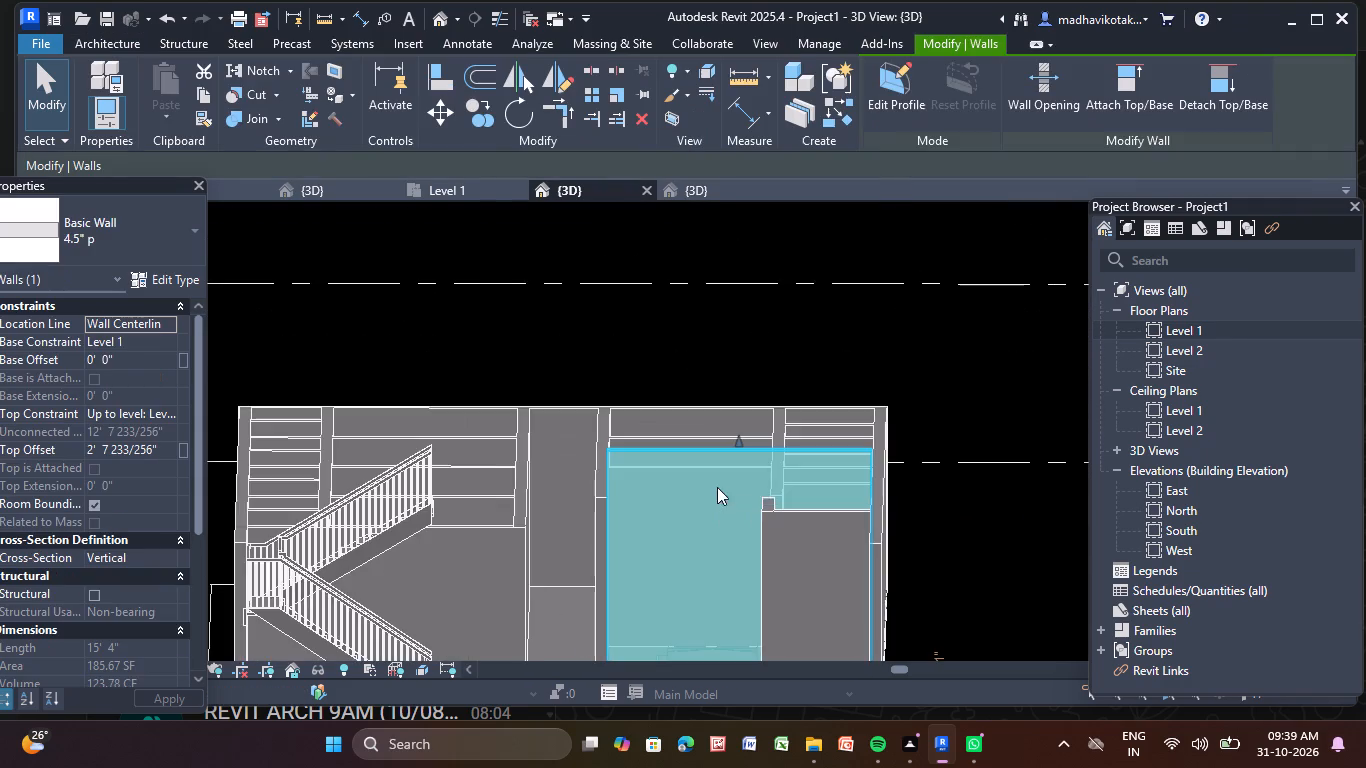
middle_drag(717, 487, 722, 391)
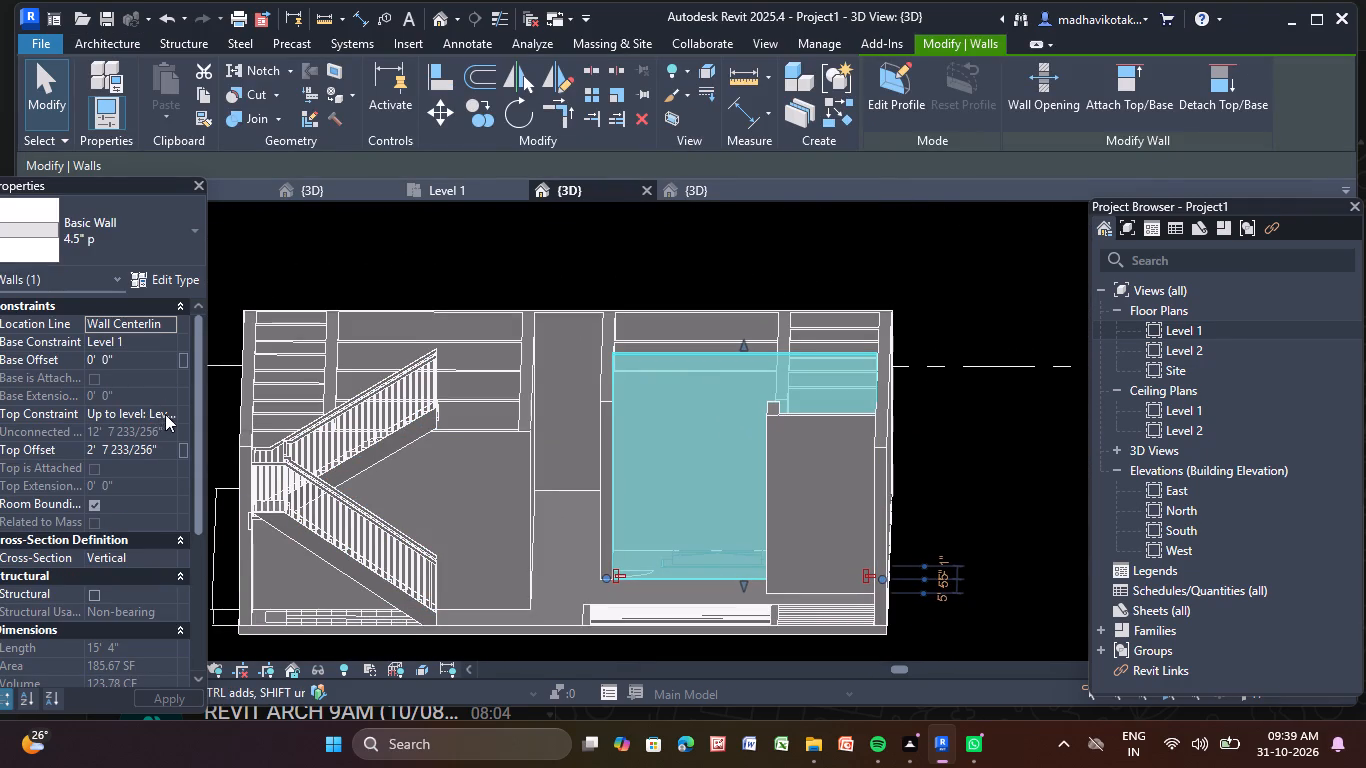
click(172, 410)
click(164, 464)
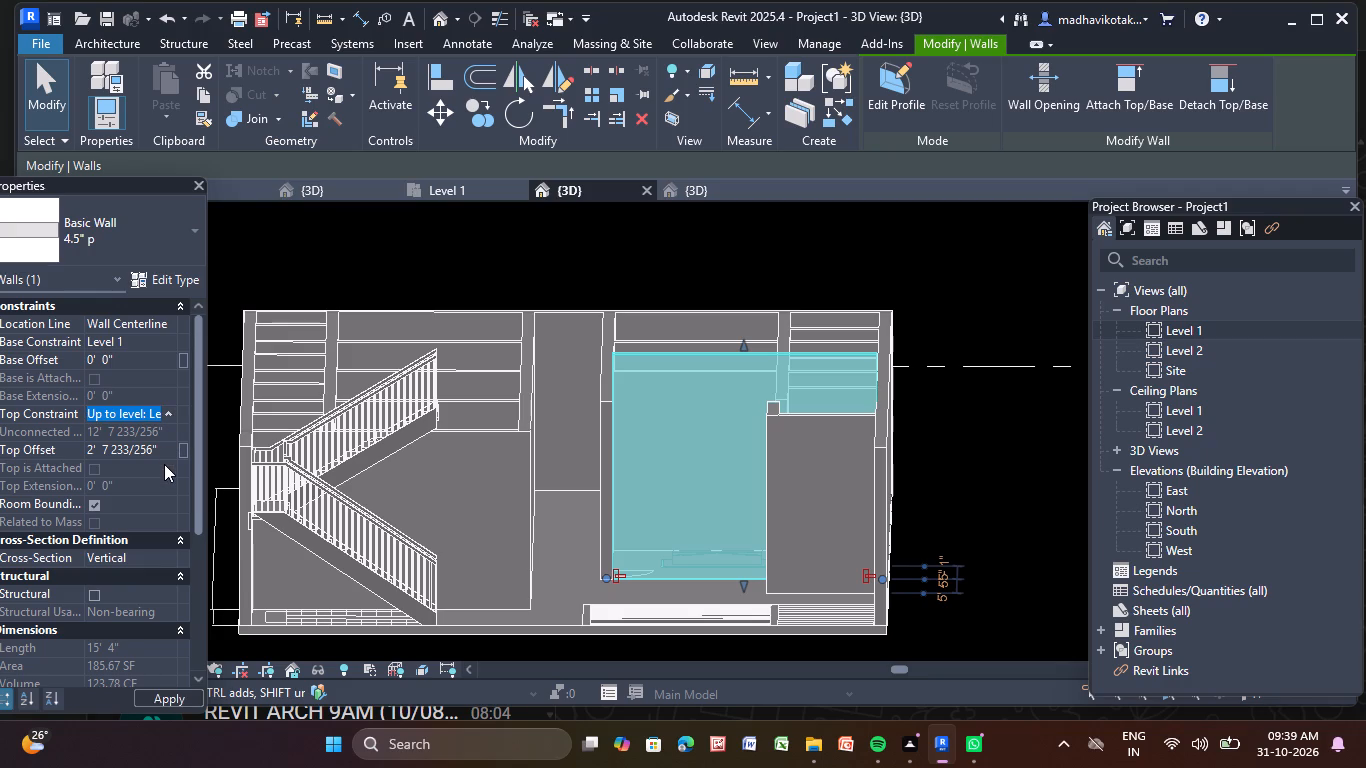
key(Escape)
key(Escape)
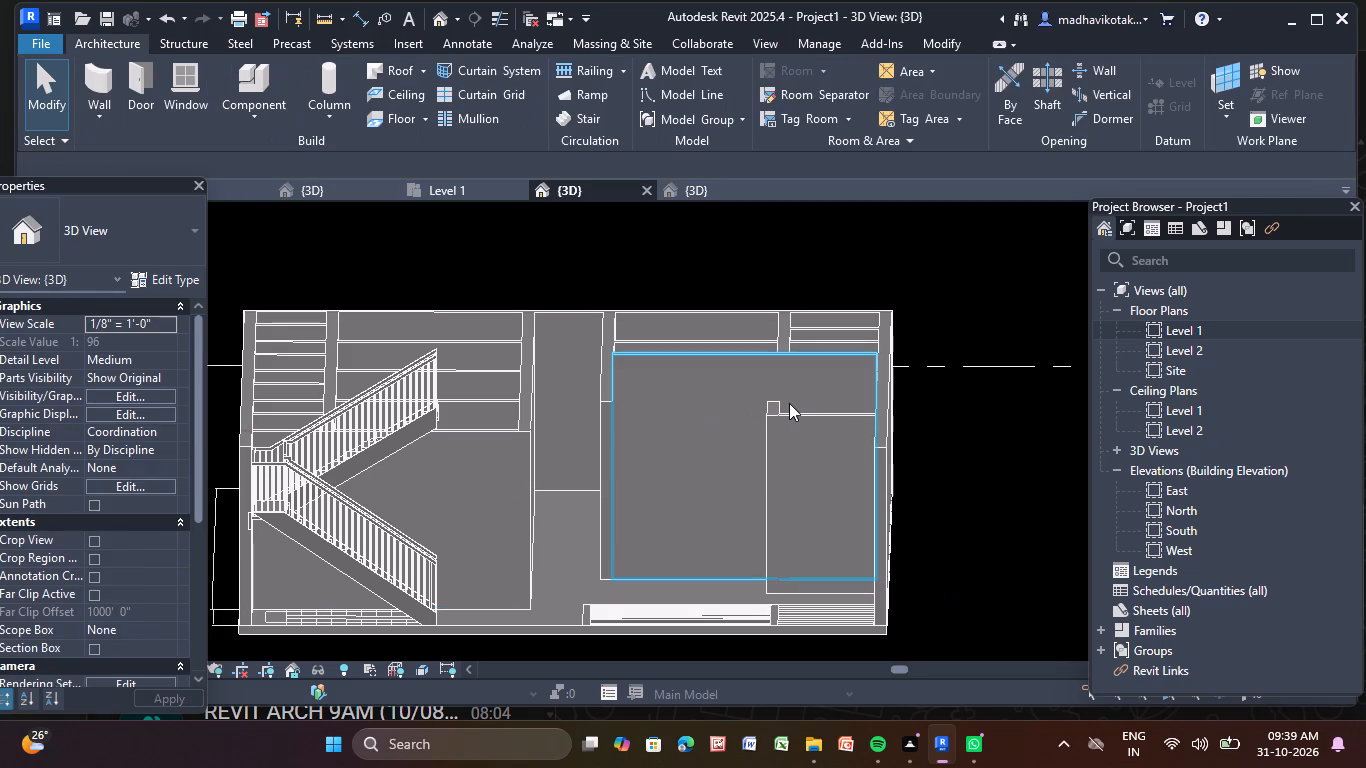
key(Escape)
Lower the top of the 4.5" p cross wall behind the entrance ramp to a top offset of about 0' 1 1/2", and deselect it.
click(758, 379)
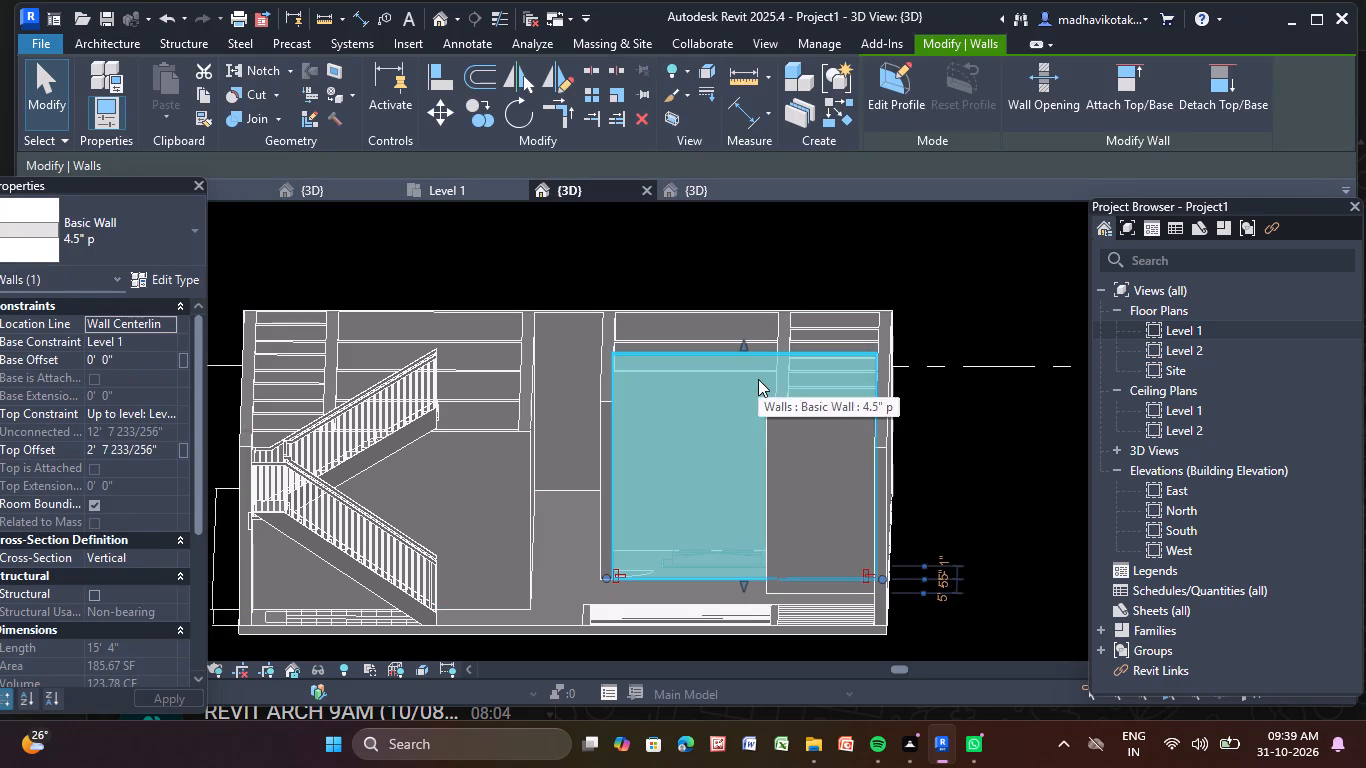
middle_drag(766, 373, 623, 467)
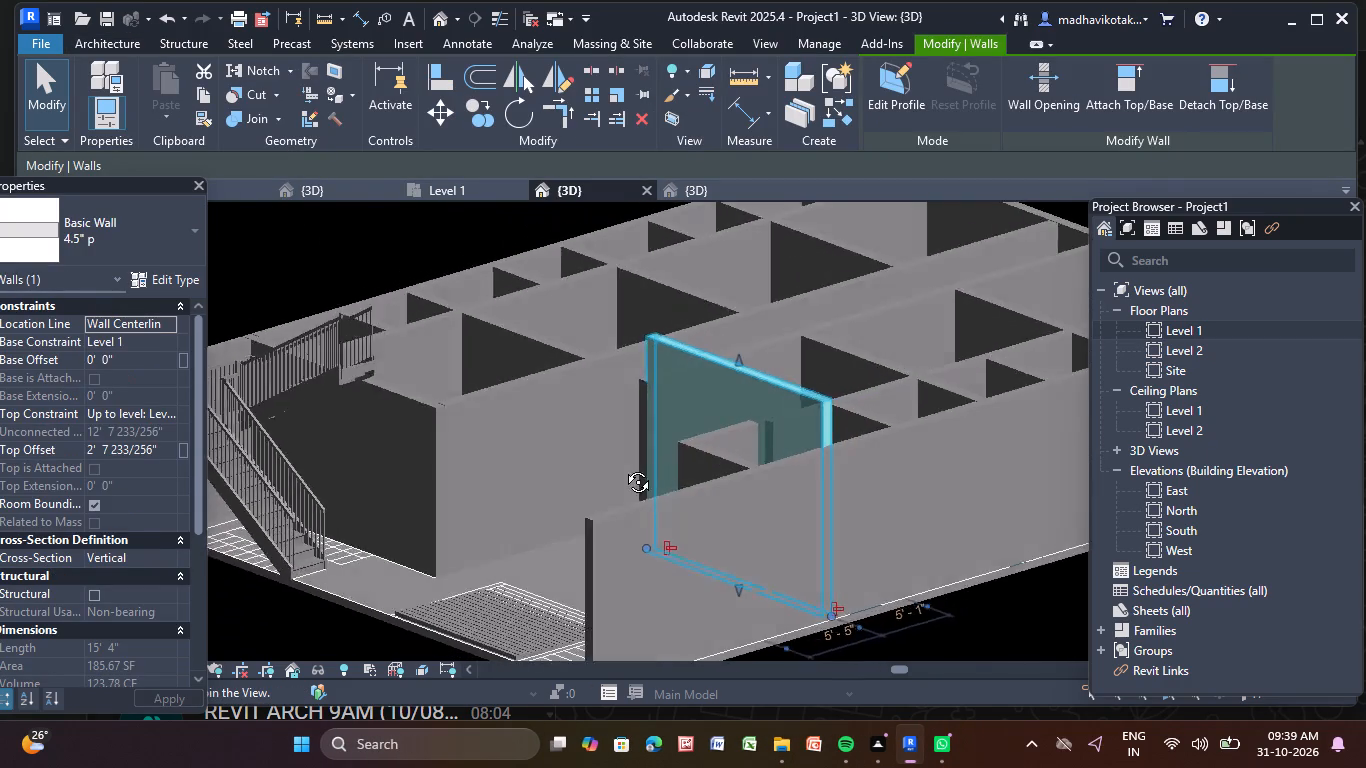
middle_drag(623, 467, 777, 472)
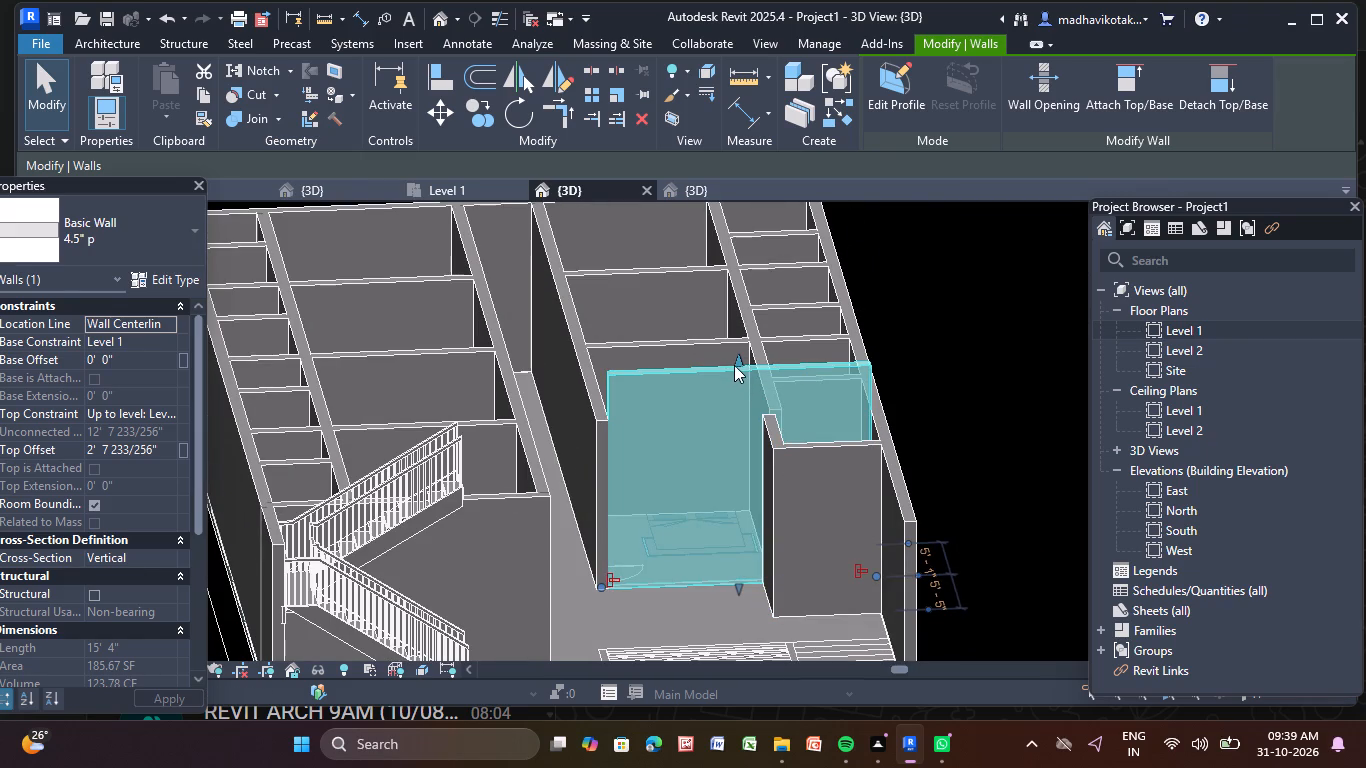
drag(736, 360, 704, 410)
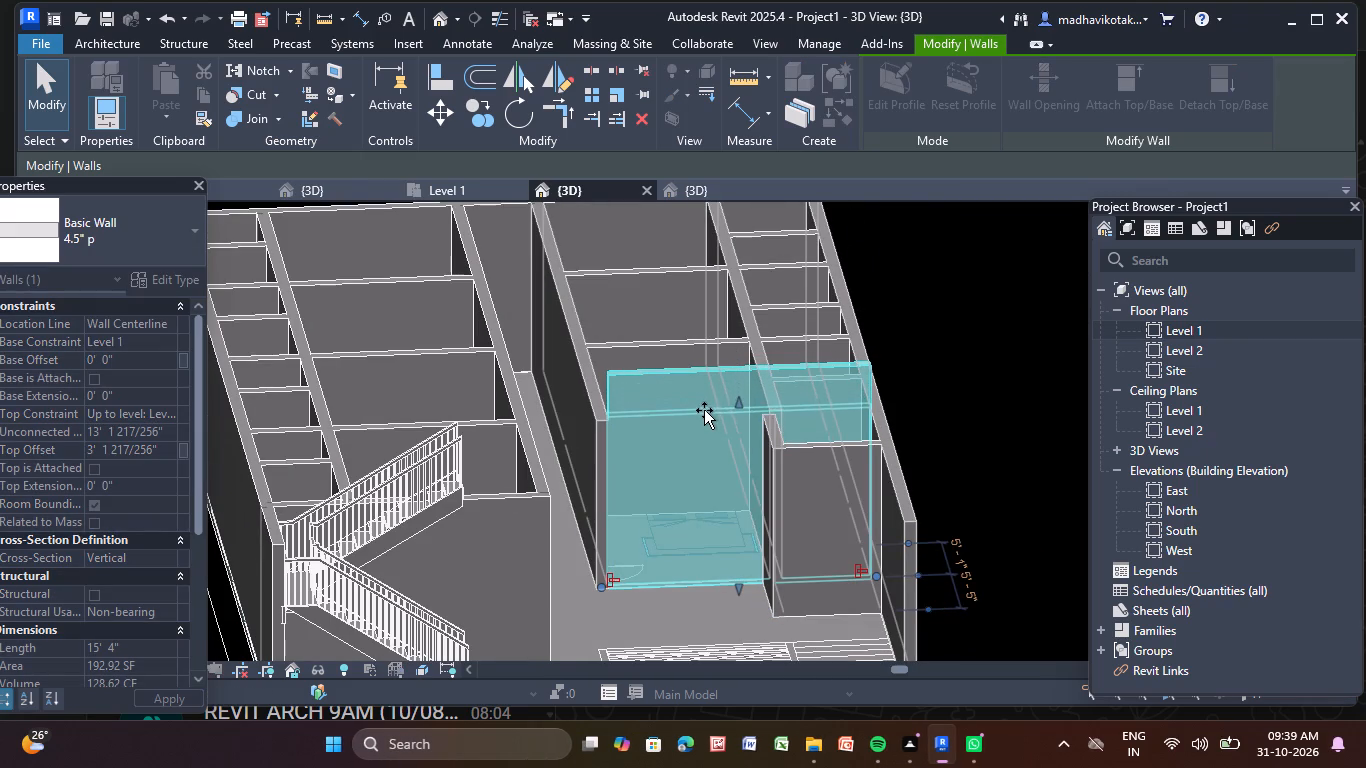
drag(704, 410, 705, 411)
click(918, 325)
click(704, 425)
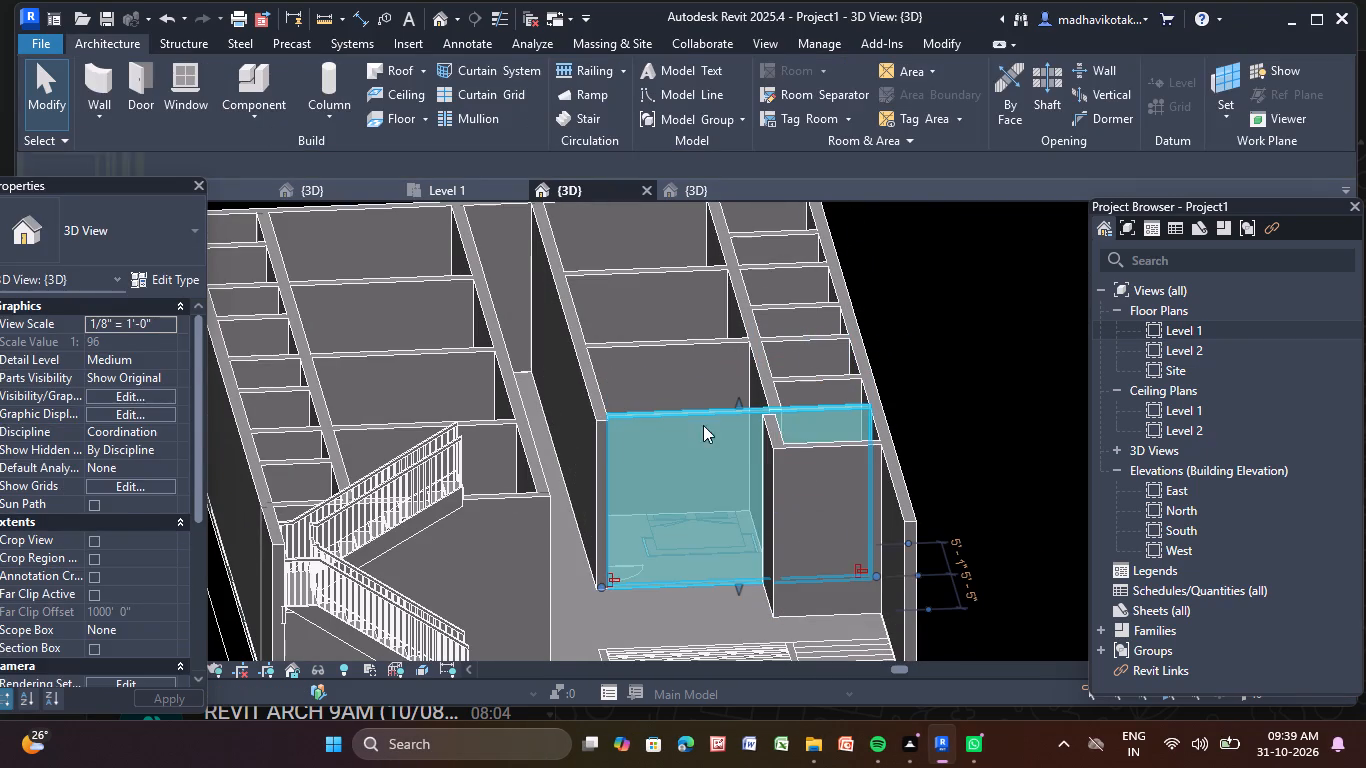
key(Escape)
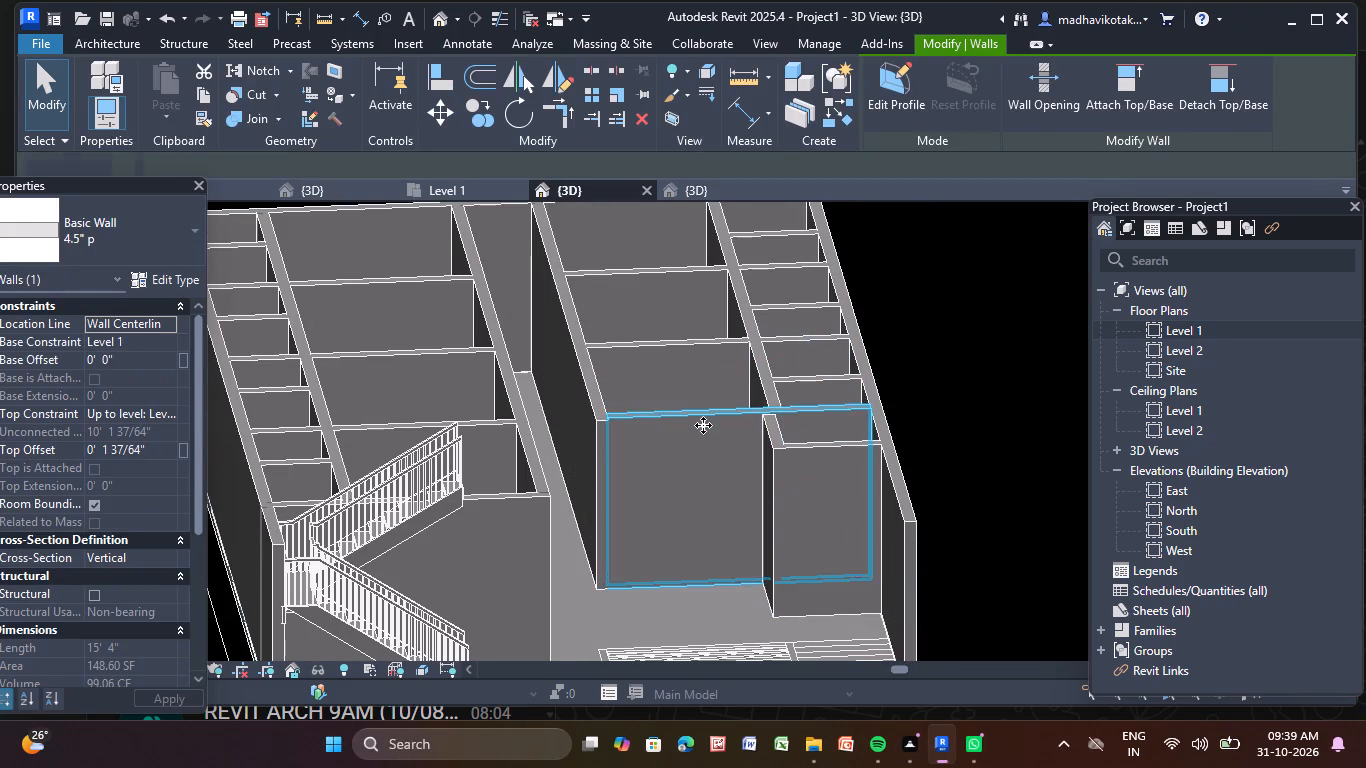
key(Escape)
Open the Level 1 floor plan and view the area of the entrance ramp and the adjoining steps.
shift+middle_drag(863, 522, 846, 411)
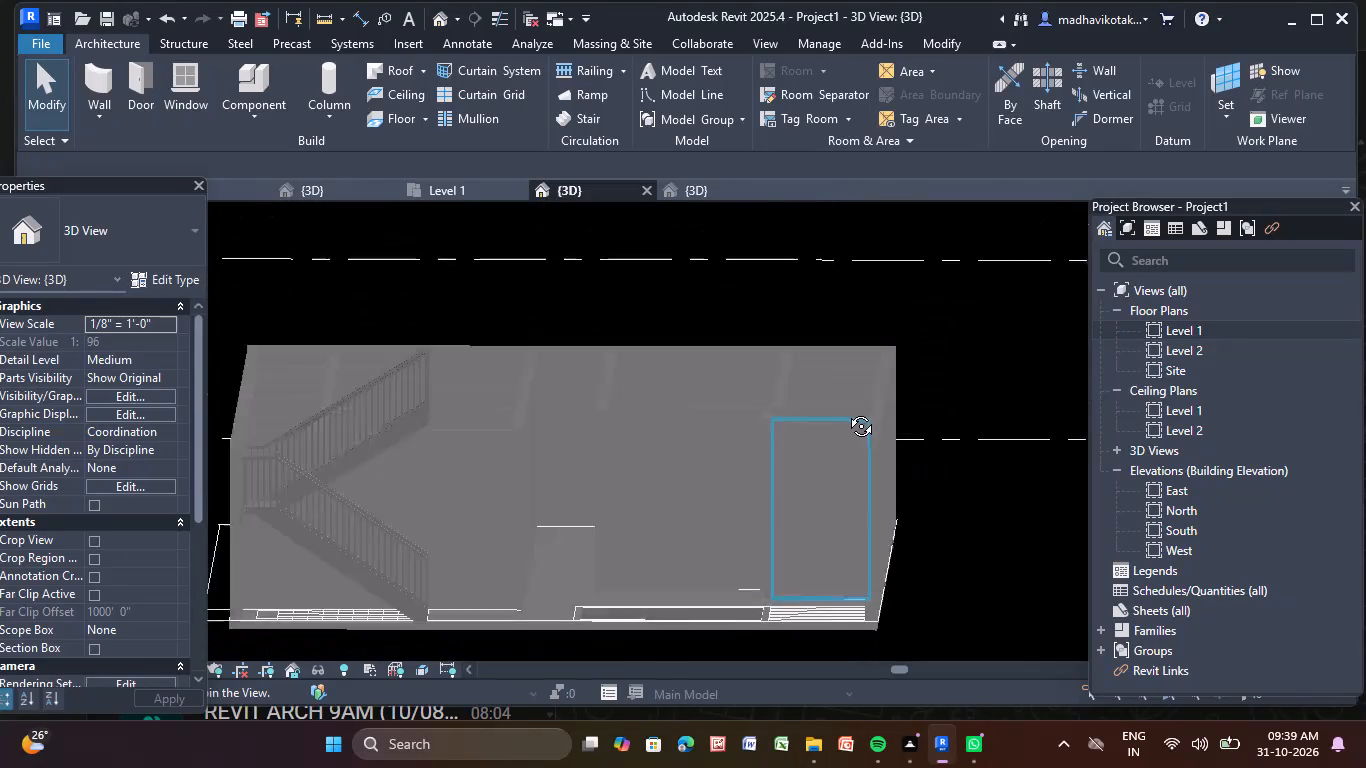
shift+middle_drag(846, 411, 857, 420)
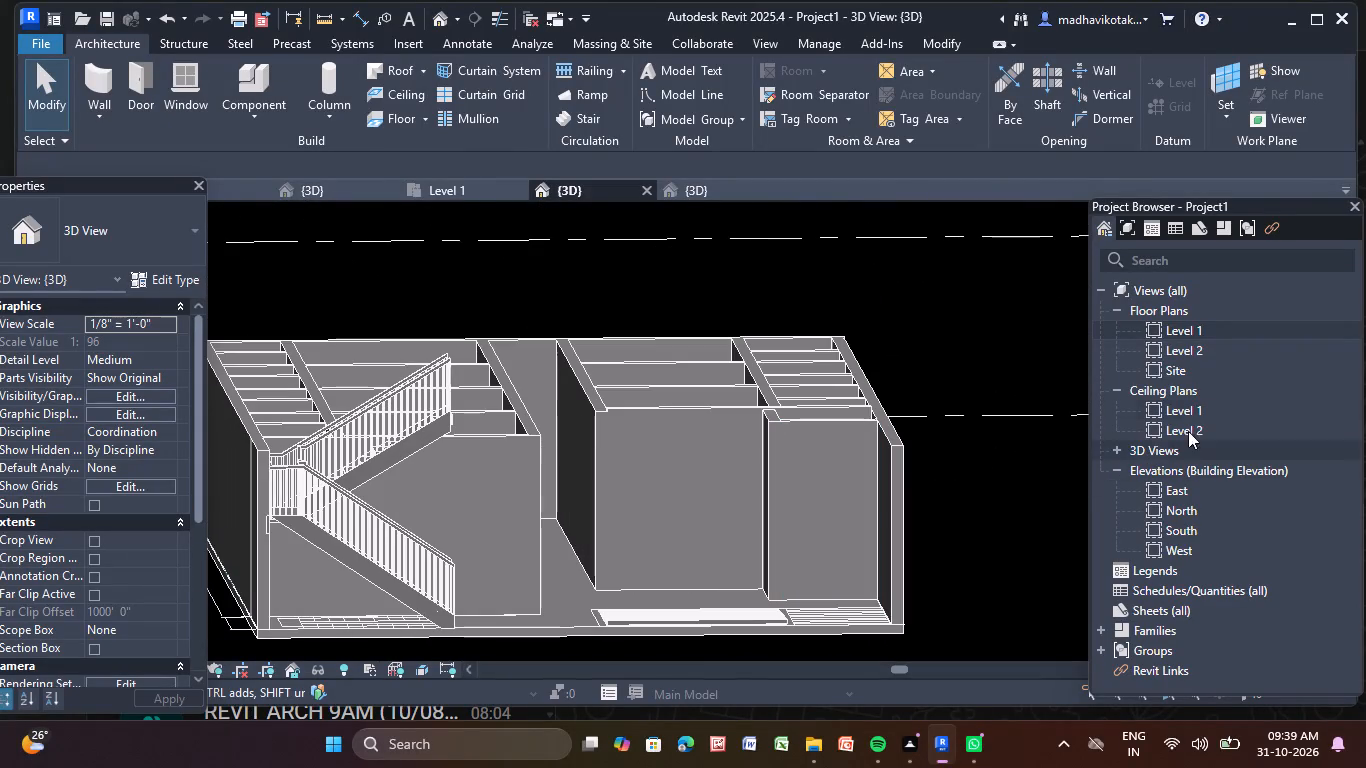
double_click(1212, 334)
scroll(1212, 334, down, 3)
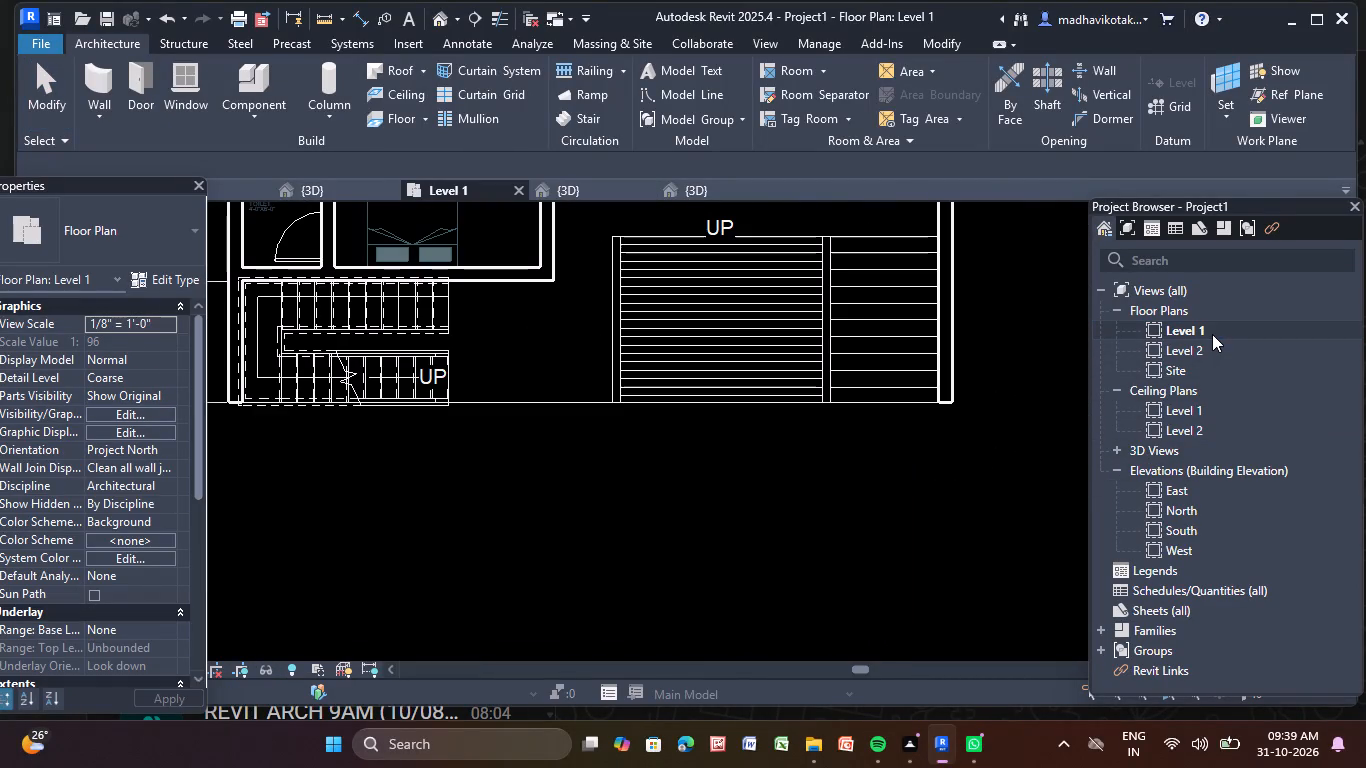
middle_drag(1208, 336, 1175, 365)
middle_drag(767, 370, 592, 439)
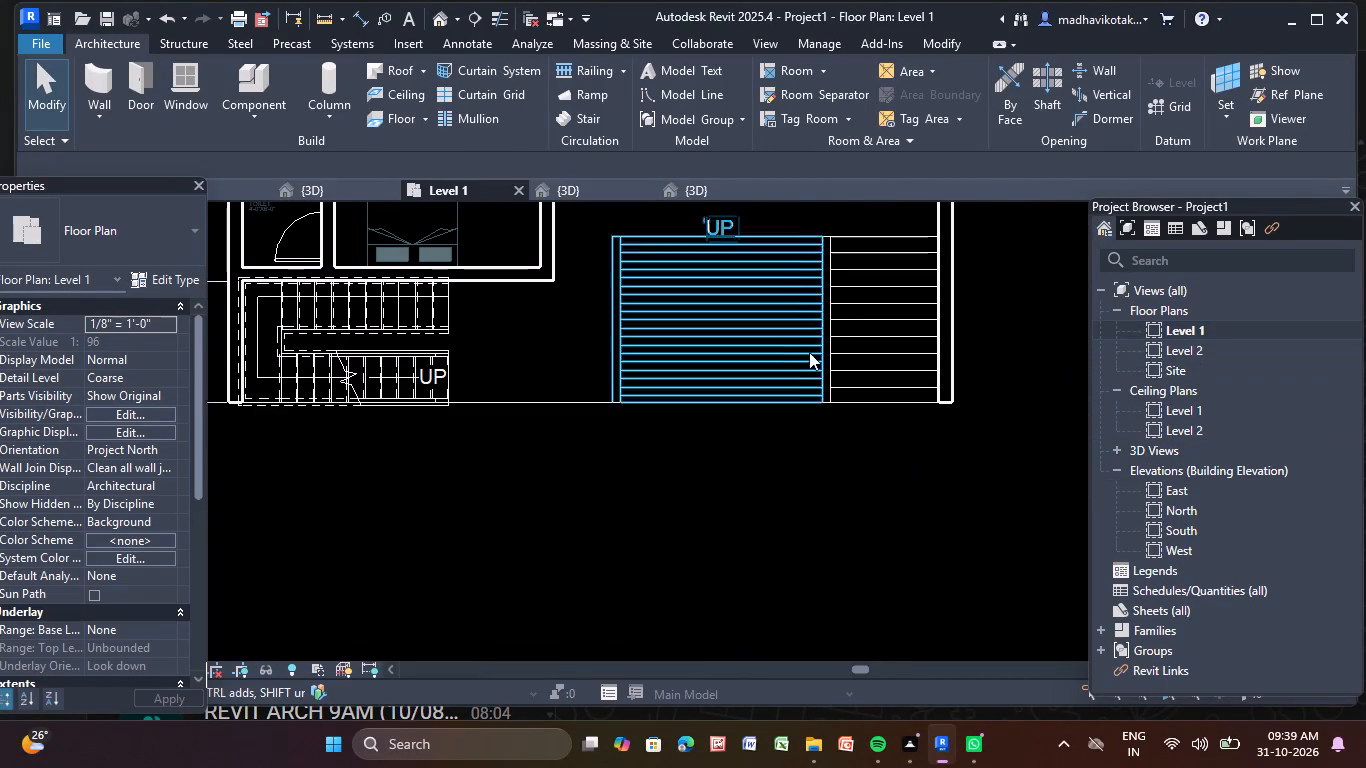
scroll(811, 347, up, 4)
middle_drag(809, 332, 614, 467)
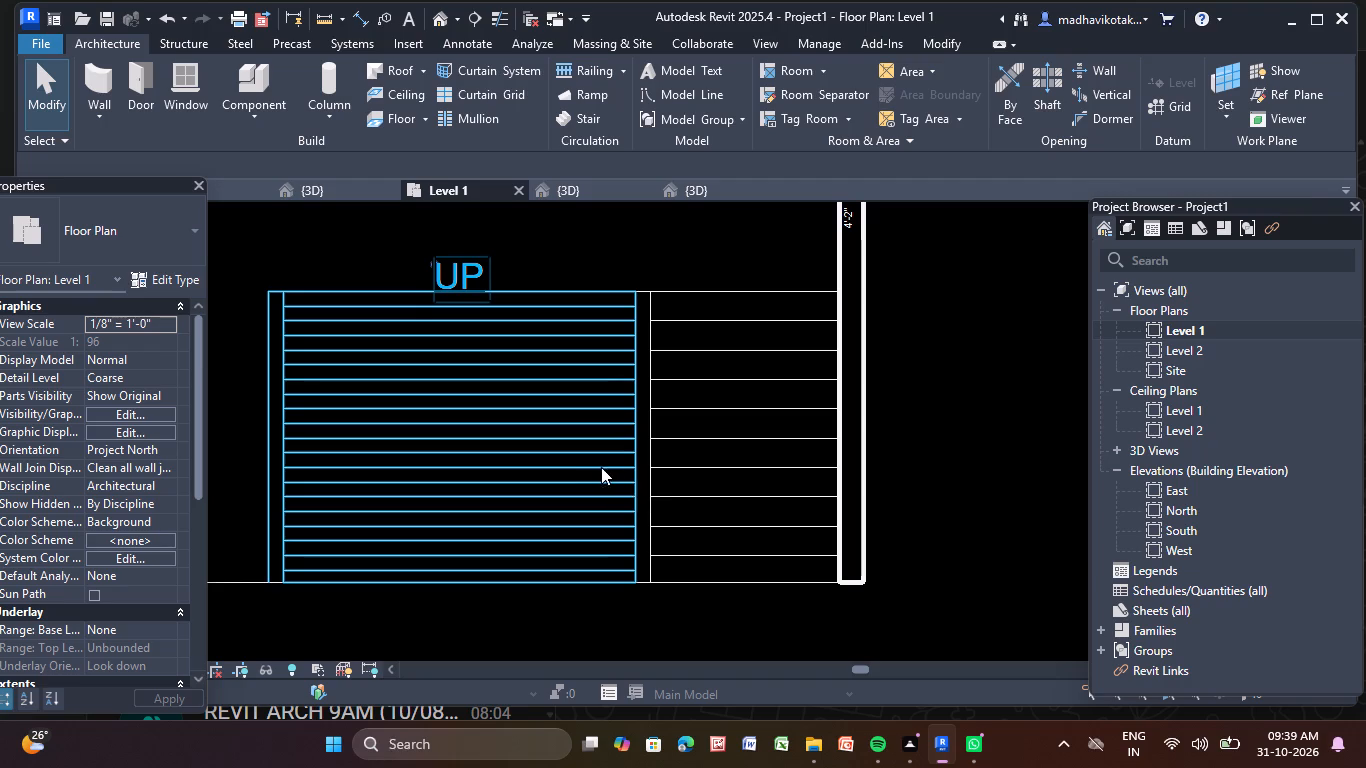
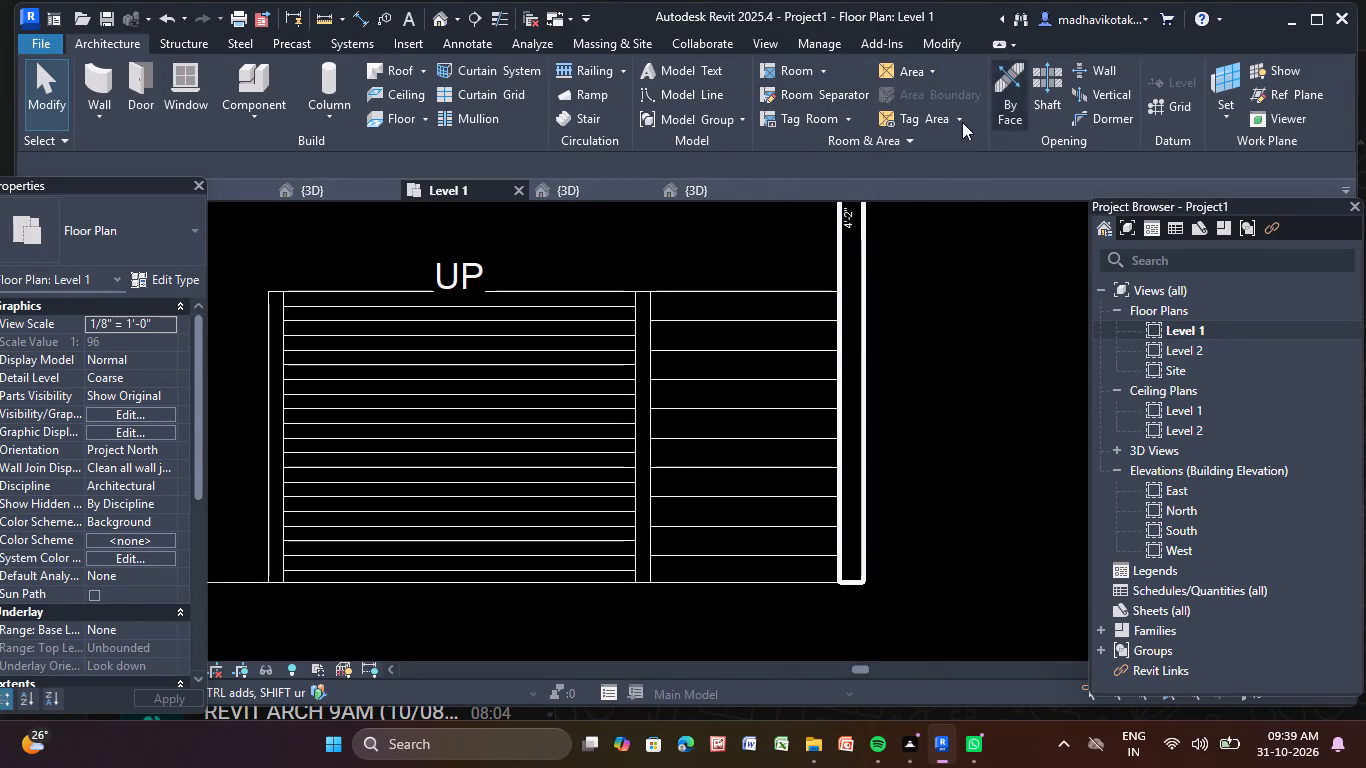
Start a stair with a sketched run and draw an 8'-3" boundary line up the inner edge of the narrow flight in the plan underlay.
click(582, 119)
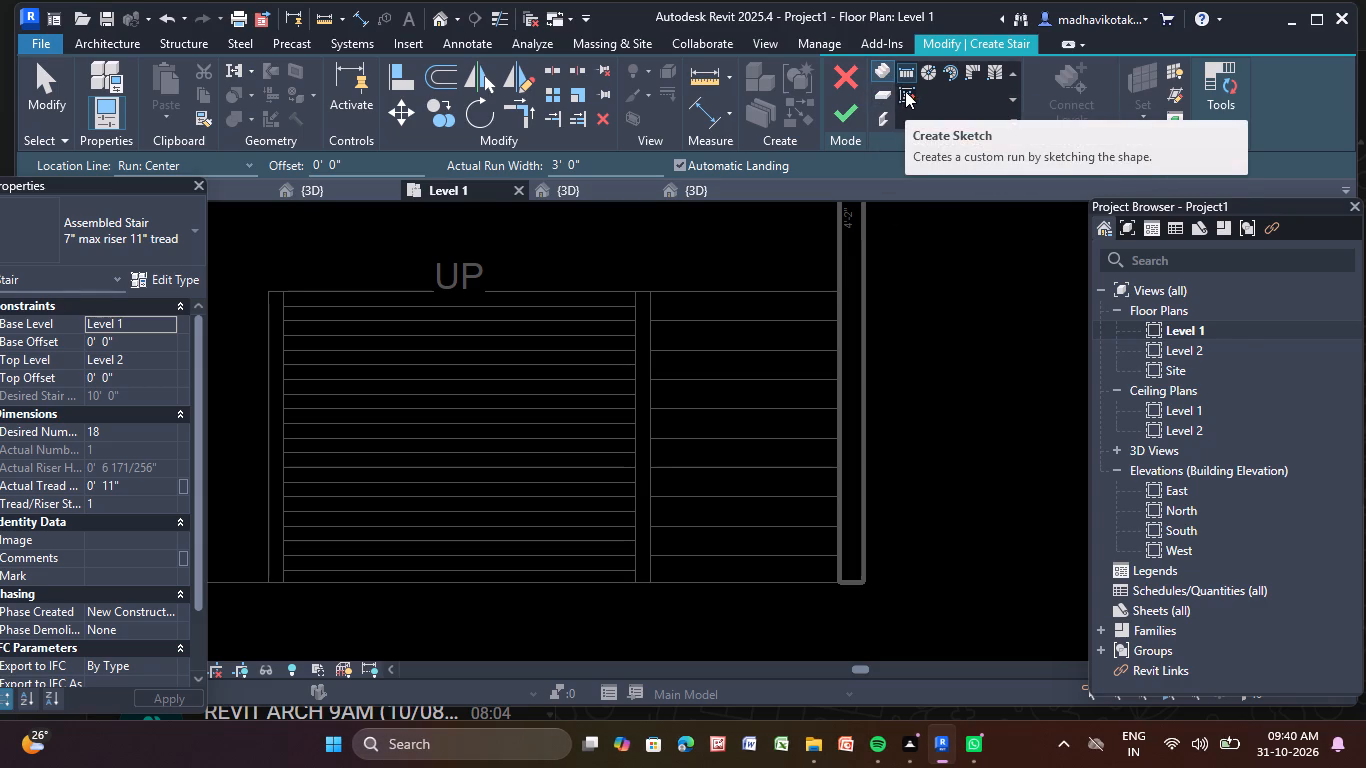
click(840, 69)
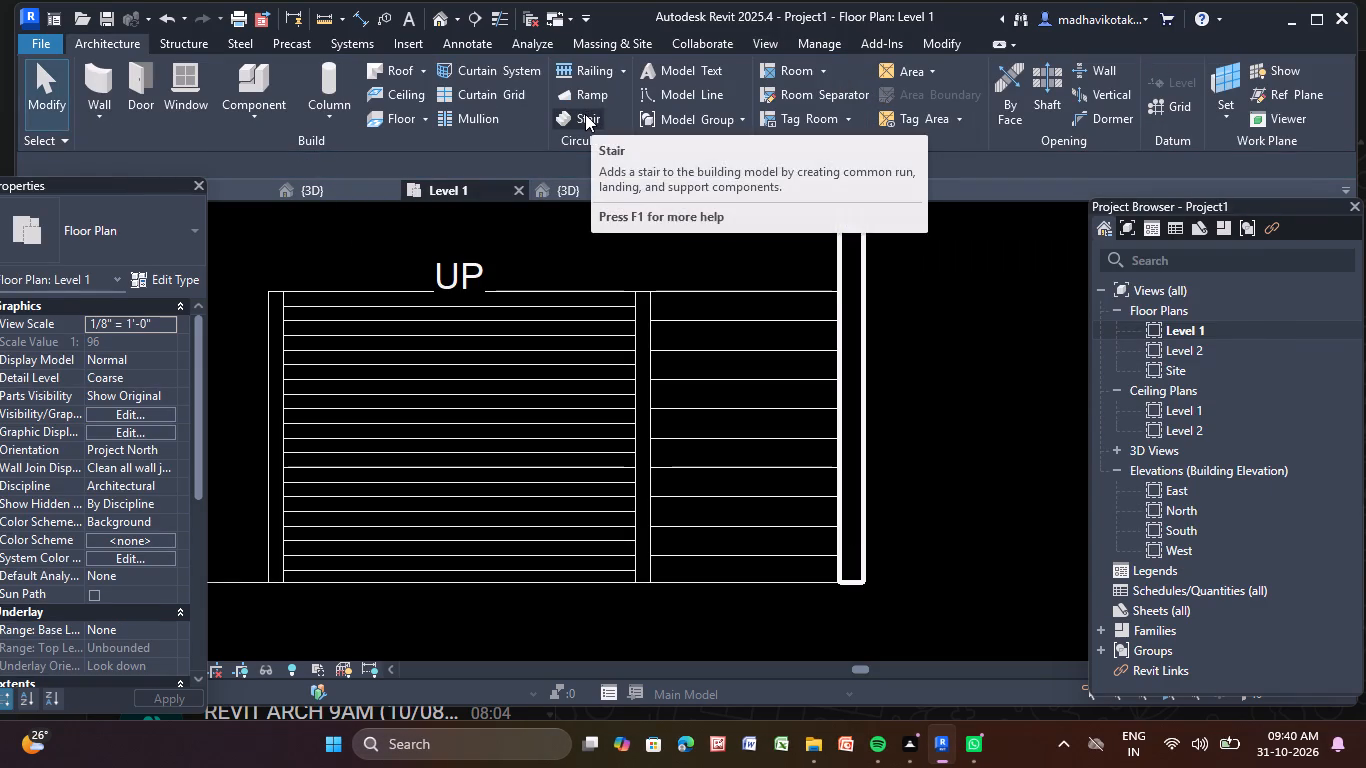
click(585, 114)
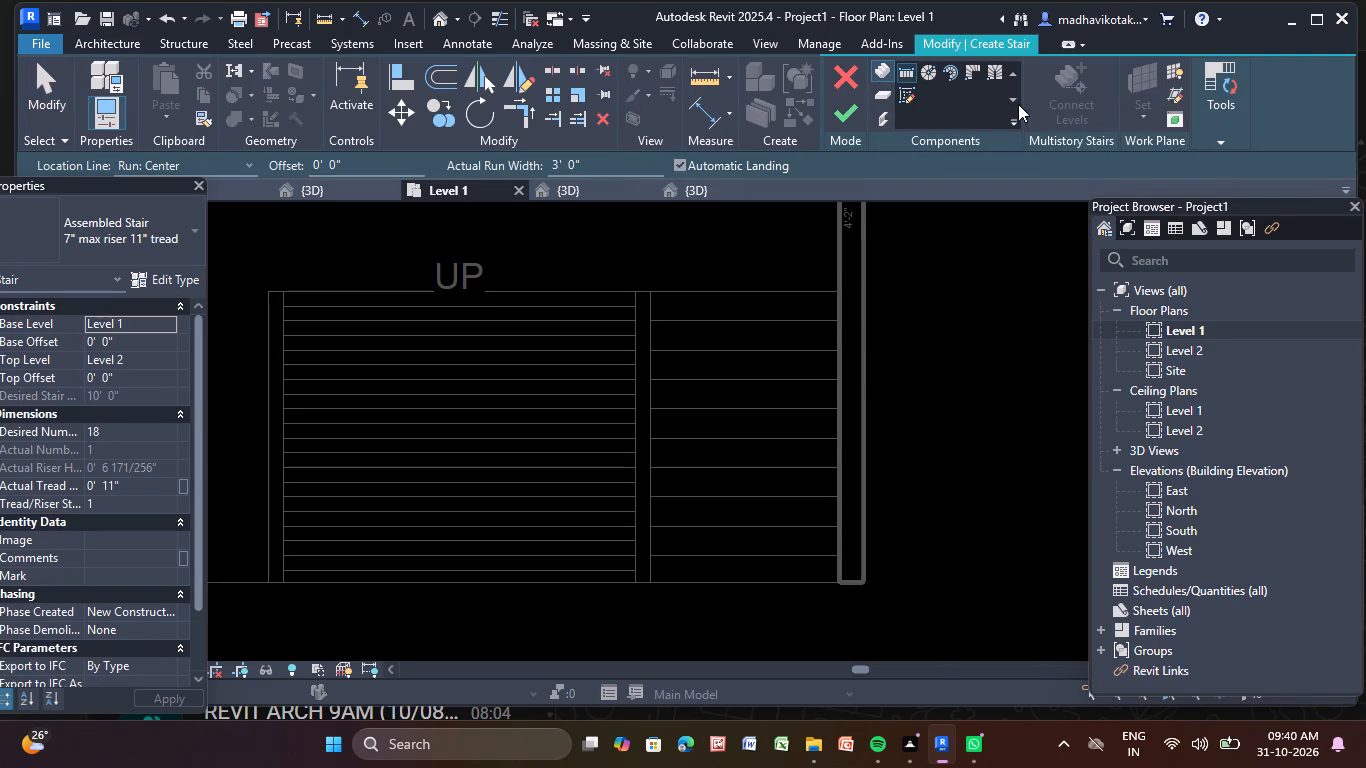
click(908, 98)
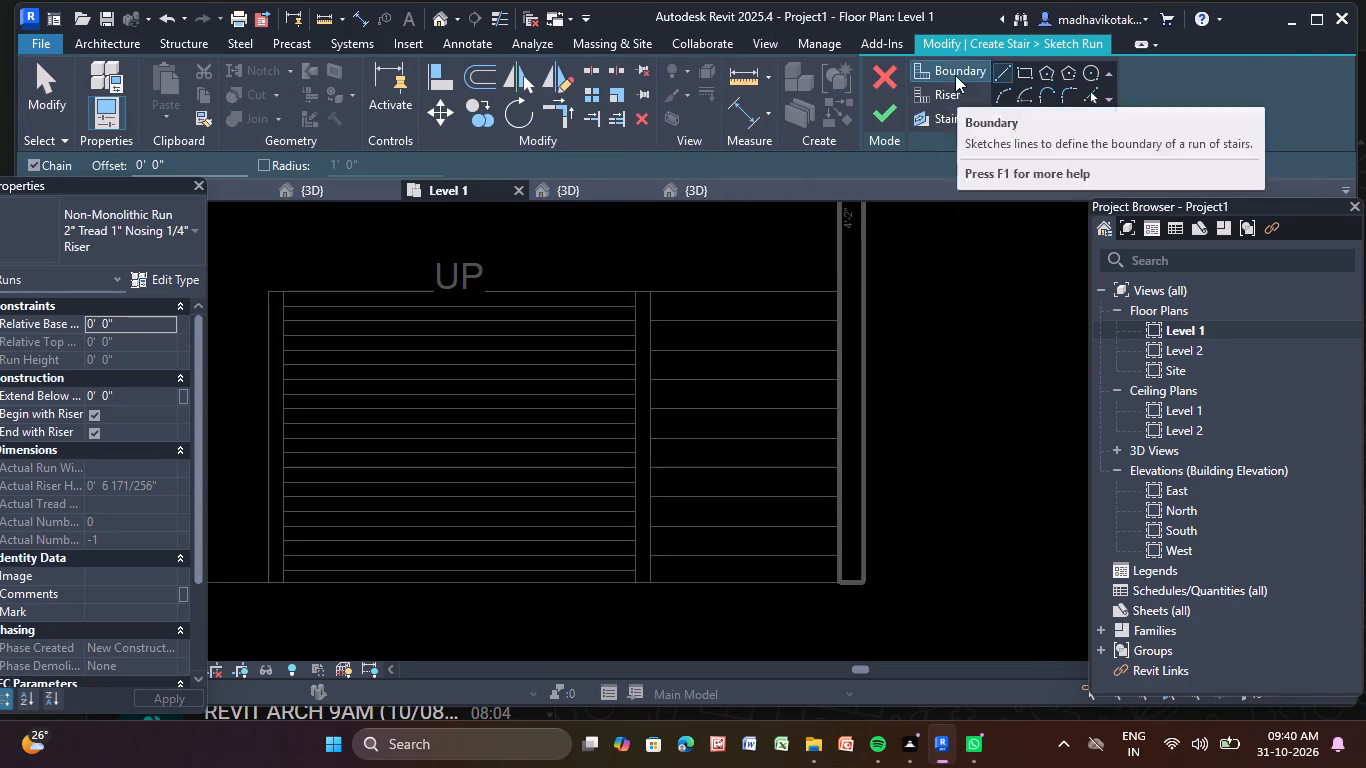
click(959, 64)
click(1005, 71)
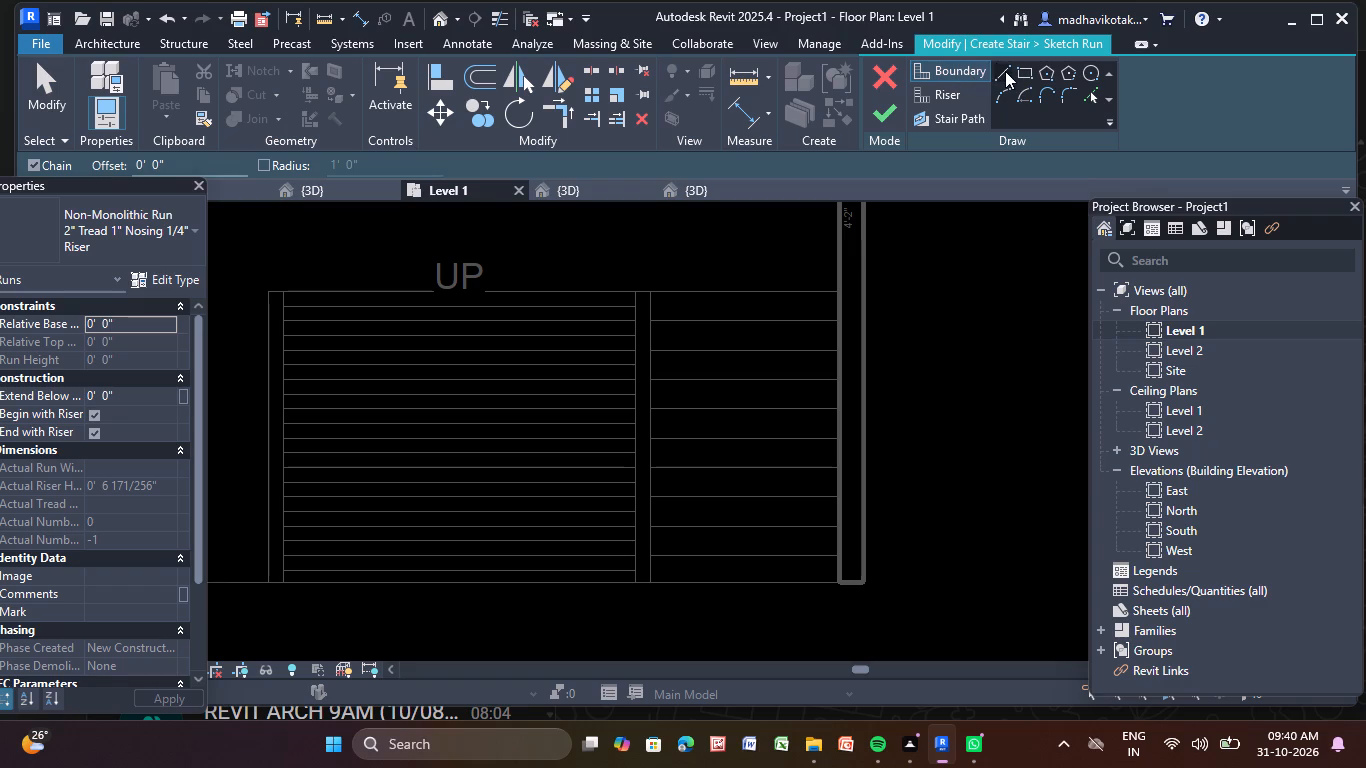
scroll(605, 571, up, 4)
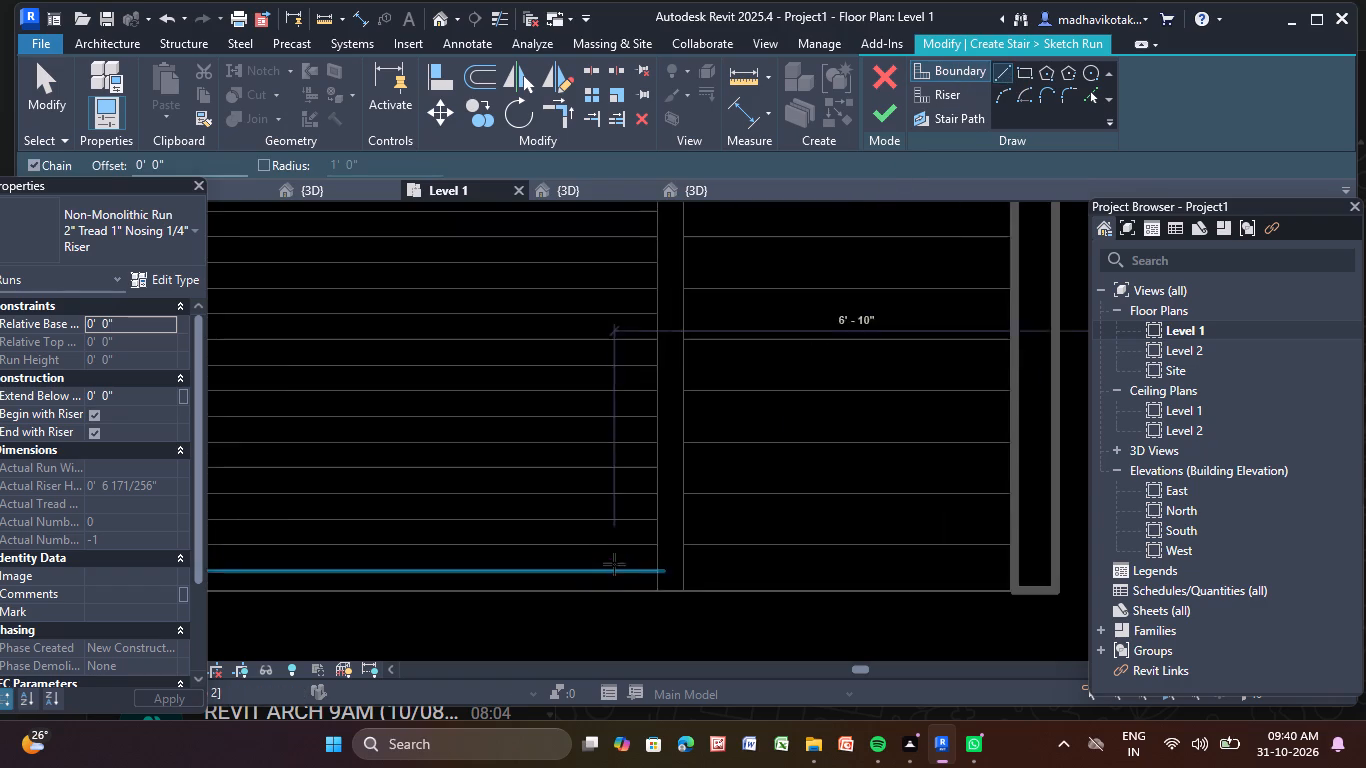
scroll(614, 564, up, 2)
scroll(616, 563, down, 5)
middle_drag(614, 553, 530, 511)
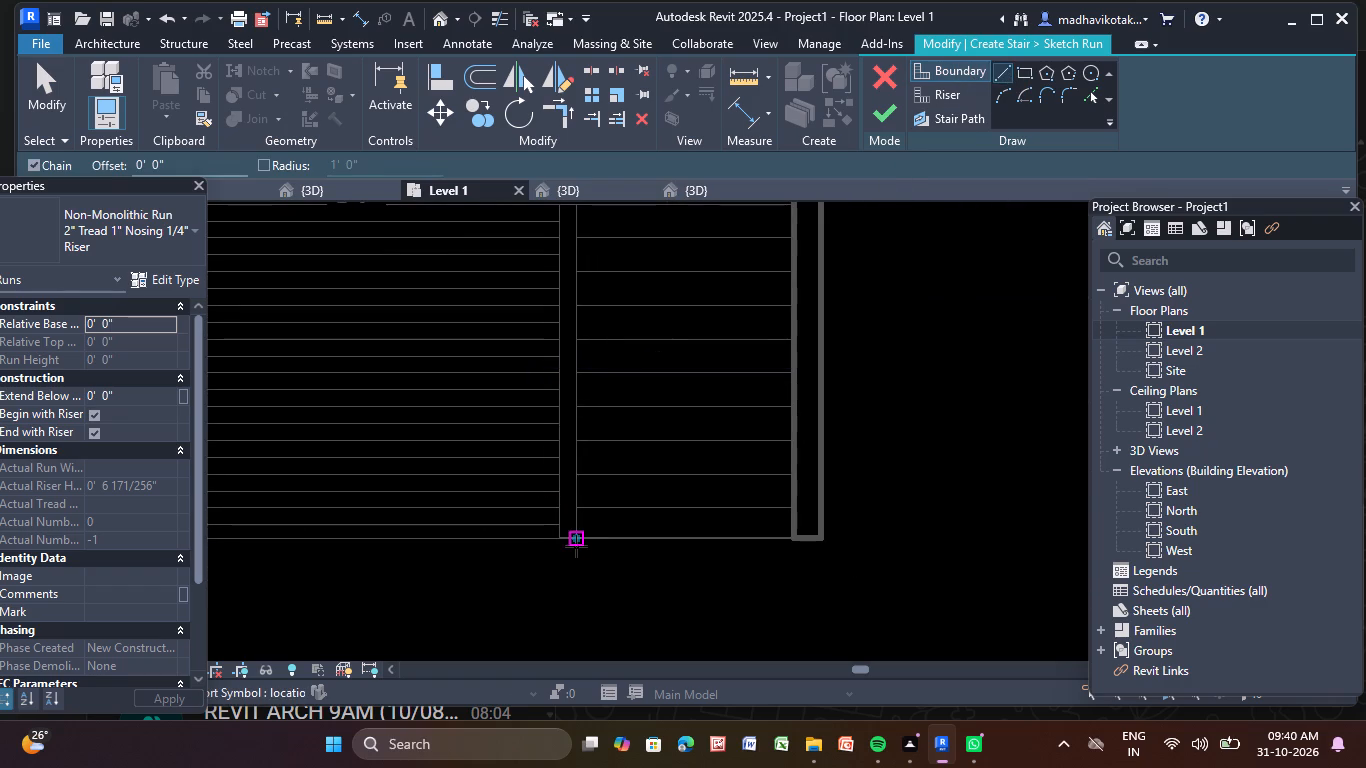
drag(576, 534, 575, 520)
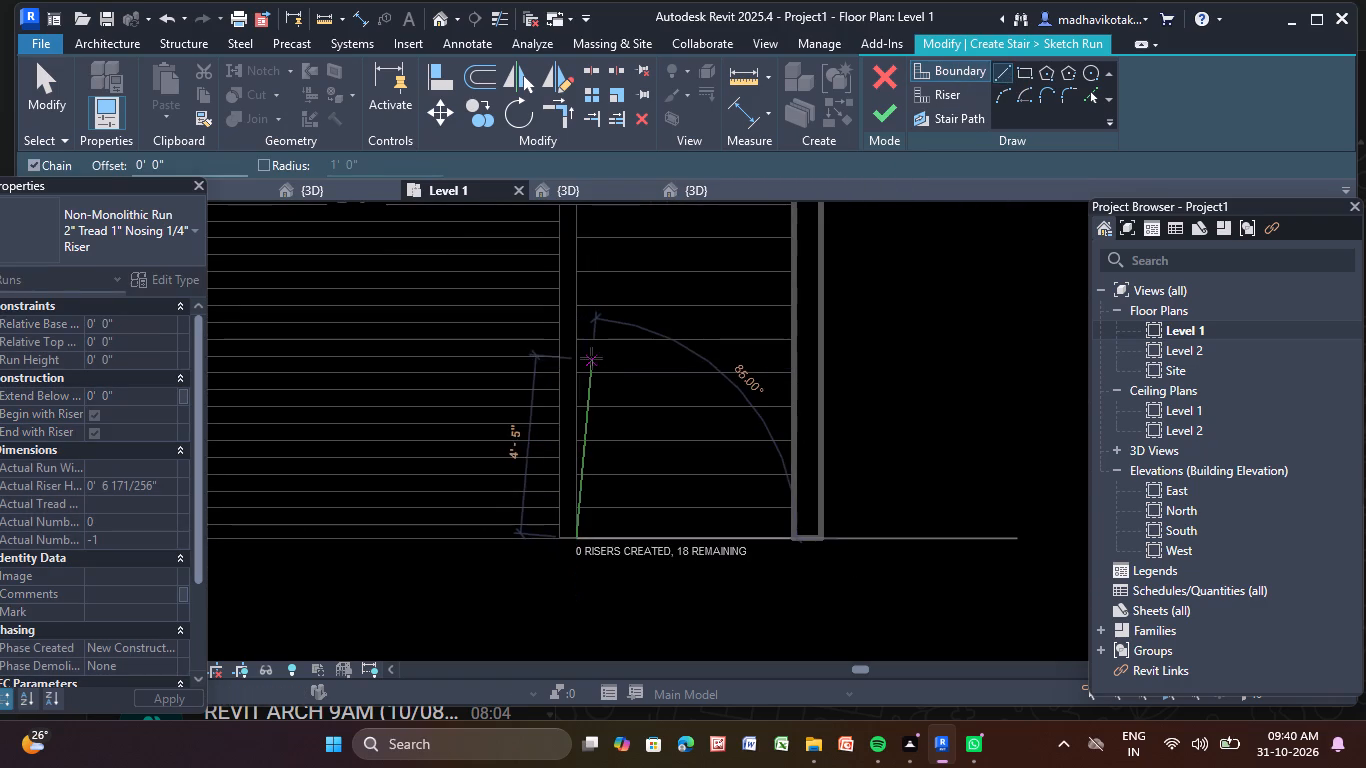
scroll(590, 357, down, 2)
middle_drag(590, 357, 608, 489)
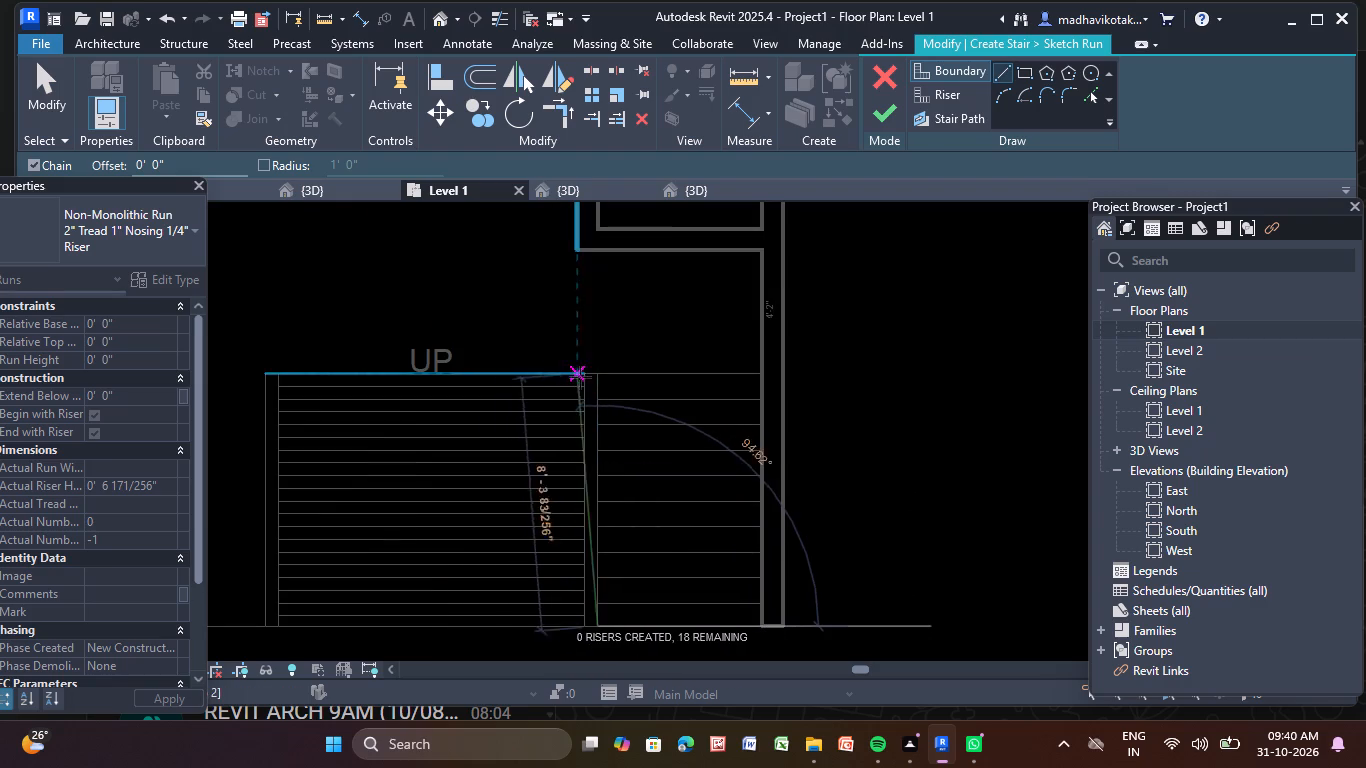
scroll(592, 381, up, 4)
click(601, 368)
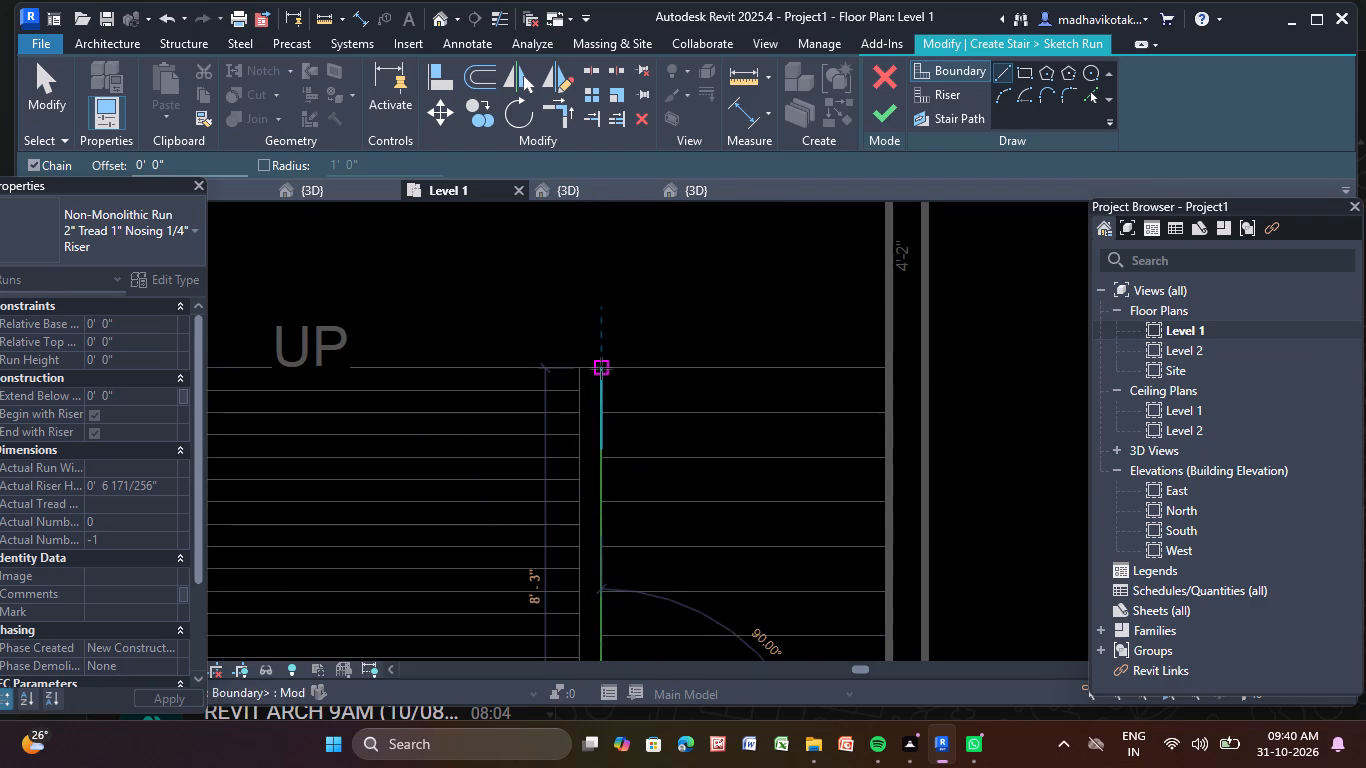
Continue the boundary 5'-4 1/2" across the flight's upper end to the wall and 8'-3" down the wall face.
click(890, 366)
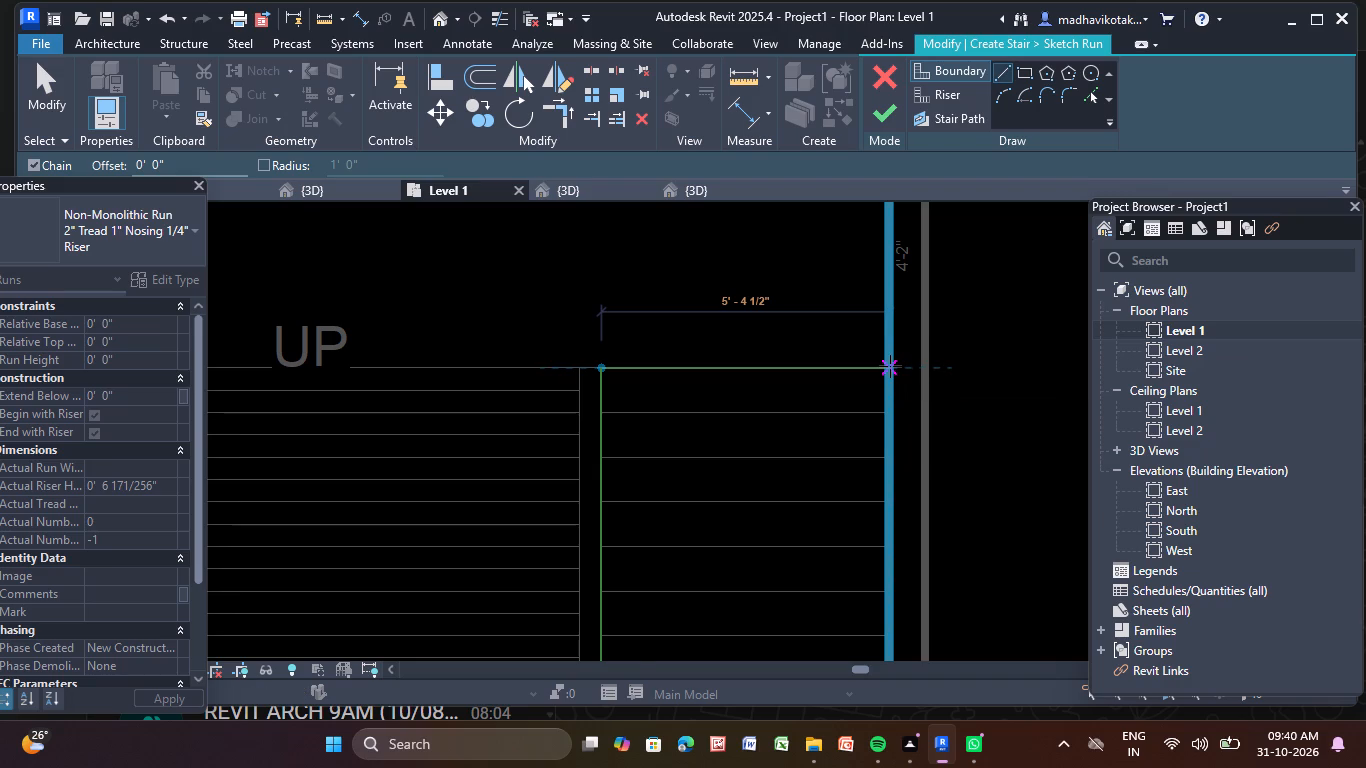
scroll(893, 476, down, 4)
middle_drag(900, 498, 839, 335)
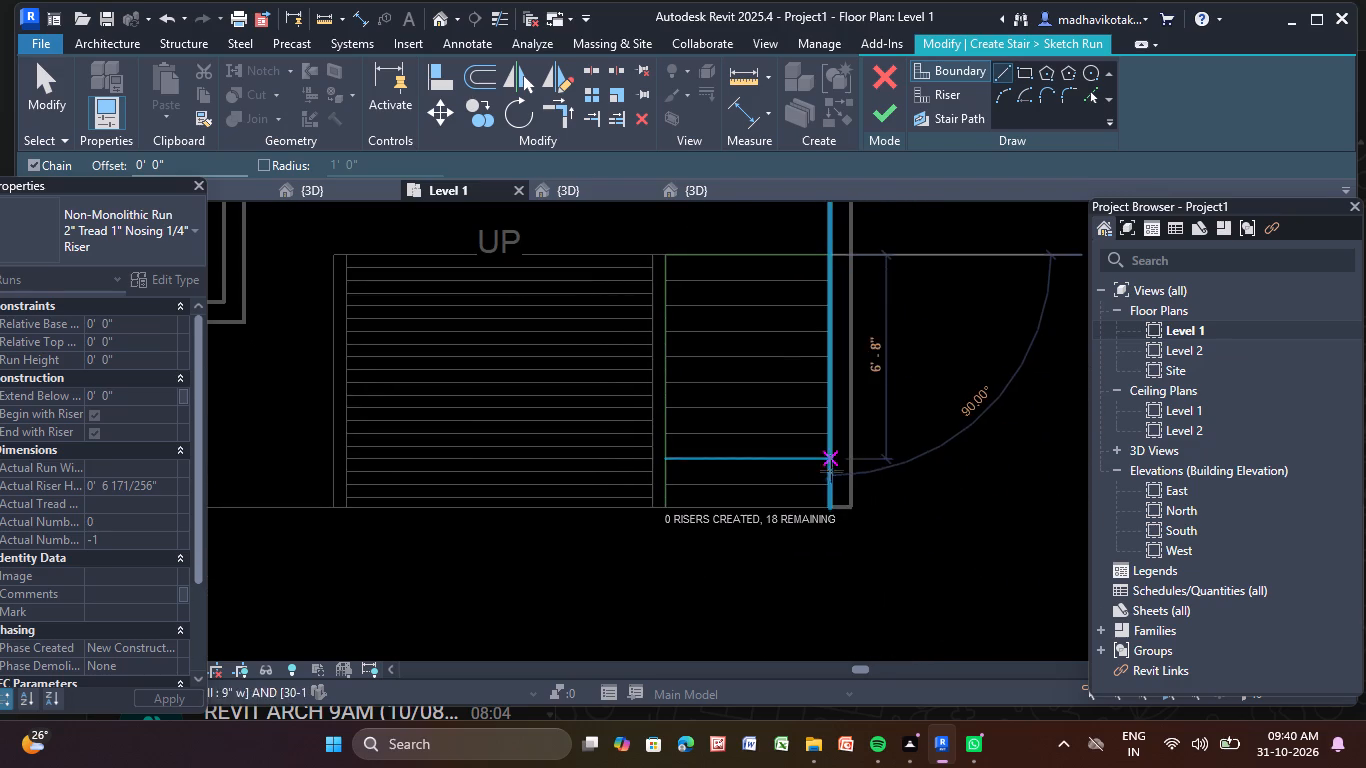
scroll(836, 499, up, 4)
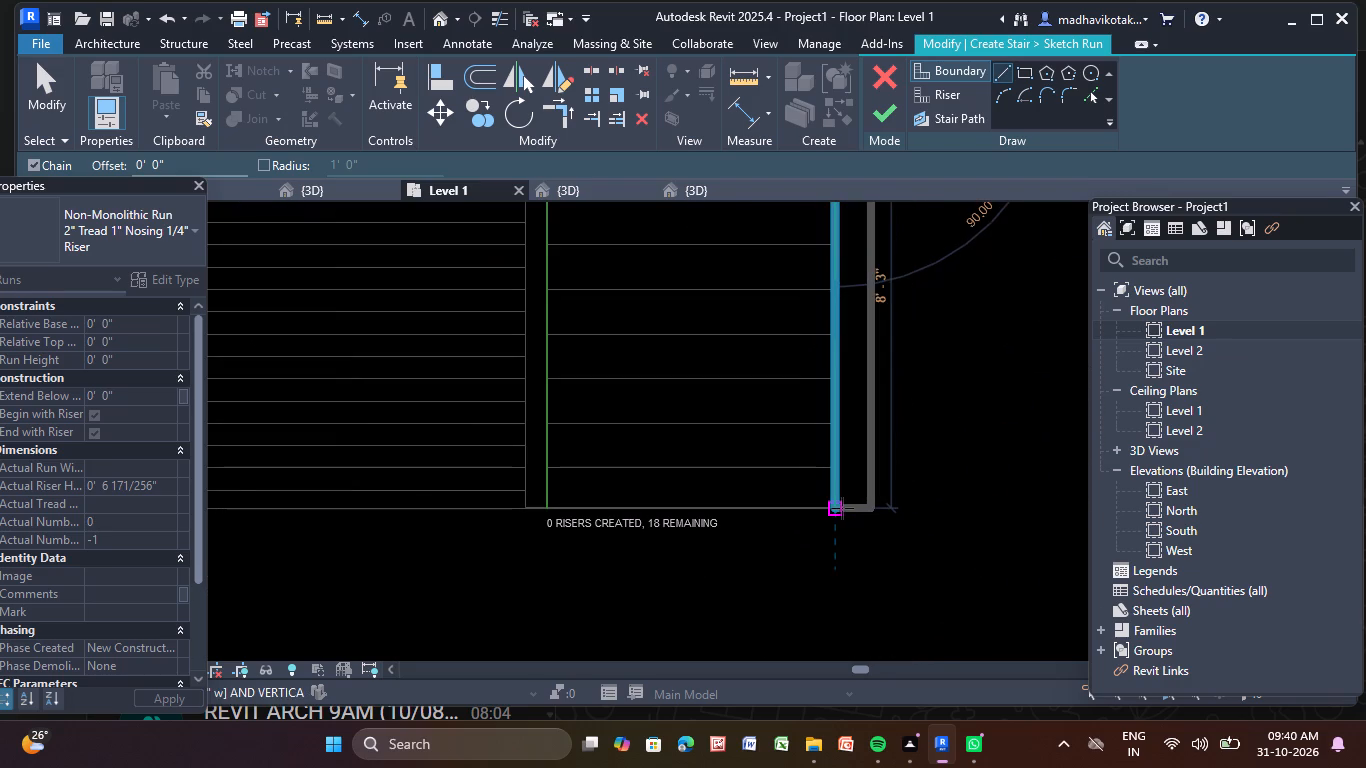
click(839, 507)
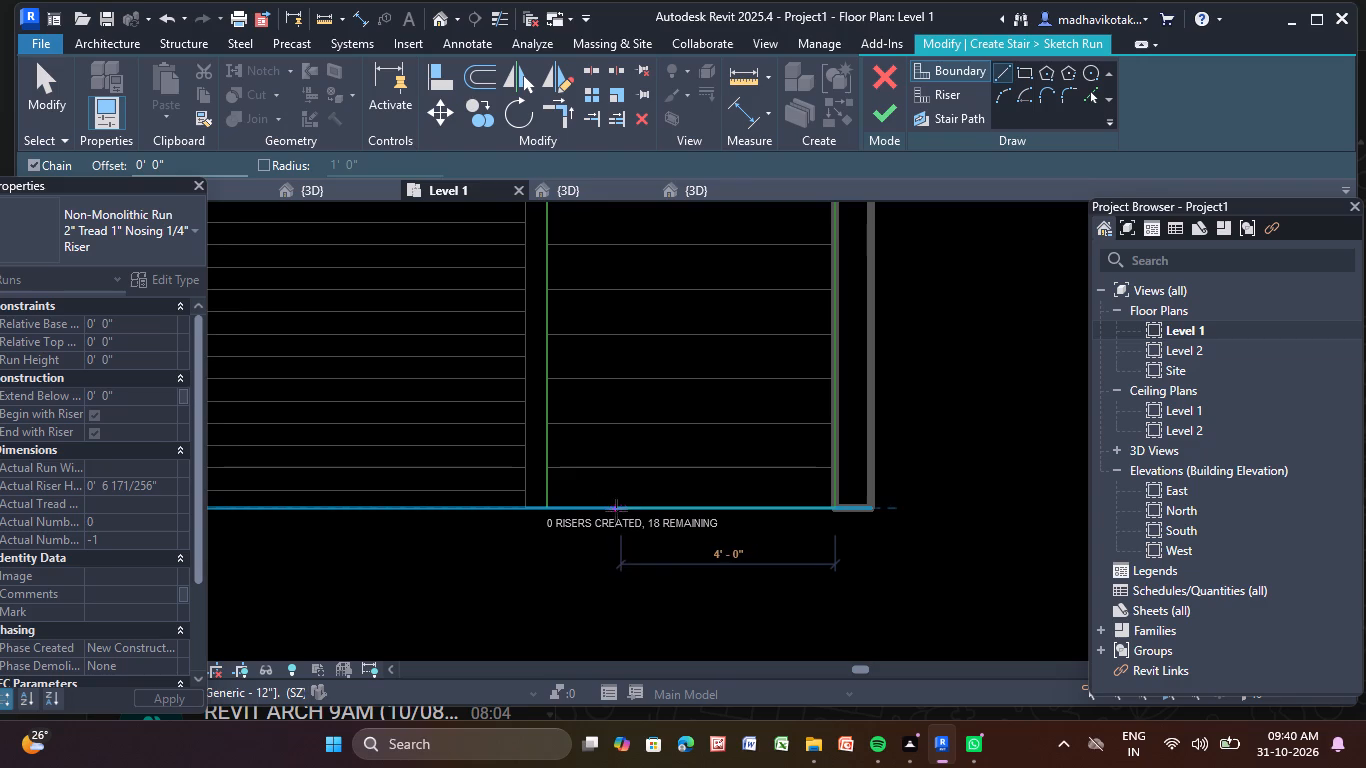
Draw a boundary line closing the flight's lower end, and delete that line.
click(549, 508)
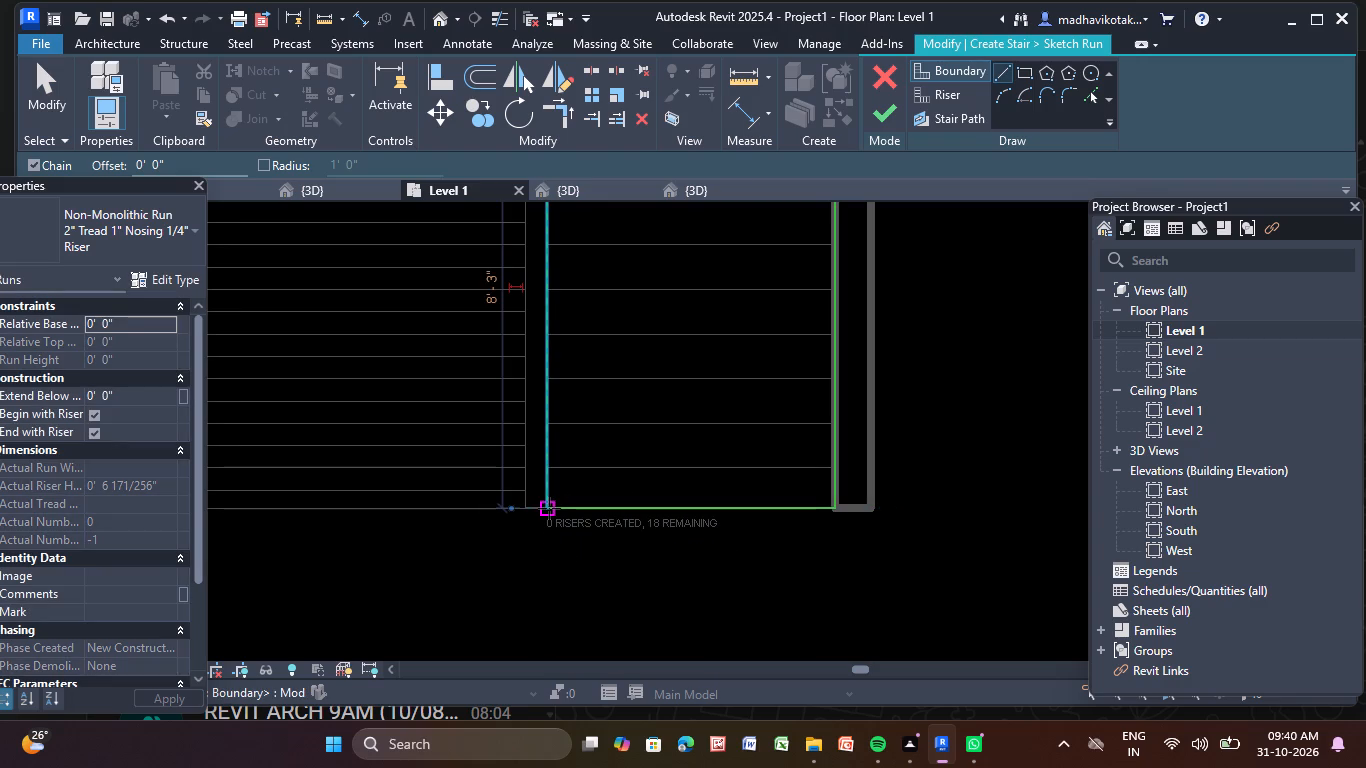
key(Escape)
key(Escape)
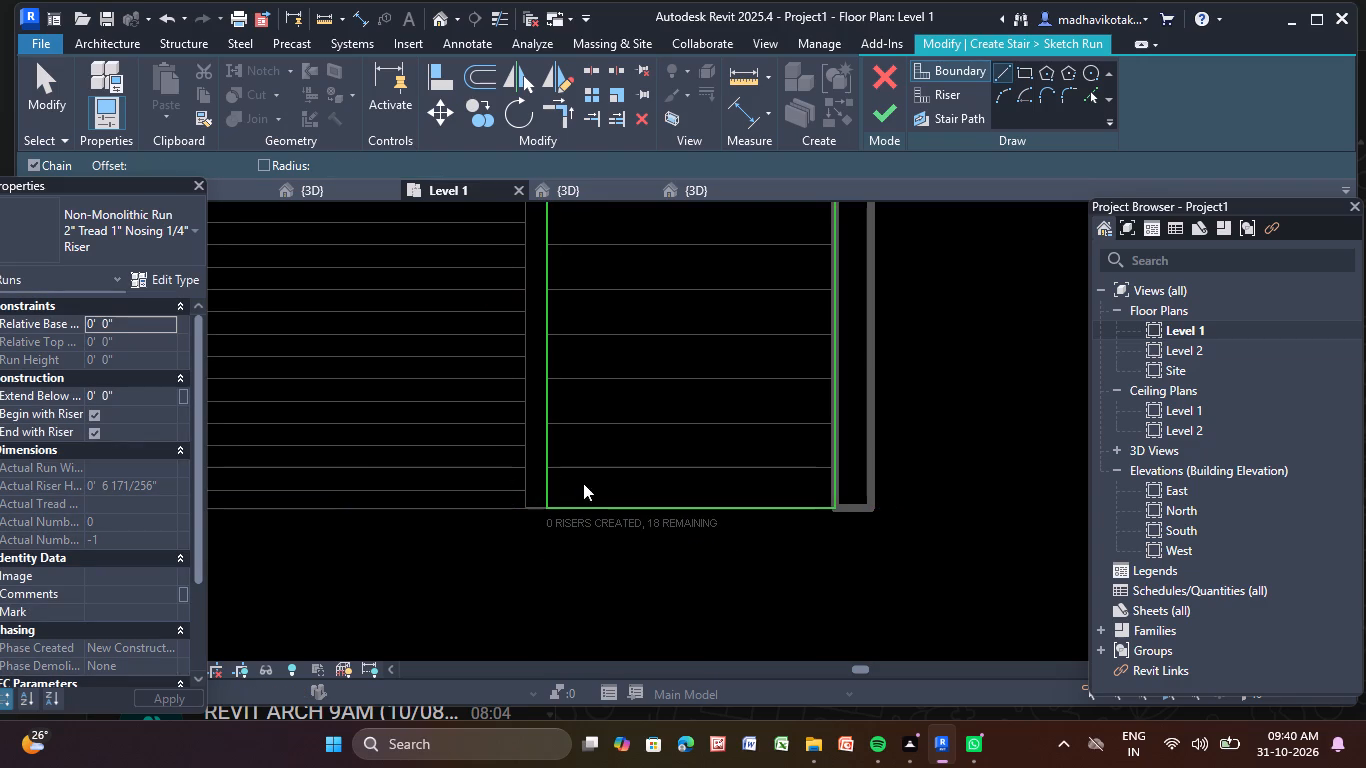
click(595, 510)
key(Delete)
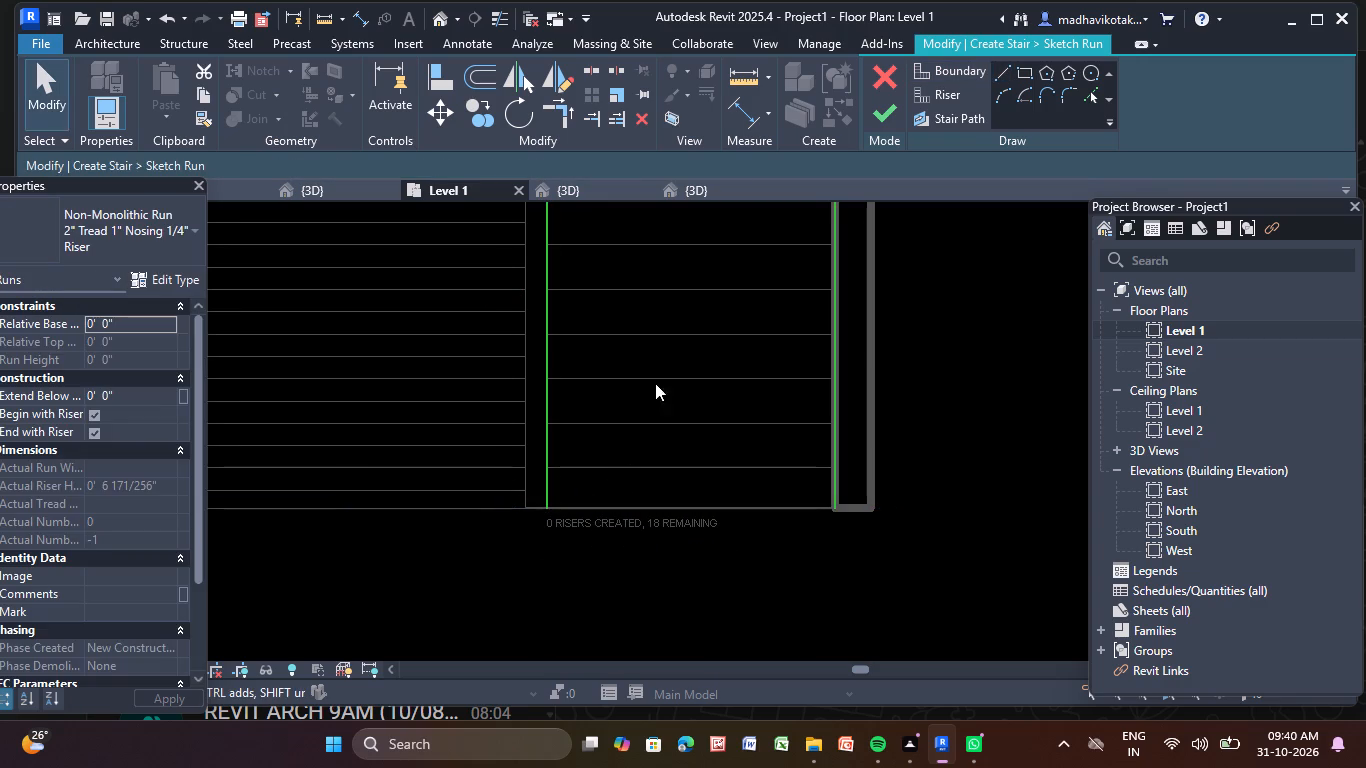
Draw the first riser line, 5'-4 1/2" long, across the flight's lower end between the two side boundaries.
scroll(684, 248, down, 2)
middle_drag(678, 258, 634, 503)
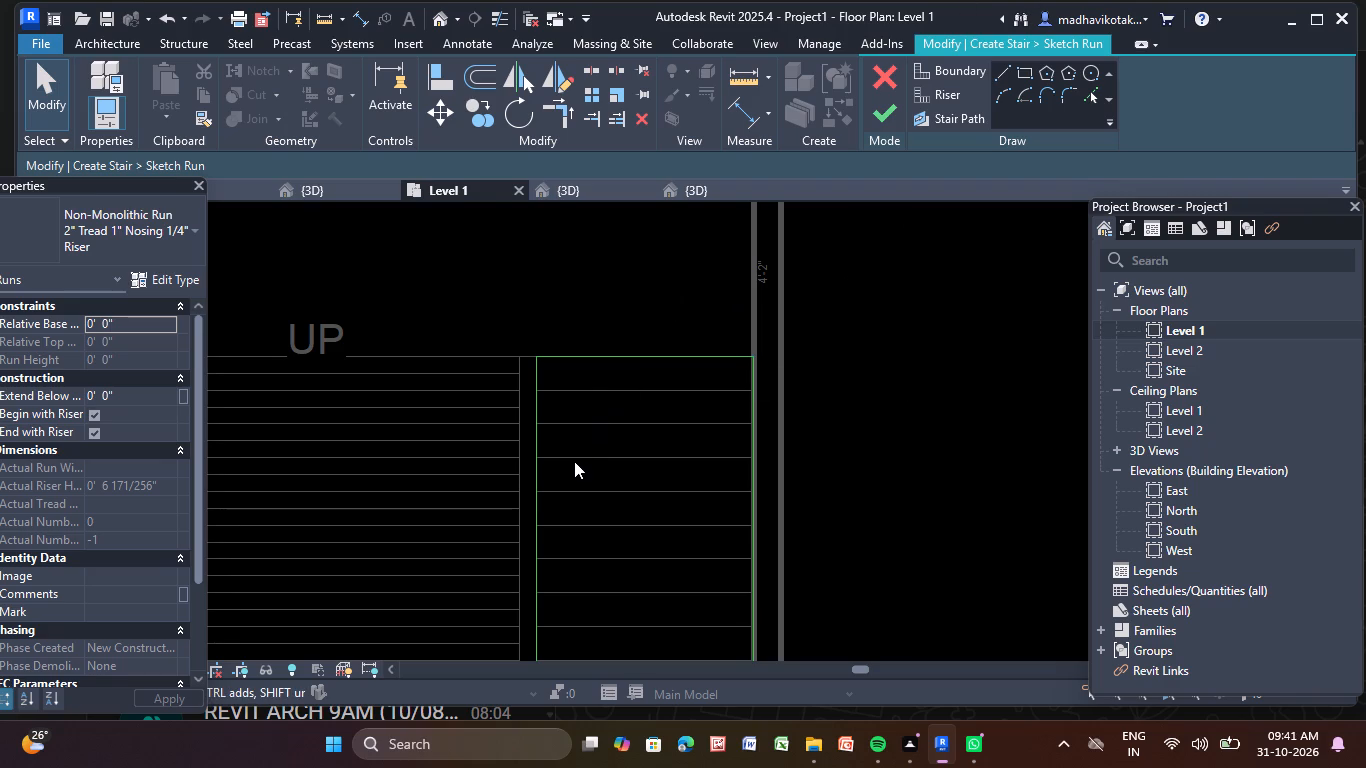
scroll(587, 484, down, 4)
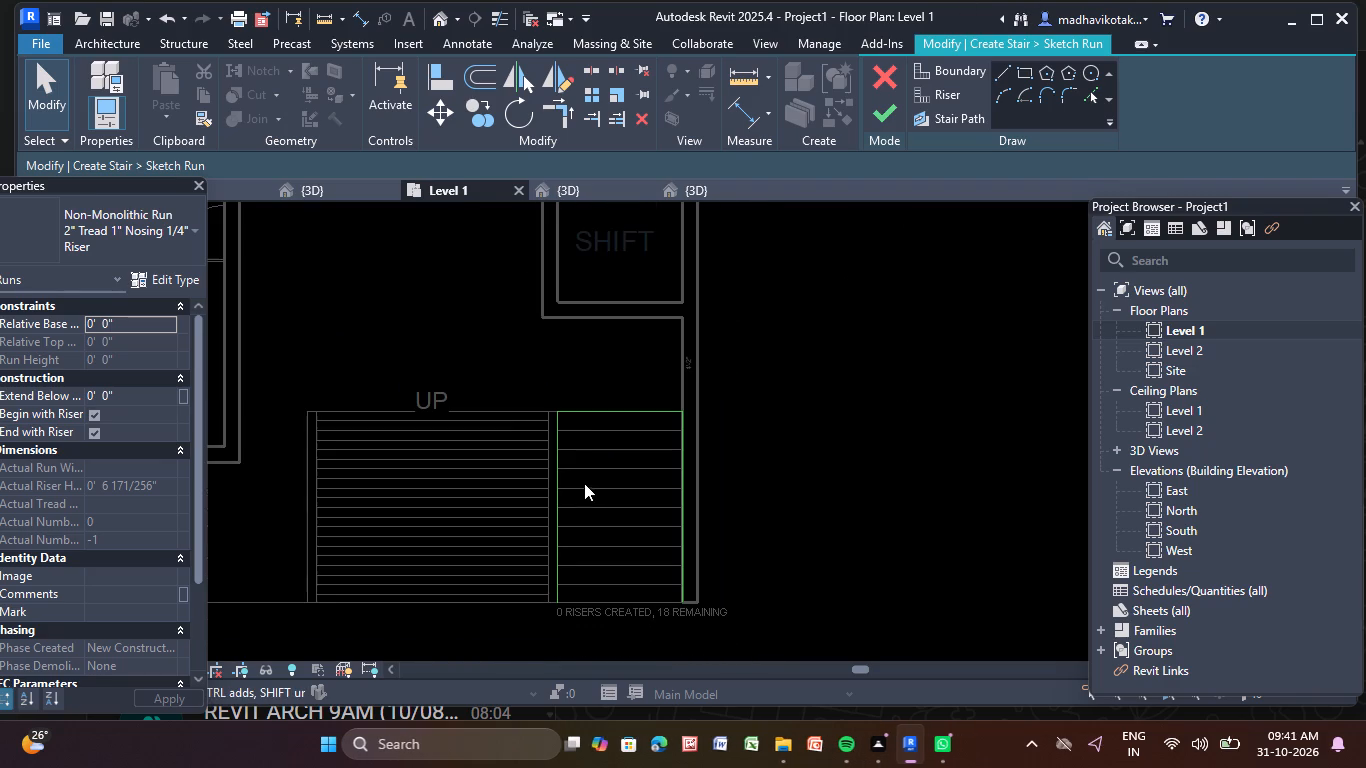
middle_drag(588, 403, 591, 342)
scroll(598, 335, up, 2)
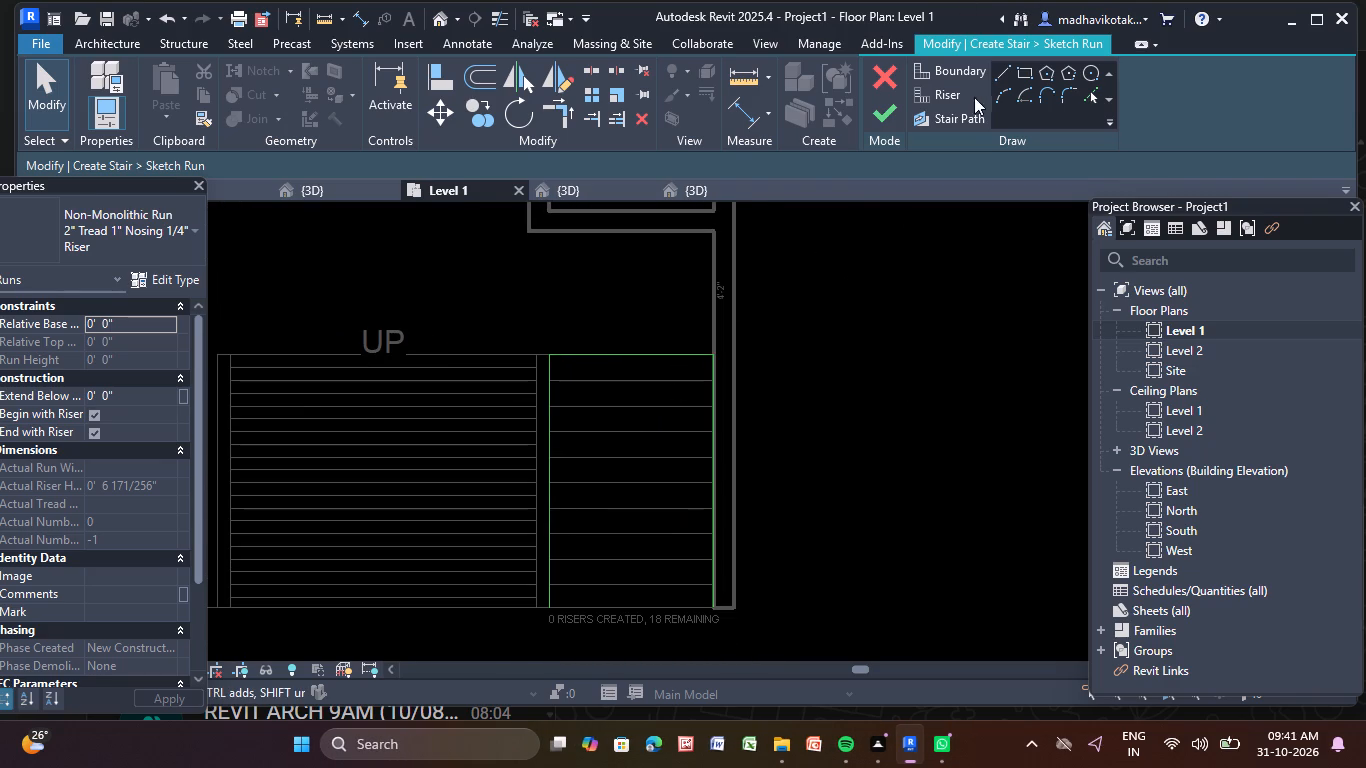
click(946, 93)
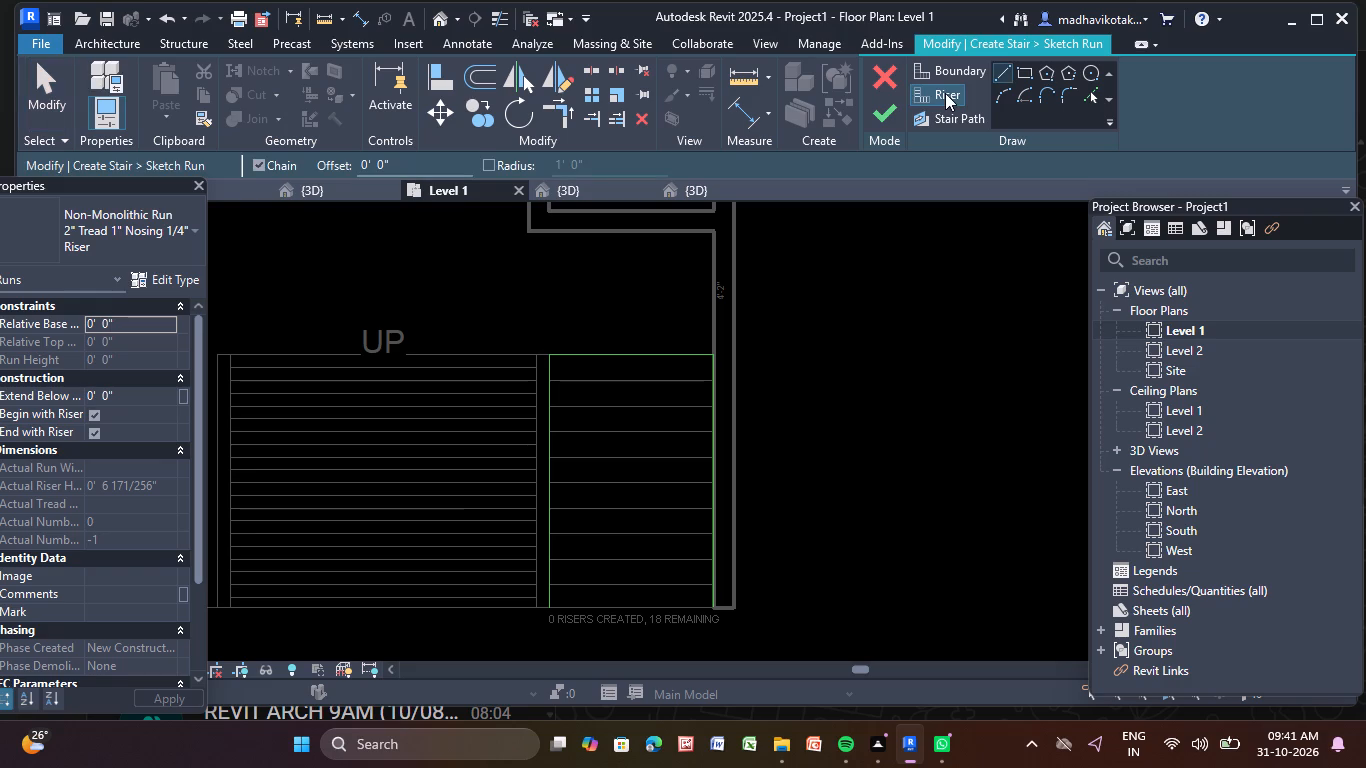
click(945, 93)
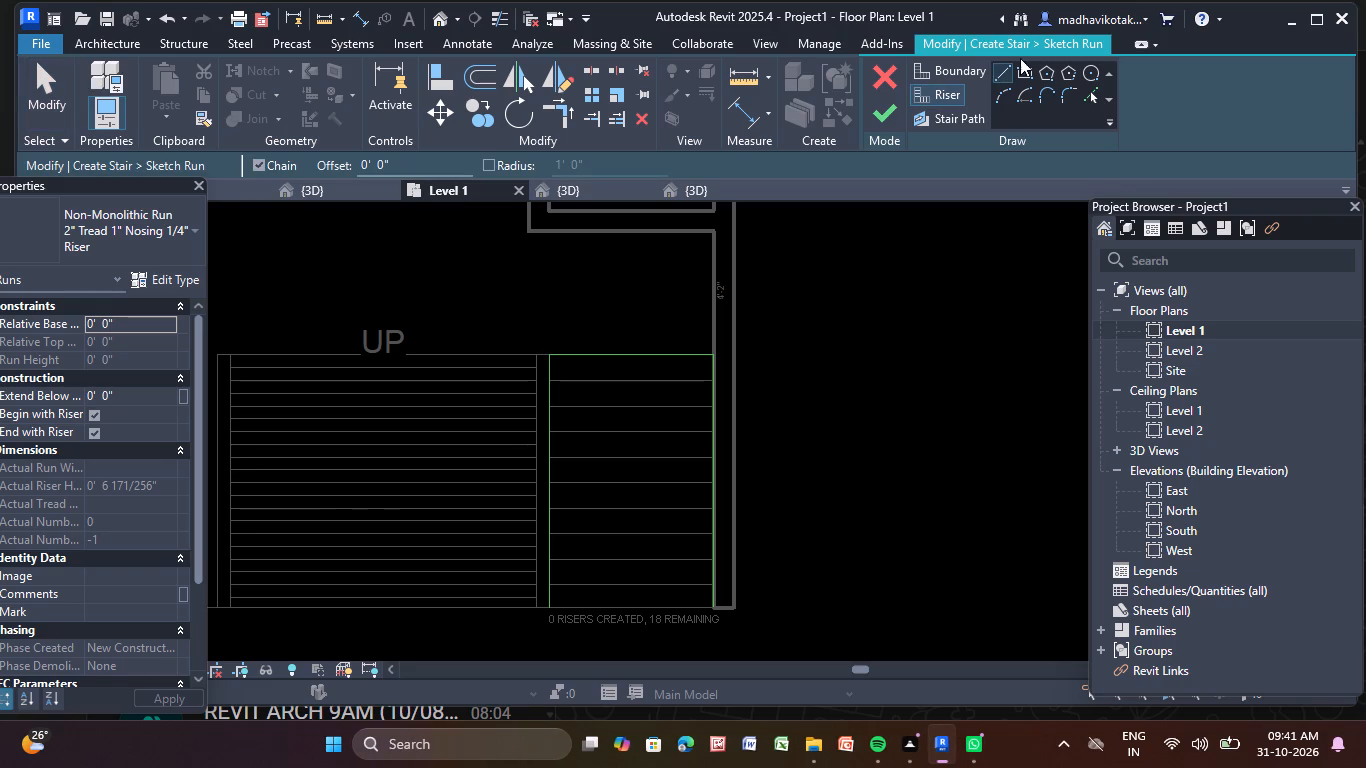
click(1003, 67)
middle_drag(538, 613, 443, 521)
scroll(444, 521, up, 4)
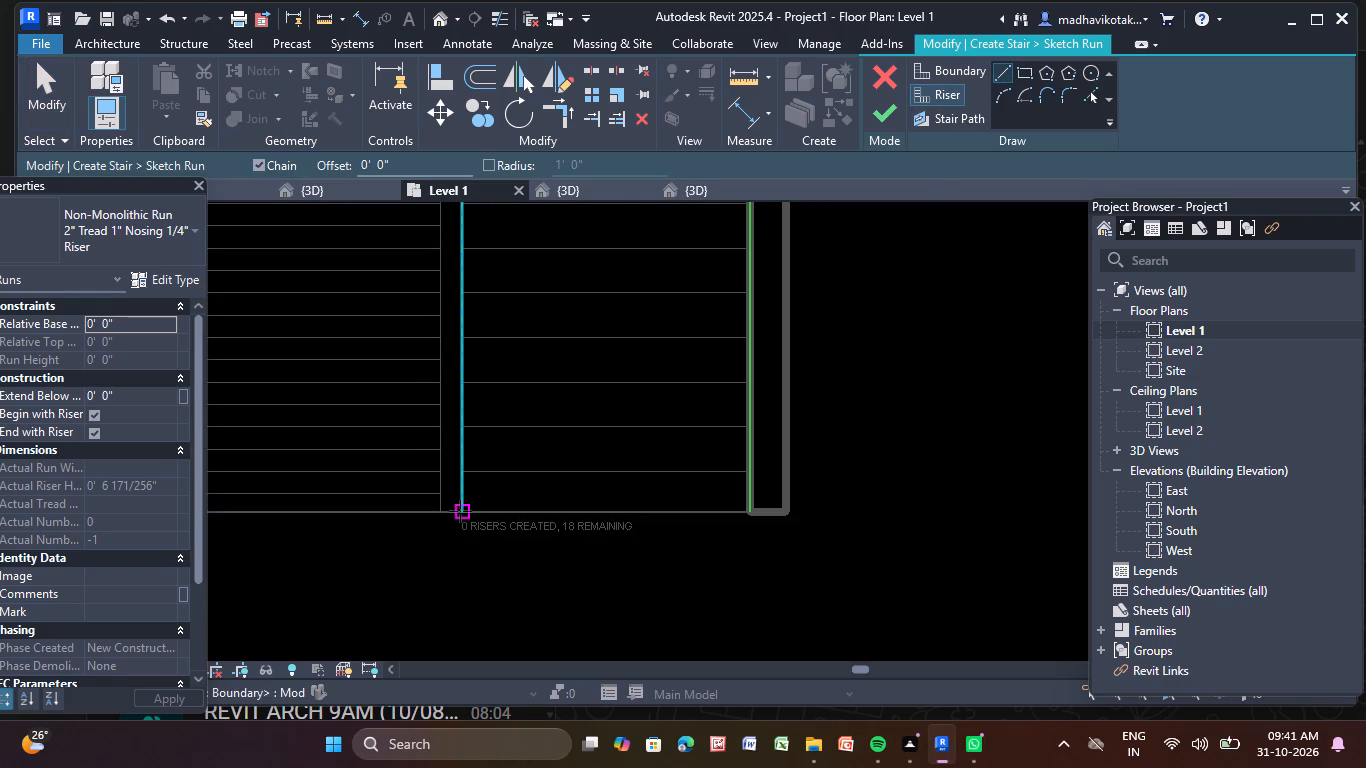
click(460, 511)
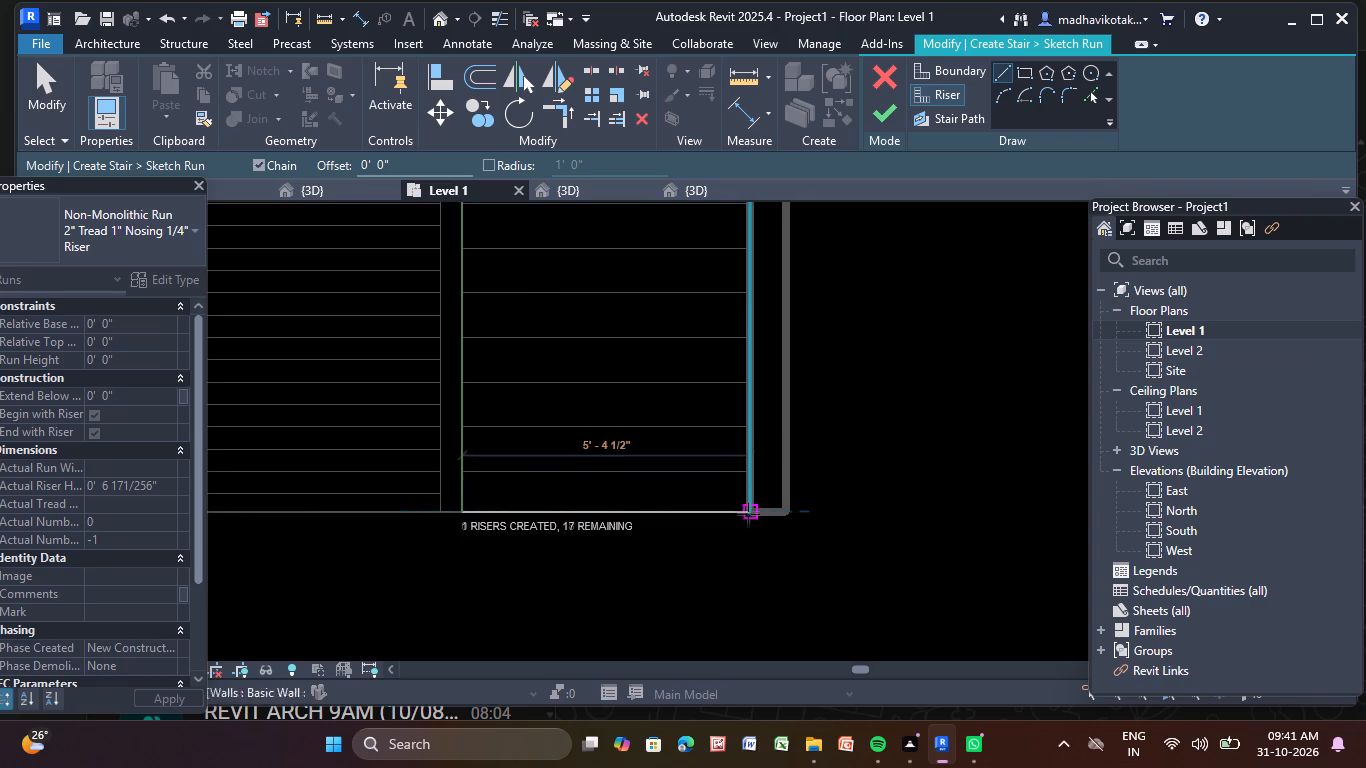
click(747, 511)
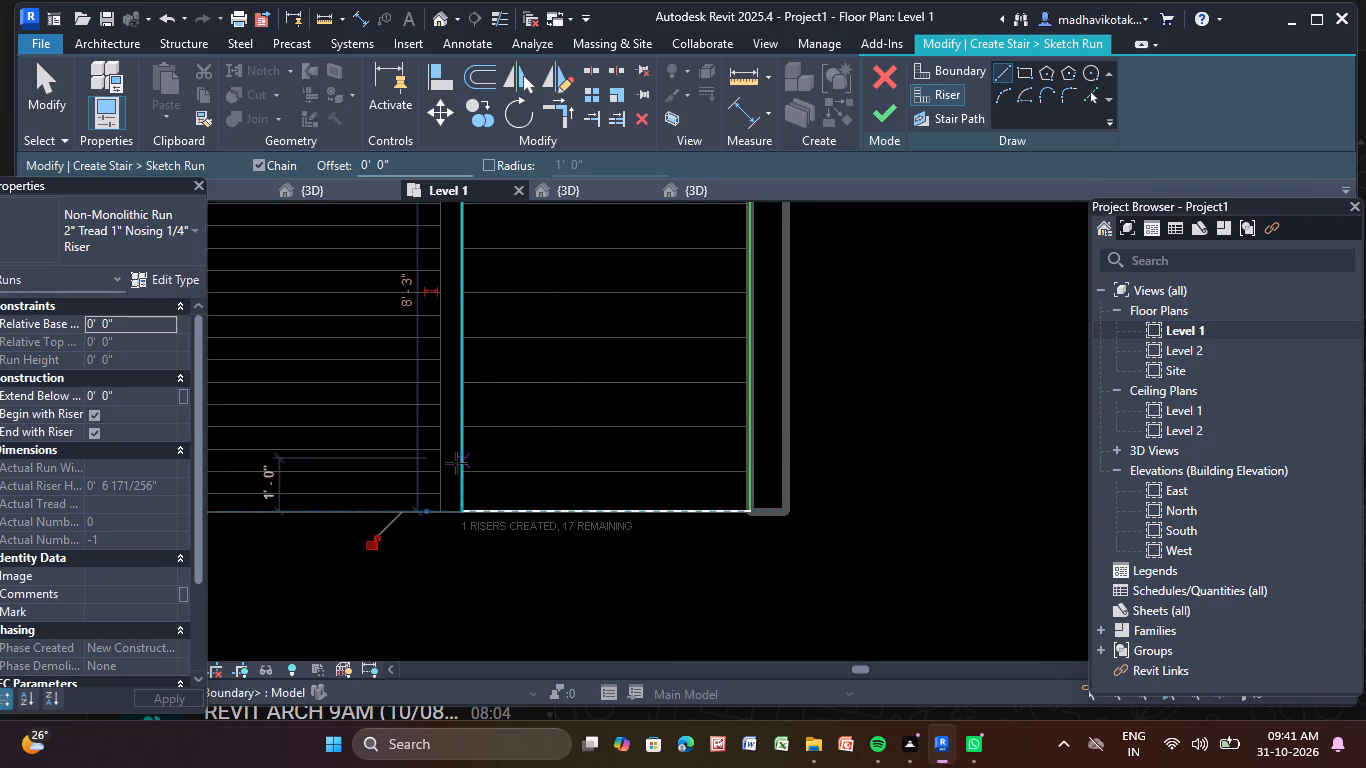
Draw the next four risers, each 5'-4 1/2" long, over the underlay's tread lines, working up from the first riser.
click(460, 474)
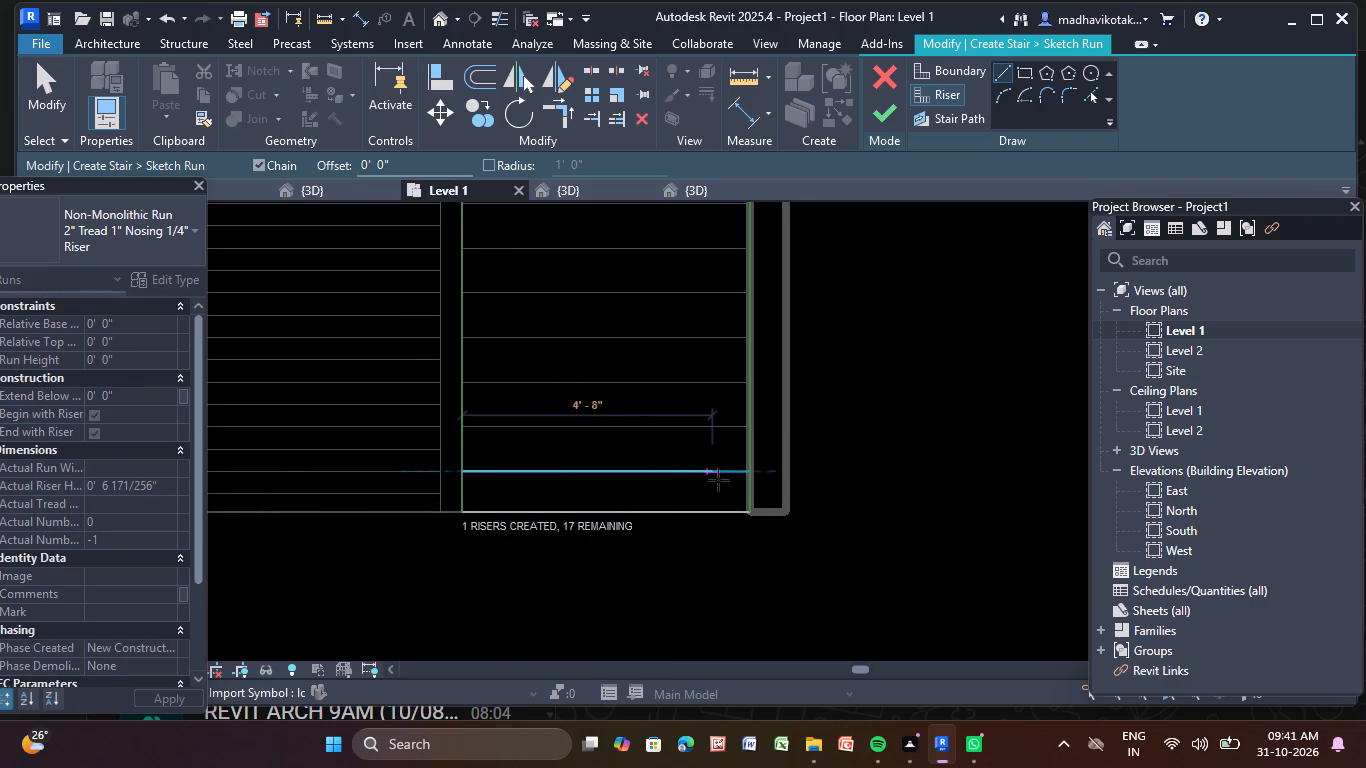
click(749, 469)
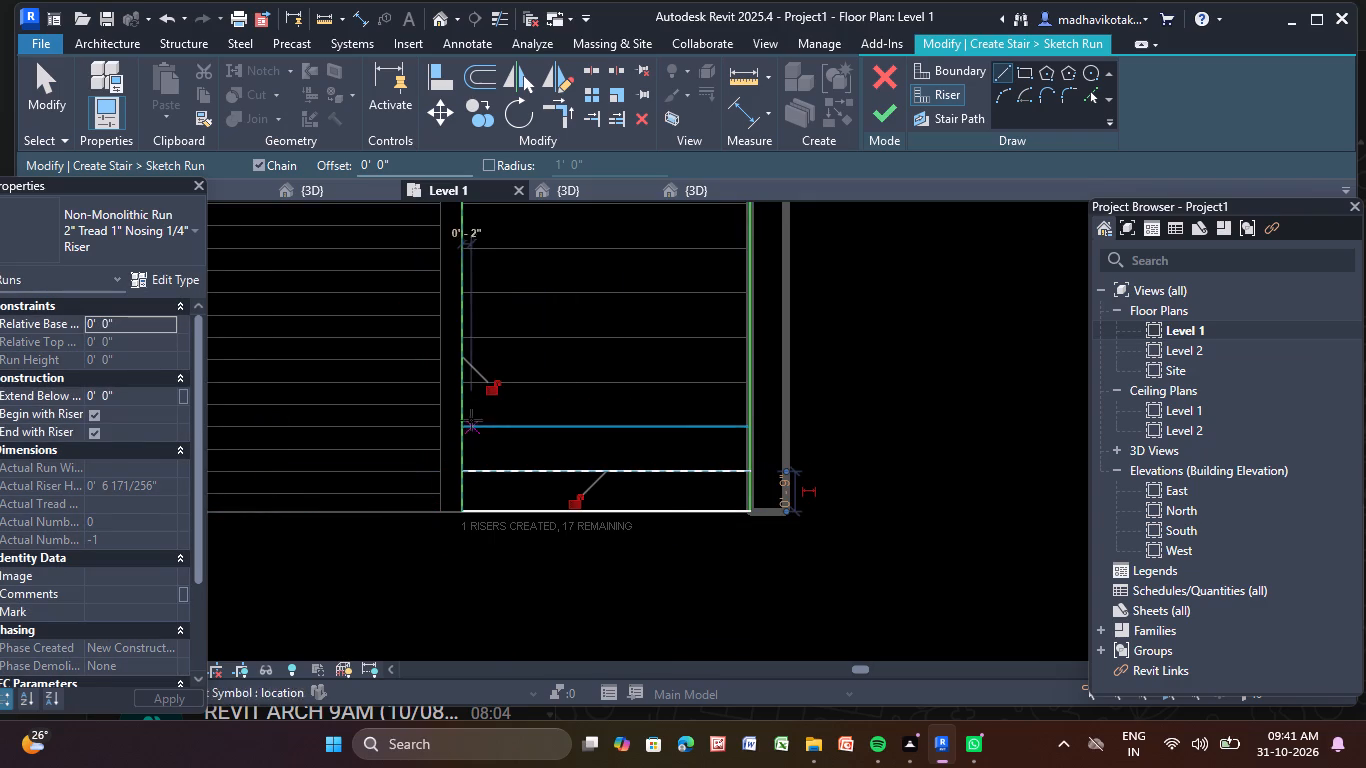
click(463, 425)
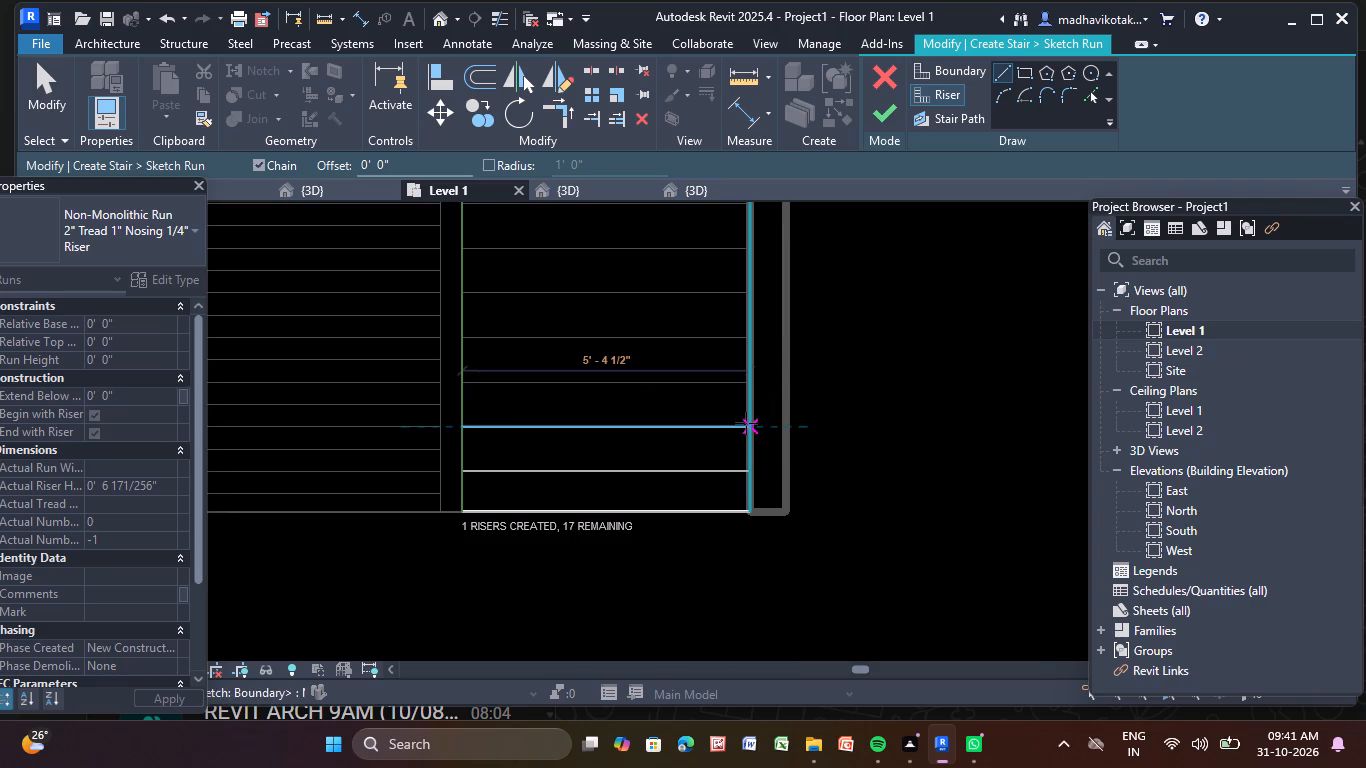
click(746, 423)
click(463, 380)
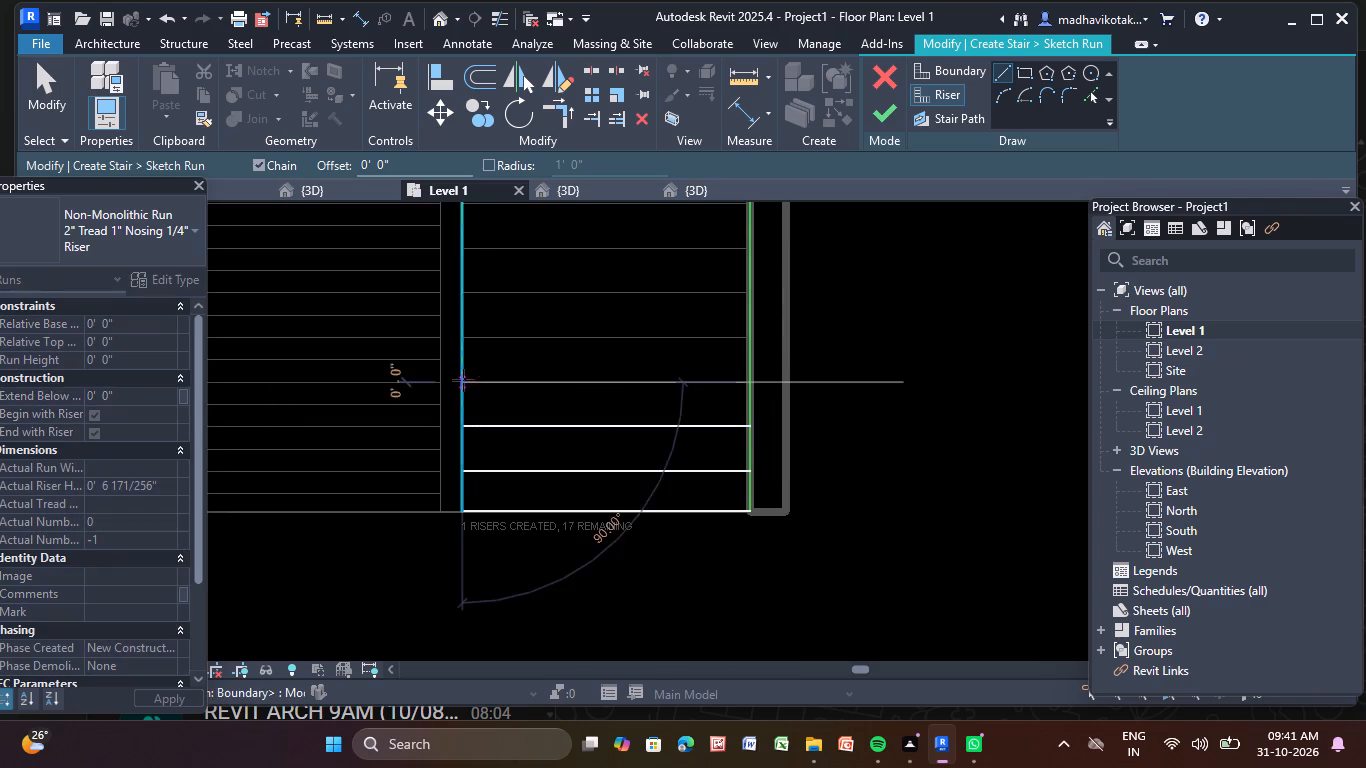
click(747, 378)
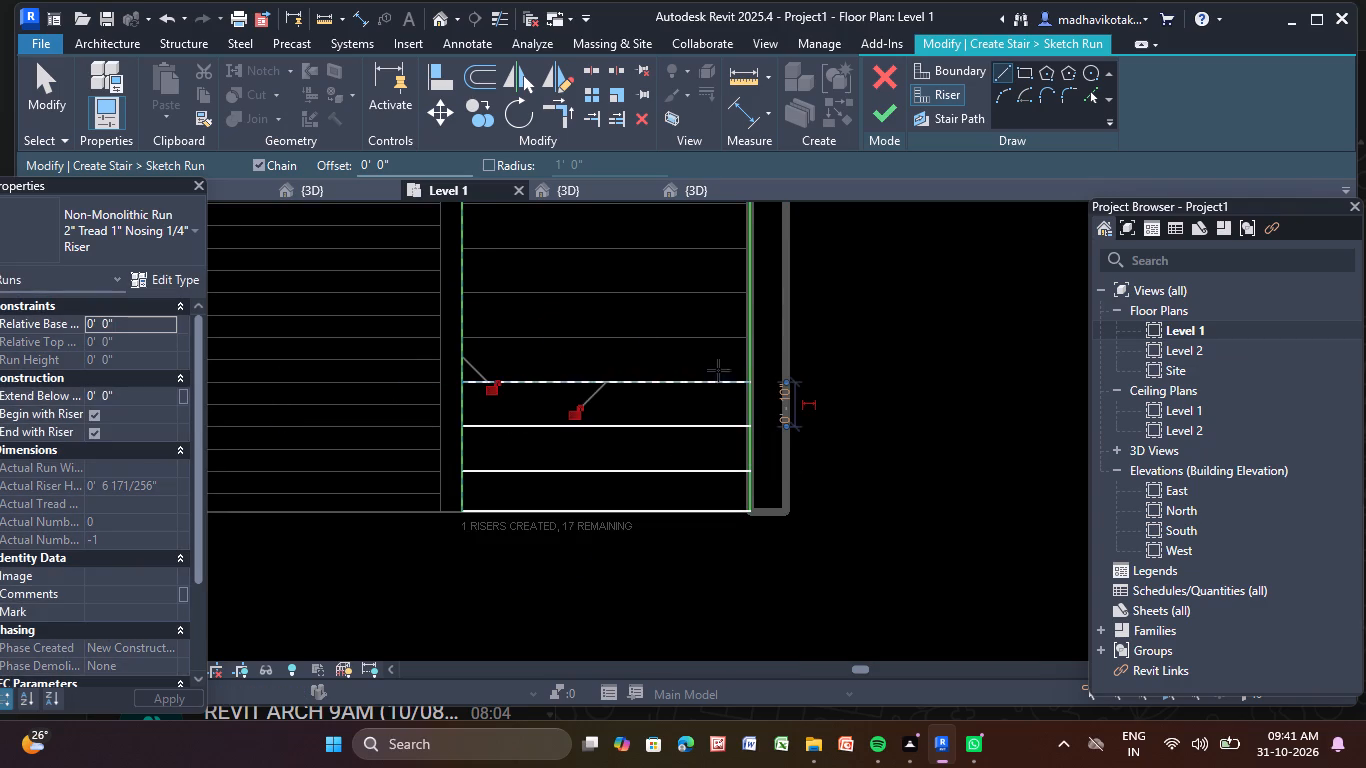
middle_drag(718, 370, 727, 452)
click(472, 418)
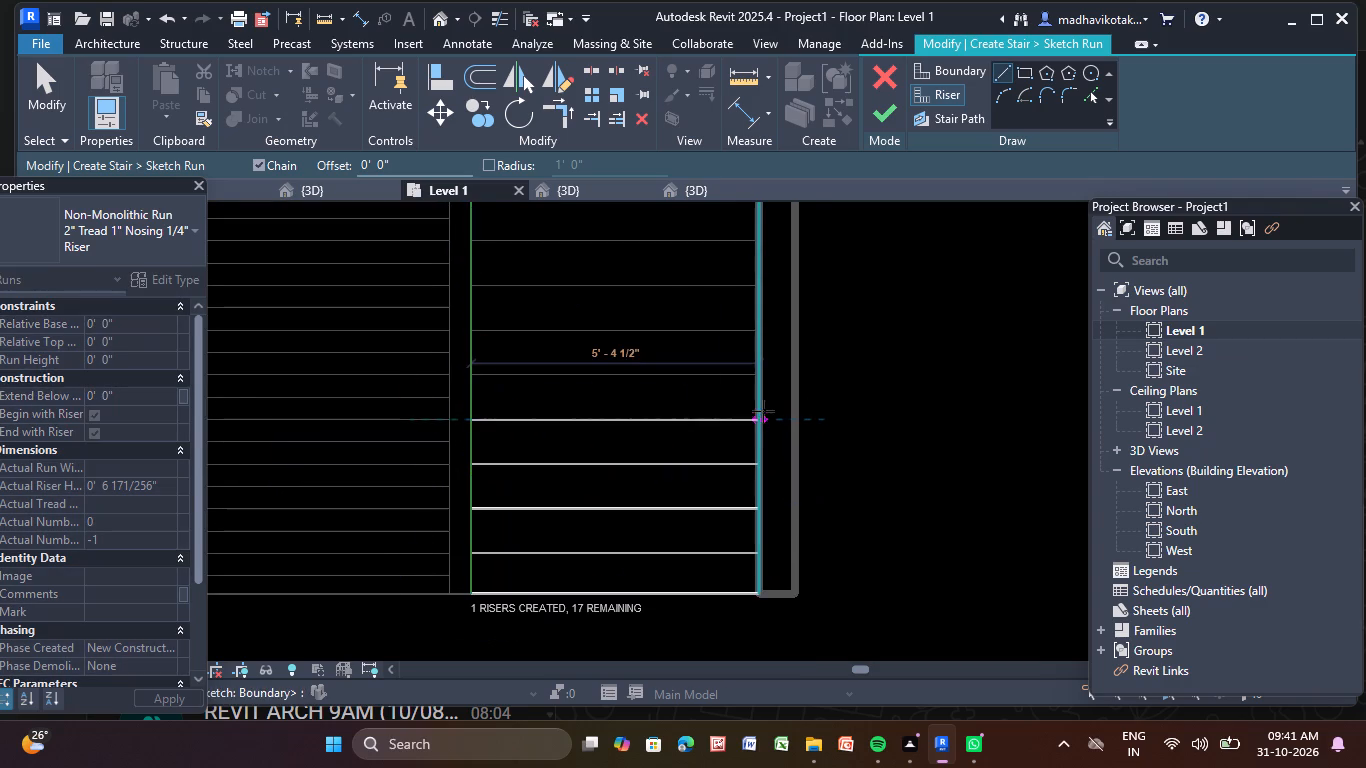
click(758, 418)
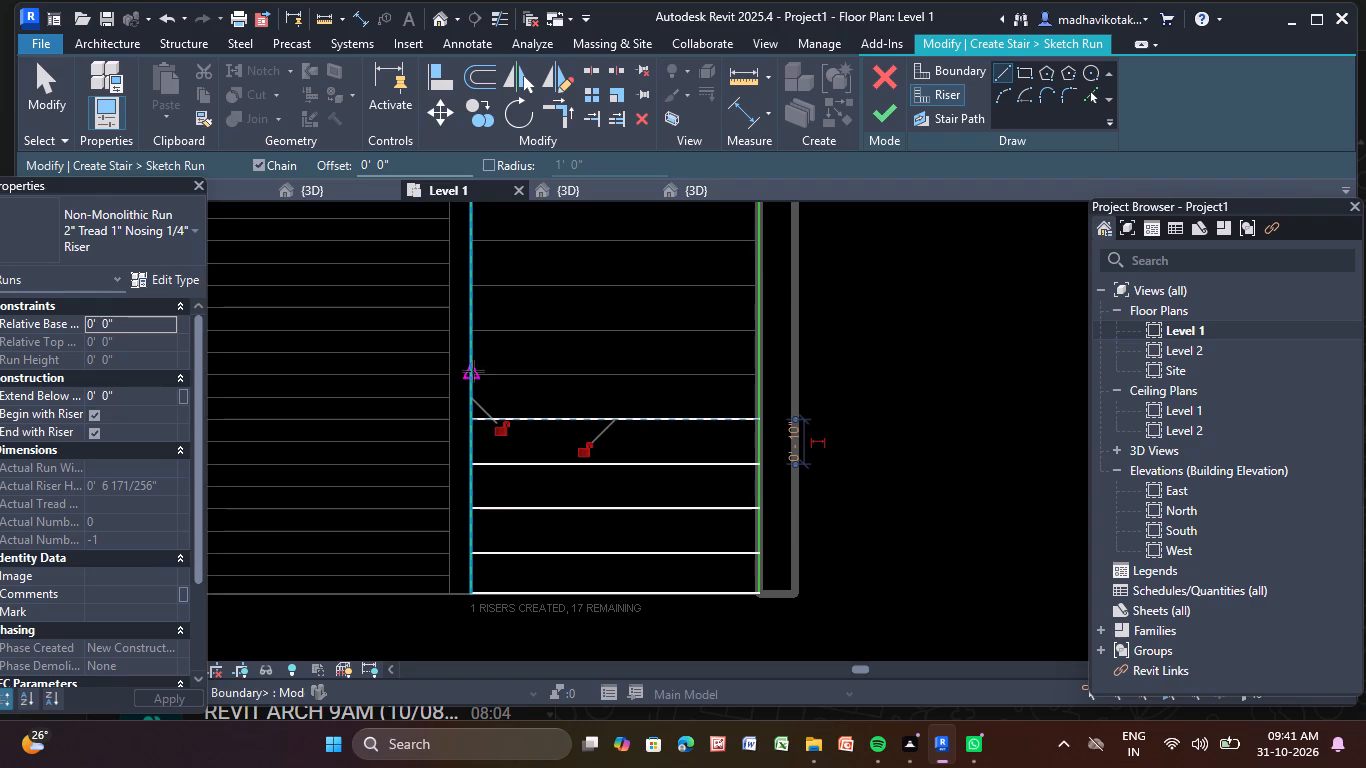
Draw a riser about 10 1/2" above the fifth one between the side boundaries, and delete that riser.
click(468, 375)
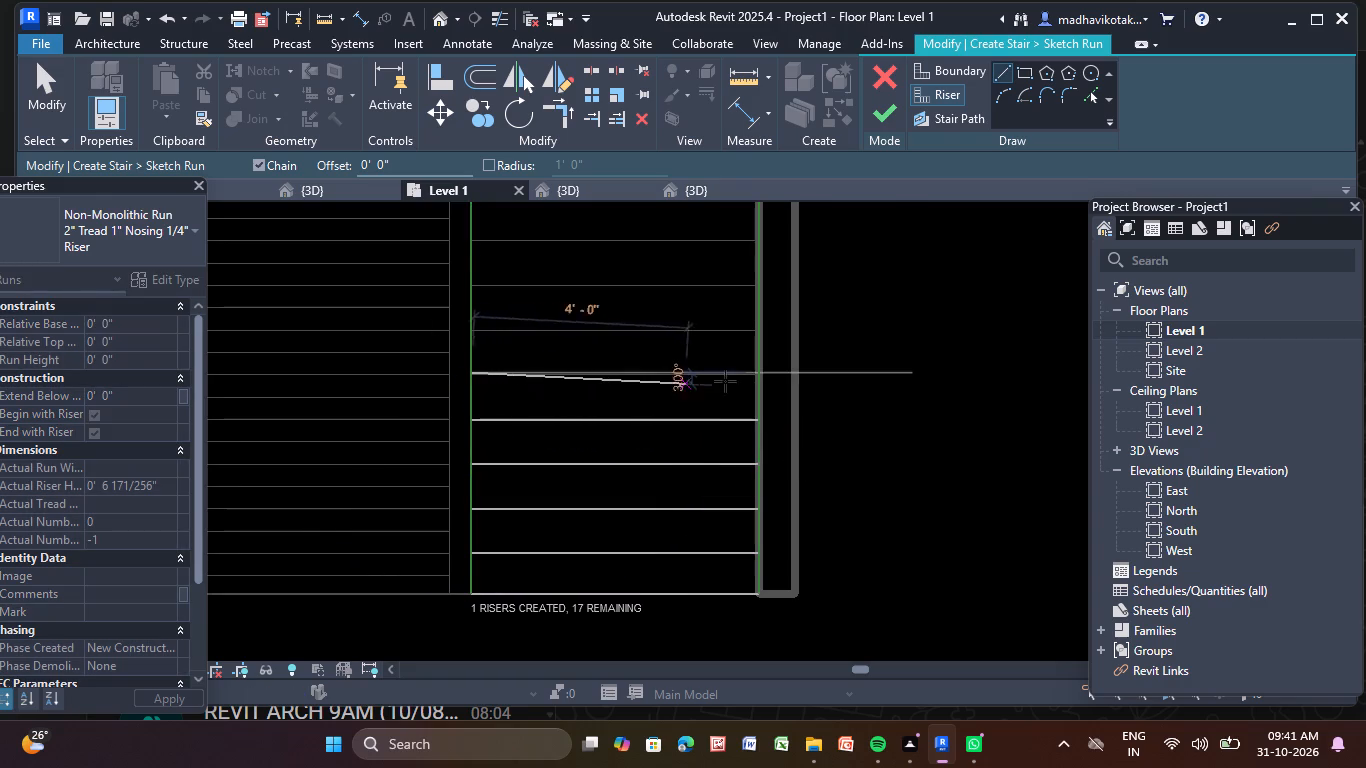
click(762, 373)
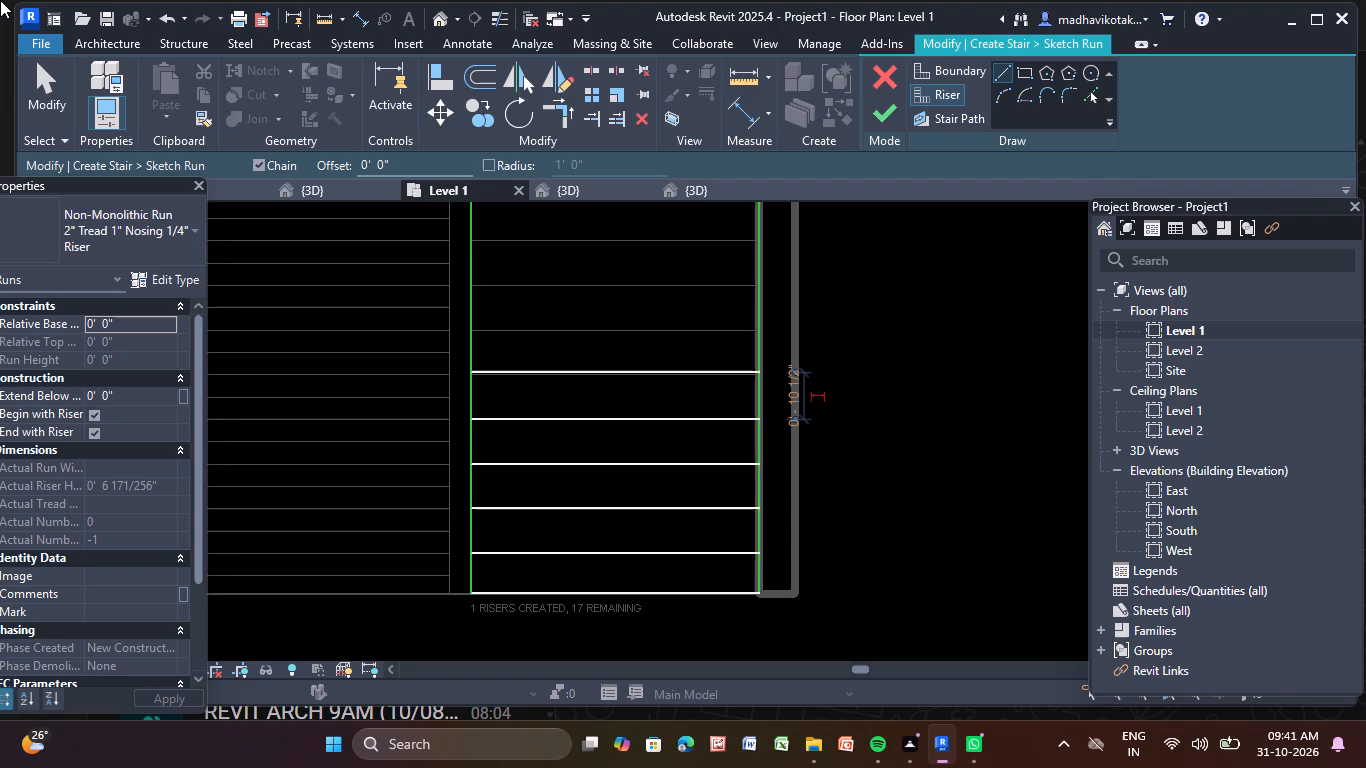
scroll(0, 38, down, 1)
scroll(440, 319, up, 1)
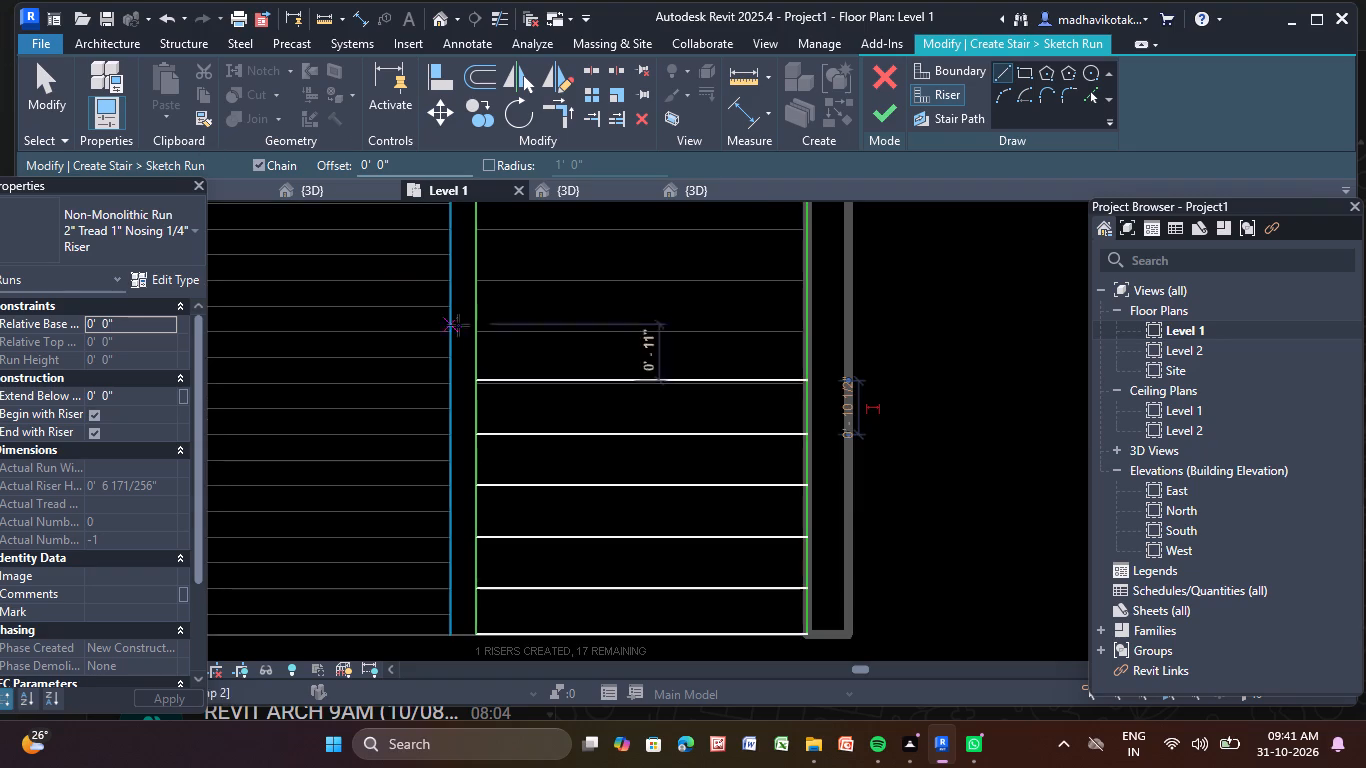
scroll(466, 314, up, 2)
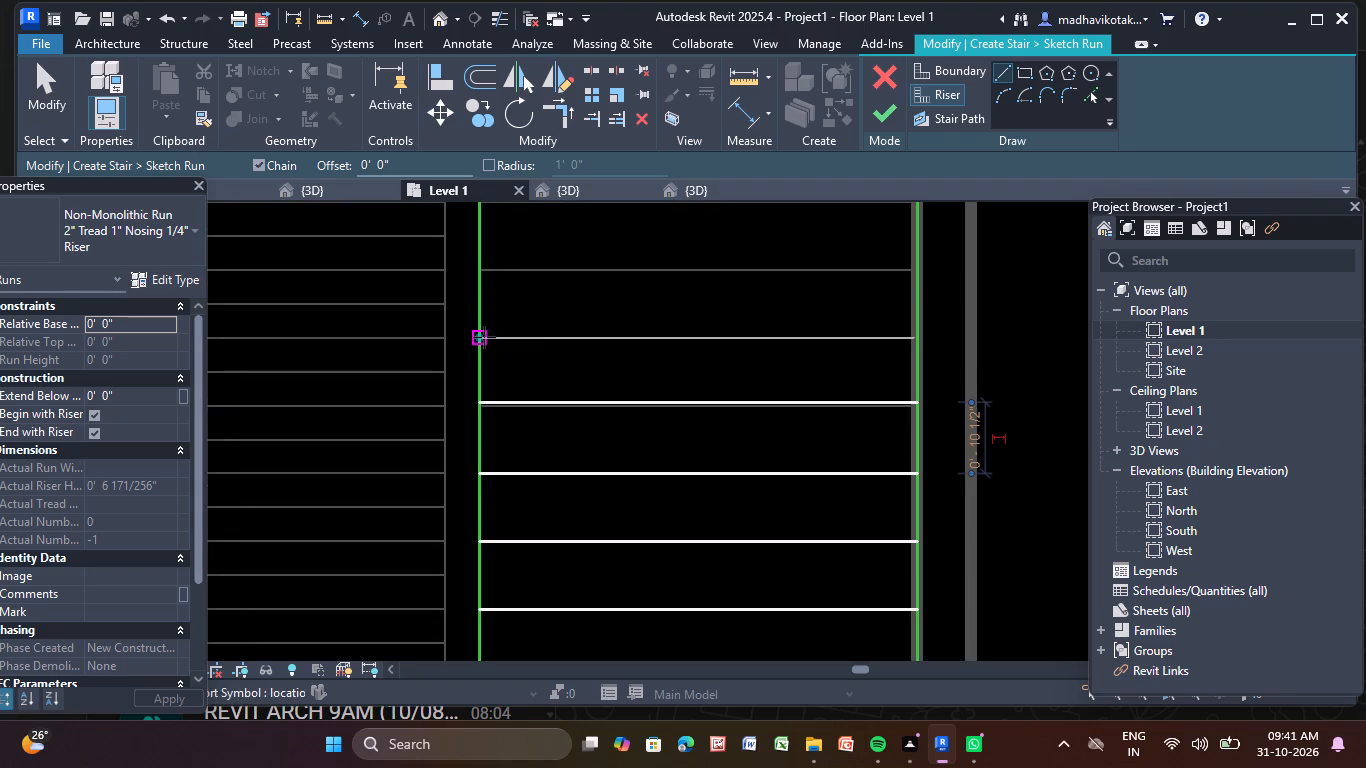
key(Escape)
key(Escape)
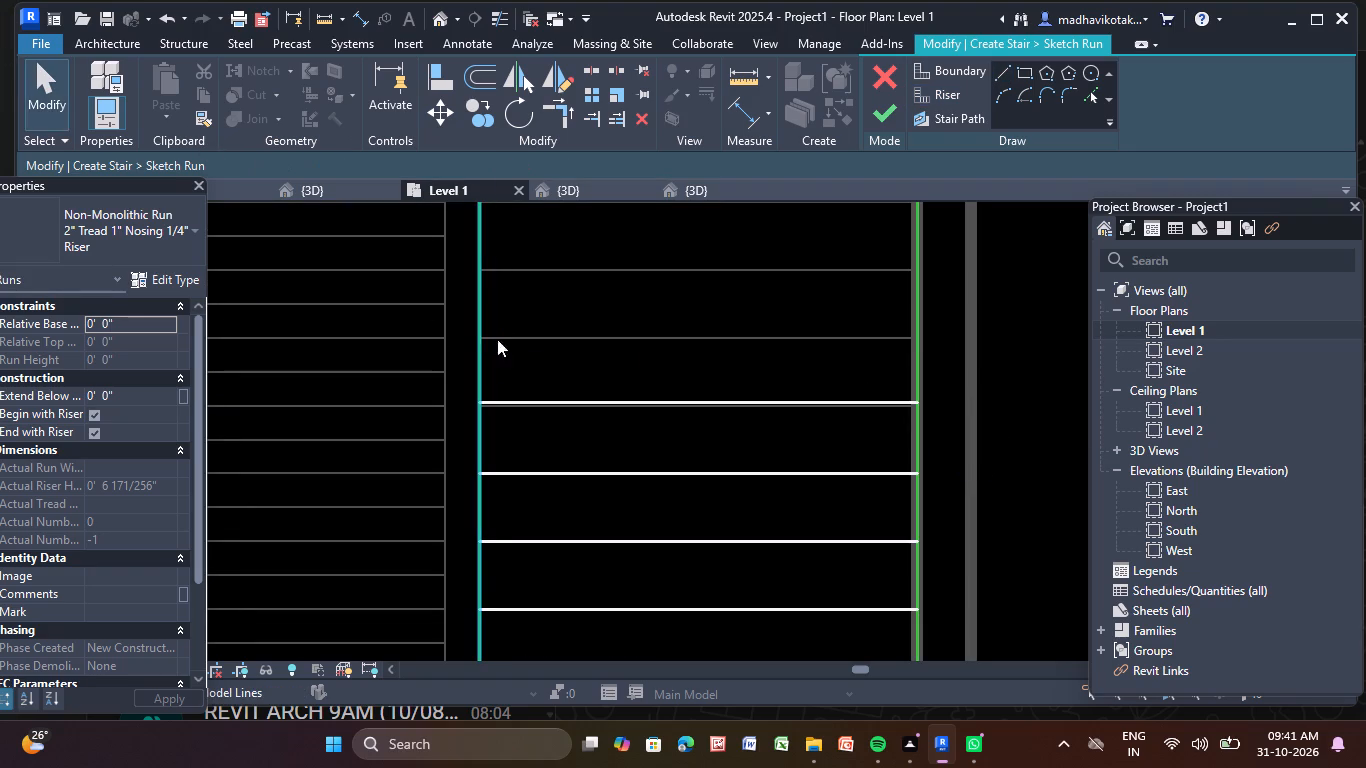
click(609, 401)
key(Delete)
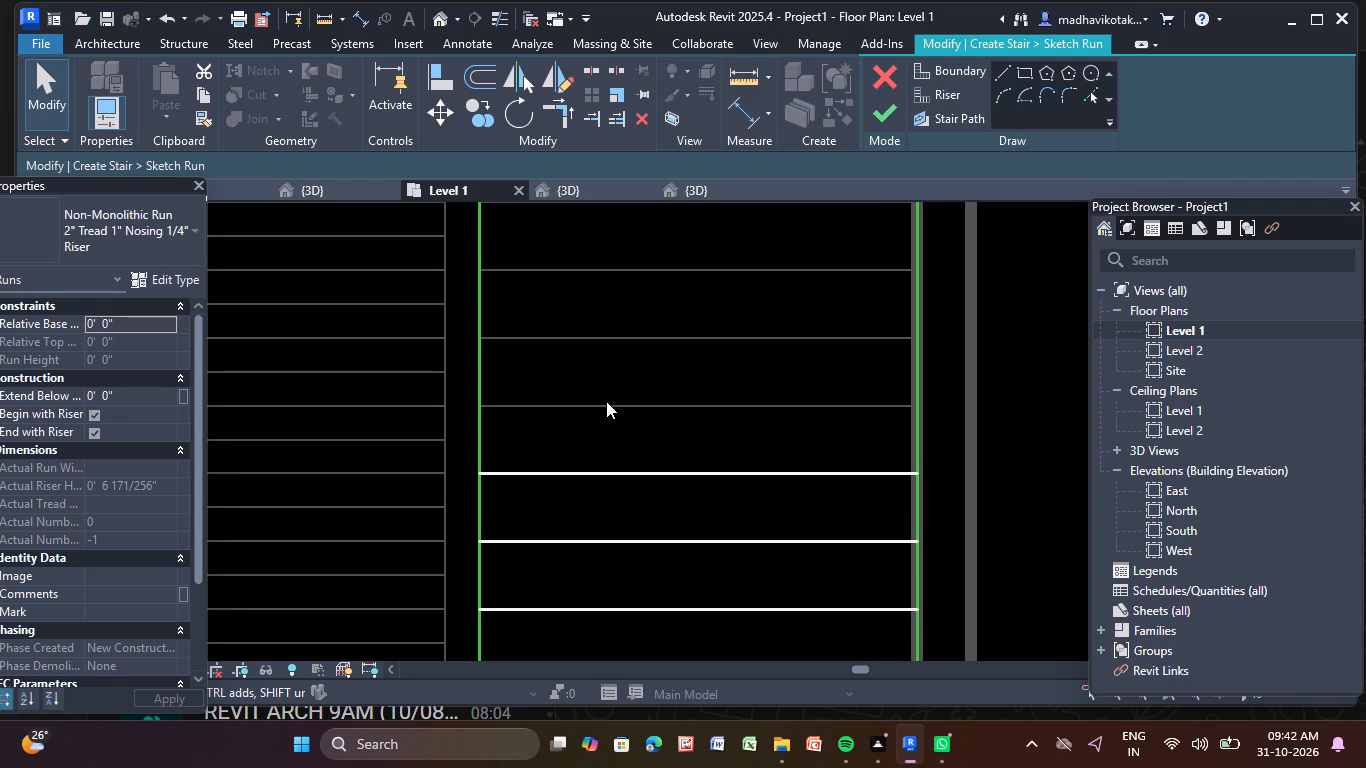
Draw the sixth riser, 5'-4 1/2" long, on the underlay tread line 10" above the fifth riser.
scroll(606, 401, down, 1)
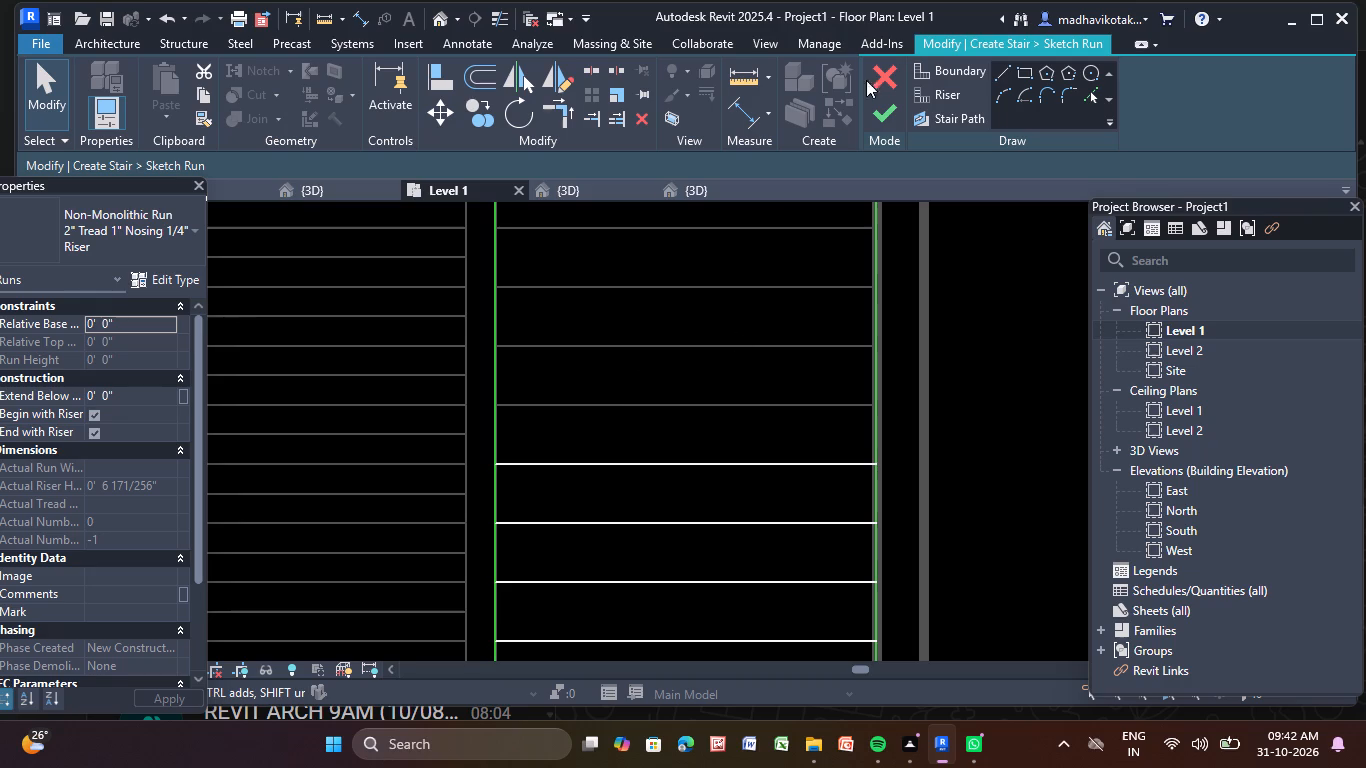
click(940, 90)
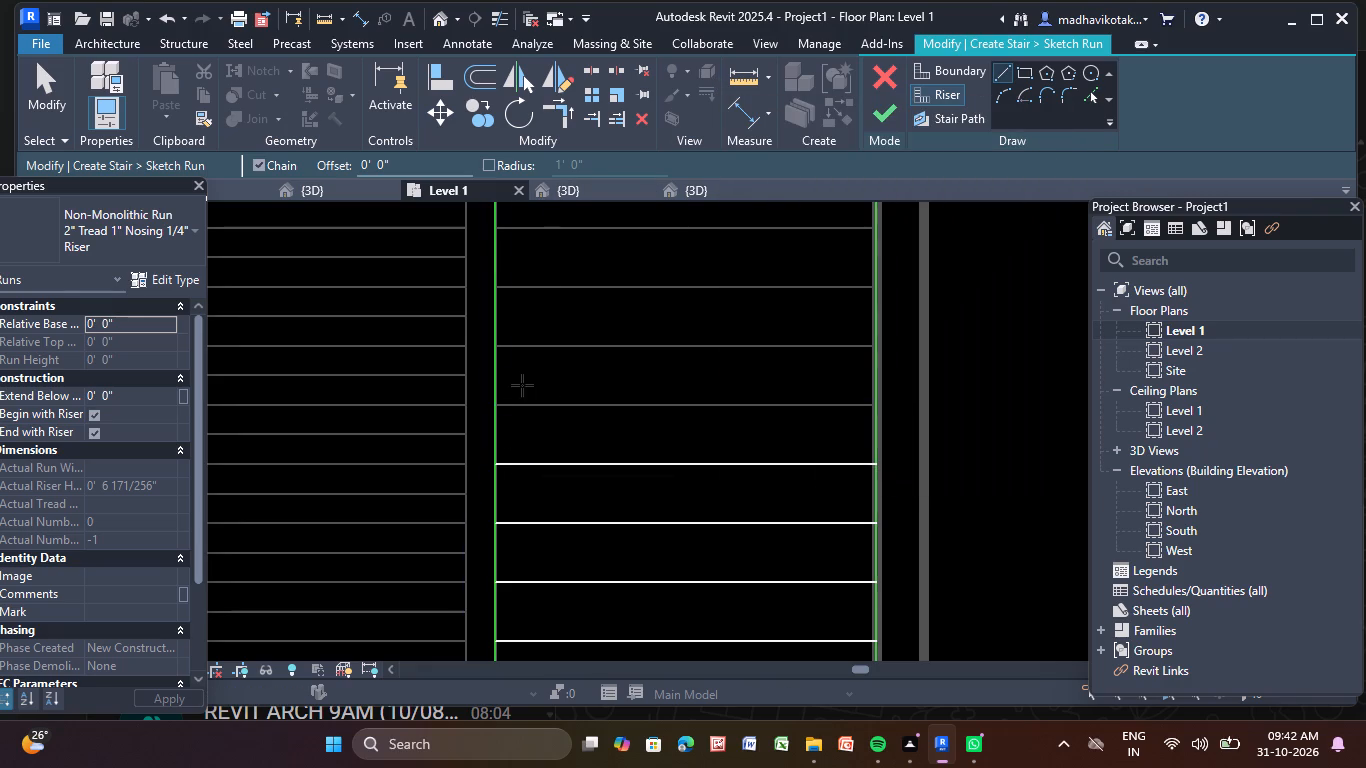
scroll(510, 389, up, 8)
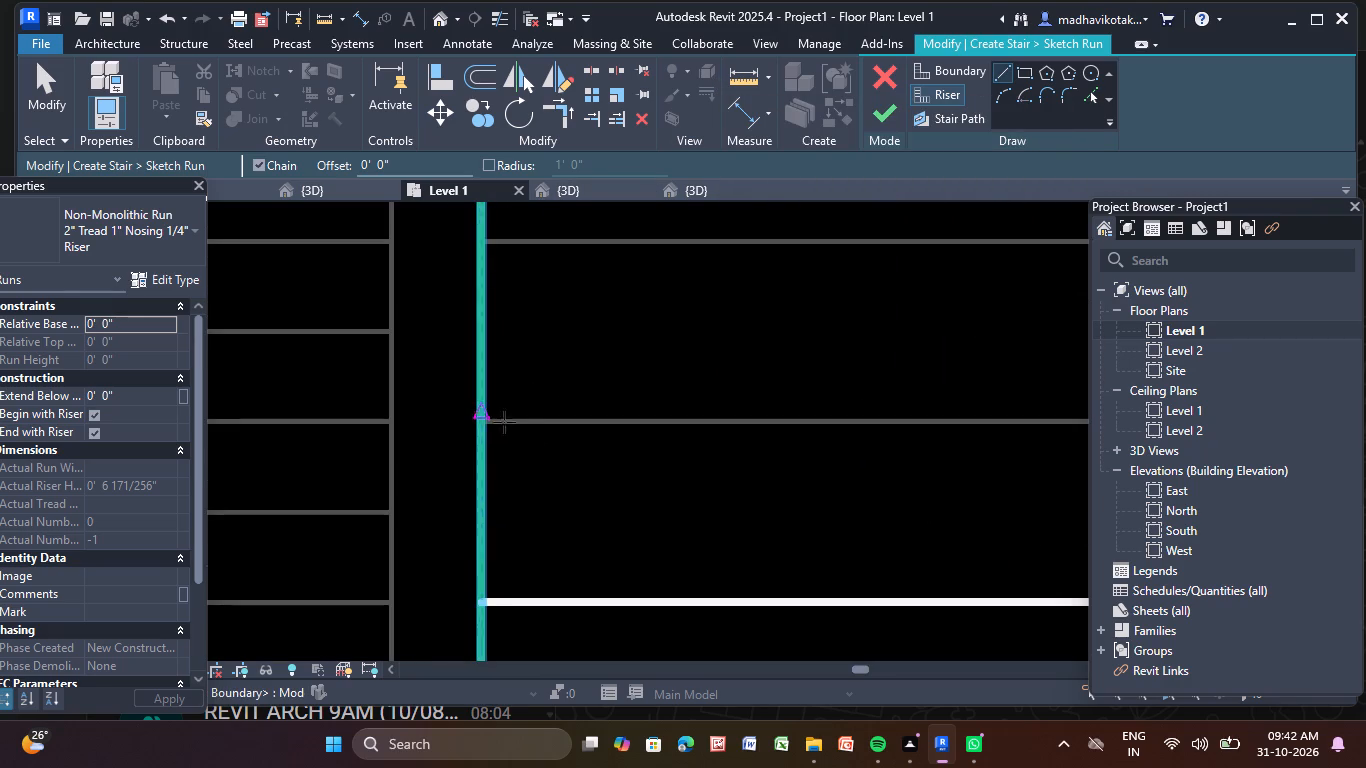
scroll(497, 435, up, 2)
click(474, 417)
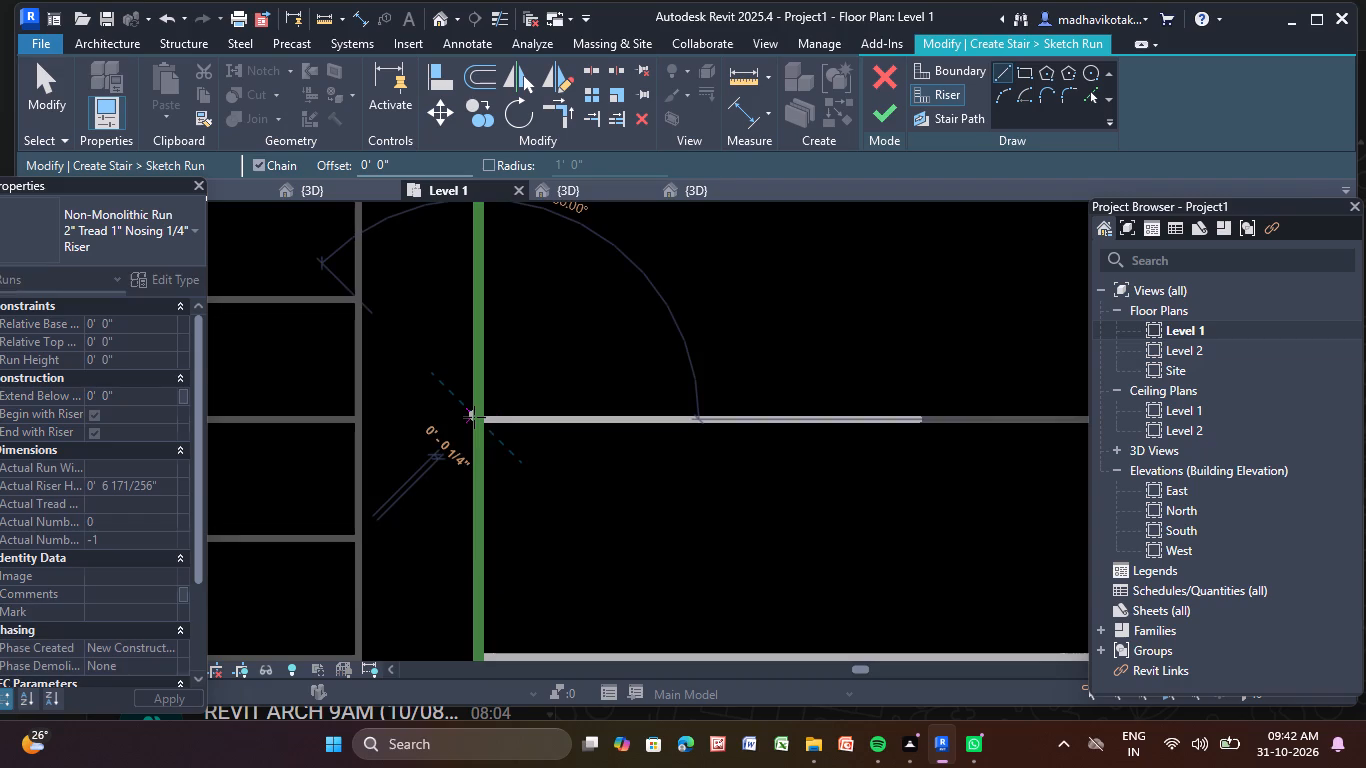
scroll(885, 407, down, 6)
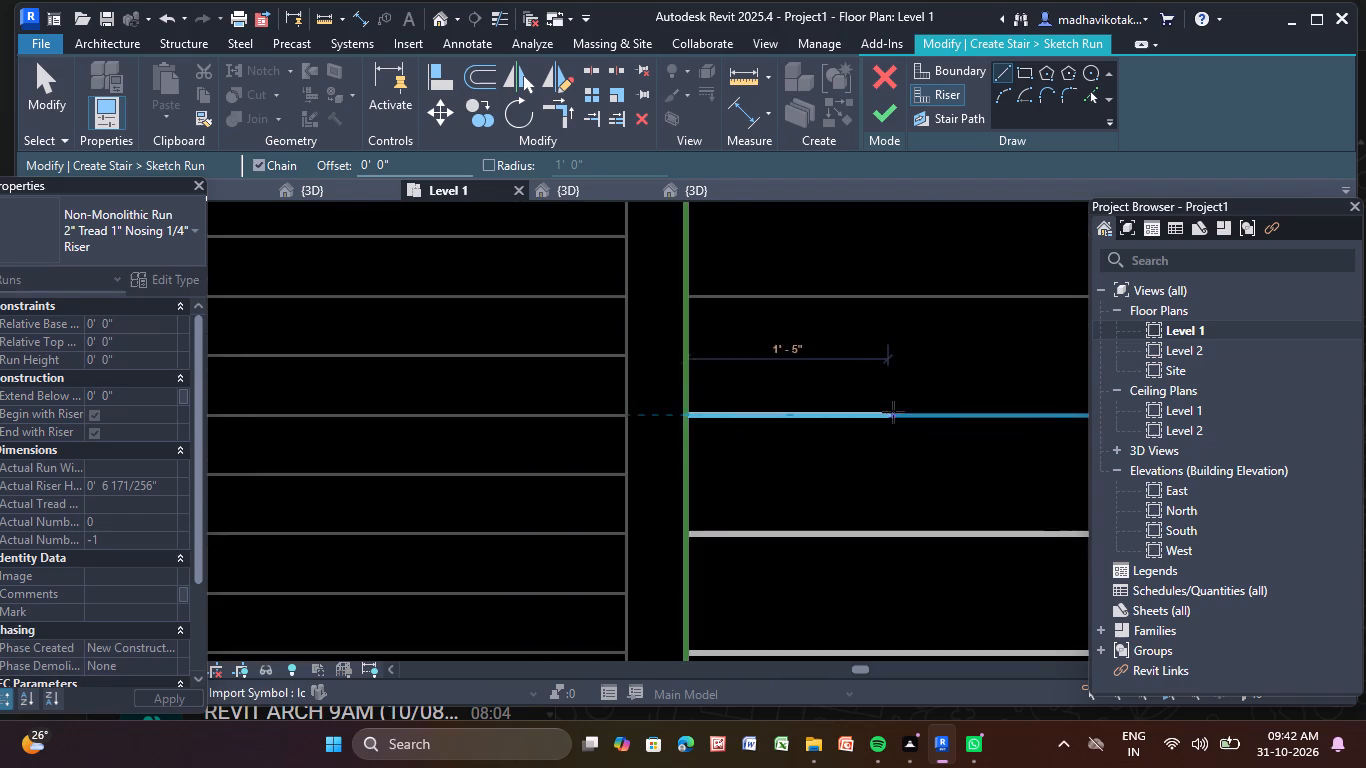
scroll(893, 412, down, 2)
middle_drag(893, 412, 388, 458)
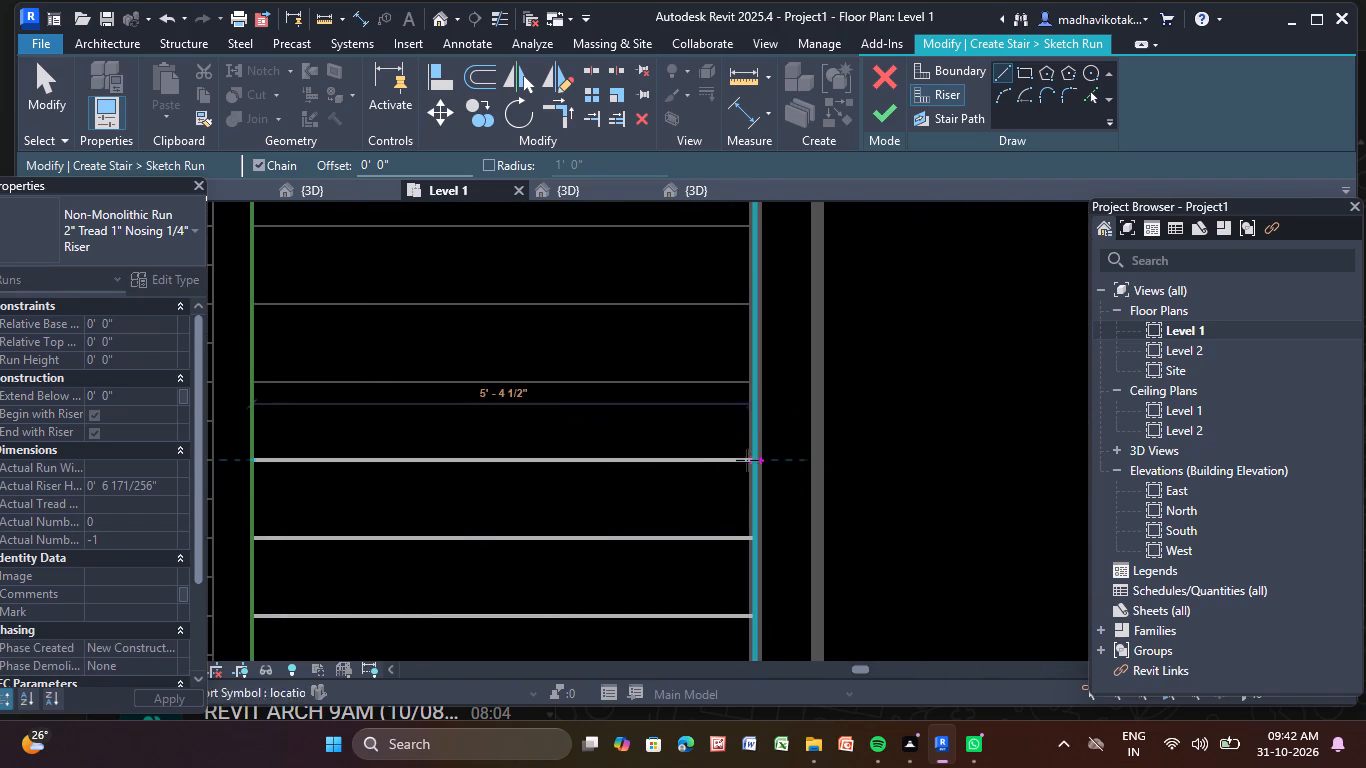
click(755, 461)
Draw four more risers at 10" spacing above the sixth, tracing the remaining tread lines below the flight's upper end.
scroll(728, 487, down, 2)
middle_drag(728, 487, 858, 578)
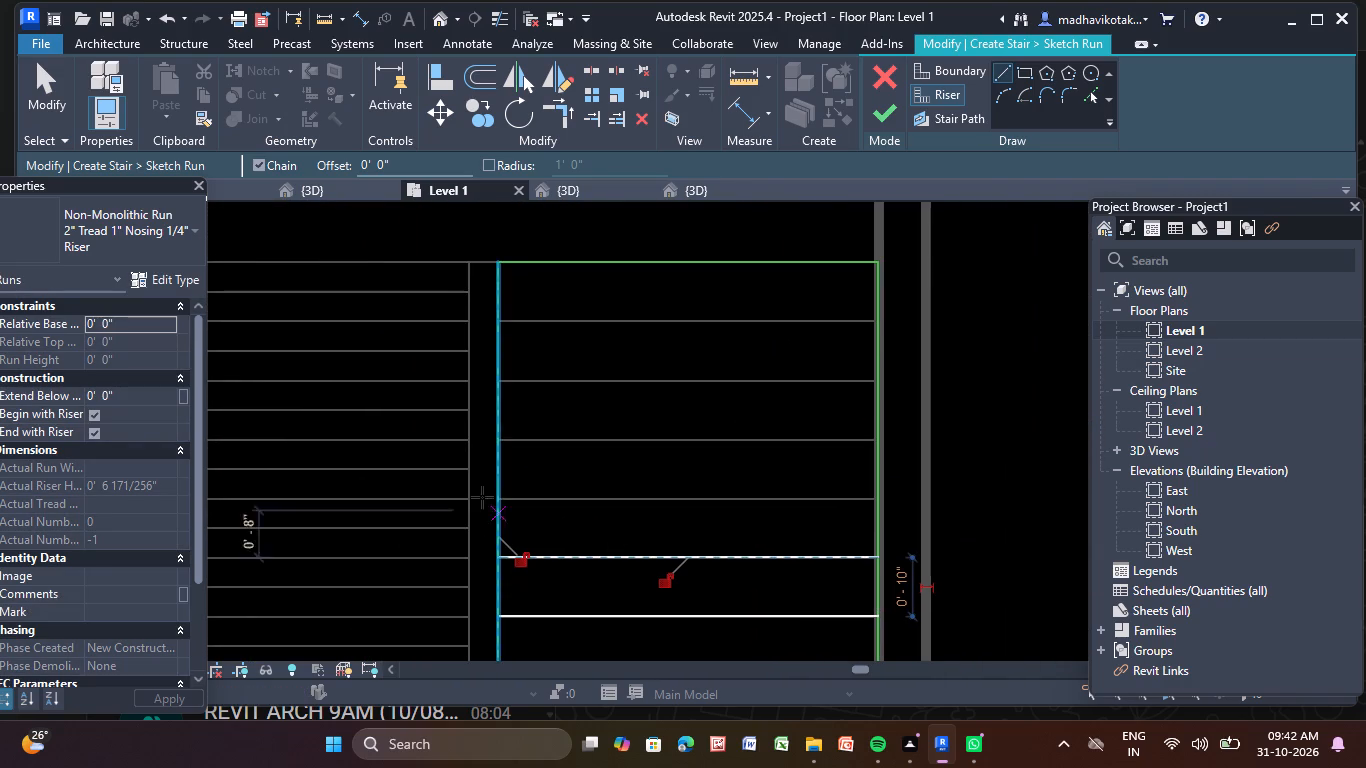
click(498, 499)
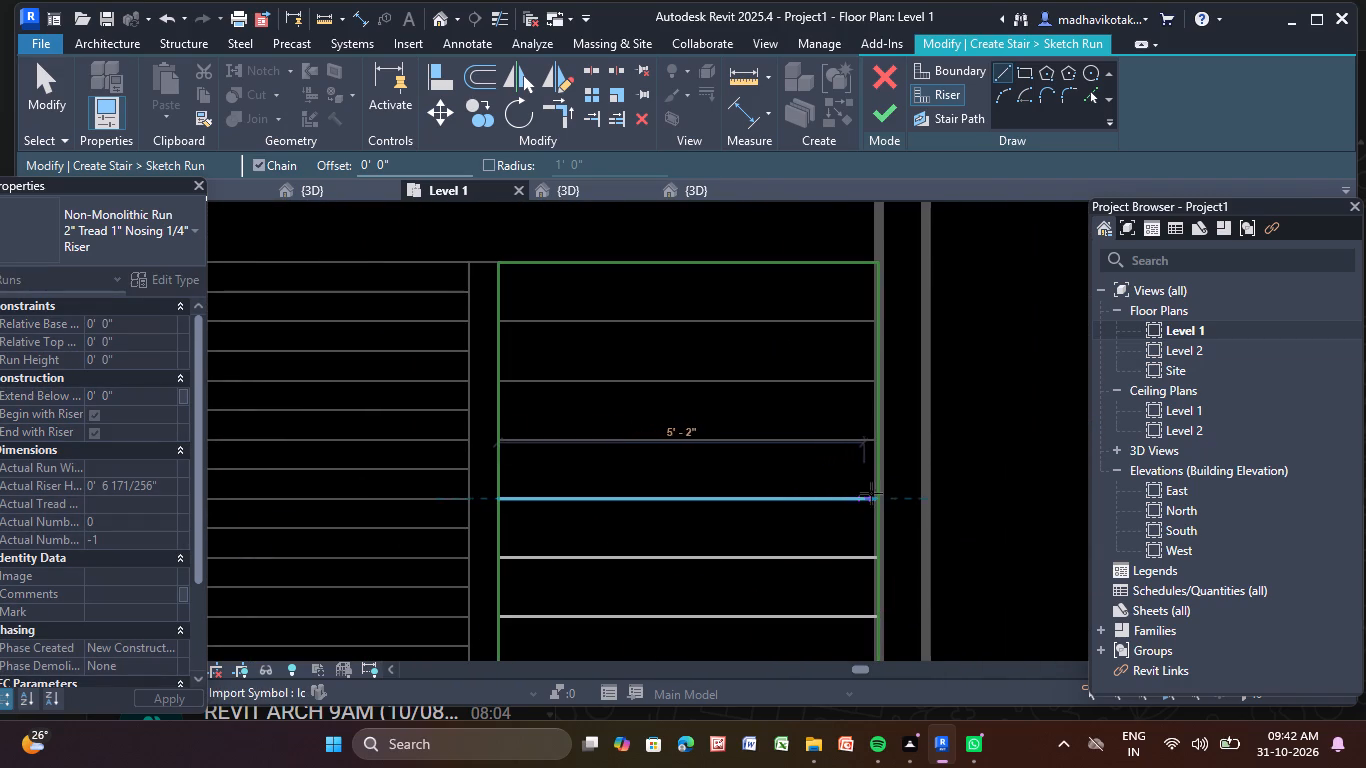
click(884, 498)
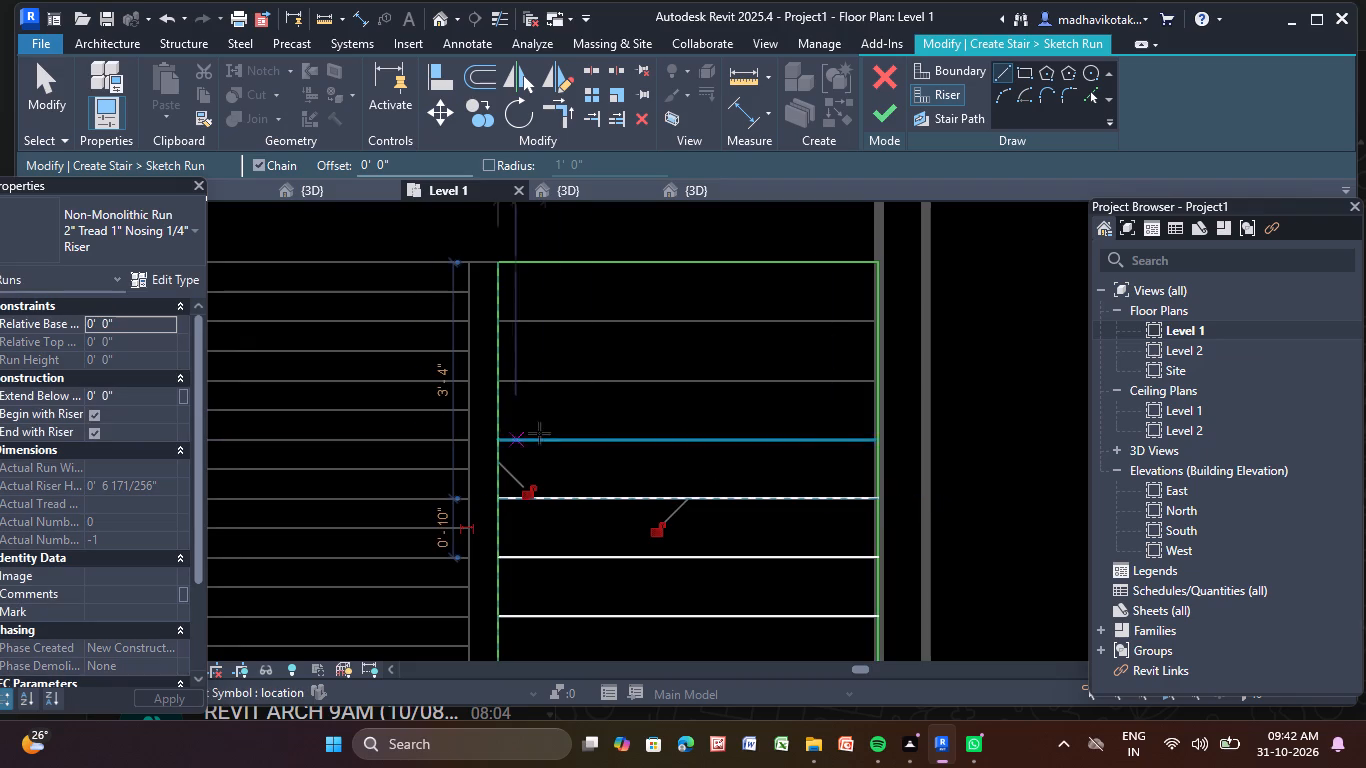
click(499, 442)
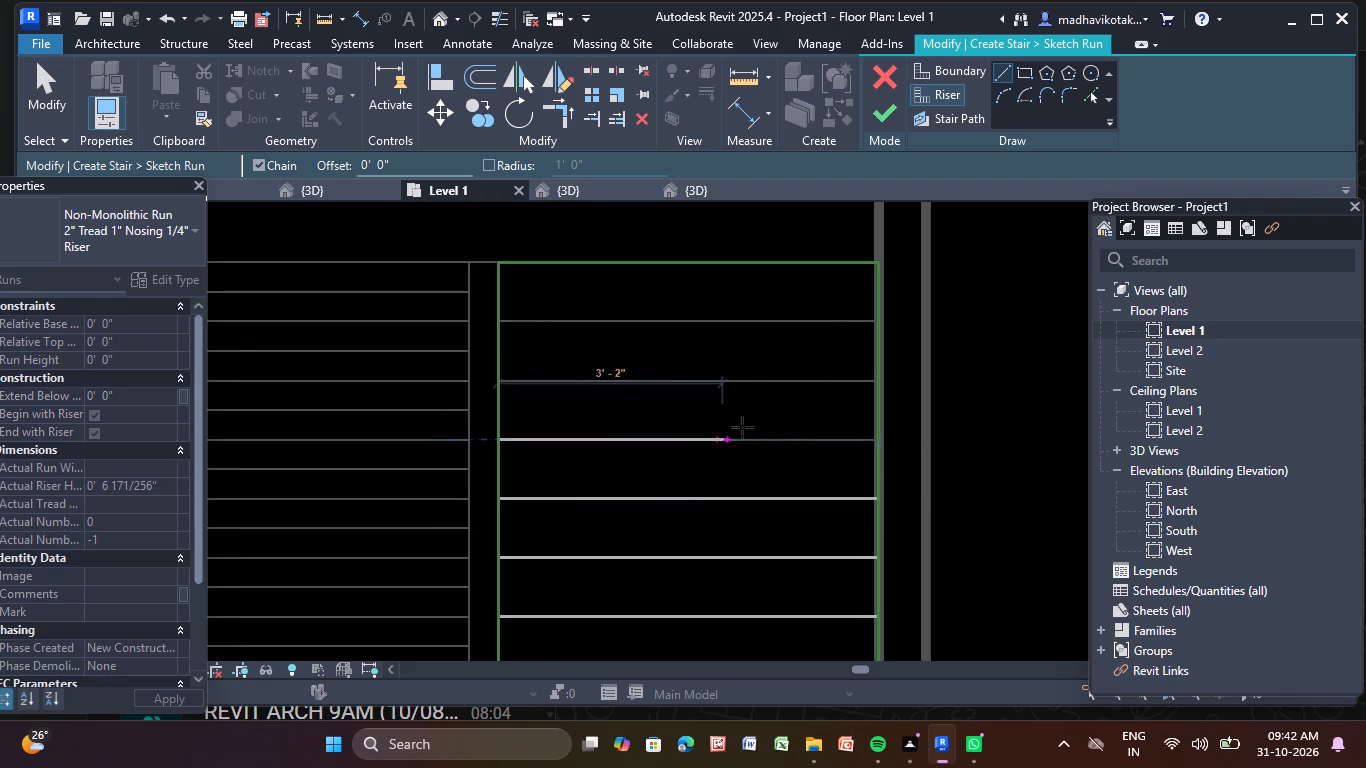
click(883, 436)
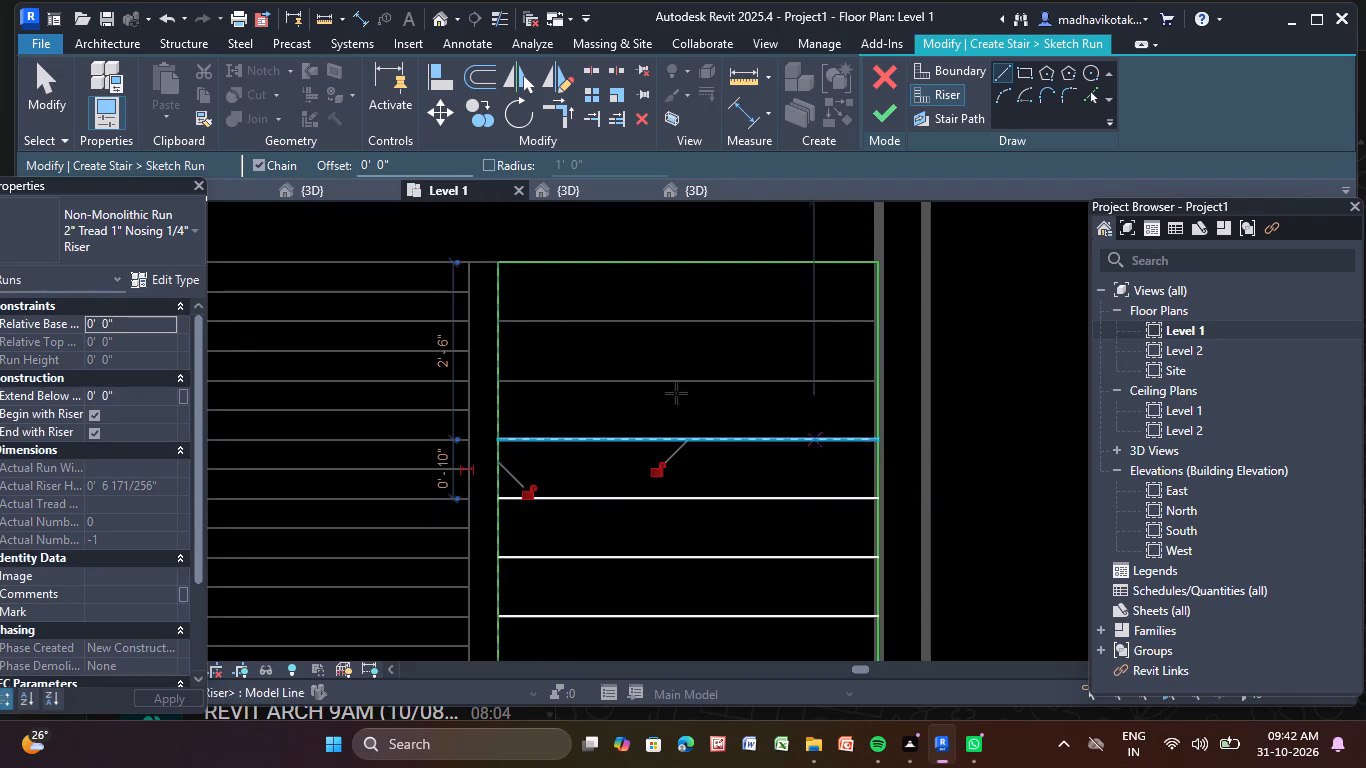
click(500, 381)
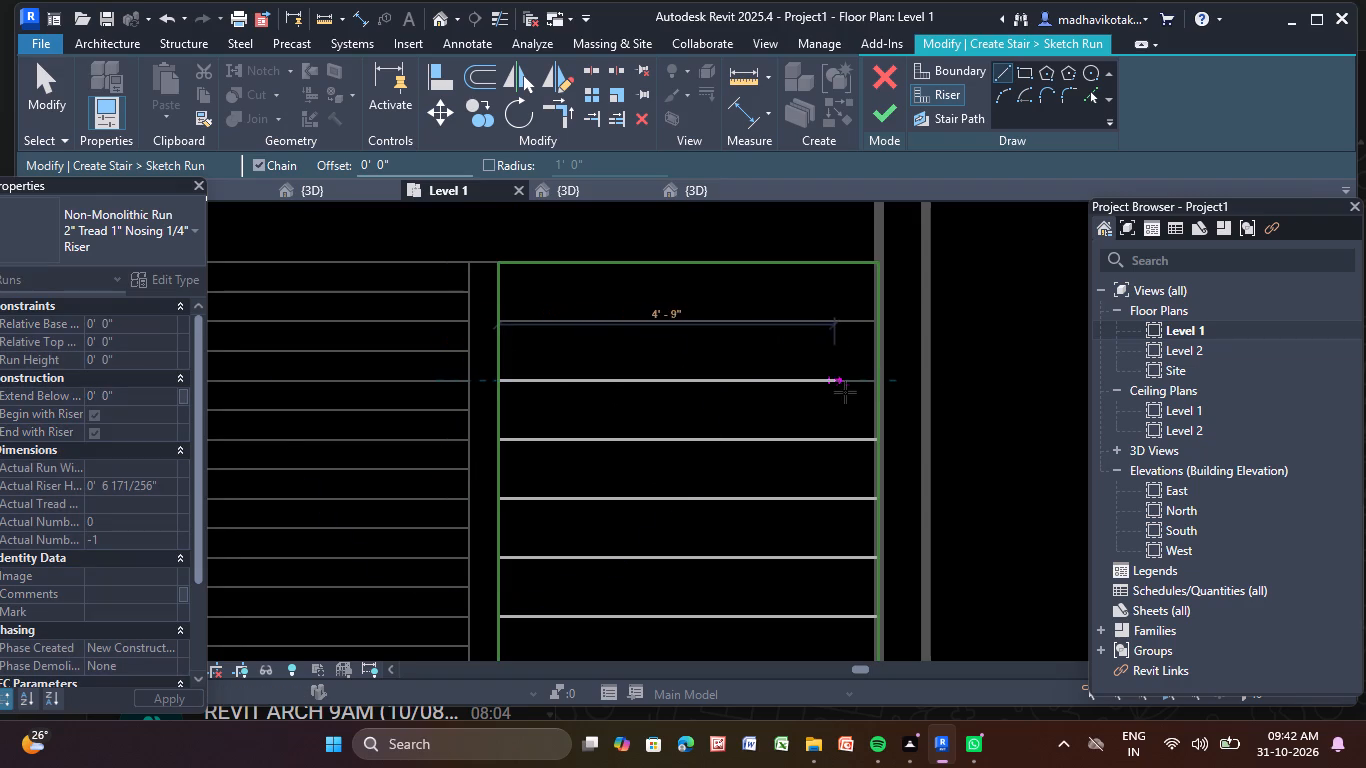
click(882, 384)
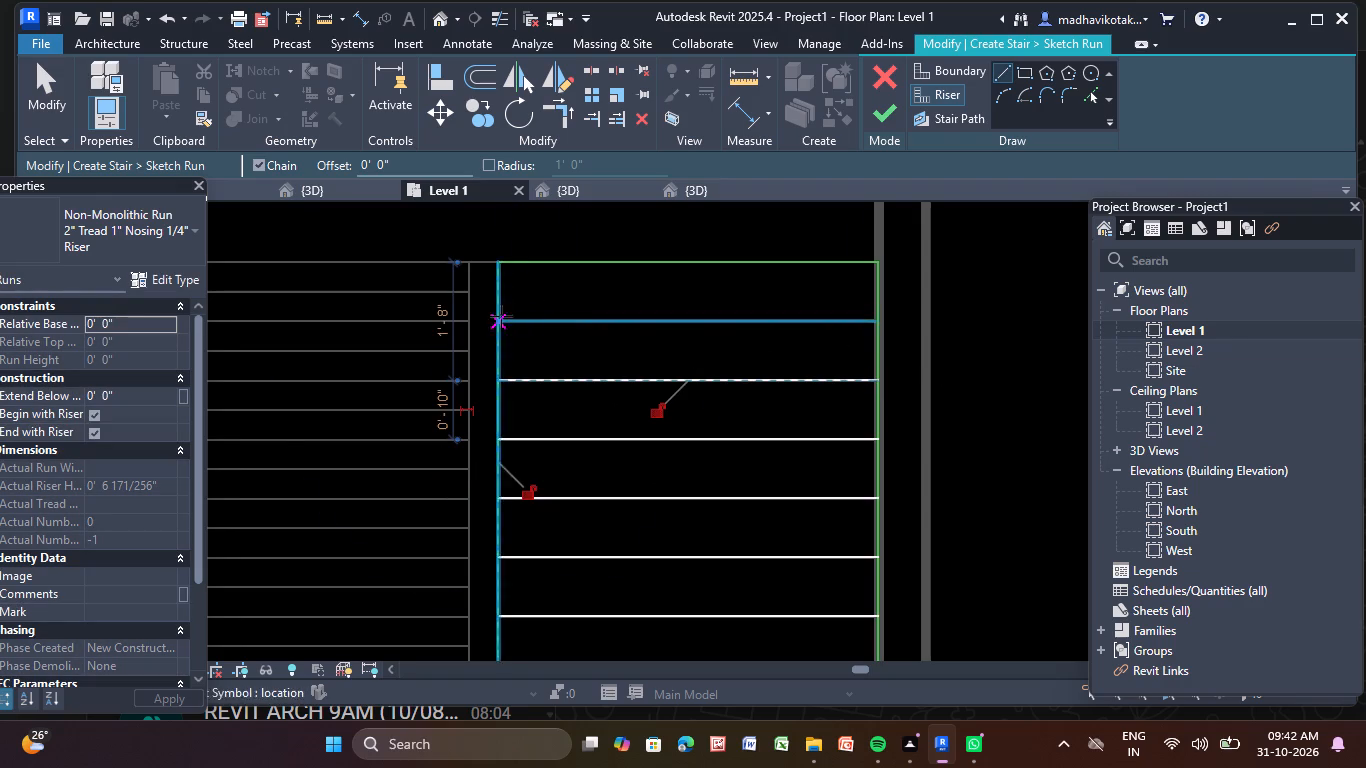
click(496, 321)
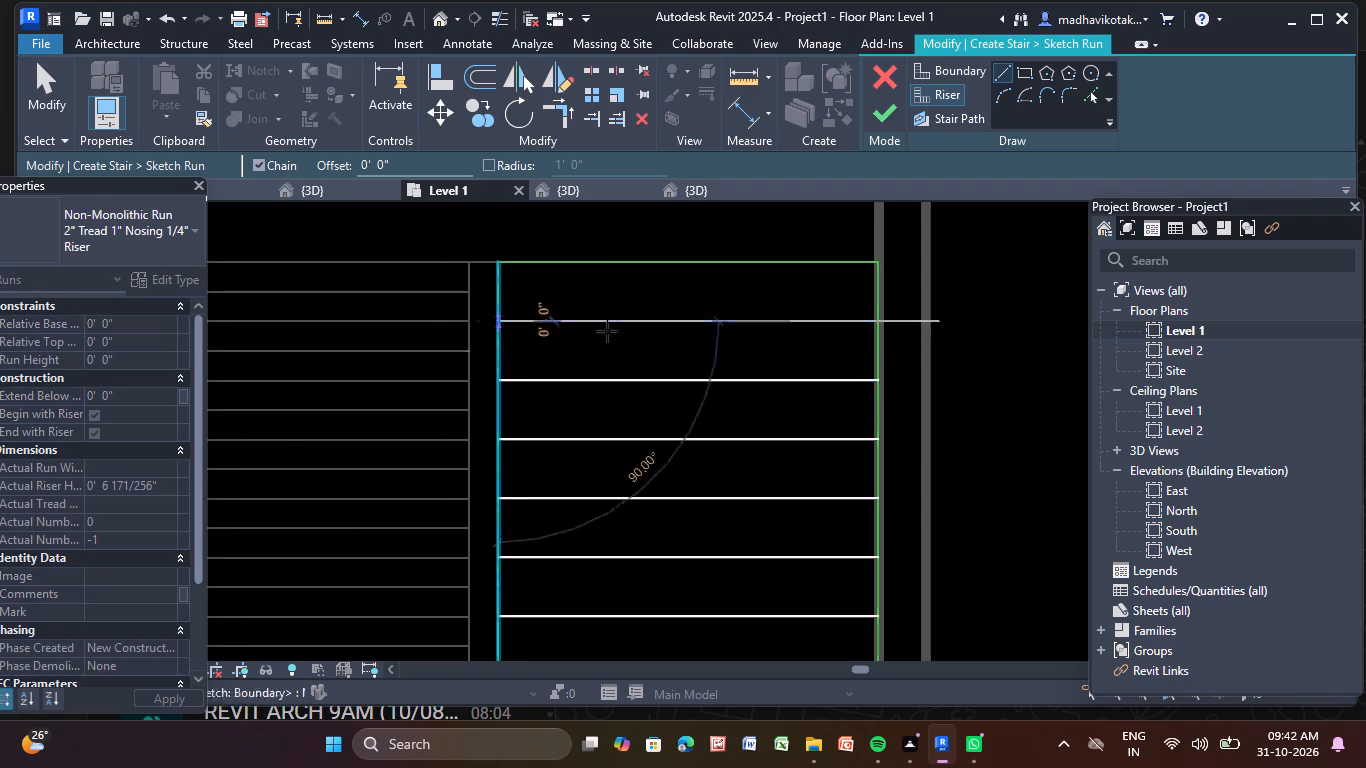
click(881, 319)
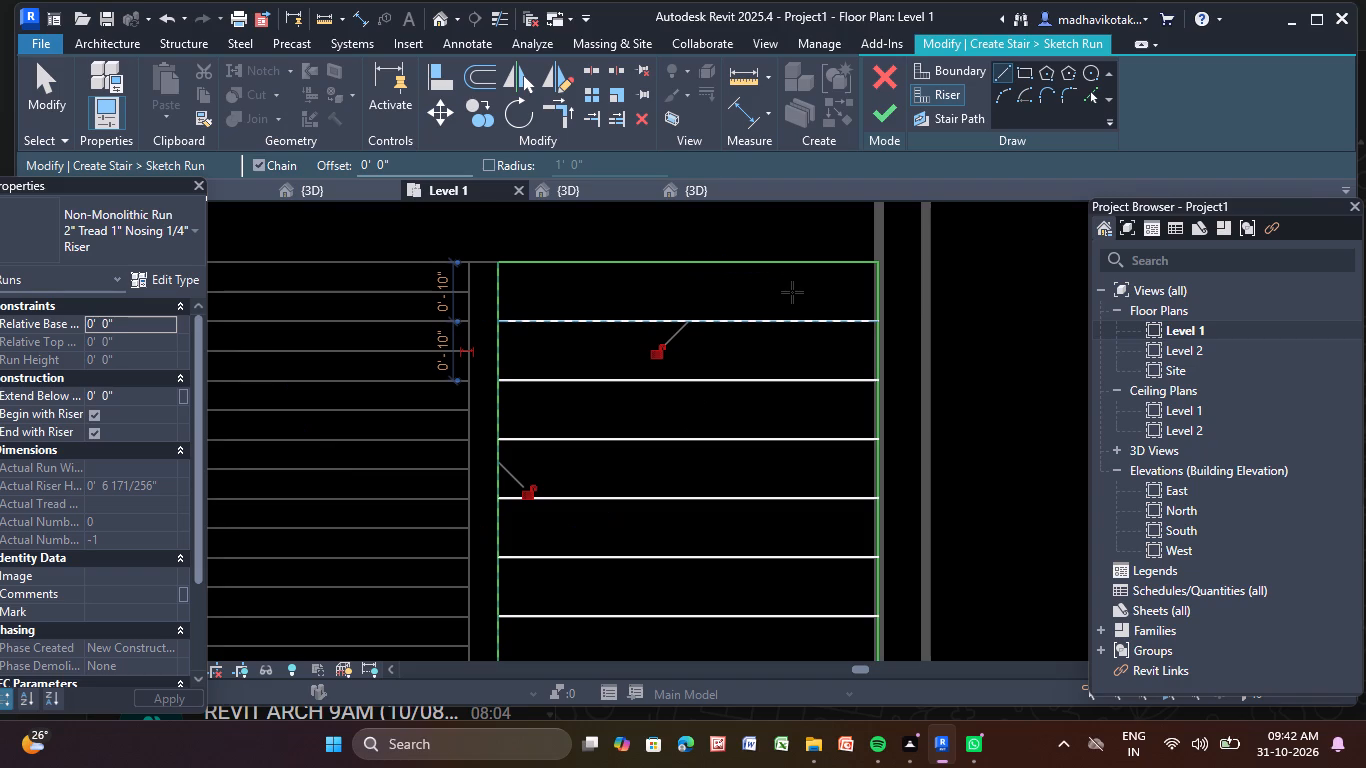
key(Escape)
key(Escape)
key(Escape)
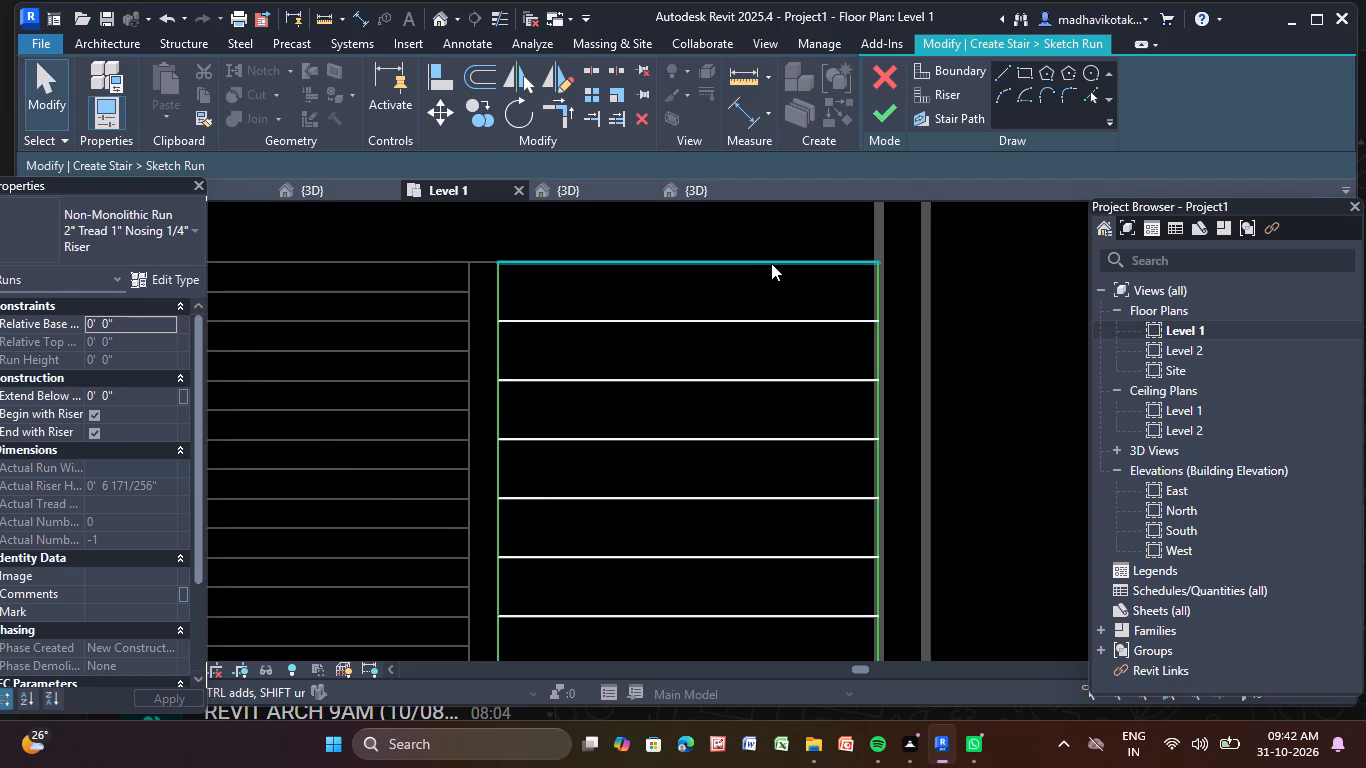
Delete the boundary line across the flight's upper end.
click(771, 263)
key(Delete)
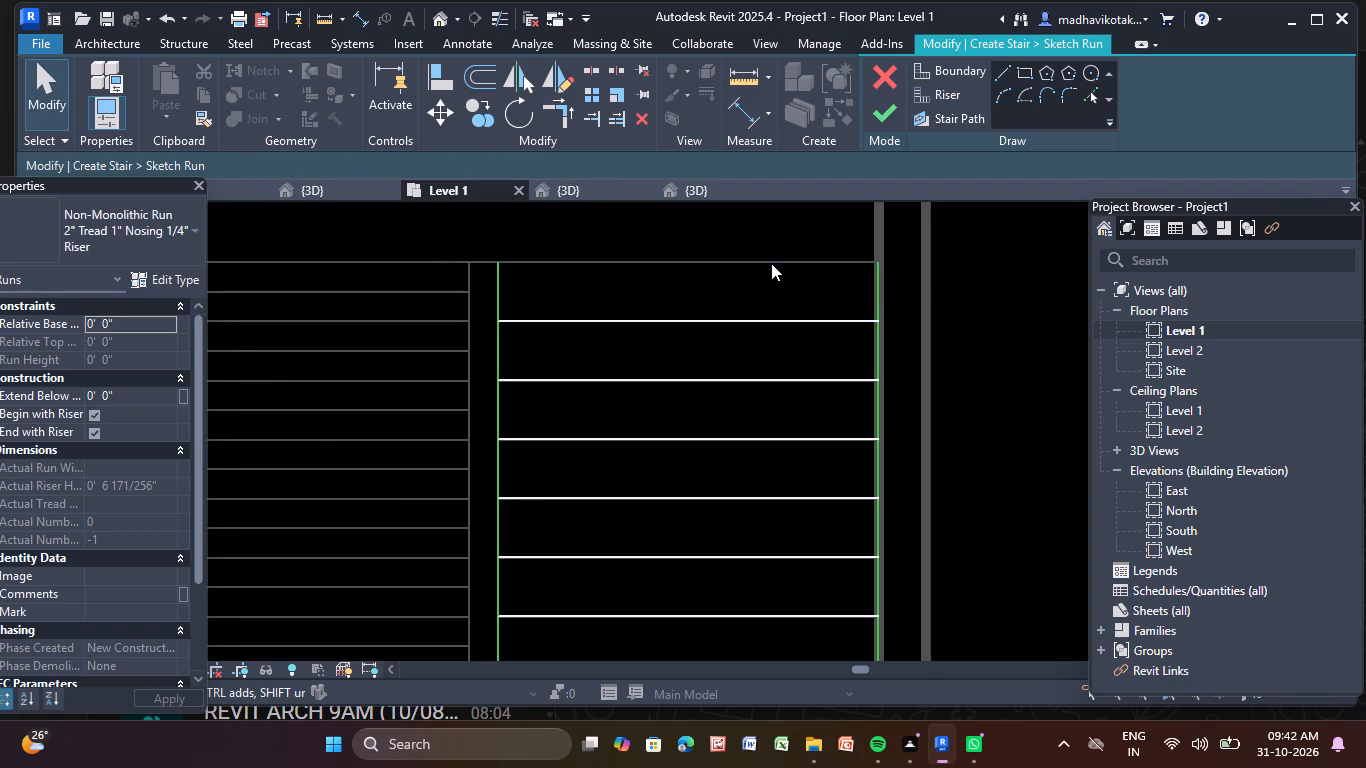
Draw the last riser line across the flight's upper end, between the tops of the two side boundaries.
click(940, 114)
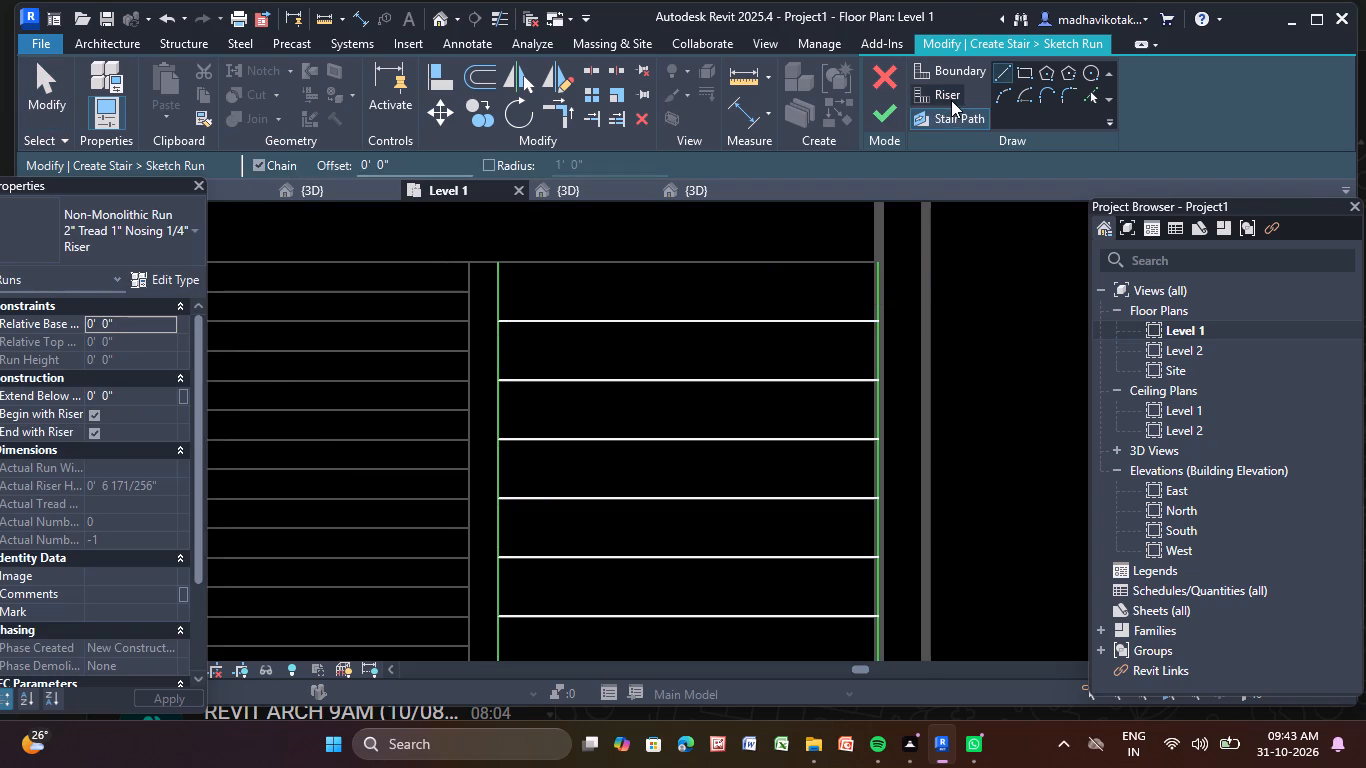
click(951, 100)
click(1001, 76)
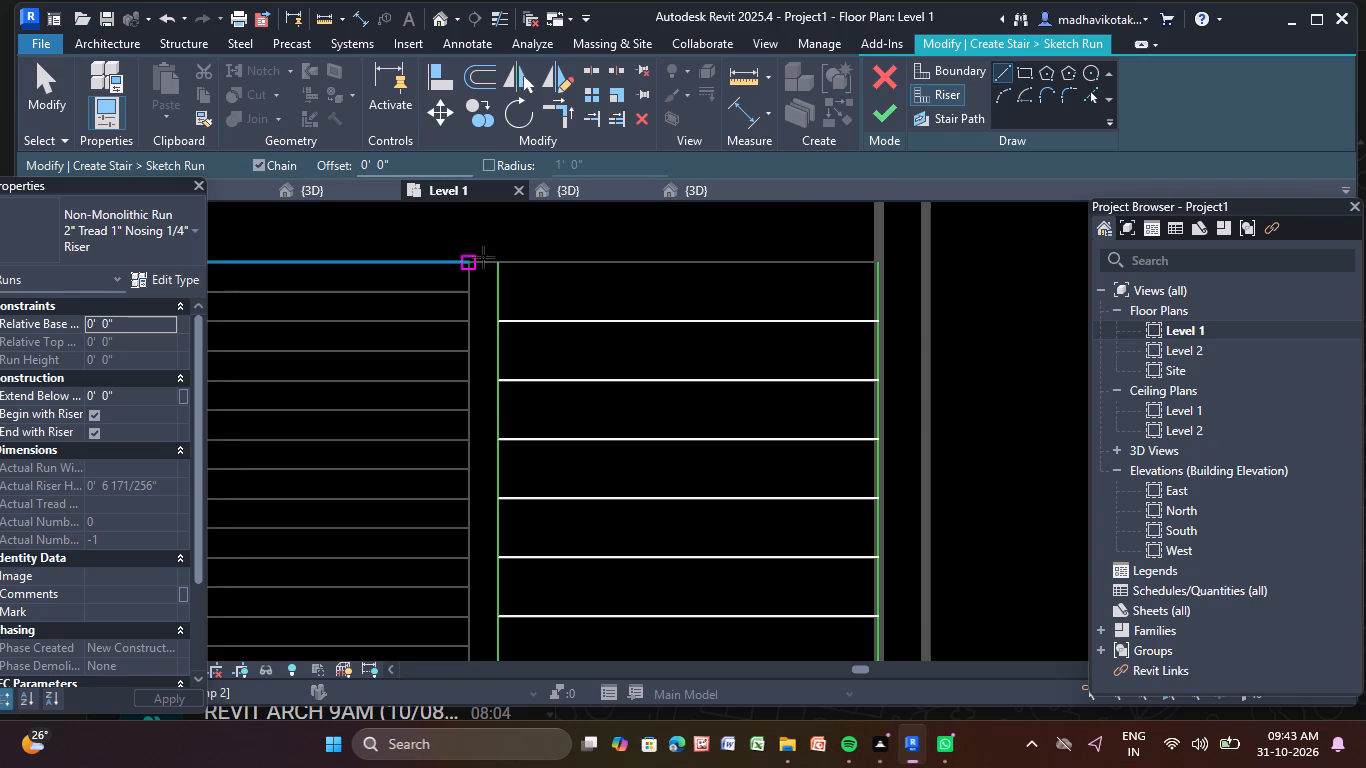
click(502, 260)
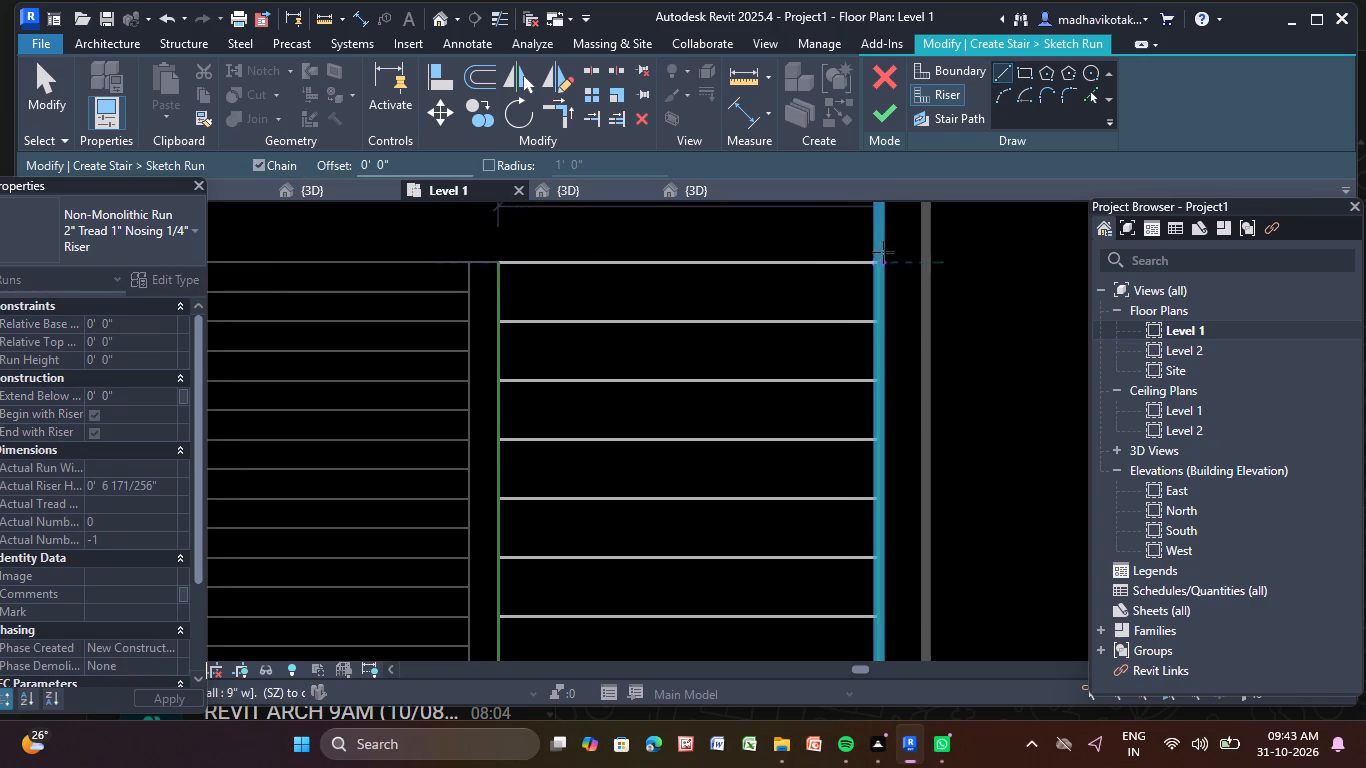
click(883, 262)
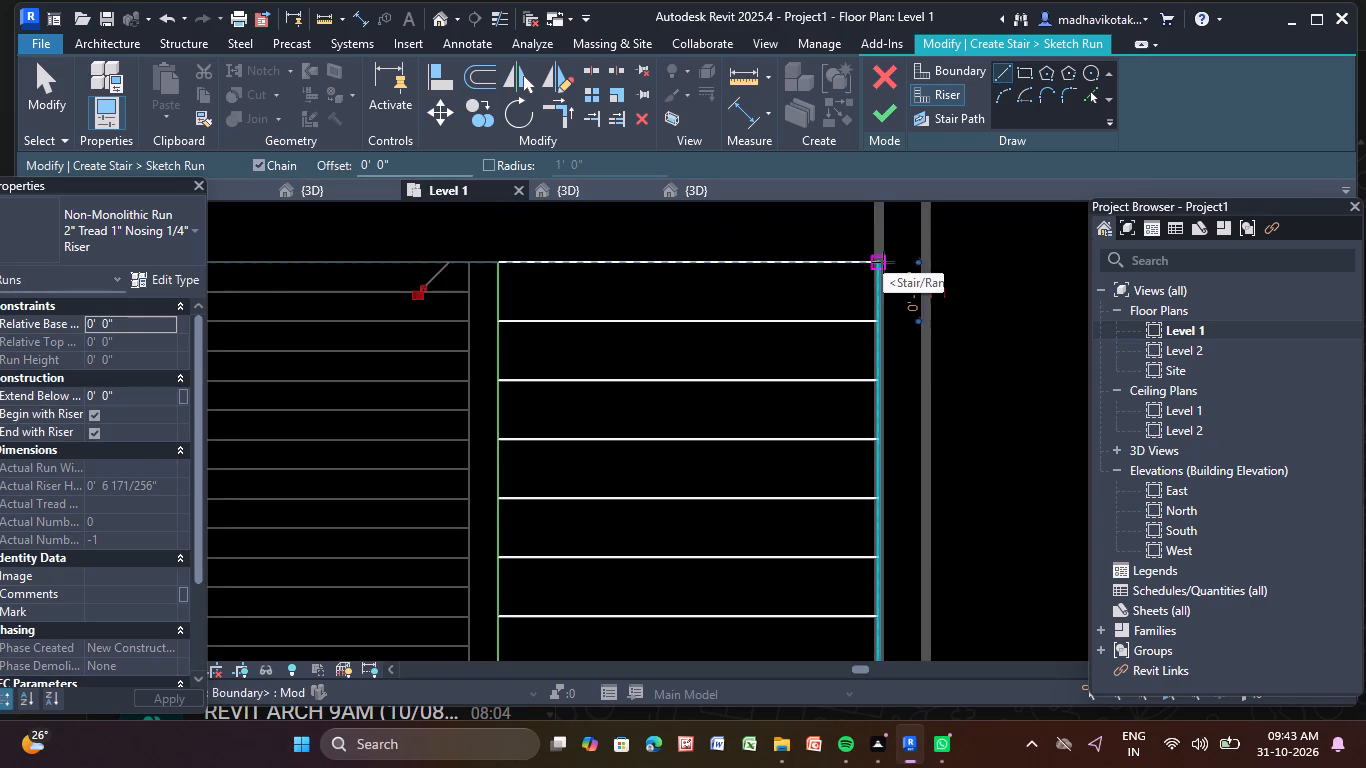
key(Escape)
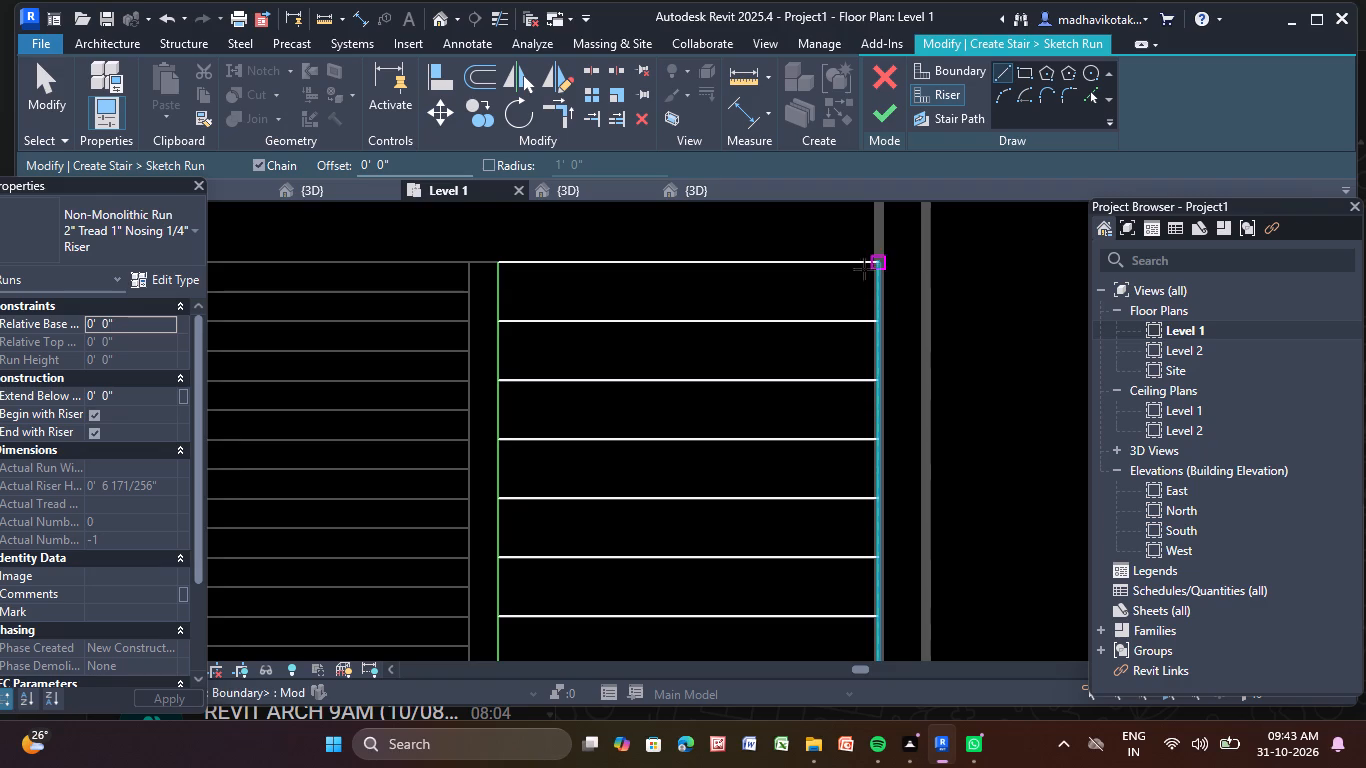
Draw a straight stair path about 8'-3" long from the midpoint of the lowest riser to the midpoint of the uppermost riser.
scroll(825, 309, down, 4)
middle_drag(826, 309, 792, 257)
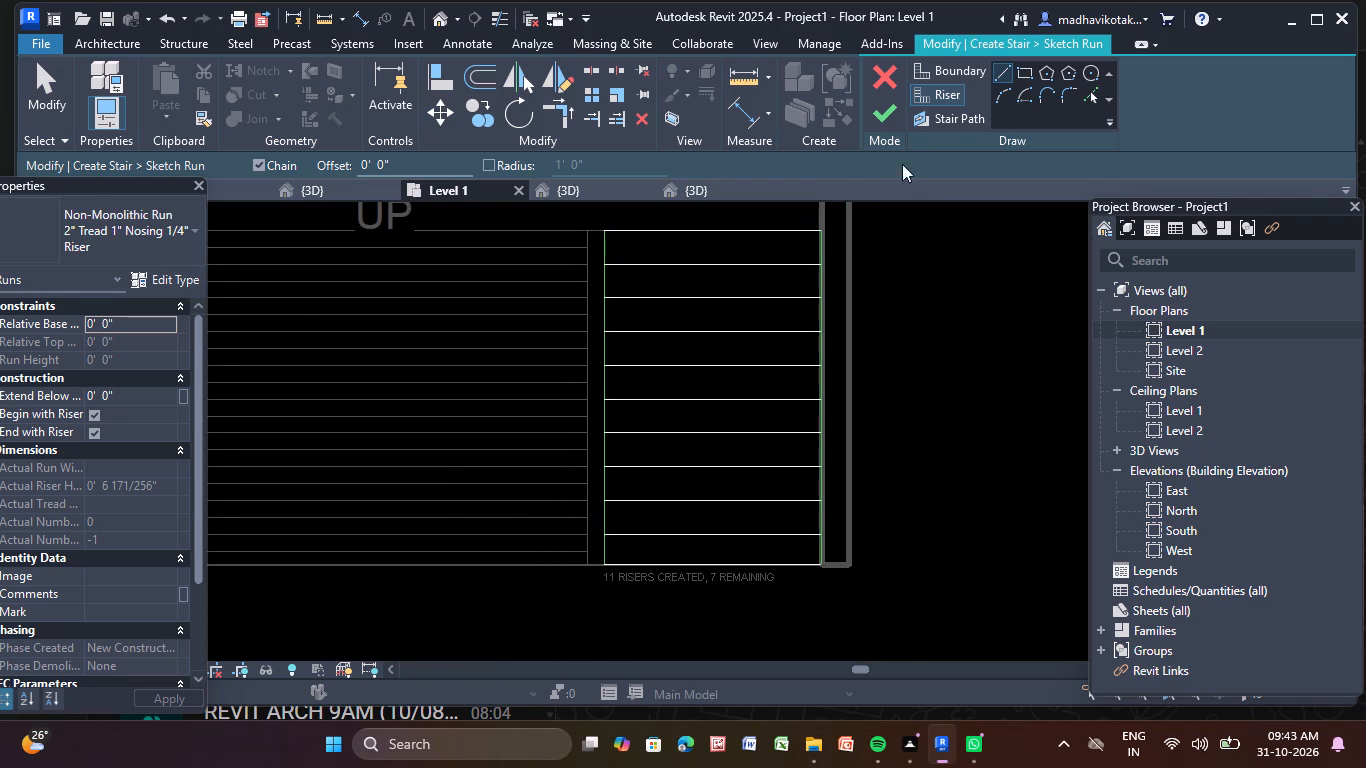
click(934, 115)
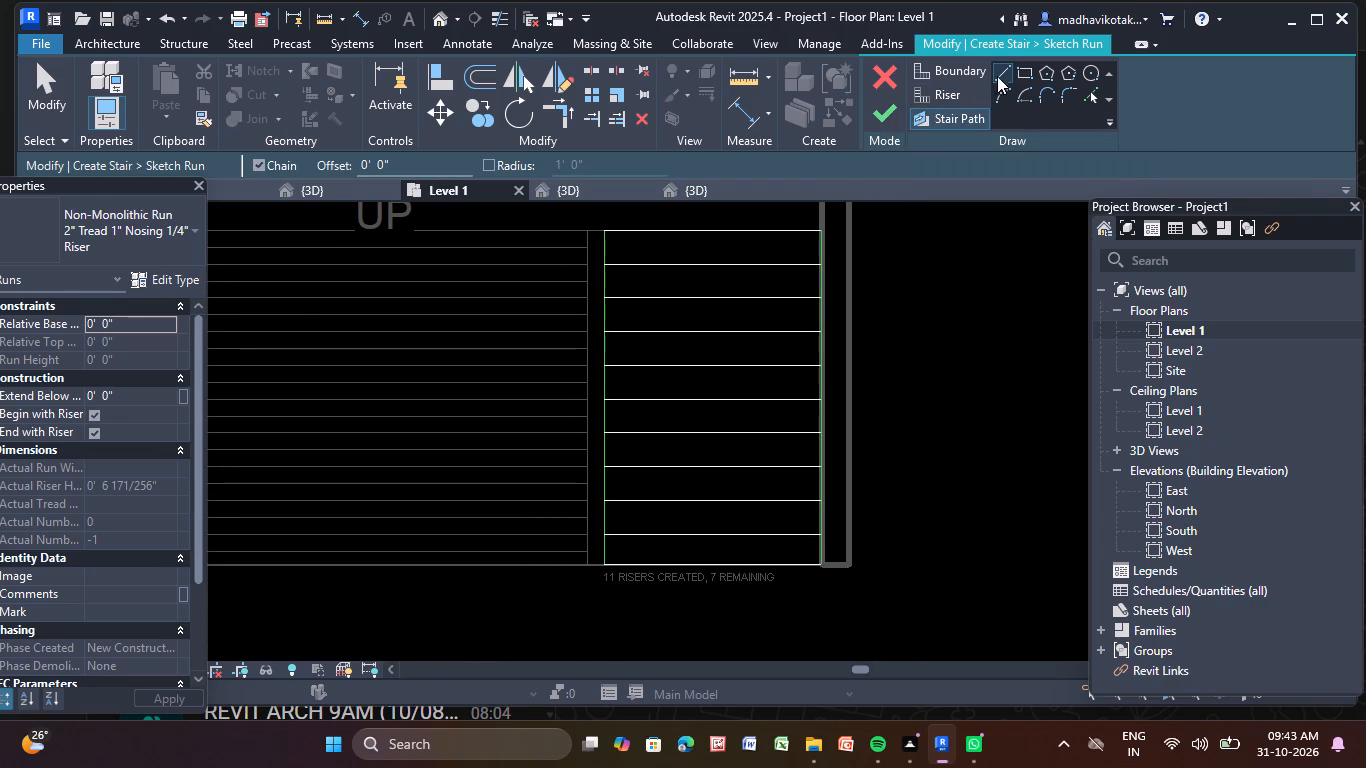
click(996, 74)
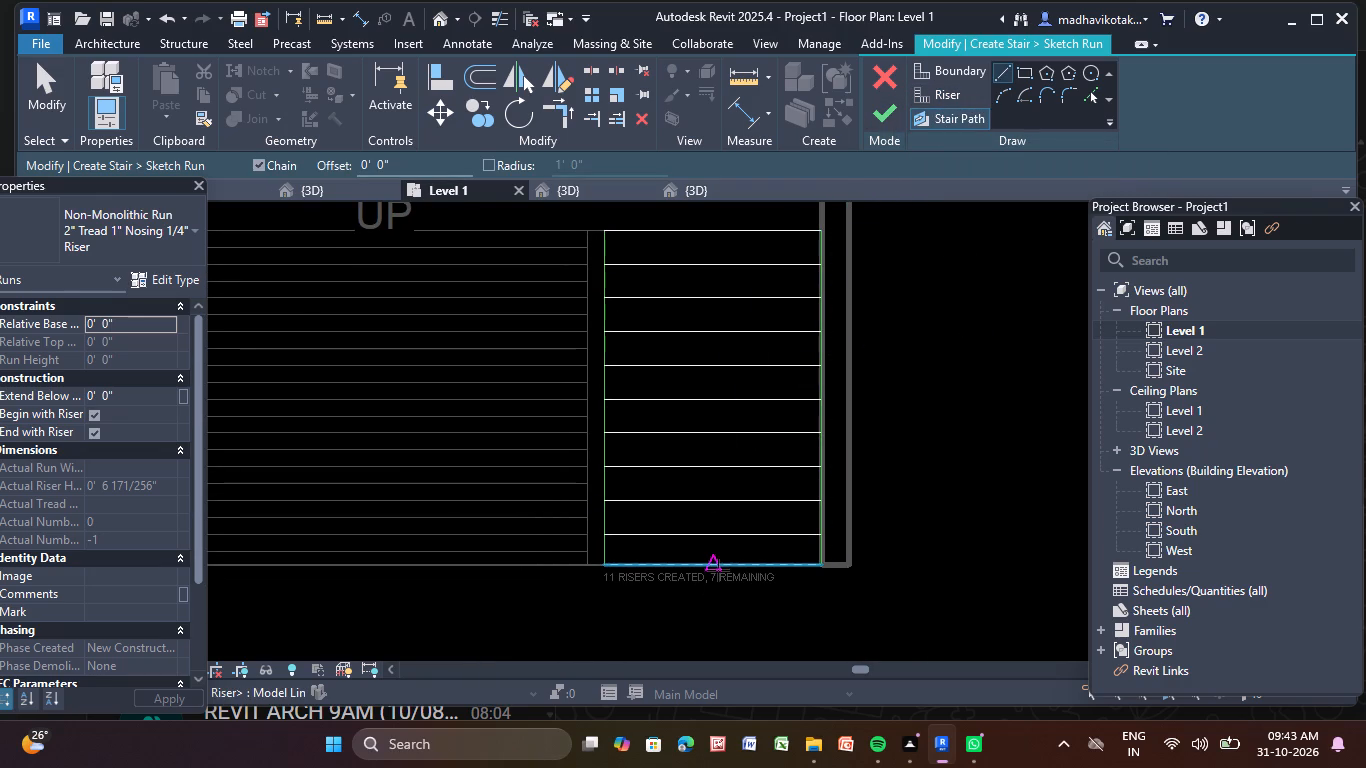
click(713, 567)
middle_drag(705, 355, 706, 451)
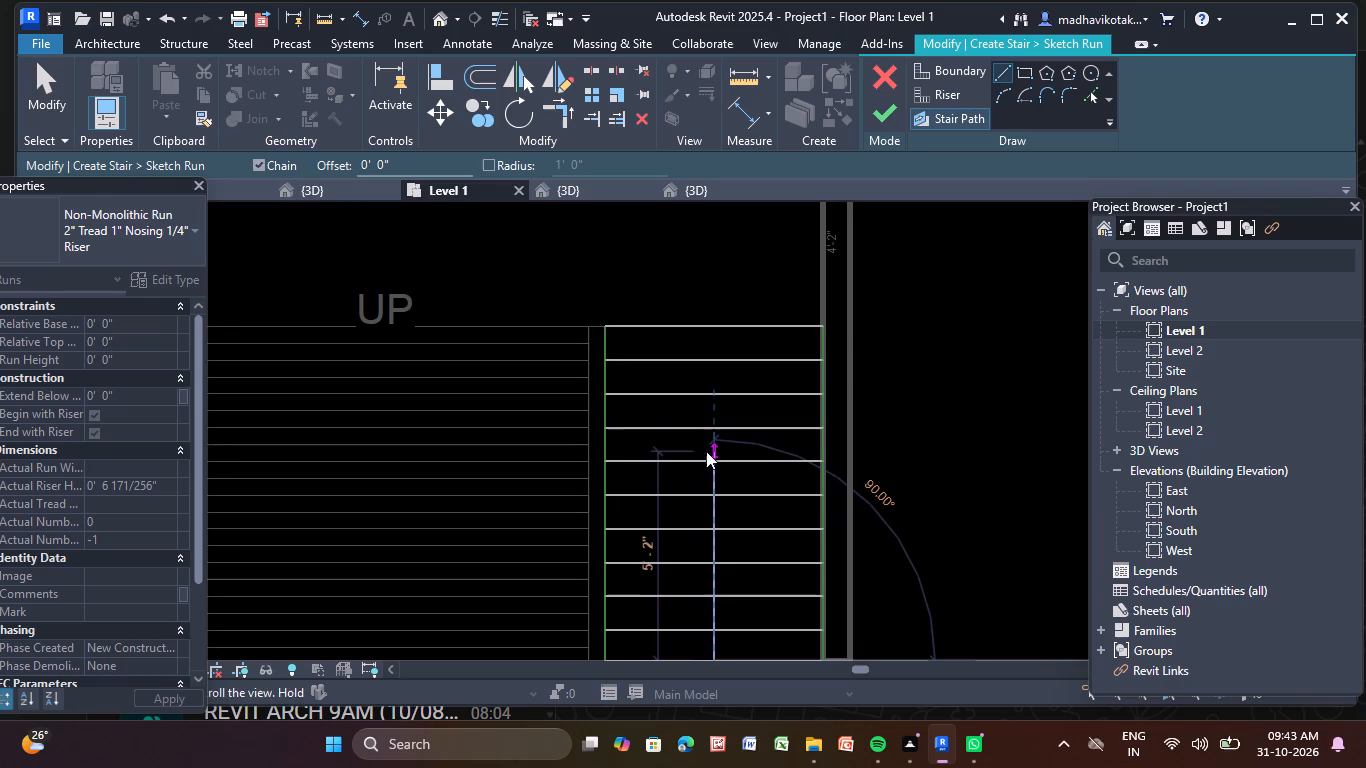
click(715, 322)
key(Escape)
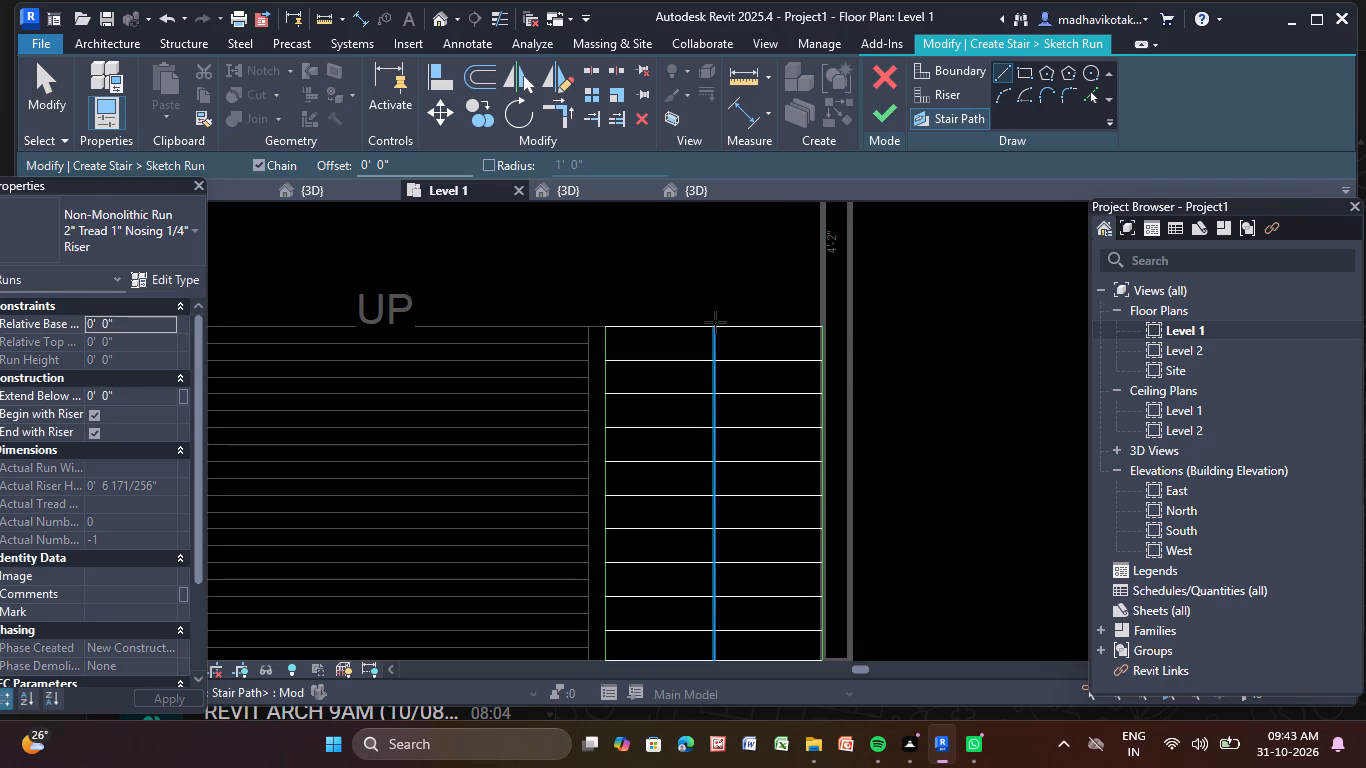
Finish the run sketch and complete the stair.
scroll(1009, 275, down, 1)
middle_drag(1008, 288, 955, 236)
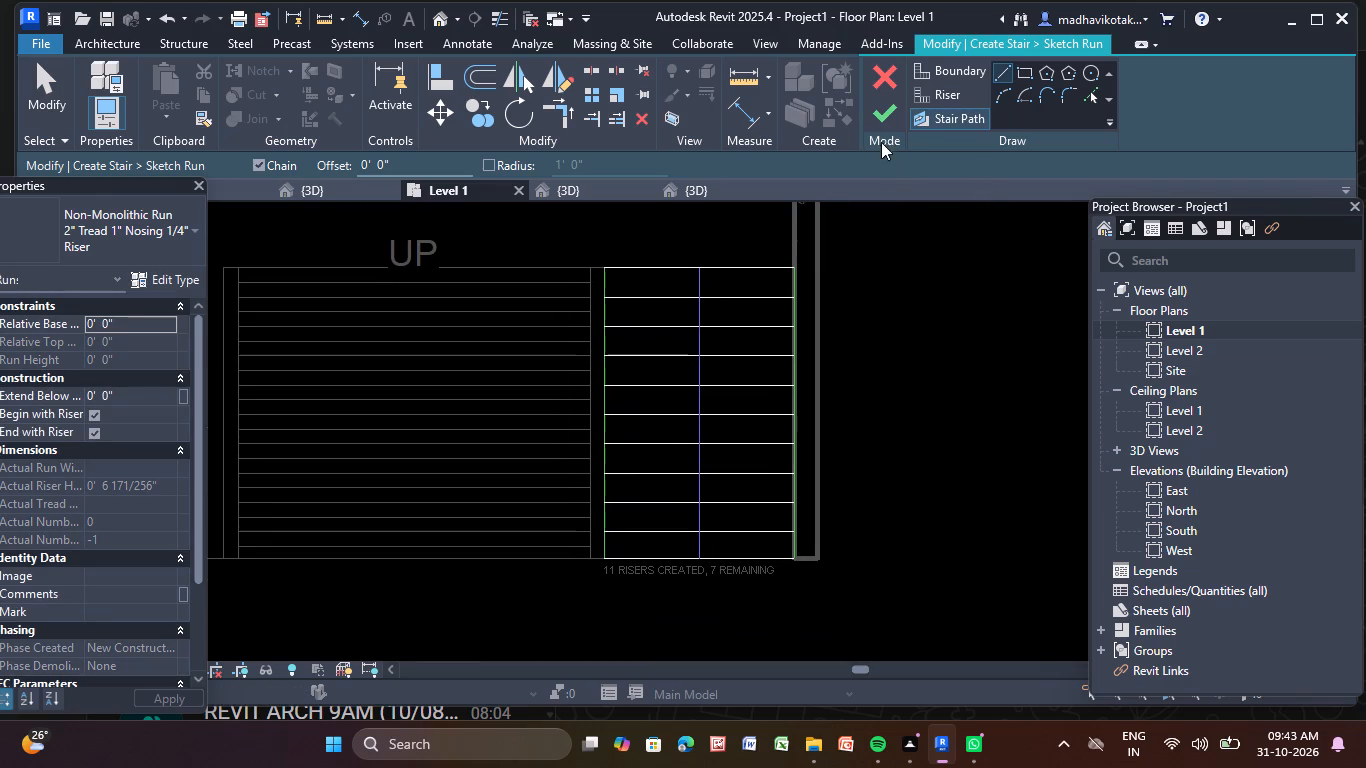
click(888, 118)
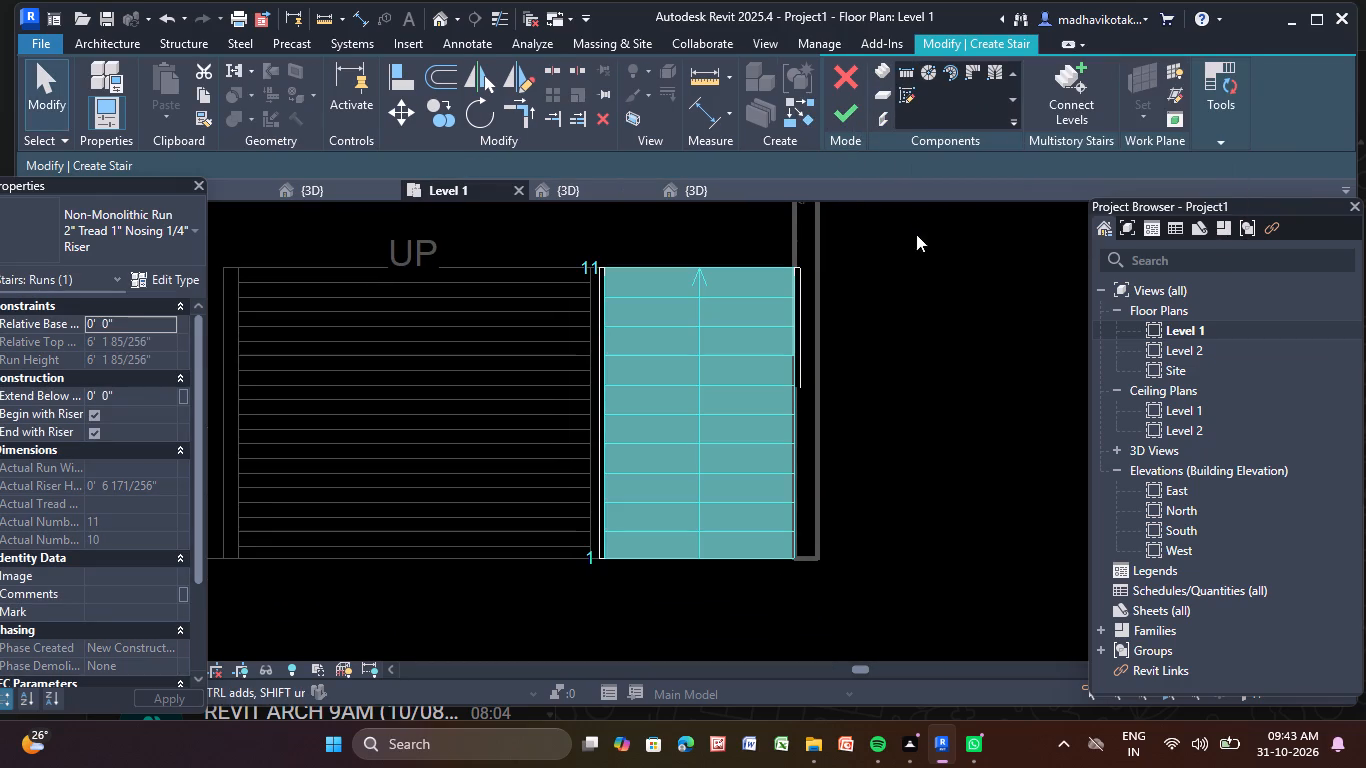
click(844, 113)
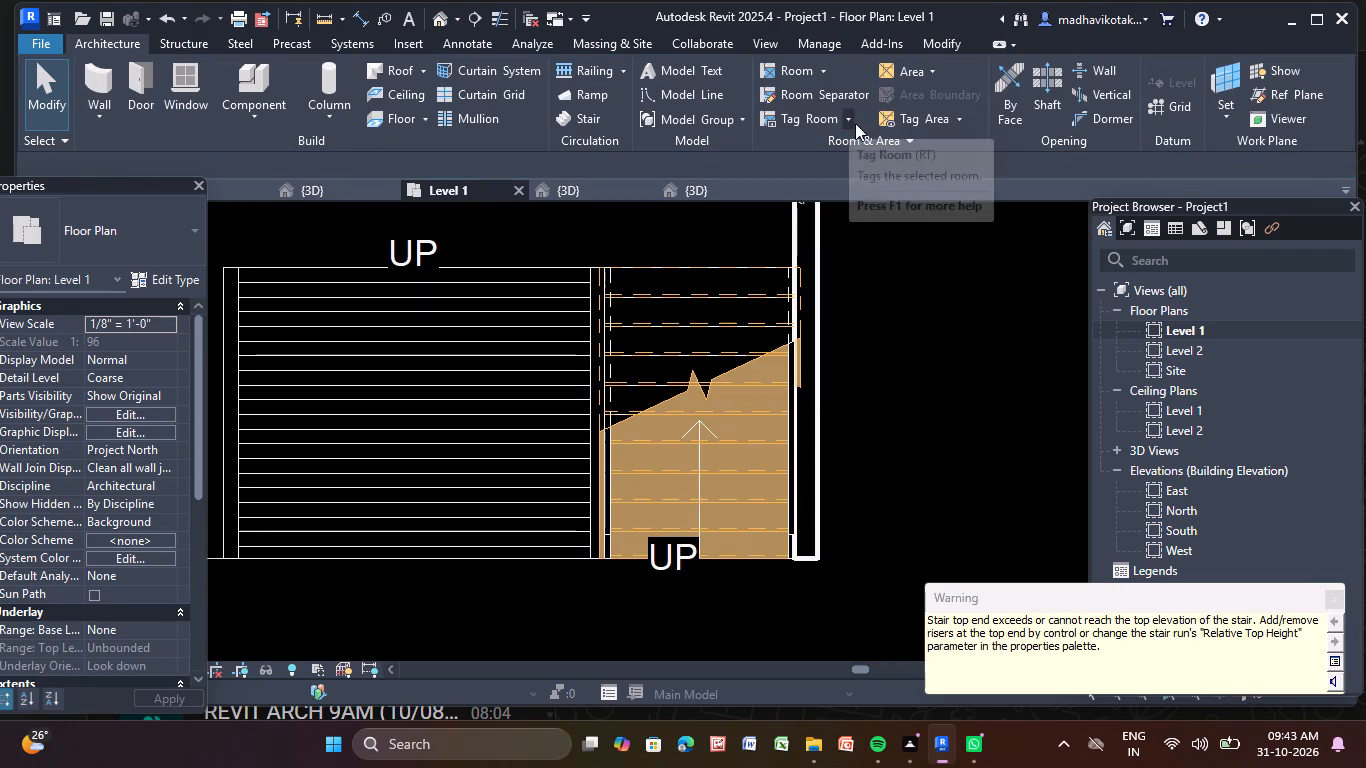
click(906, 324)
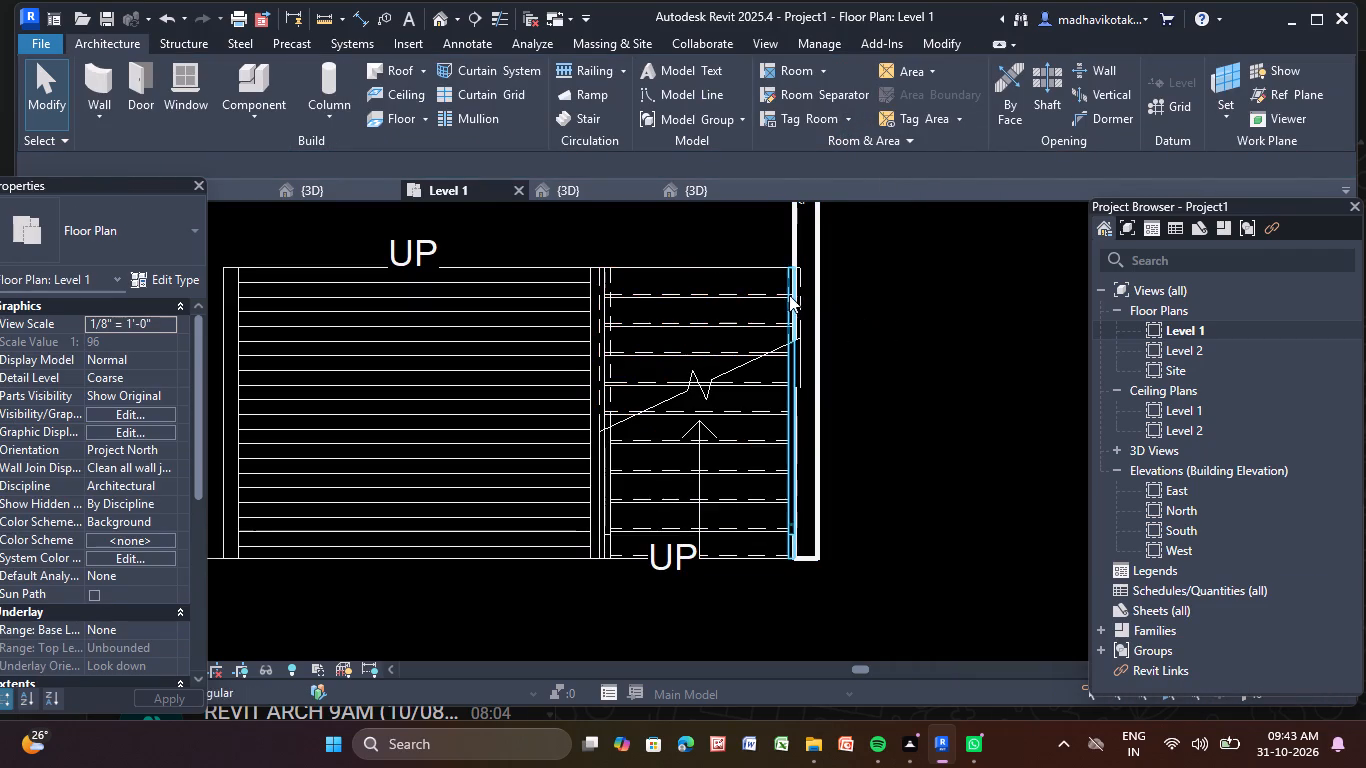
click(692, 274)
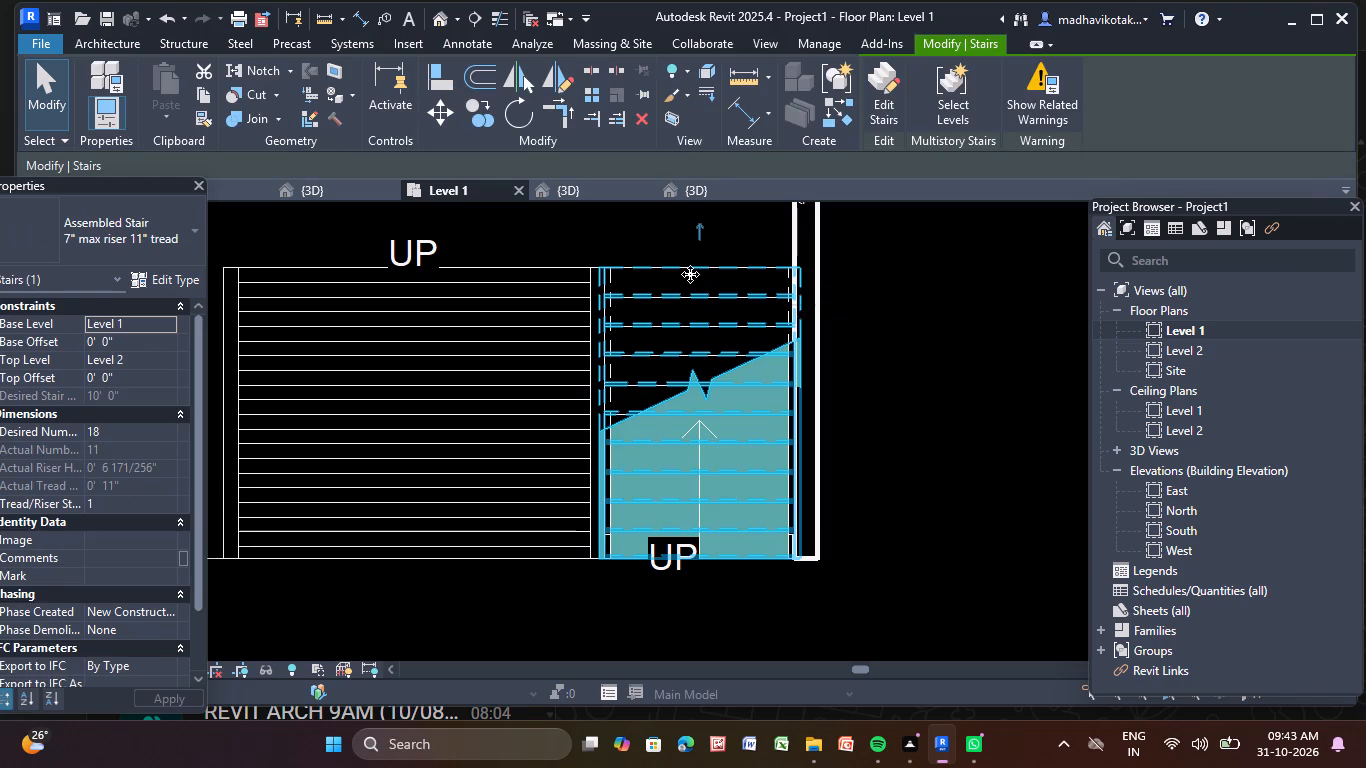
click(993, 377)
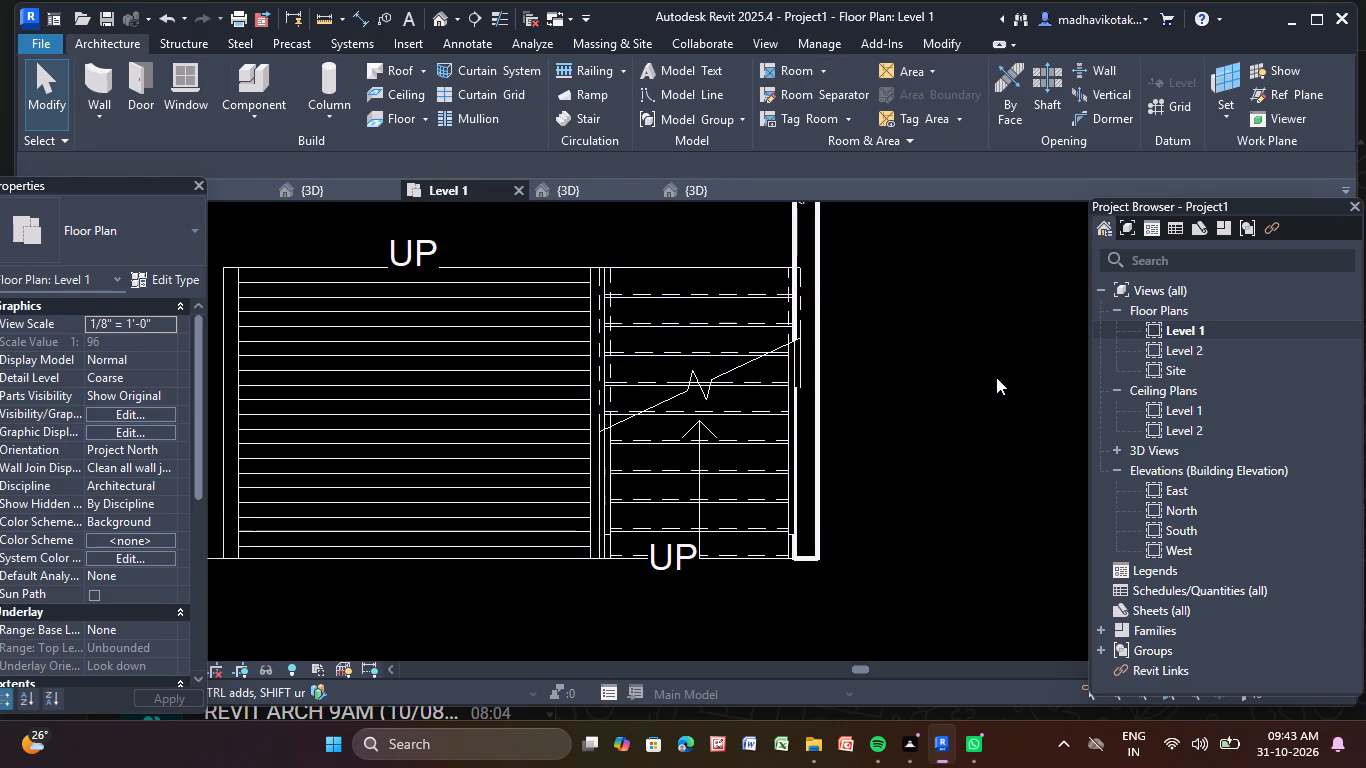
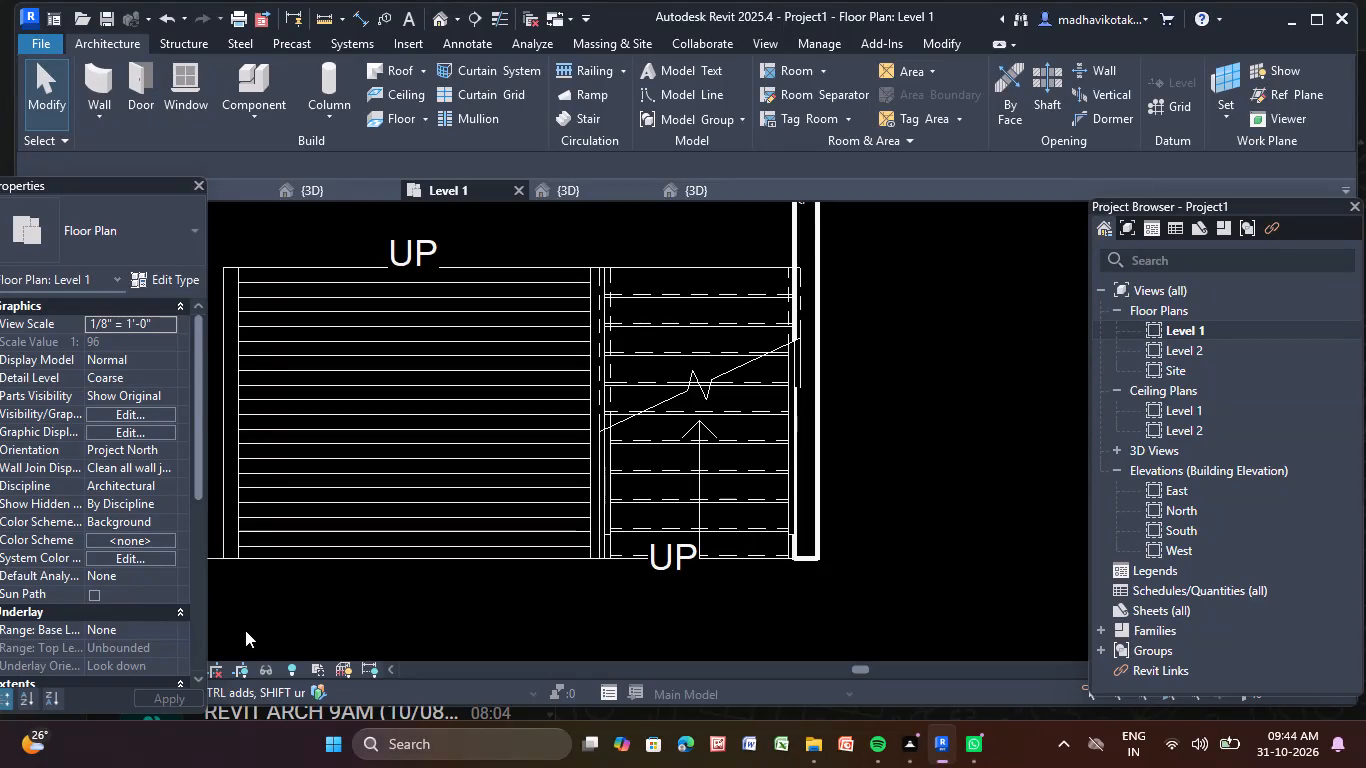
Review the Level 1 floor plan from the finished stairs along the passage to the bedrooms and toilets at the building's far end.
scroll(373, 397, down, 4)
middle_drag(377, 399, 701, 478)
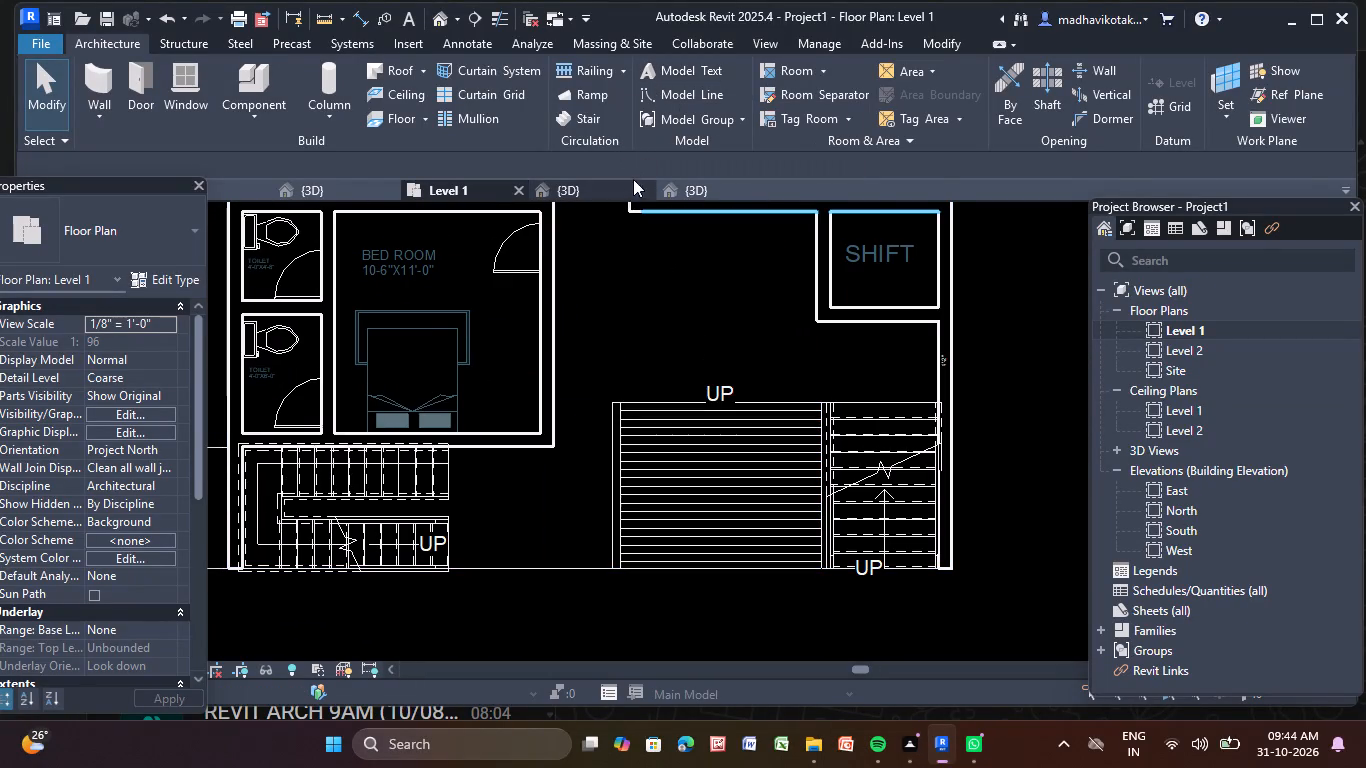
scroll(678, 278, down, 3)
middle_drag(679, 301, 680, 339)
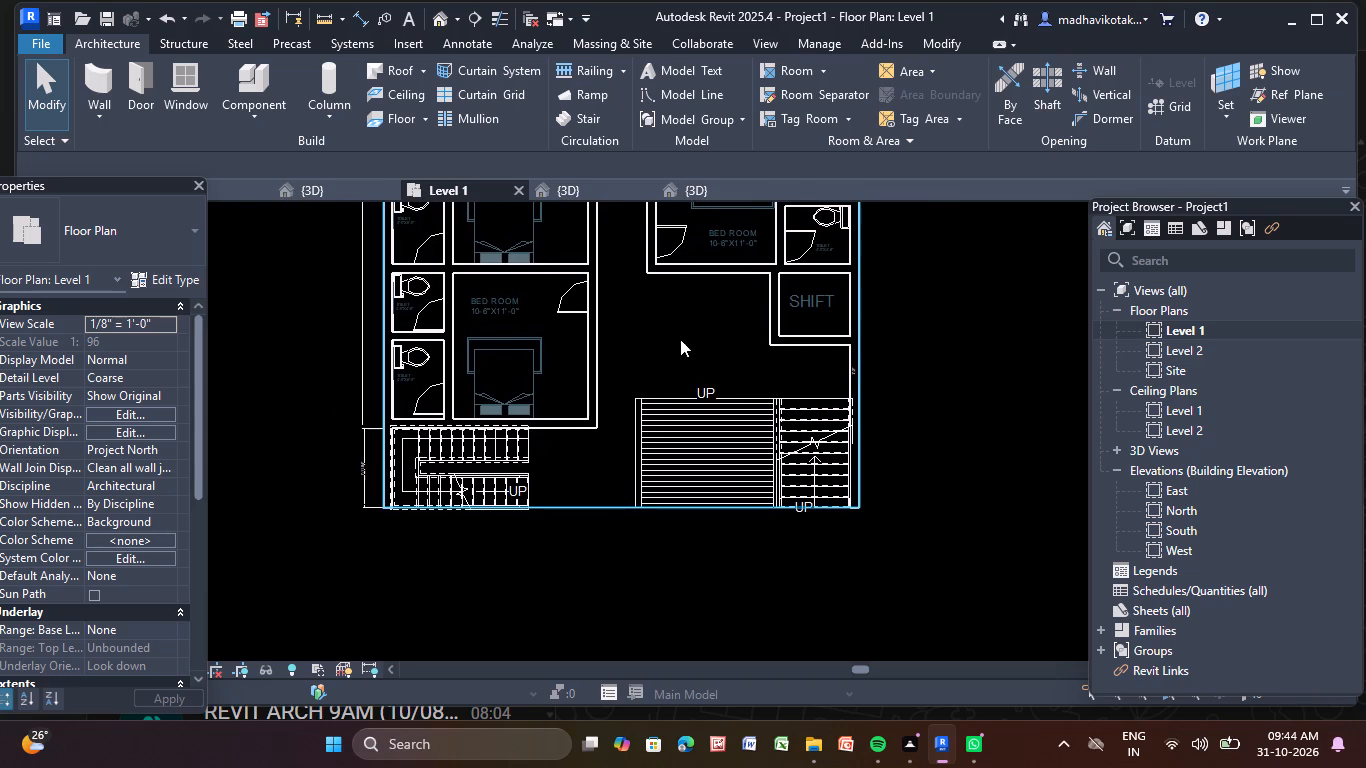
scroll(546, 424, down, 2)
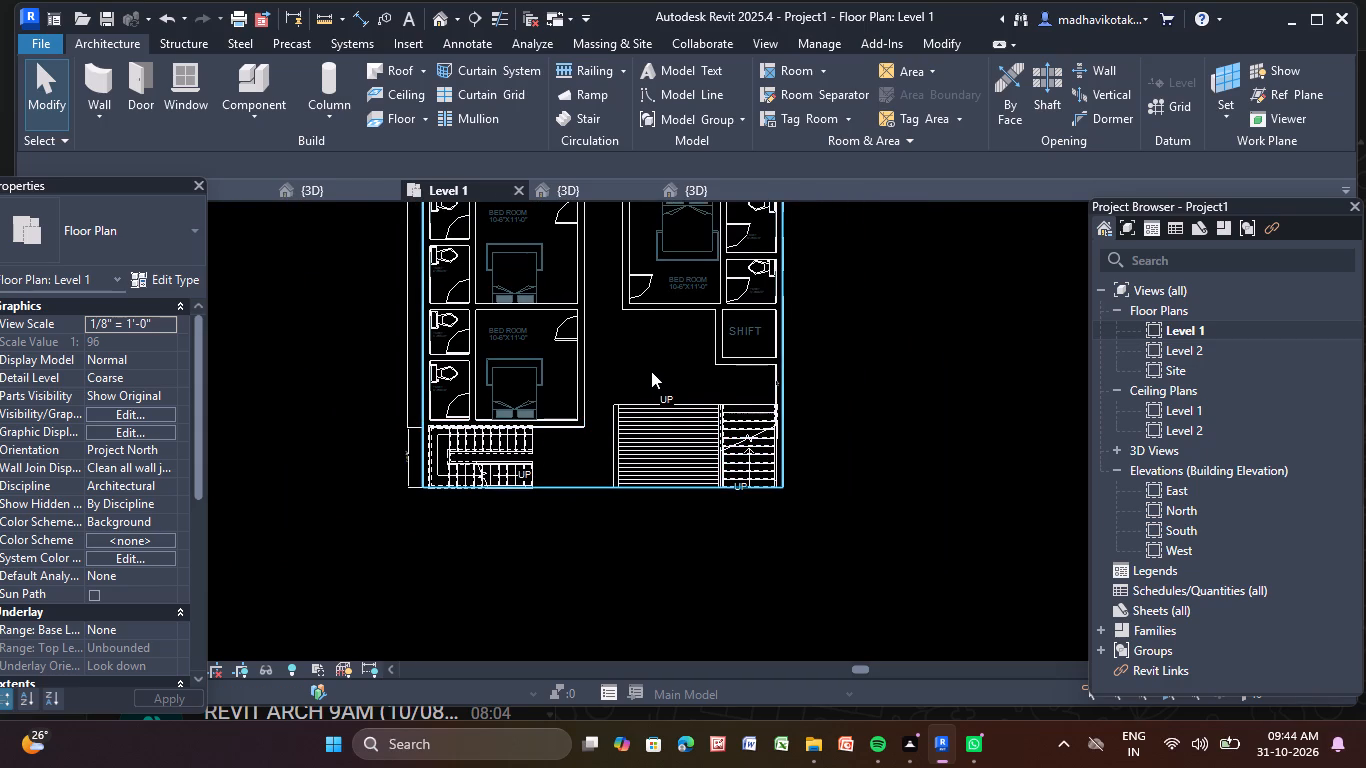
middle_drag(651, 371, 687, 611)
middle_drag(634, 464, 617, 527)
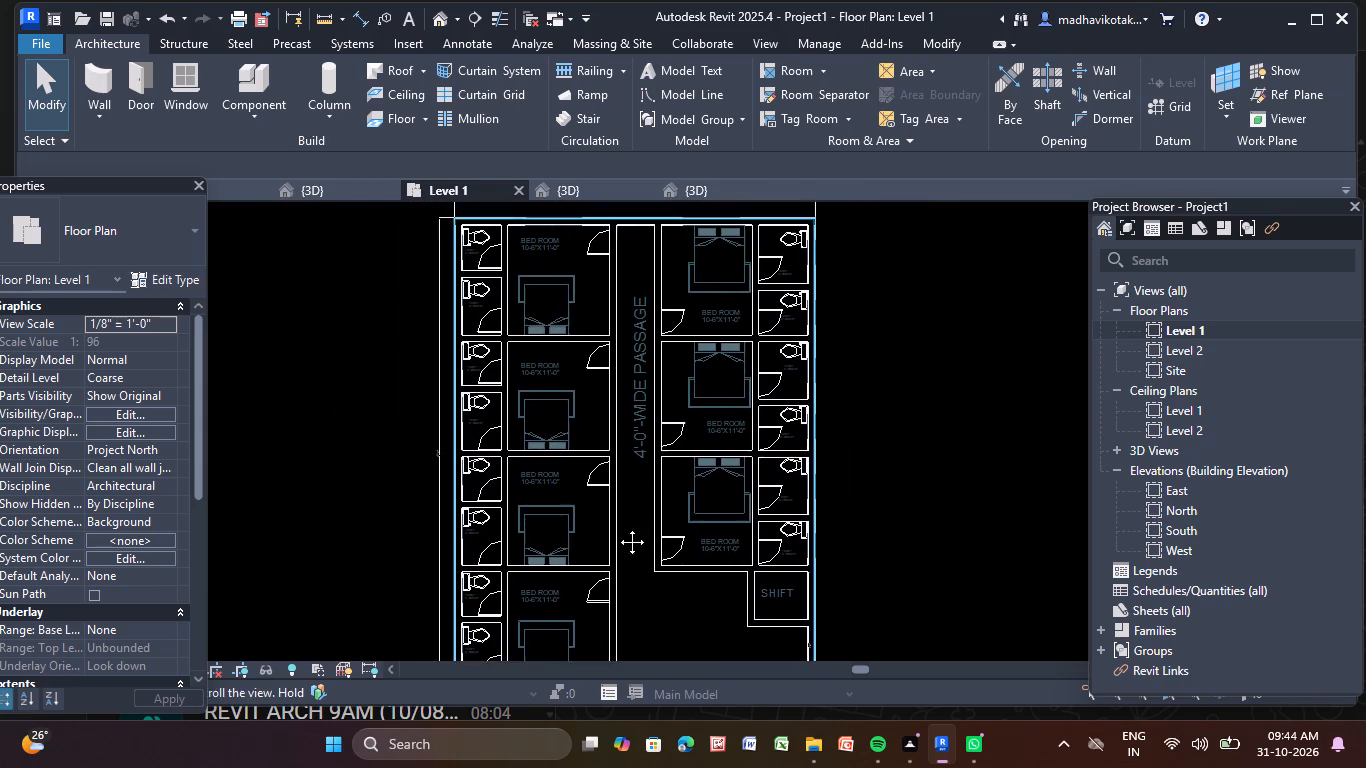
middle_drag(617, 527, 622, 573)
scroll(550, 304, up, 2)
scroll(664, 298, up, 3)
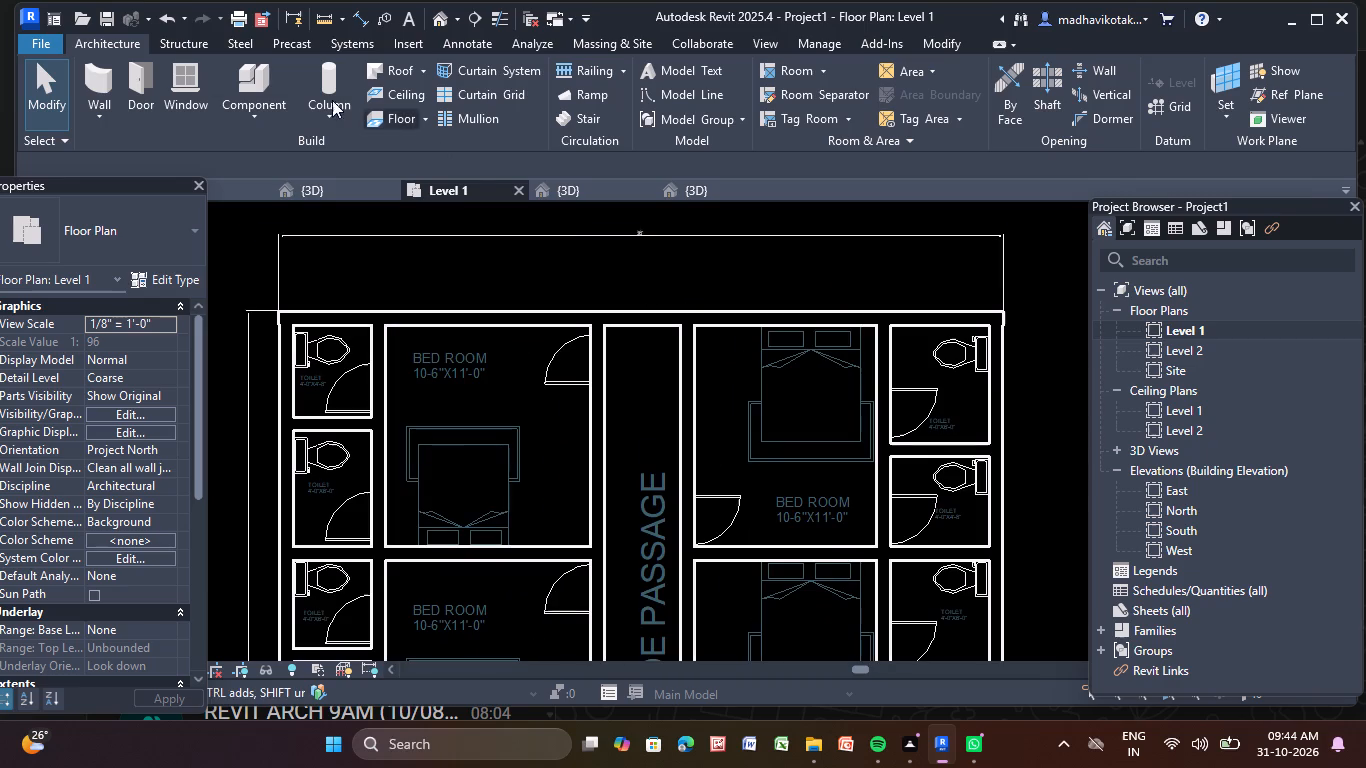
click(95, 39)
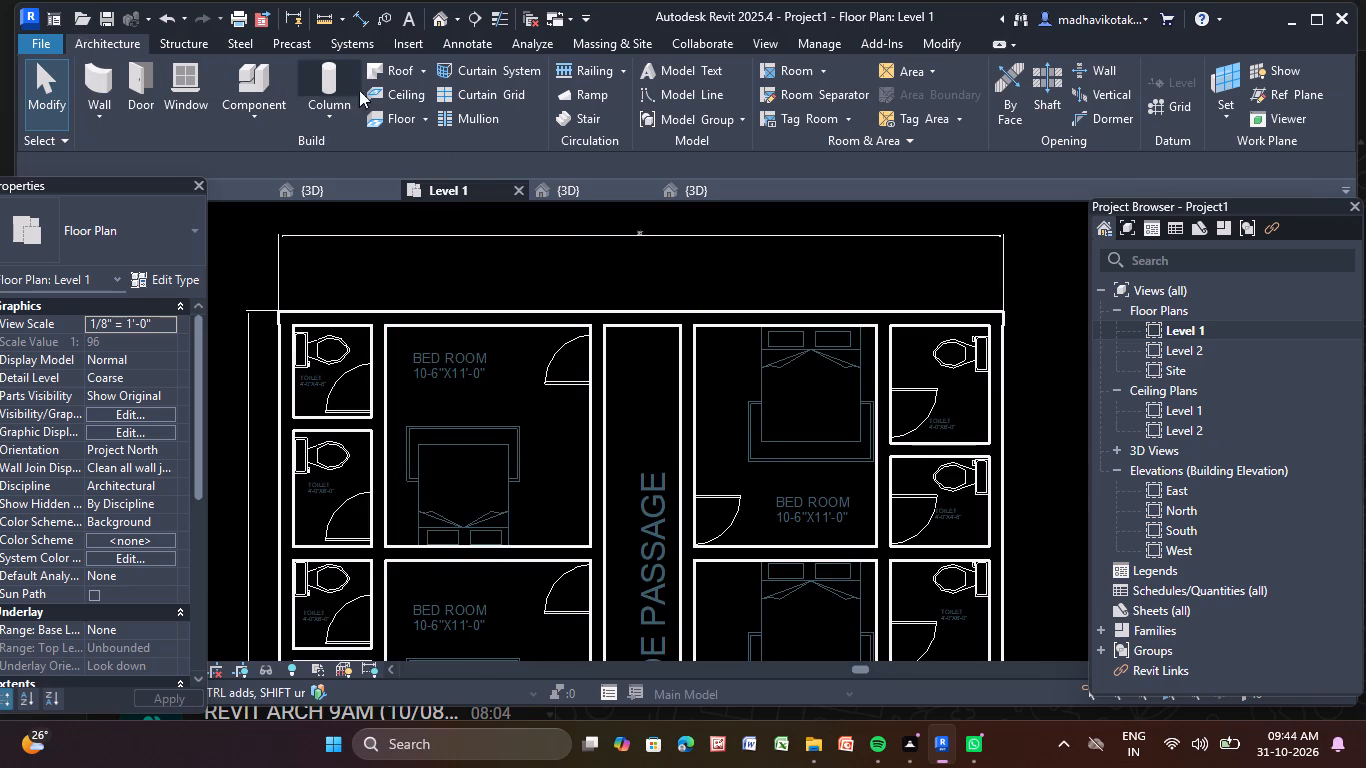
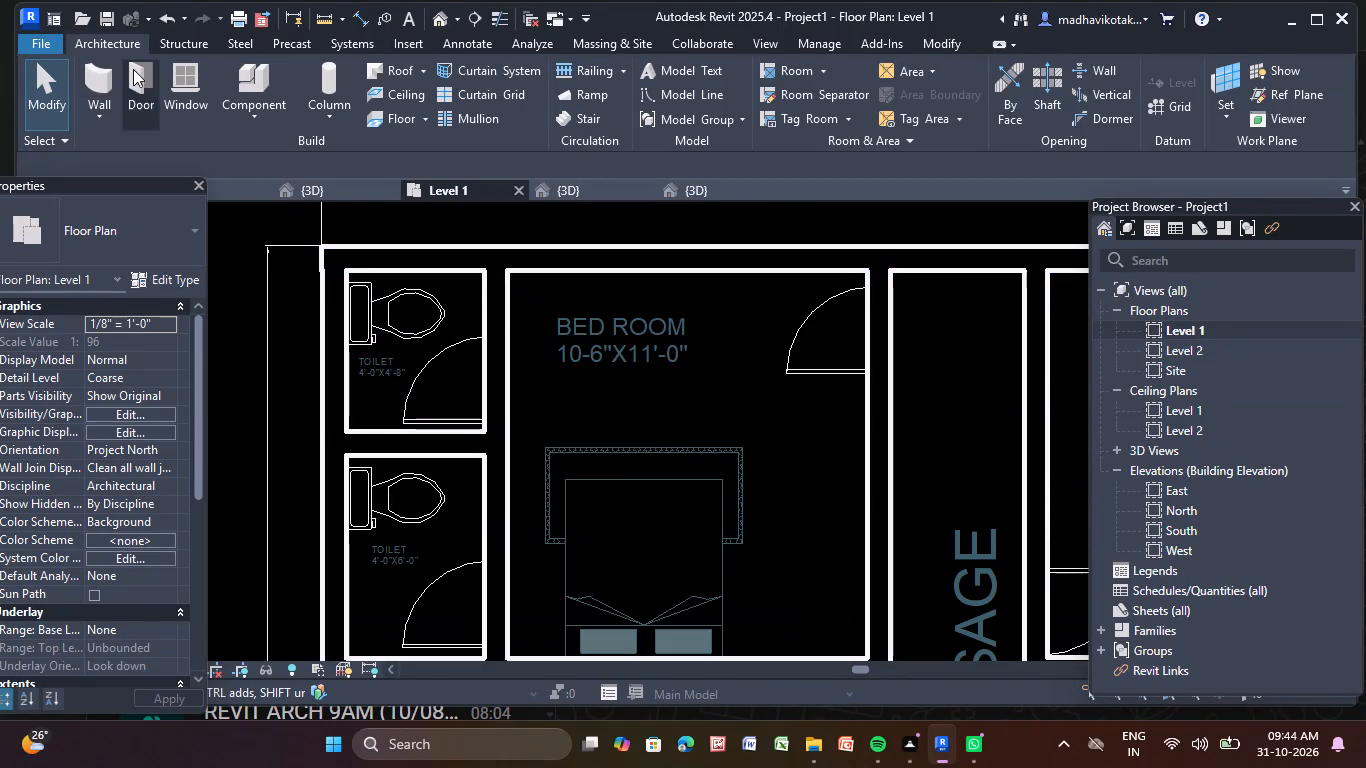
Start placing a door and open the Doors category of the Autodesk family library to load a door family.
click(134, 92)
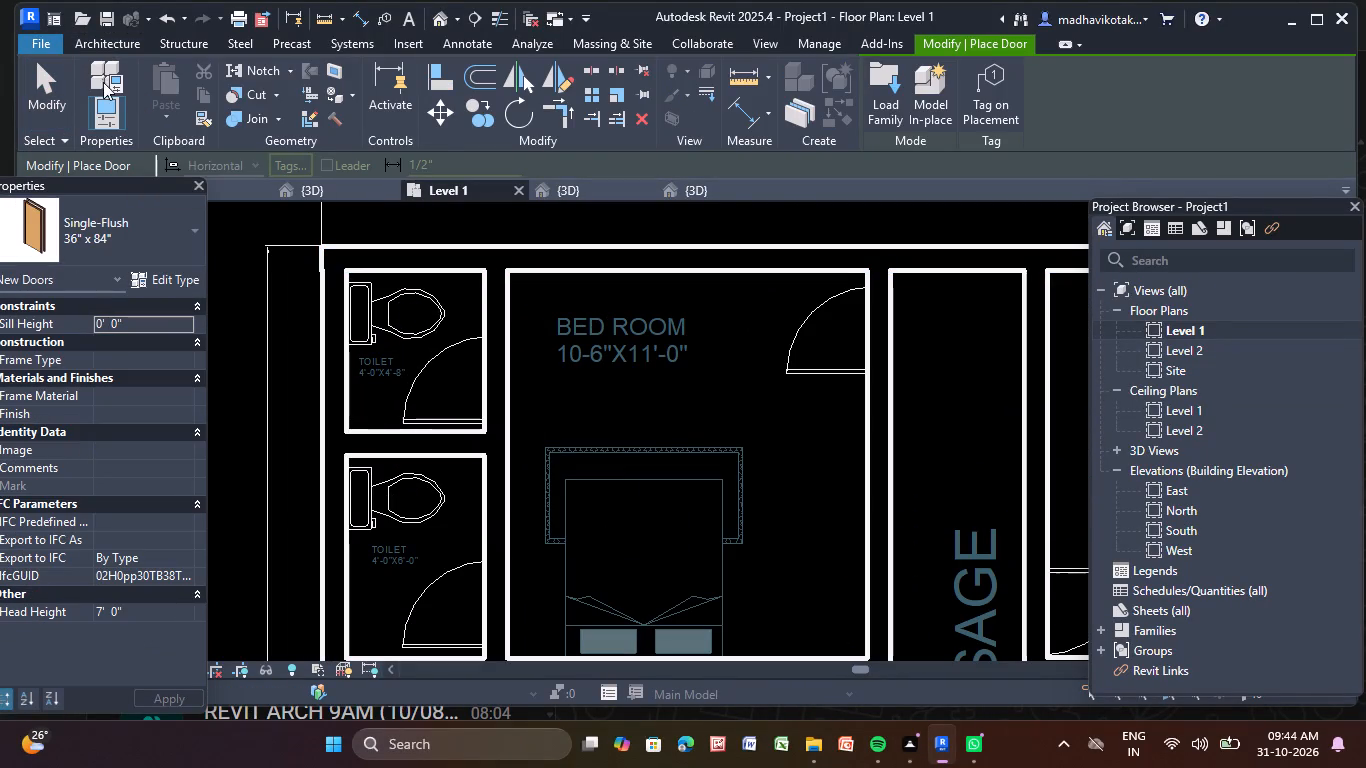
click(95, 43)
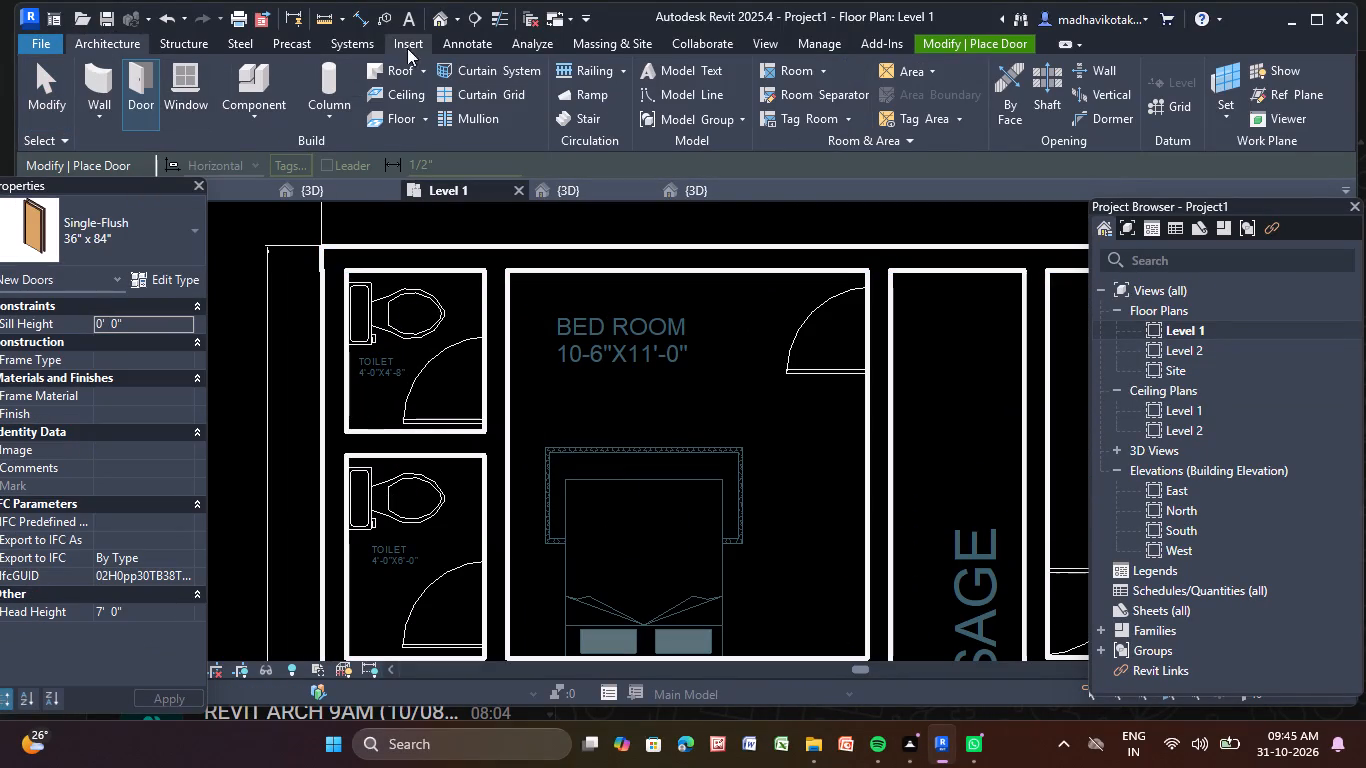
click(422, 43)
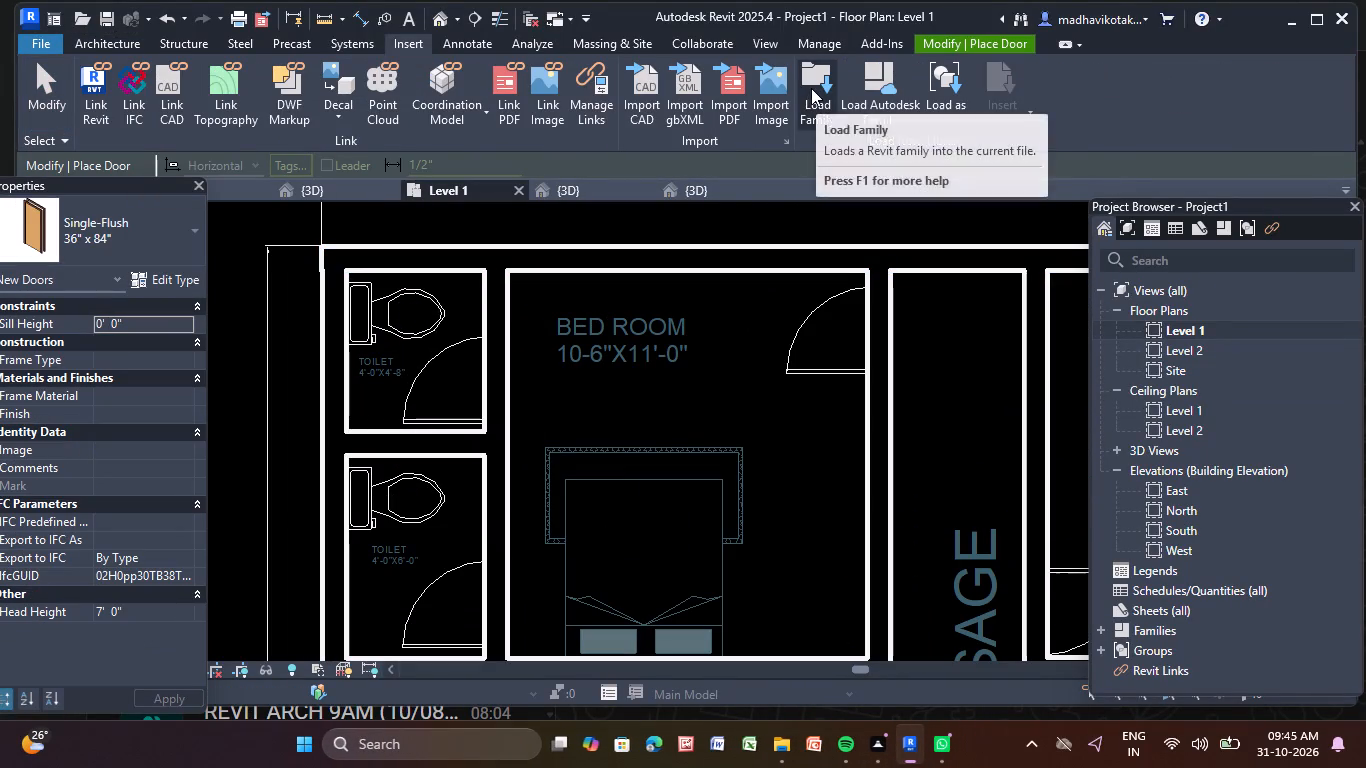
double_click(867, 67)
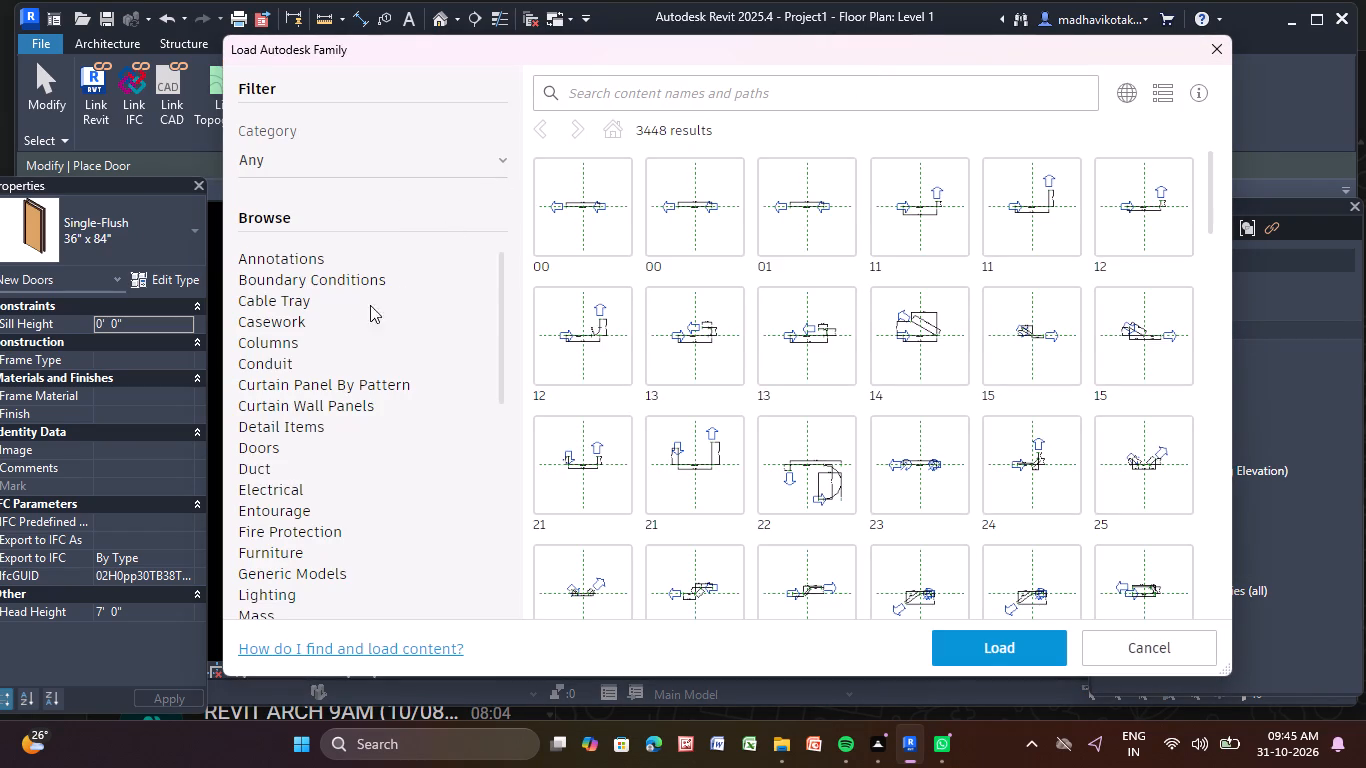
scroll(382, 330, down, 6)
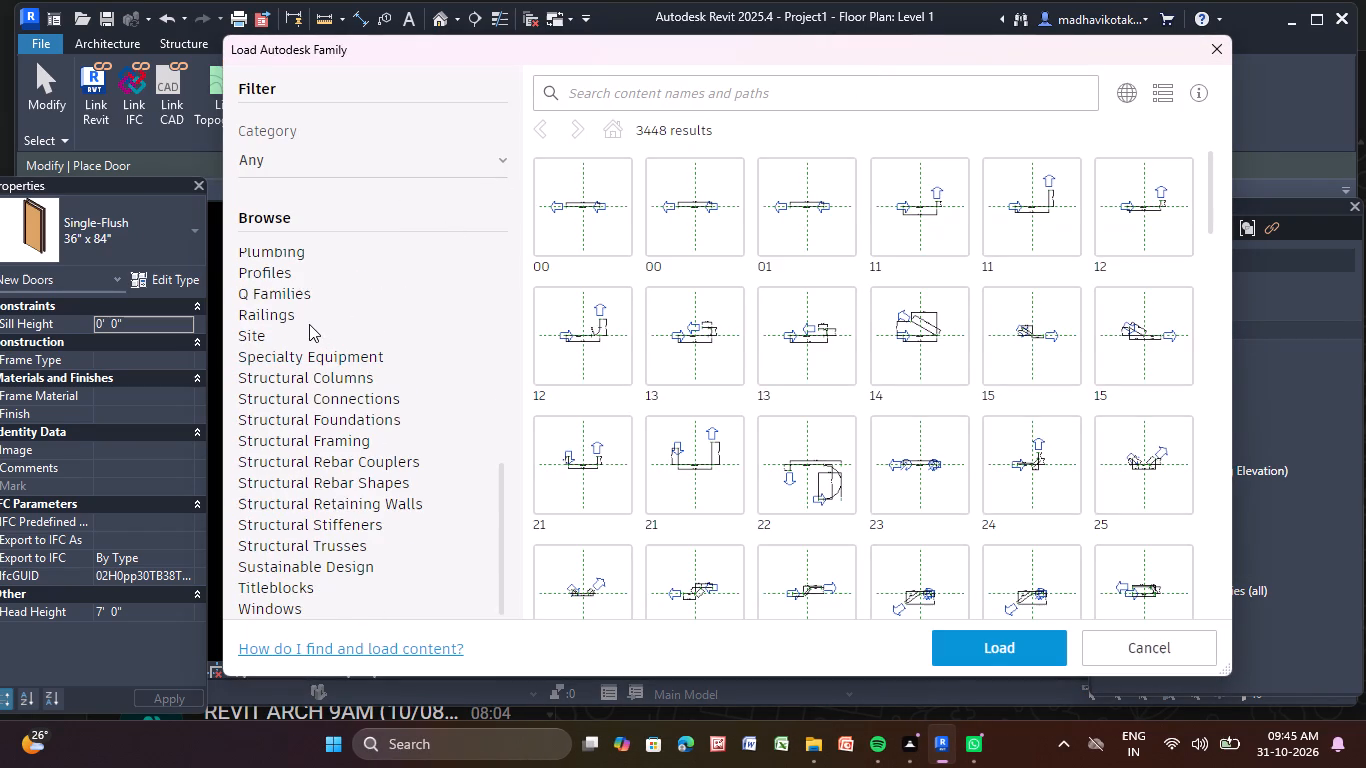
scroll(306, 324, up, 3)
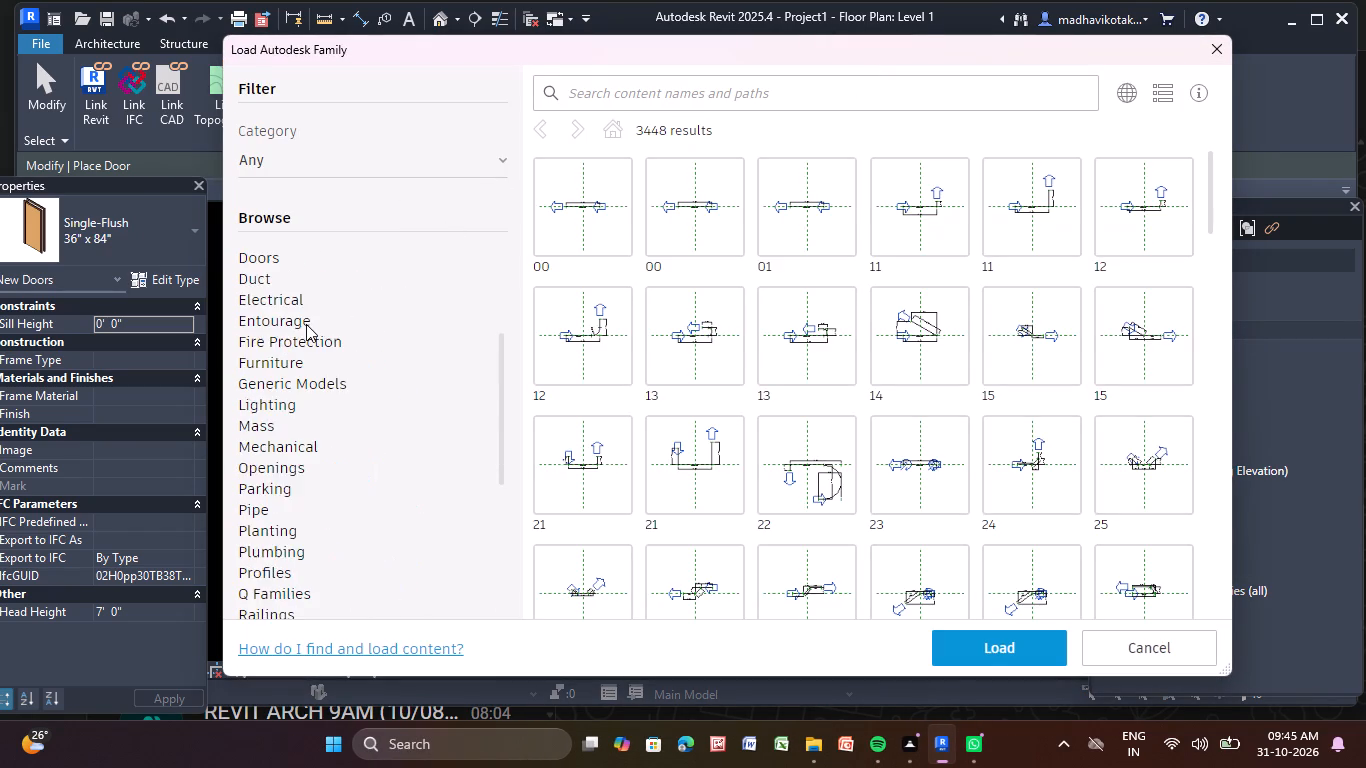
scroll(306, 324, up, 1)
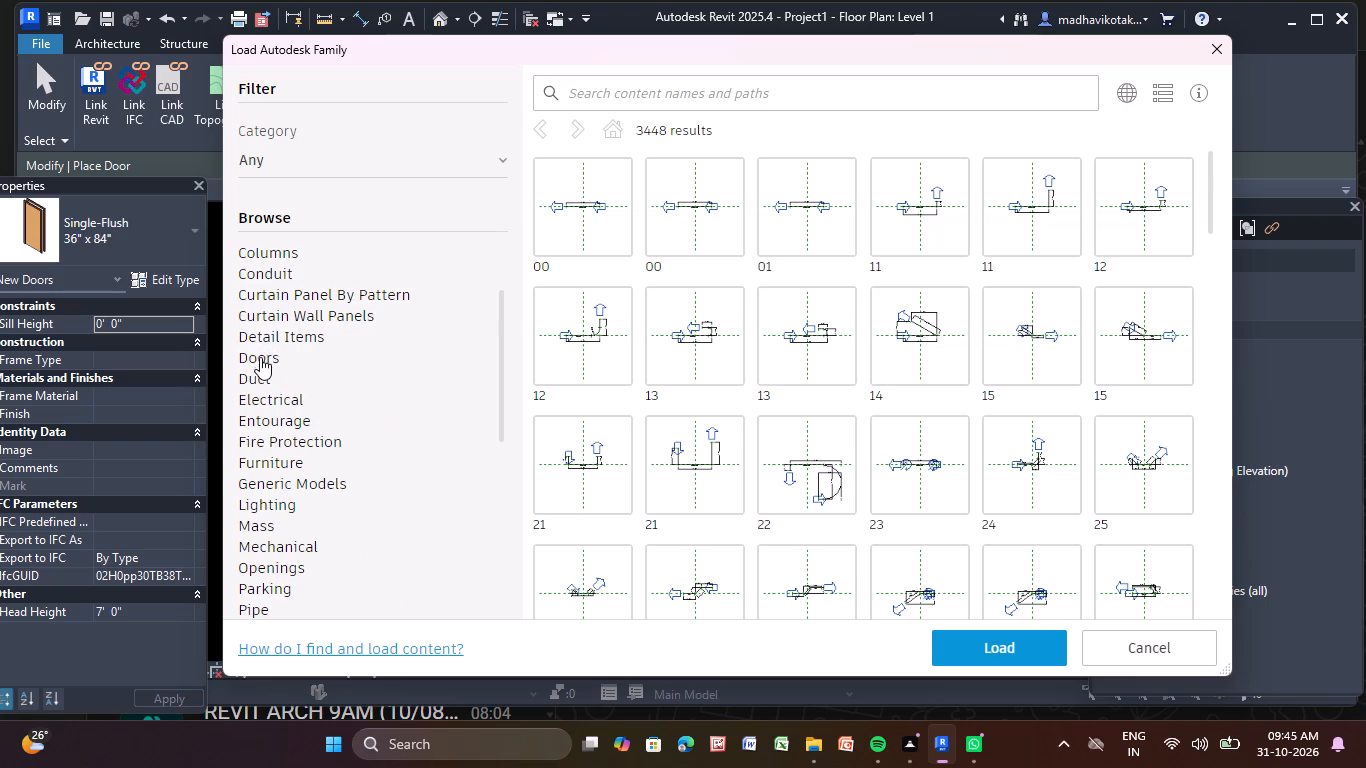
click(260, 357)
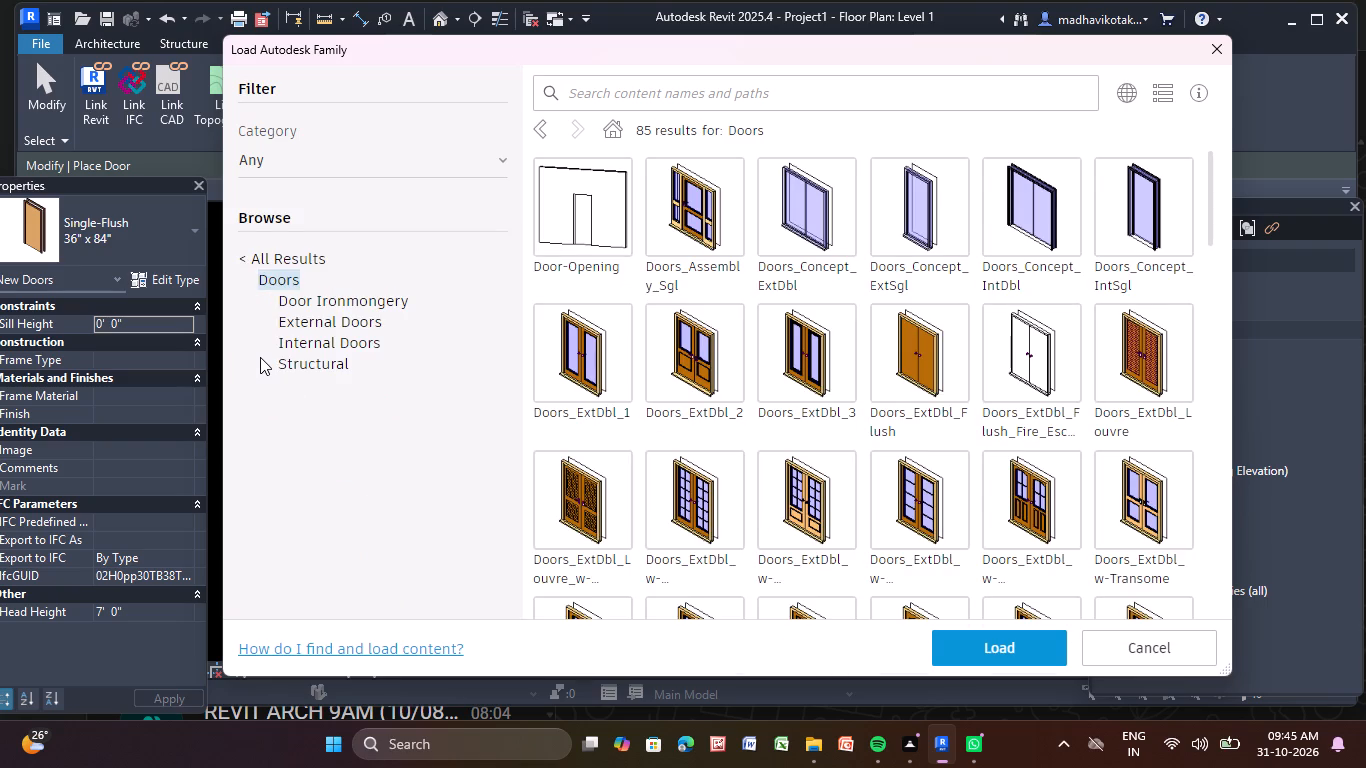
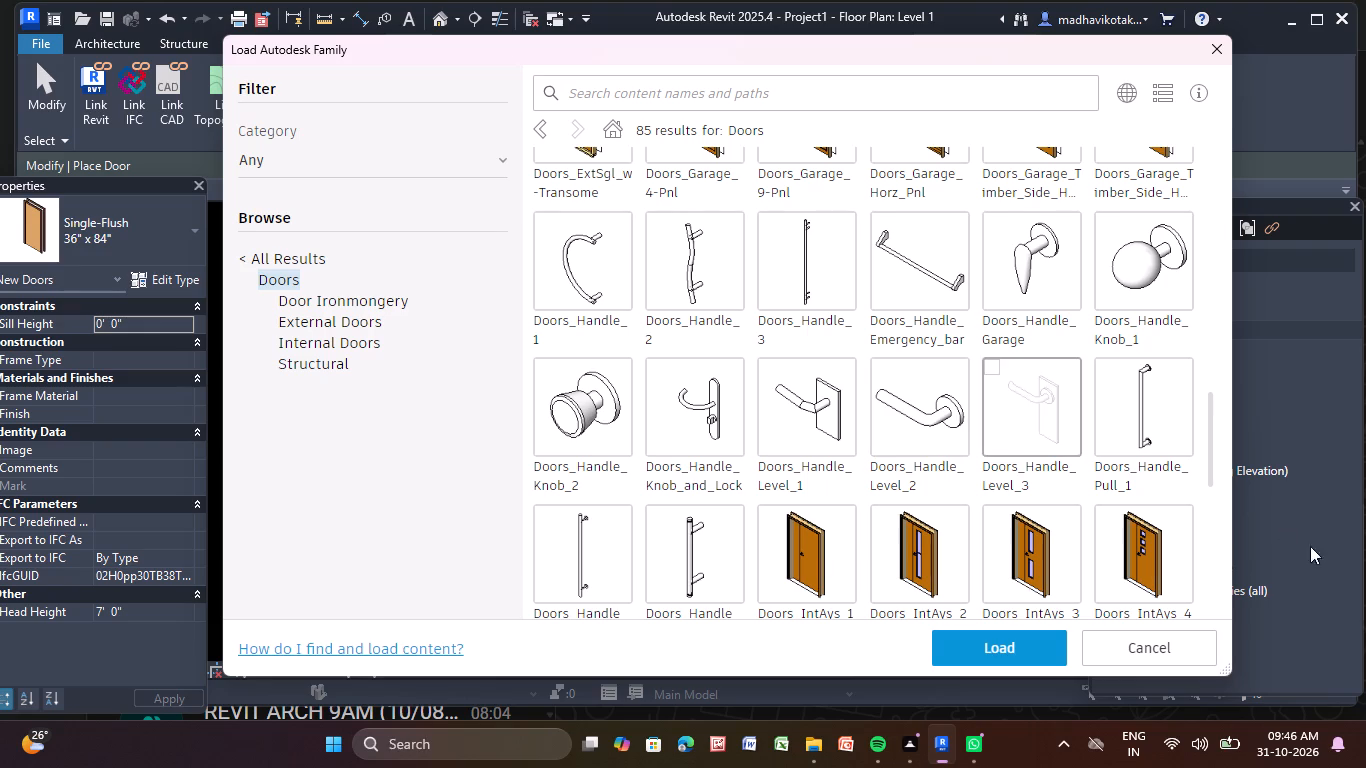
Load the Doors_IntAys_3 and Doors_IntDbl_3 families from the Doors category into the project.
scroll(971, 489, down, 3)
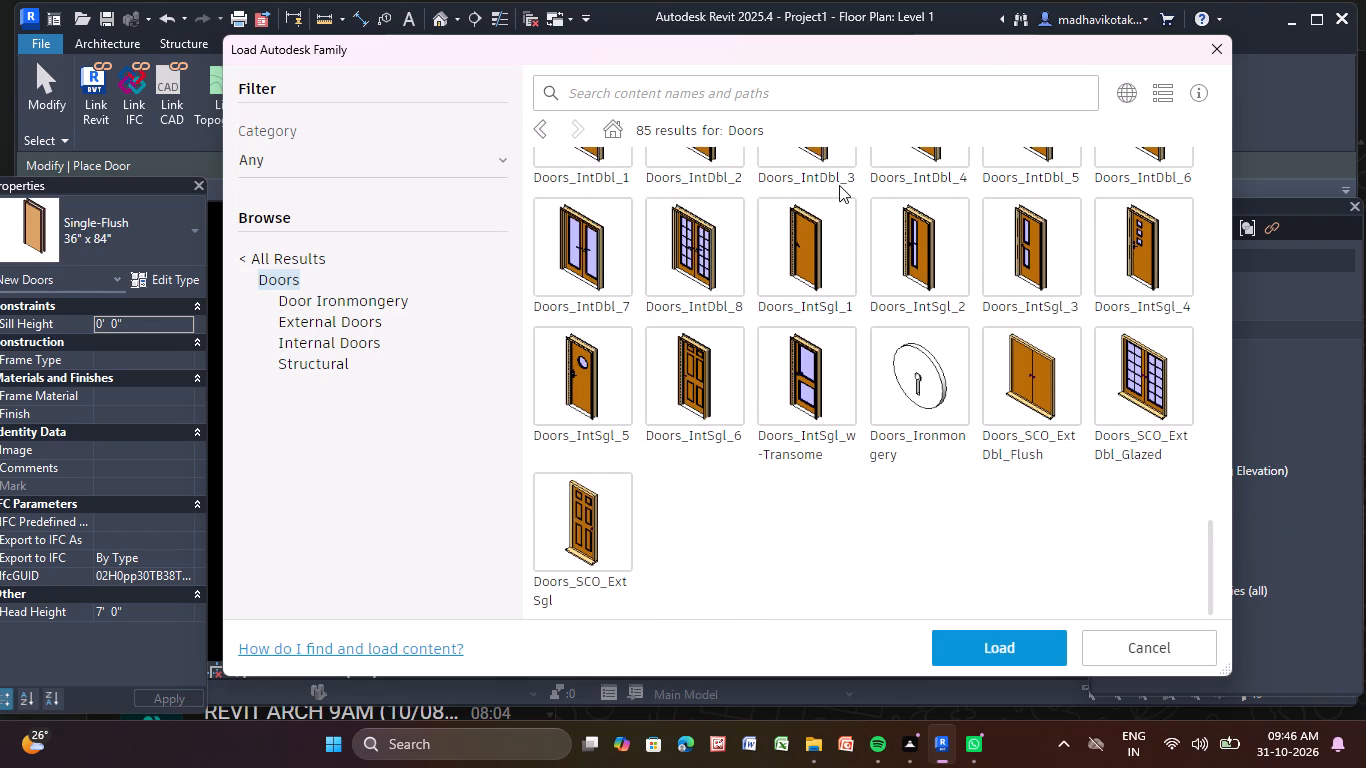
scroll(949, 273, up, 1)
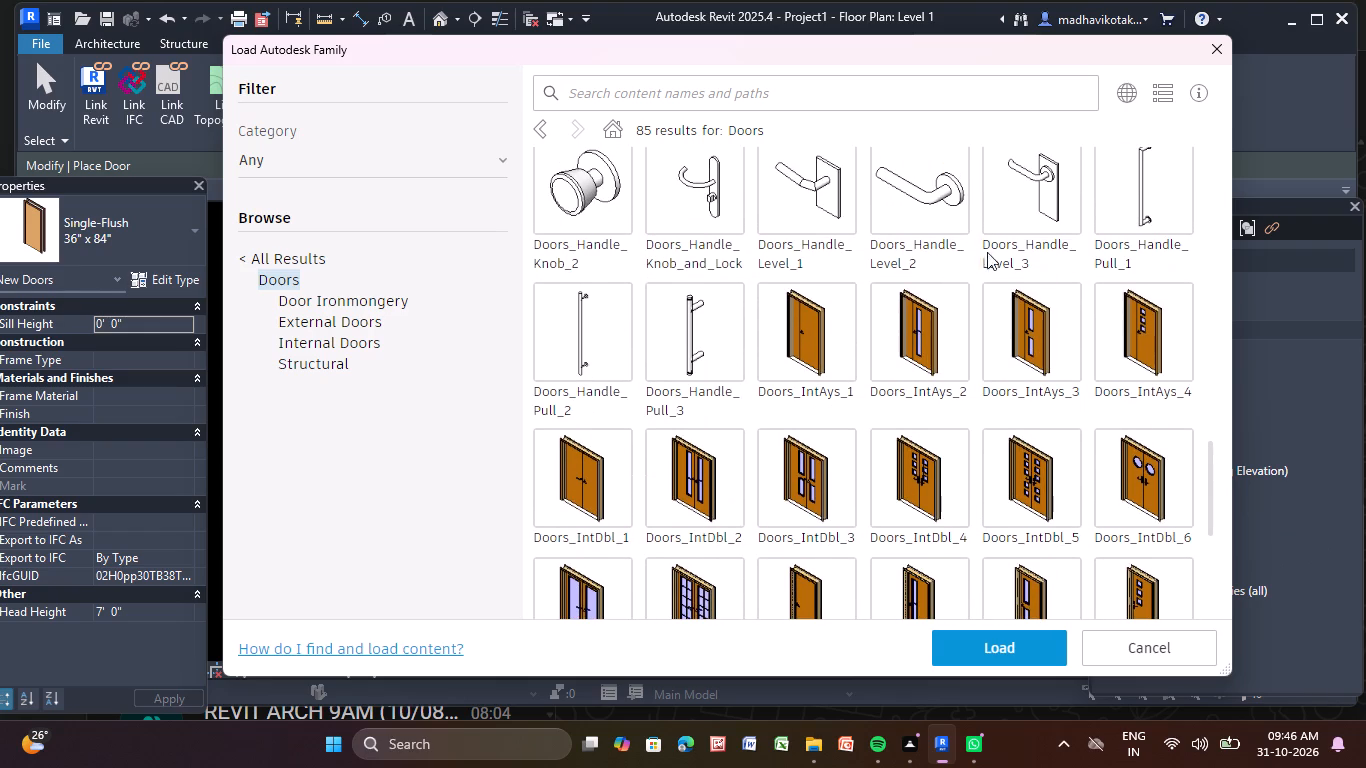
click(1033, 331)
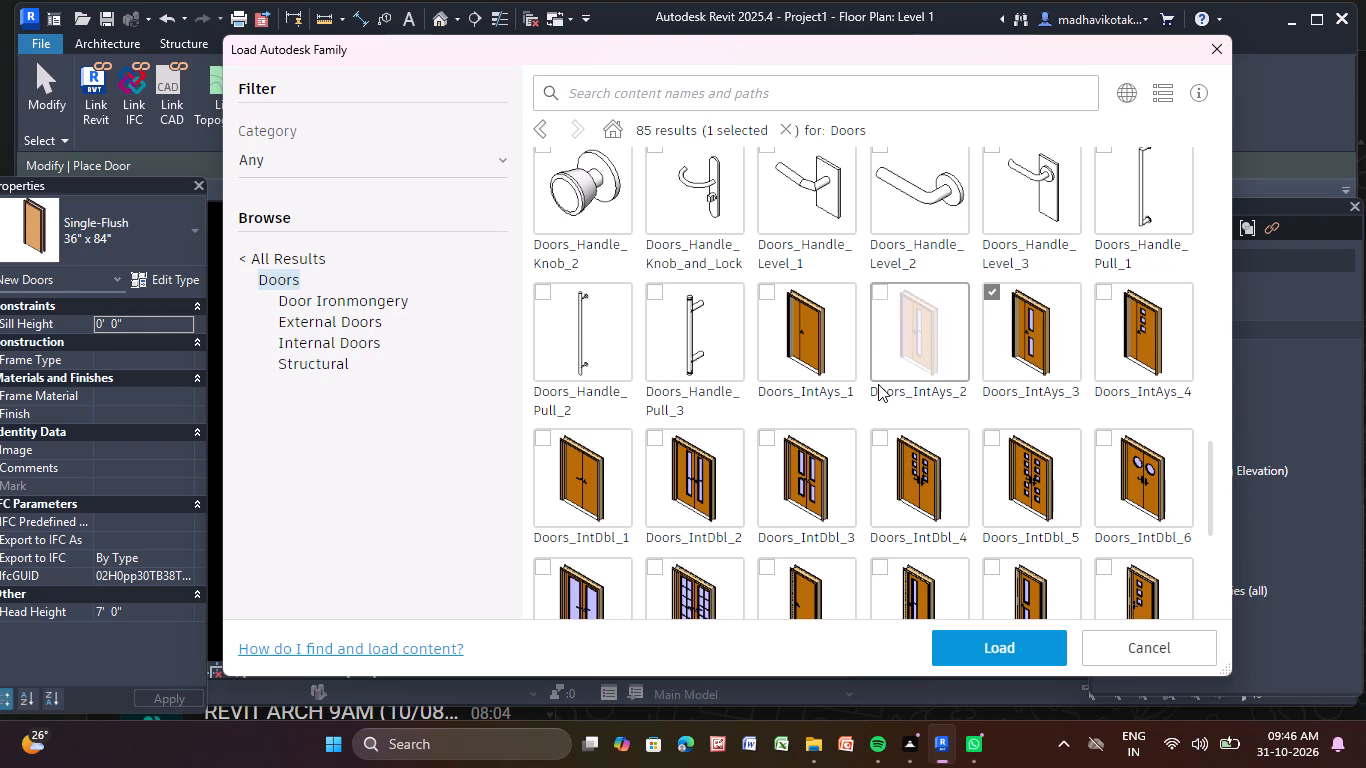
click(810, 514)
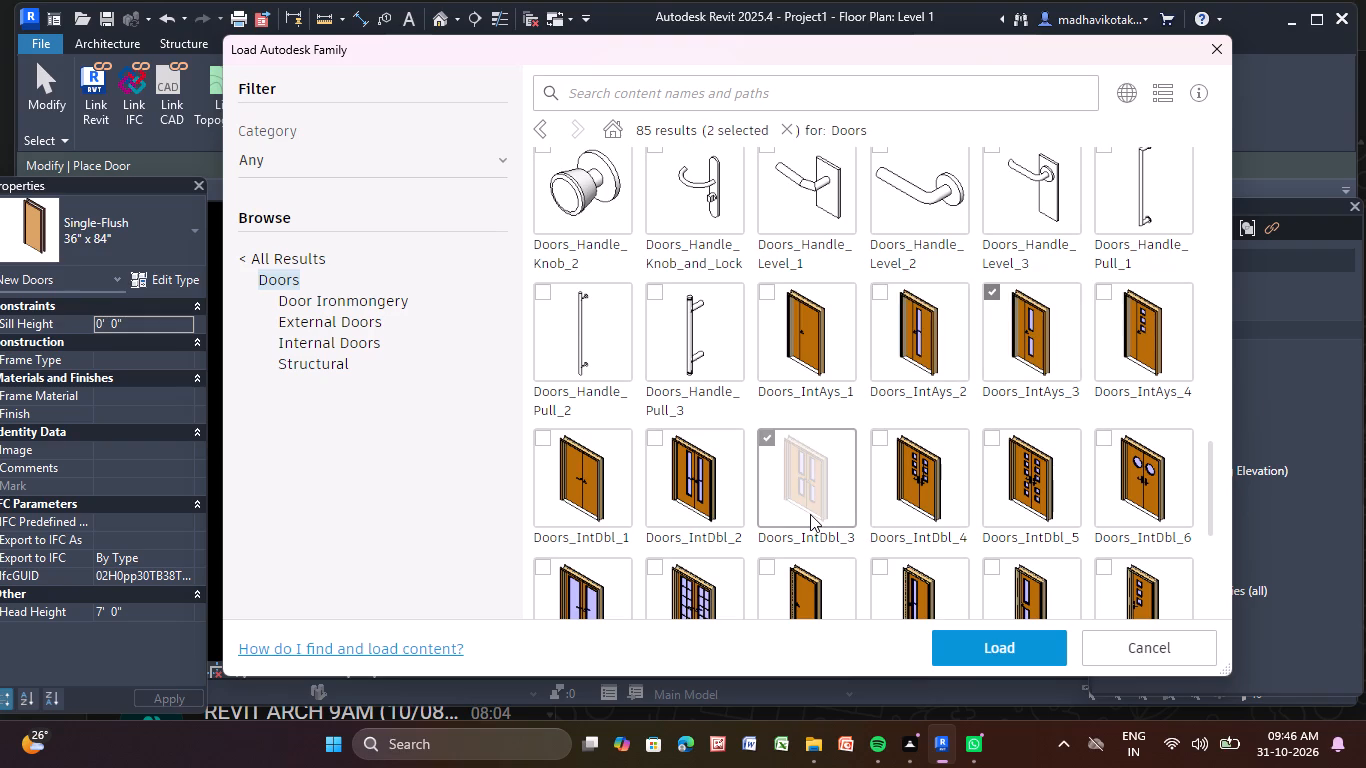
click(998, 635)
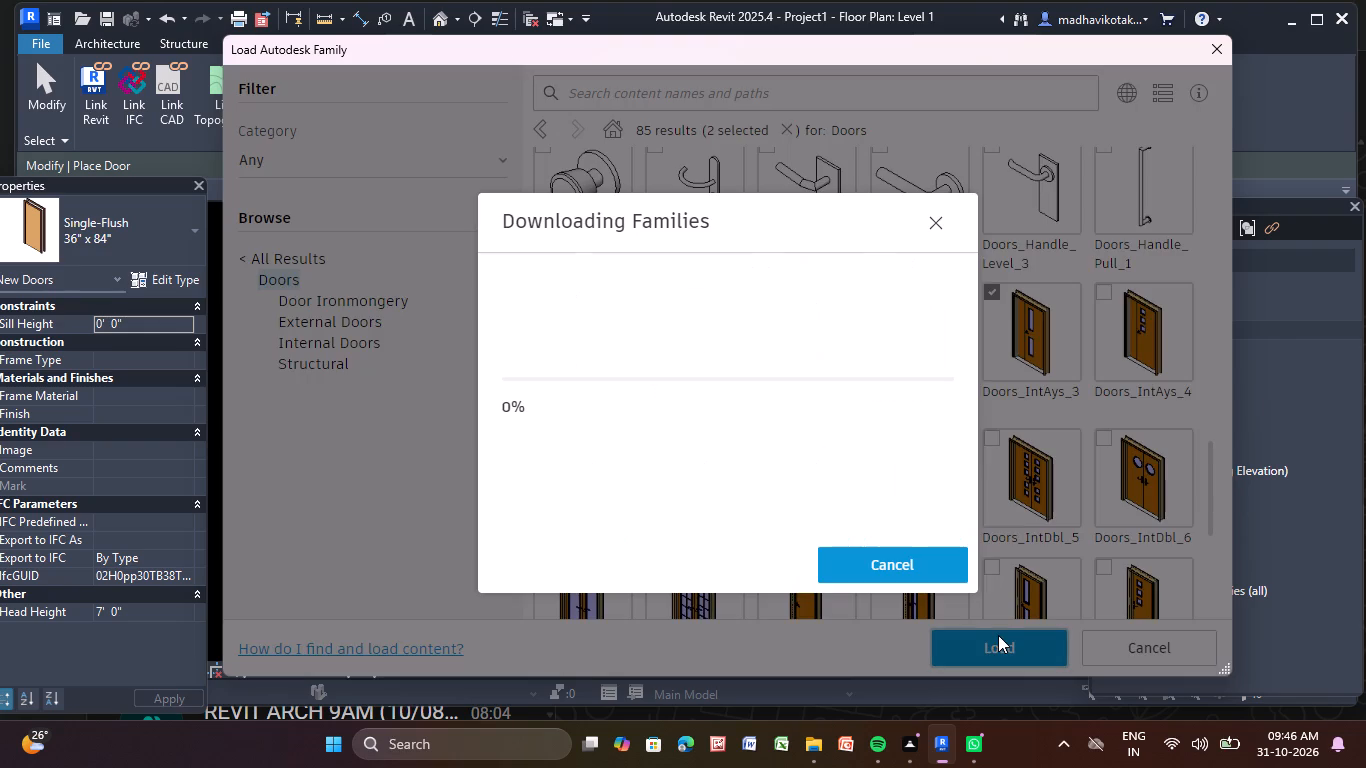
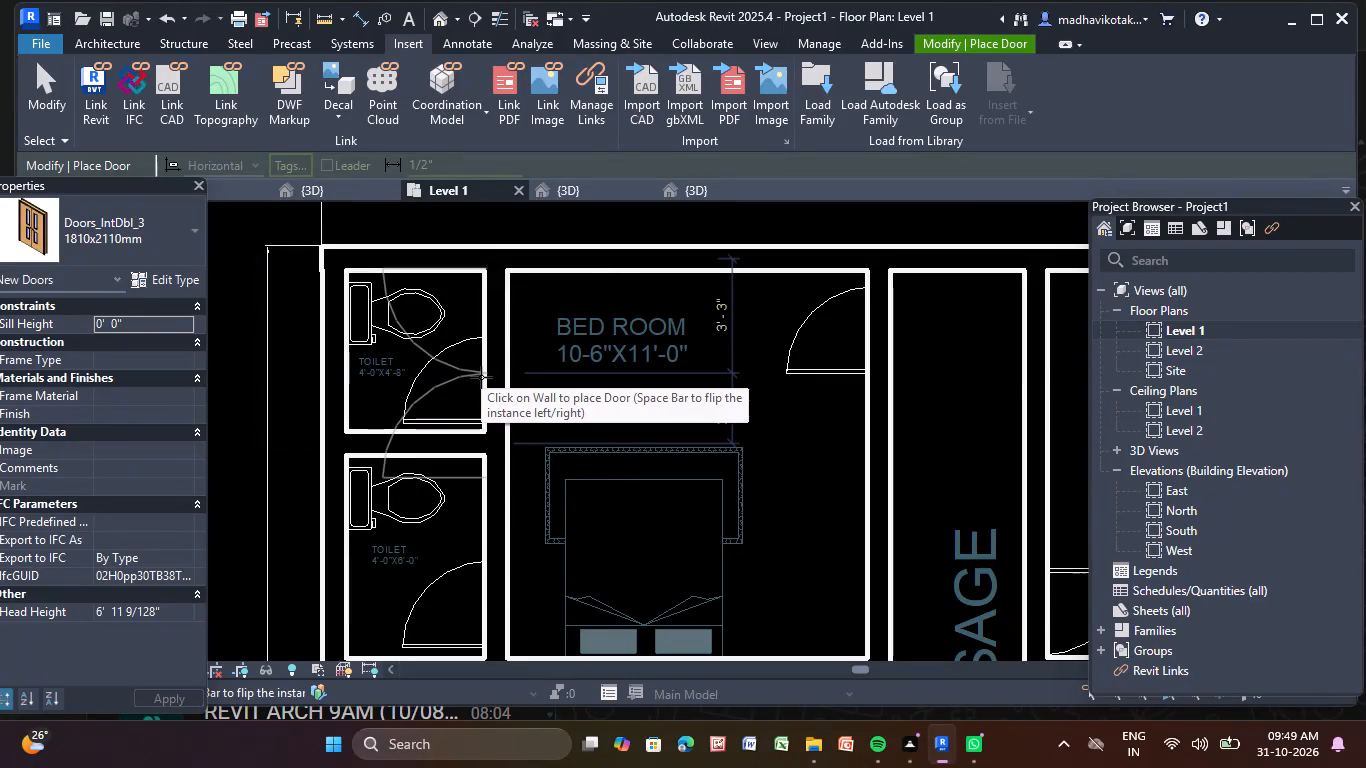
Load the Doors_ExtSgl_w-Glazing_Bars_2 and Doors_ExtSgl_w-Glazing_Bars_Arched families from the Doors category into the project.
key(Escape)
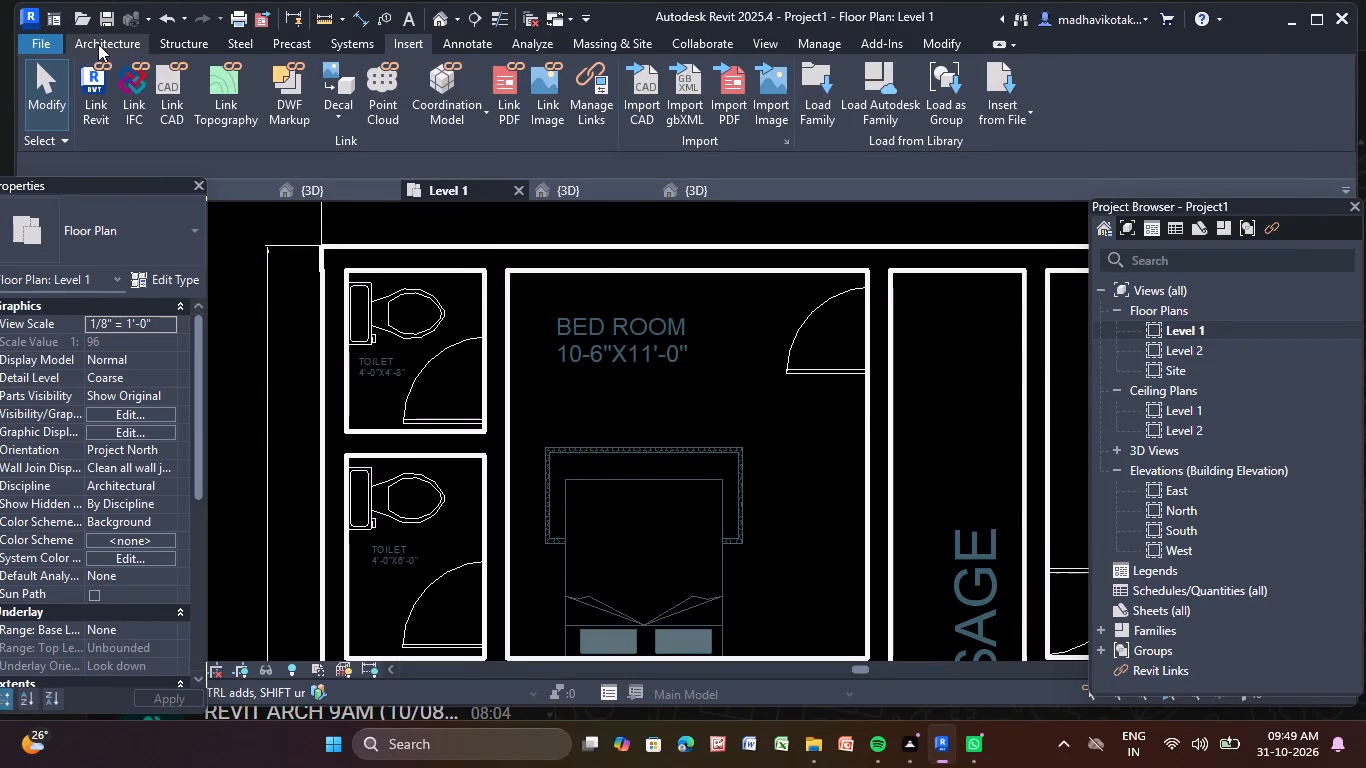
click(98, 44)
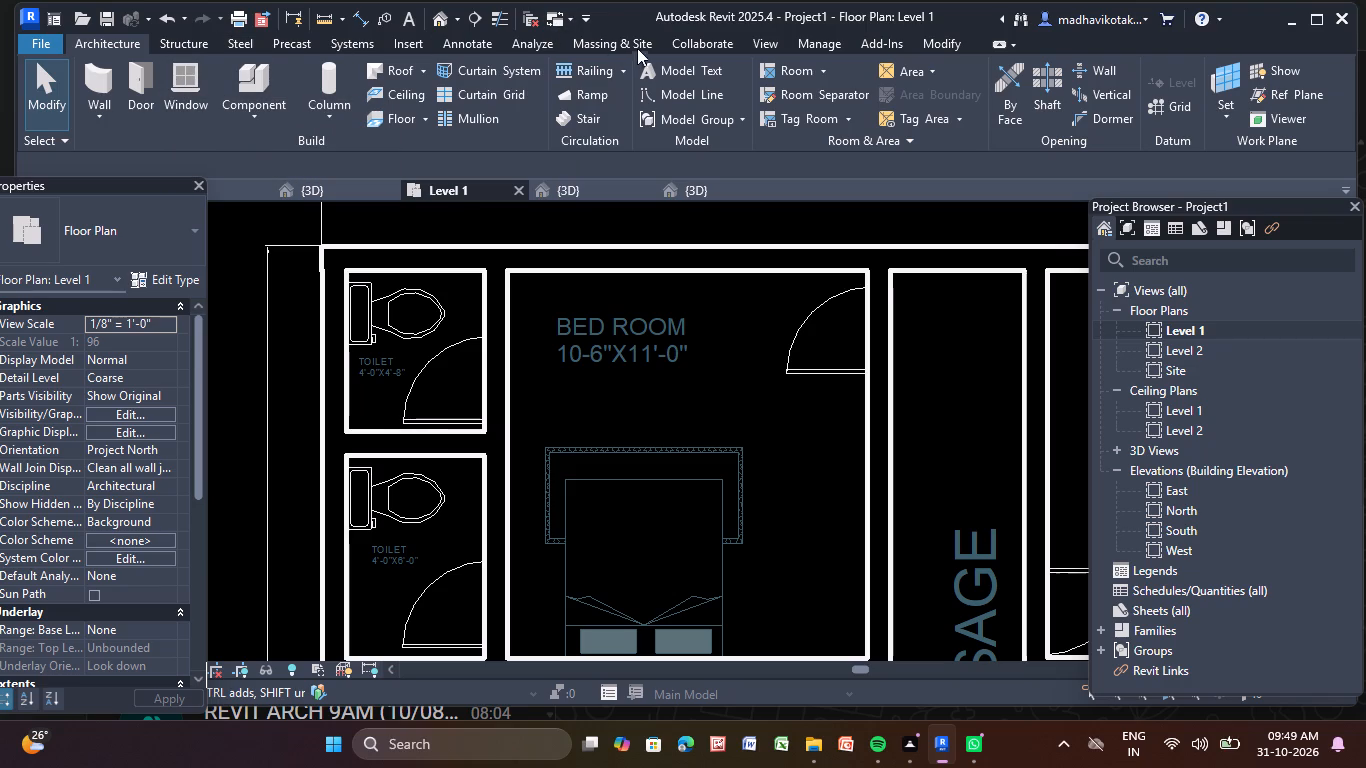
click(421, 46)
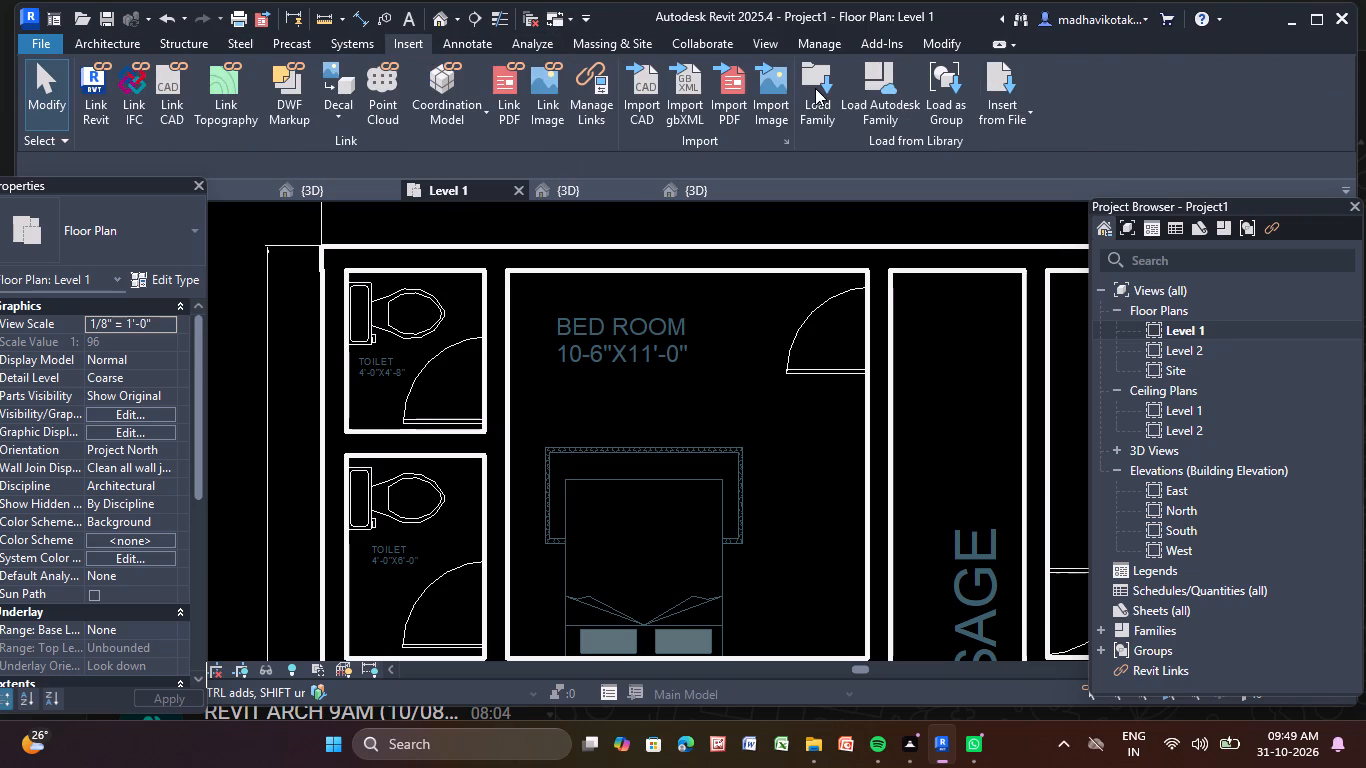
click(879, 83)
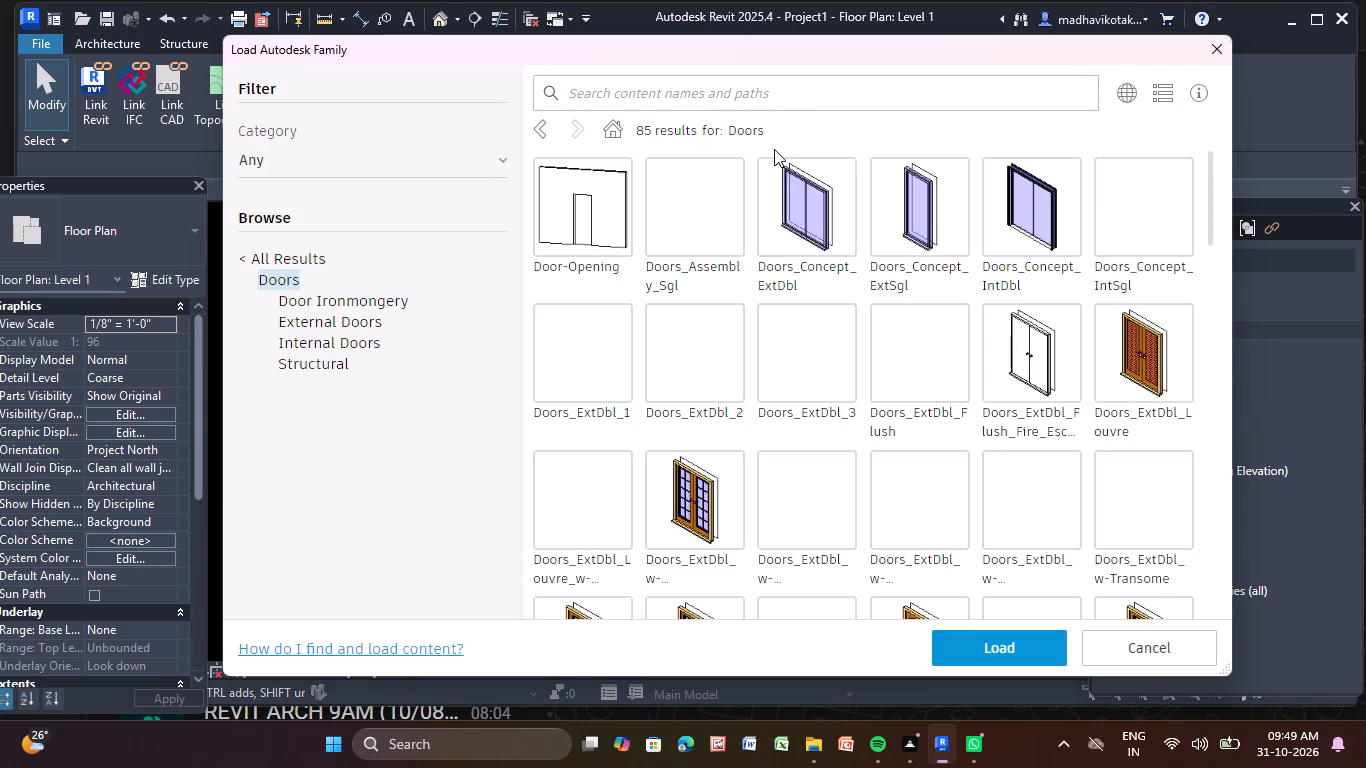
scroll(981, 284, down, 10)
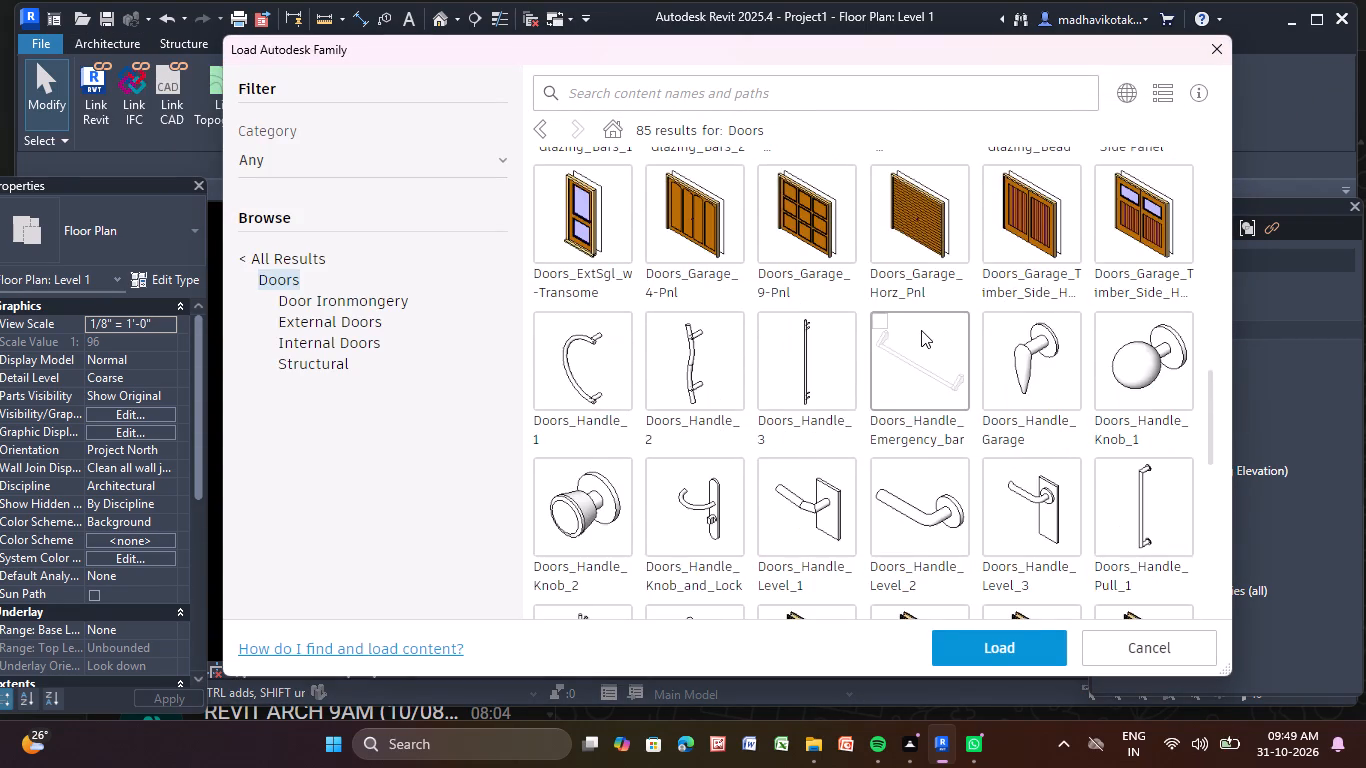
scroll(919, 328, up, 2)
click(918, 286)
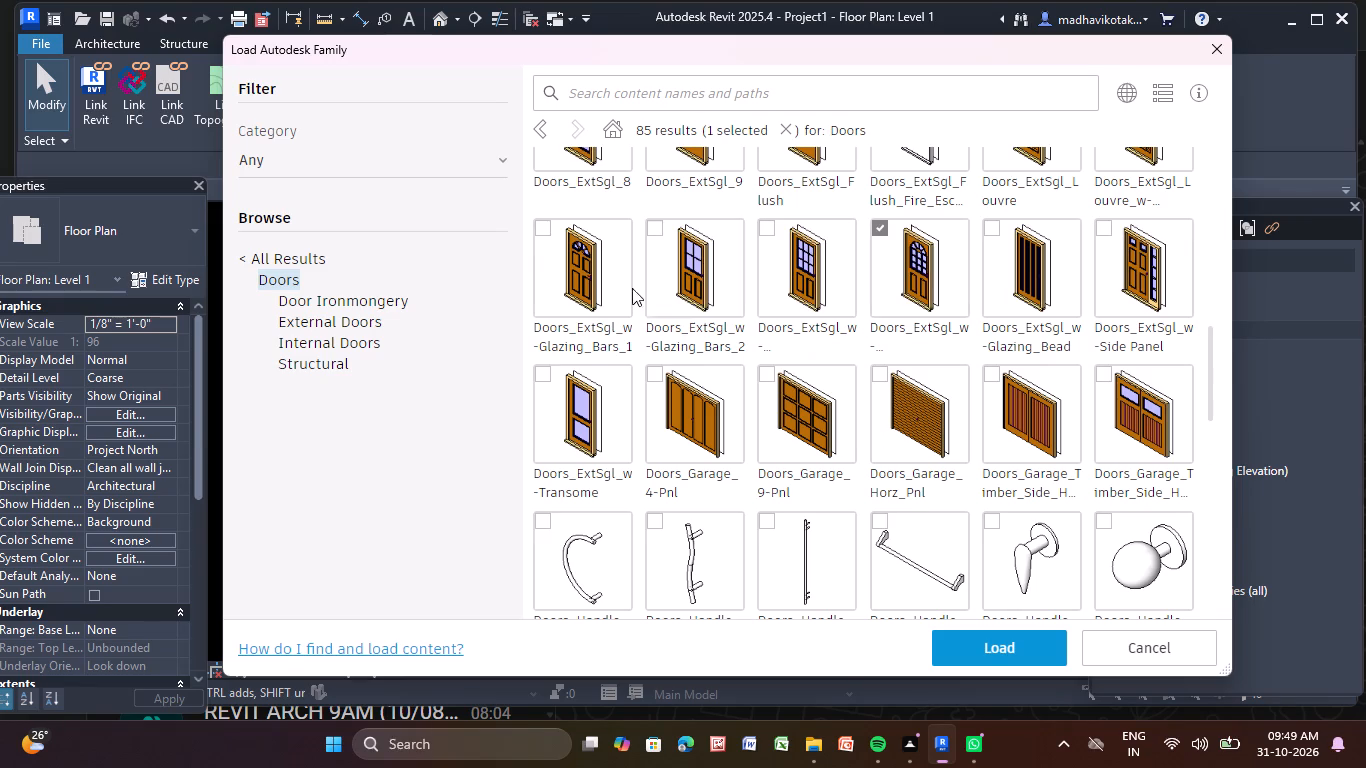
click(699, 267)
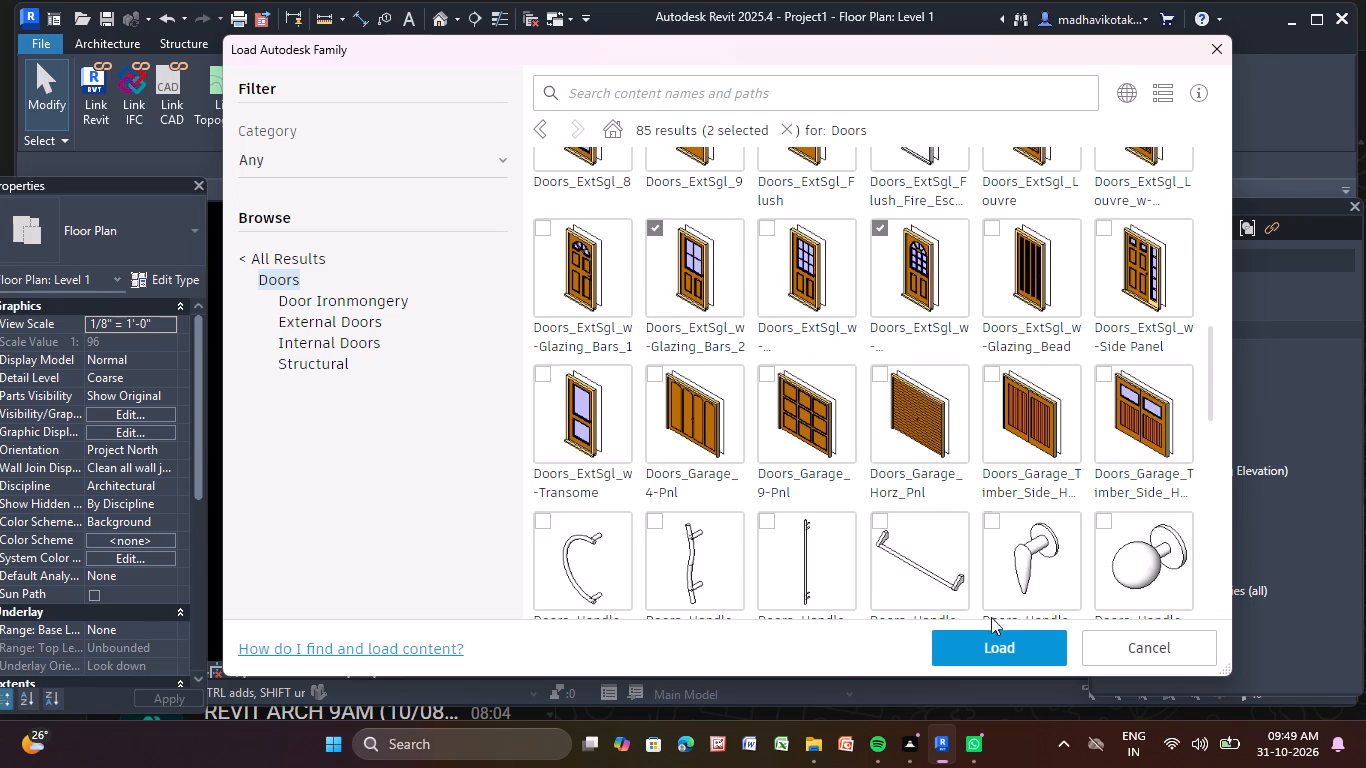
click(993, 636)
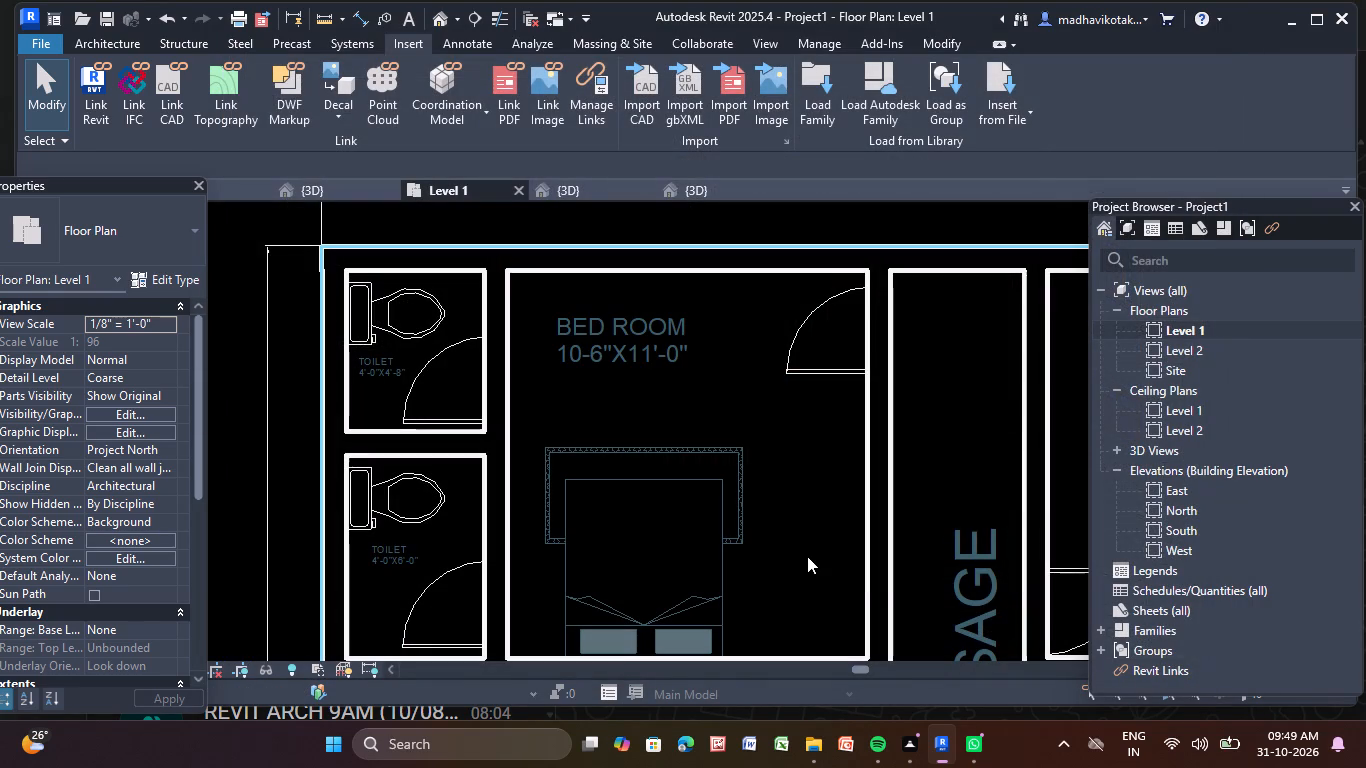
Place Doors_ExtSgl_w-Glazing_Bars_Arched 910x2110mm doors in the passage wall of the two northern west-side bedrooms, about 2'-6" and 2'-0" from their north walls.
click(112, 44)
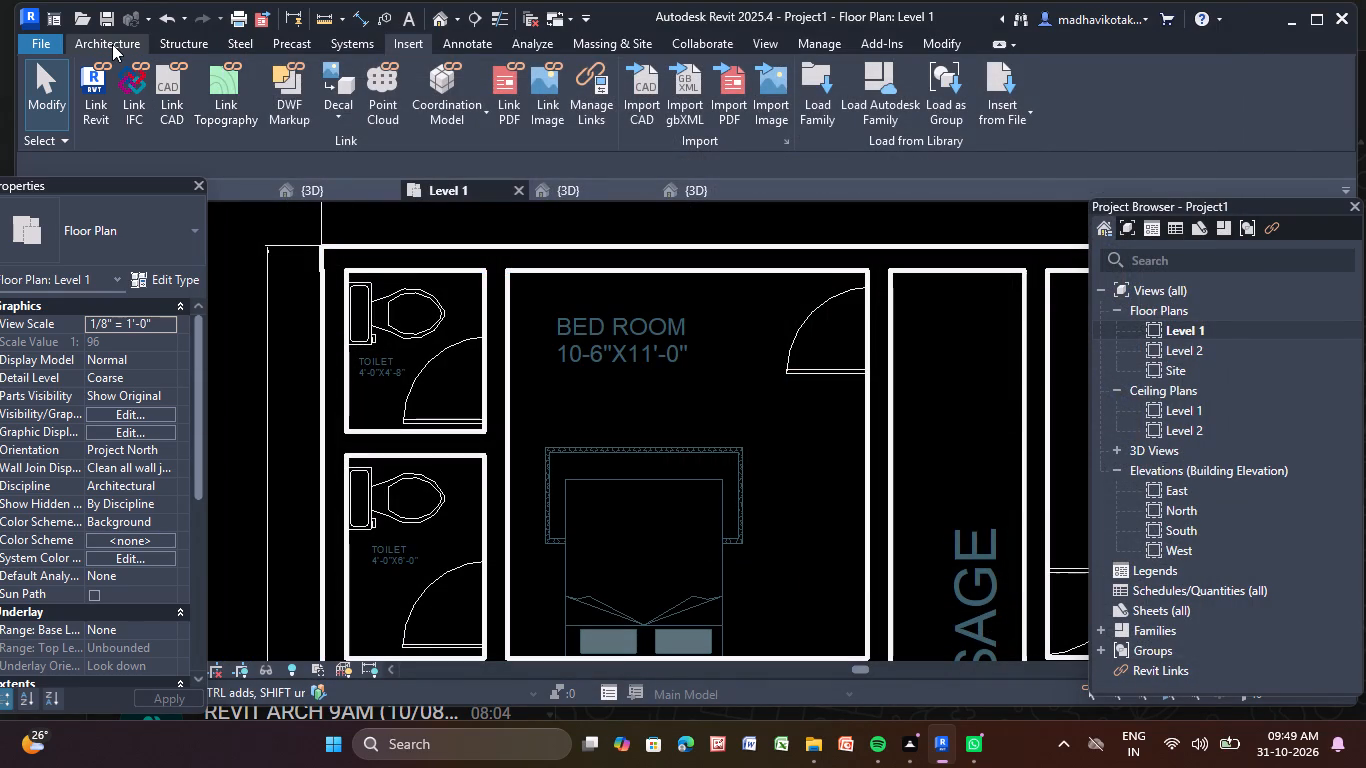
click(134, 88)
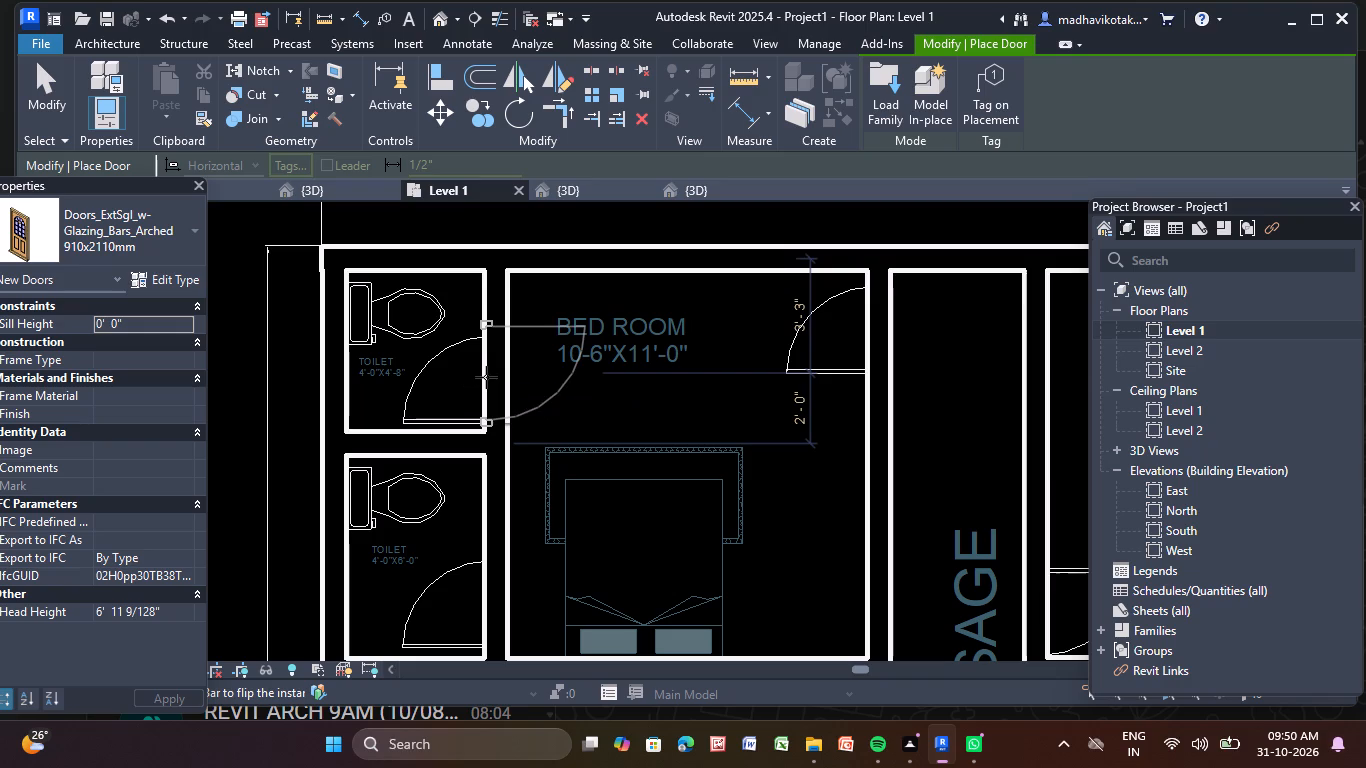
click(867, 341)
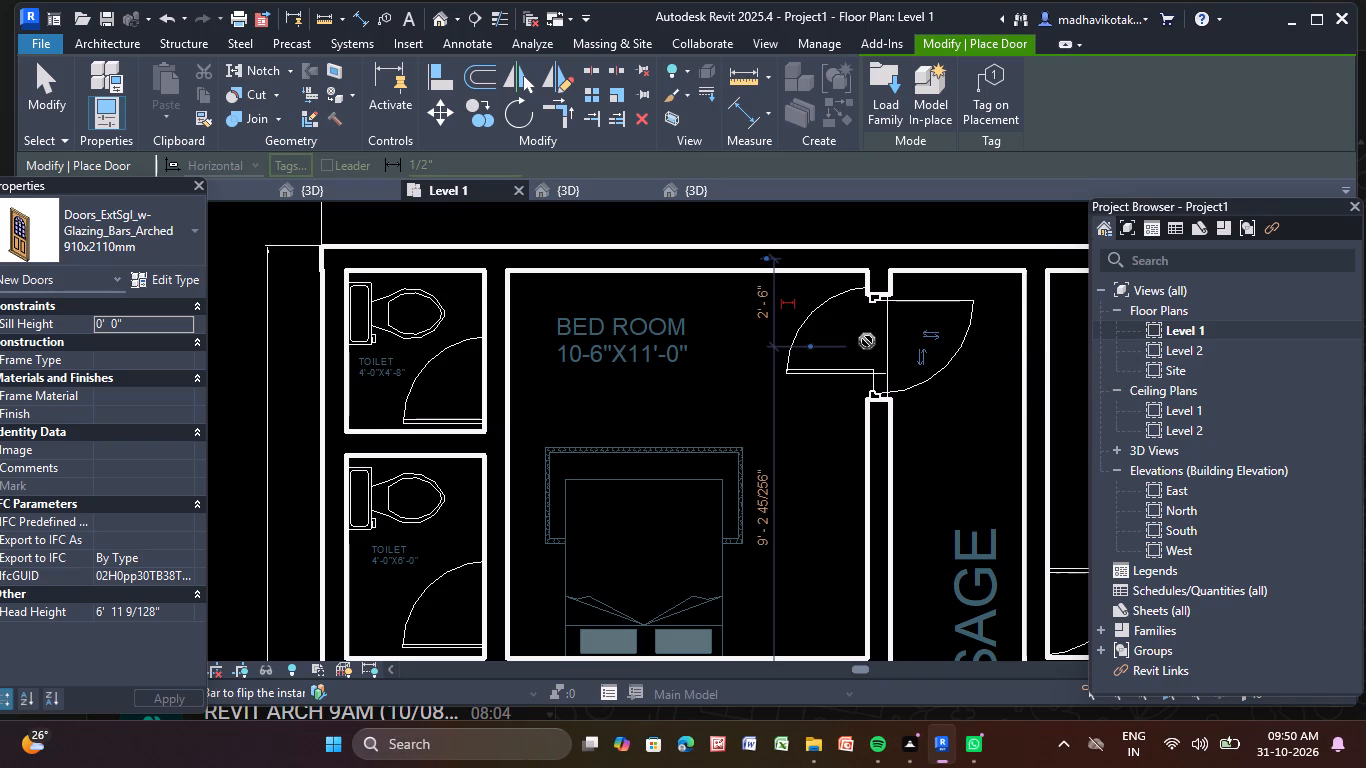
scroll(867, 341, down, 5)
middle_drag(870, 346, 835, 303)
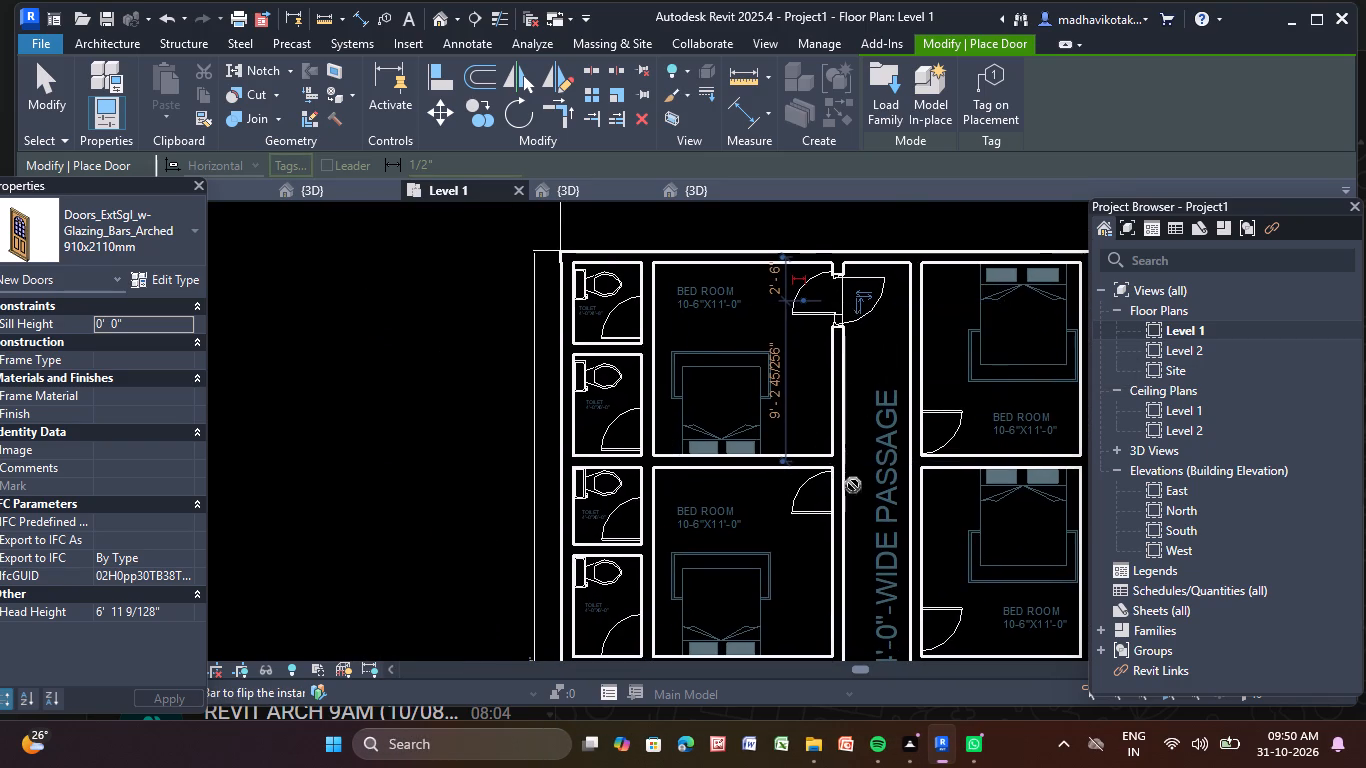
scroll(849, 498, up, 4)
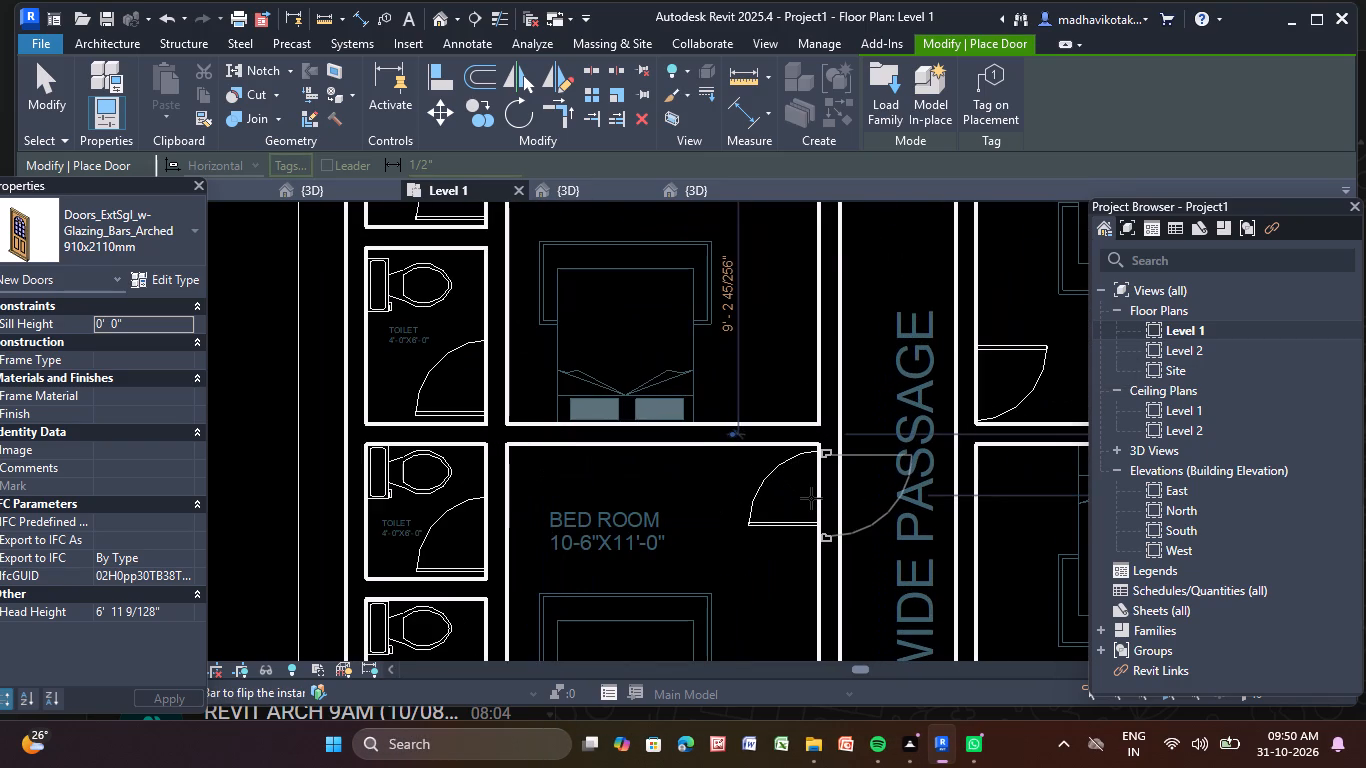
click(811, 498)
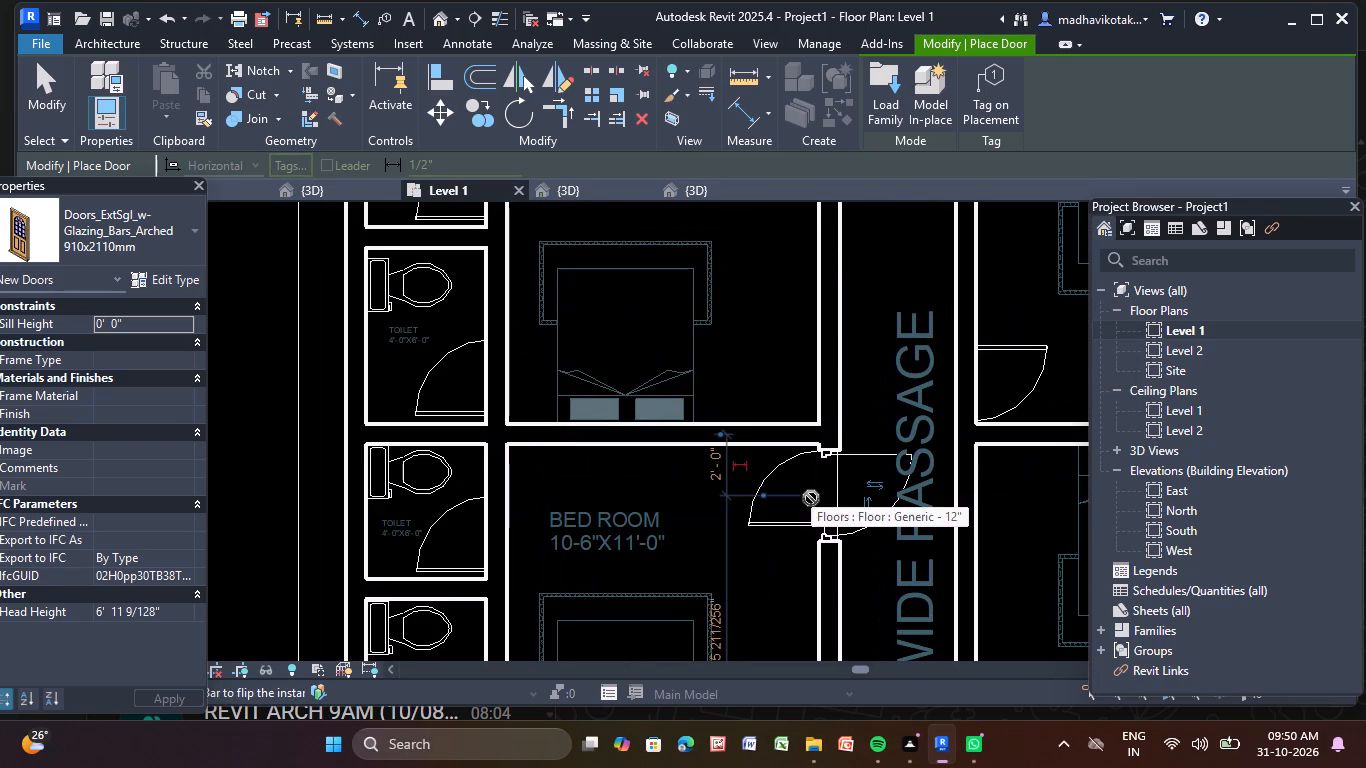
Place the same arched doors in the passage wall of the two southern west-side bedrooms, each about 2'-6" from its north wall.
scroll(811, 498, down, 5)
middle_drag(810, 498, 695, 253)
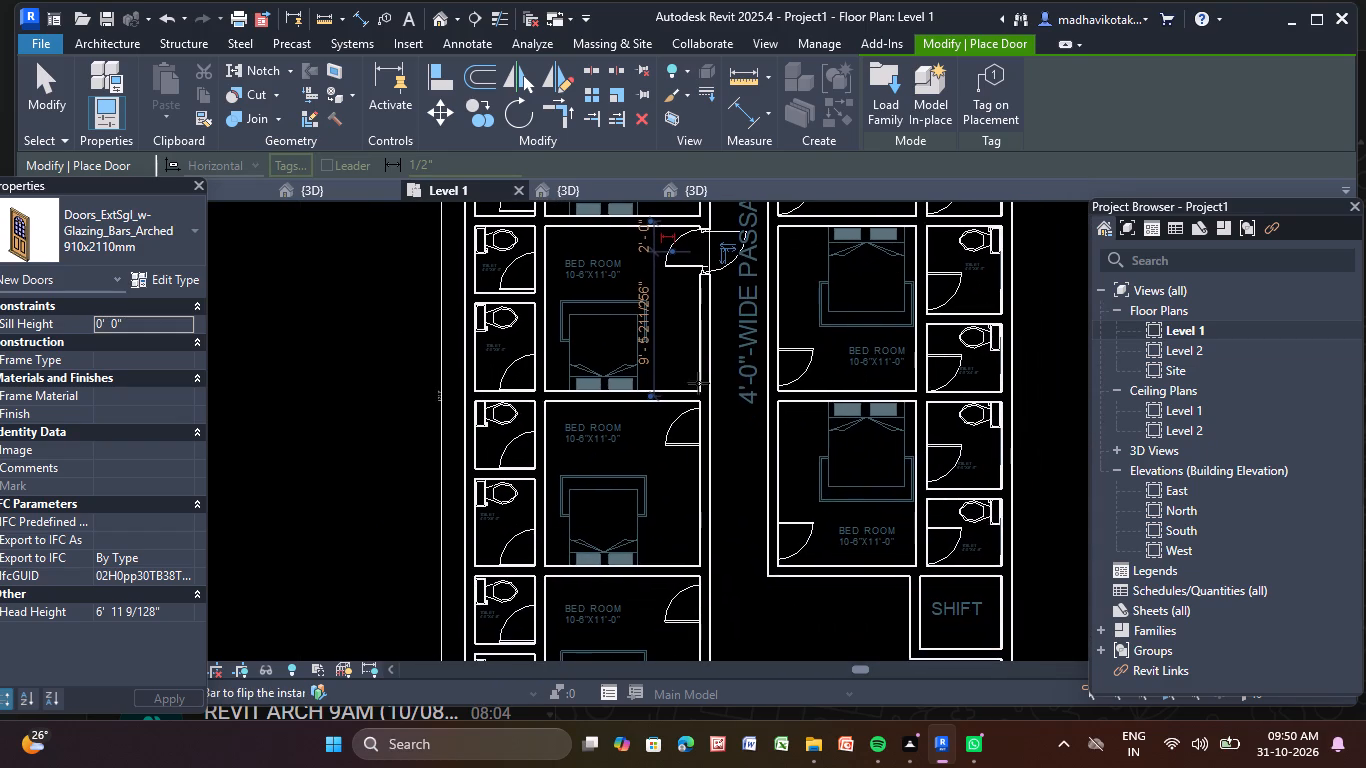
scroll(693, 433, up, 4)
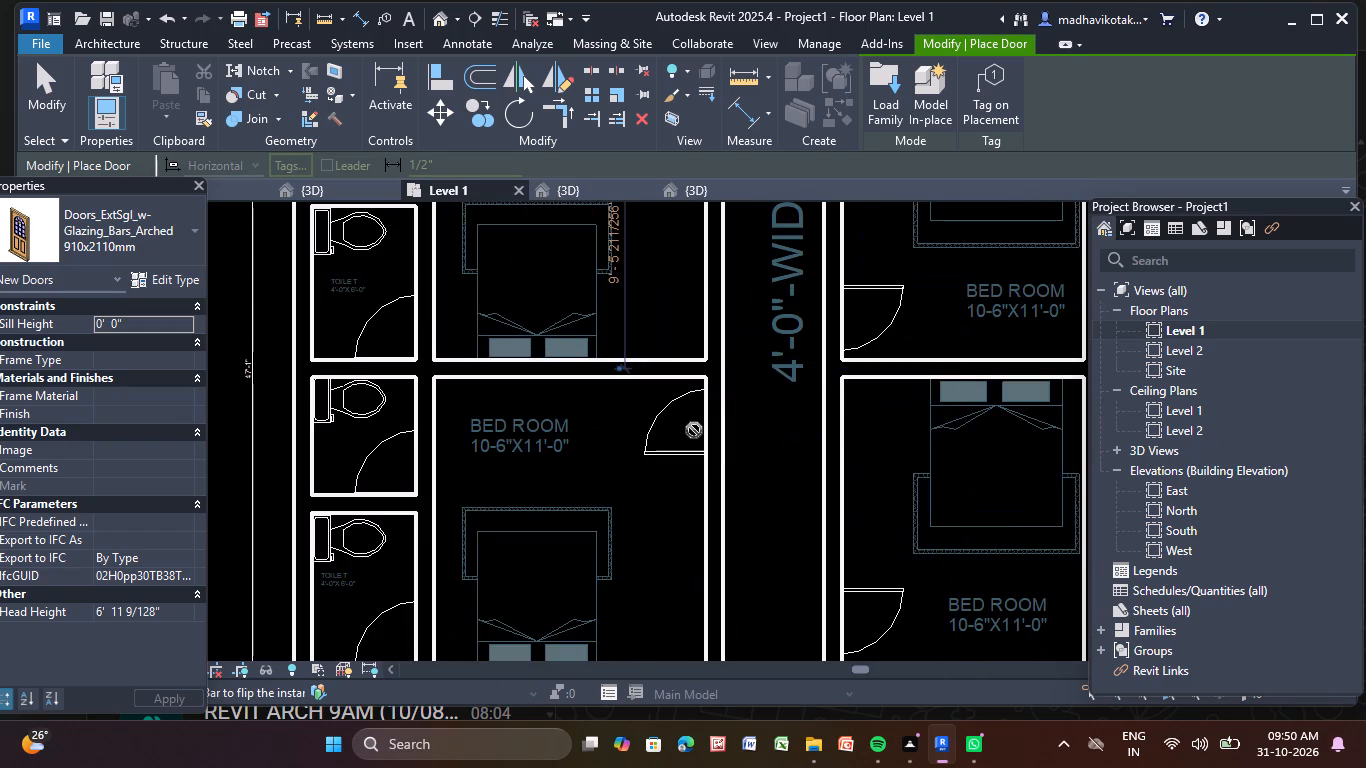
click(701, 434)
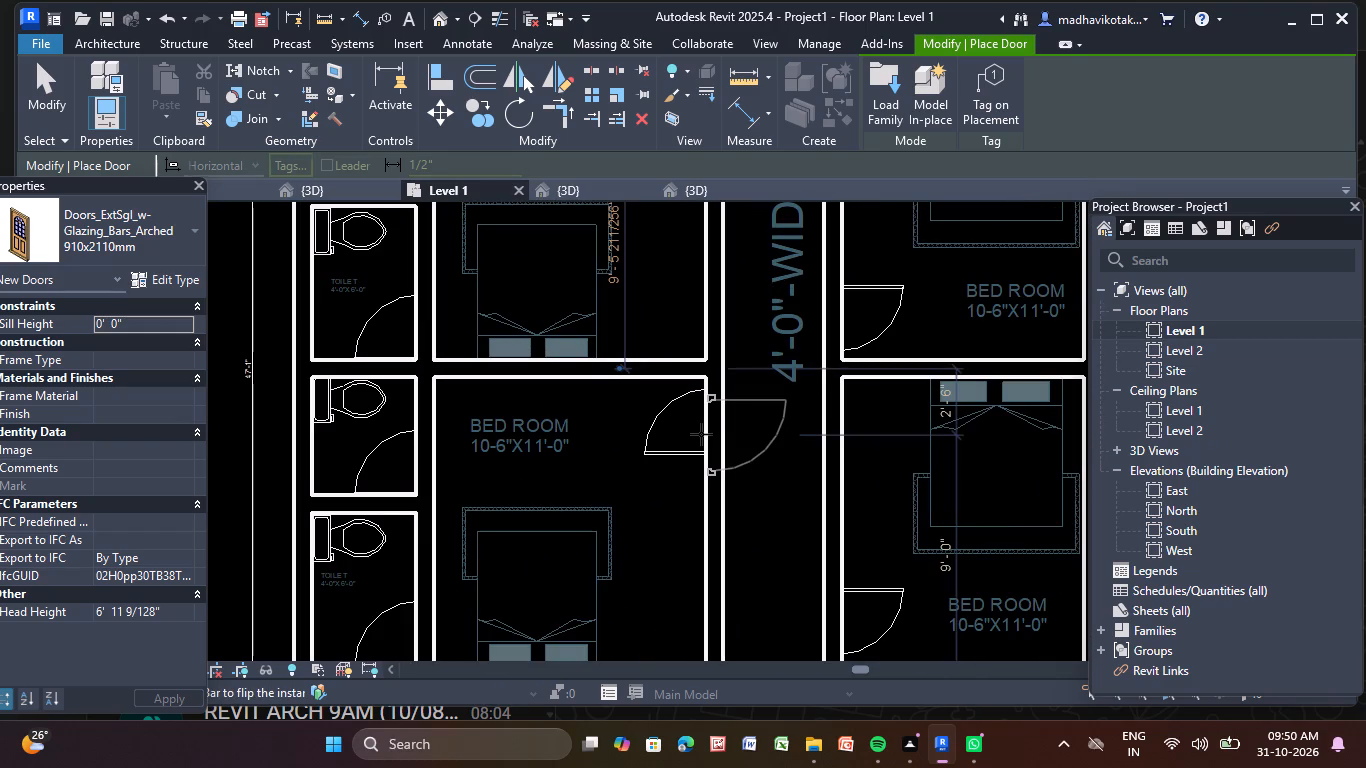
scroll(701, 434, down, 4)
middle_drag(701, 434, 672, 335)
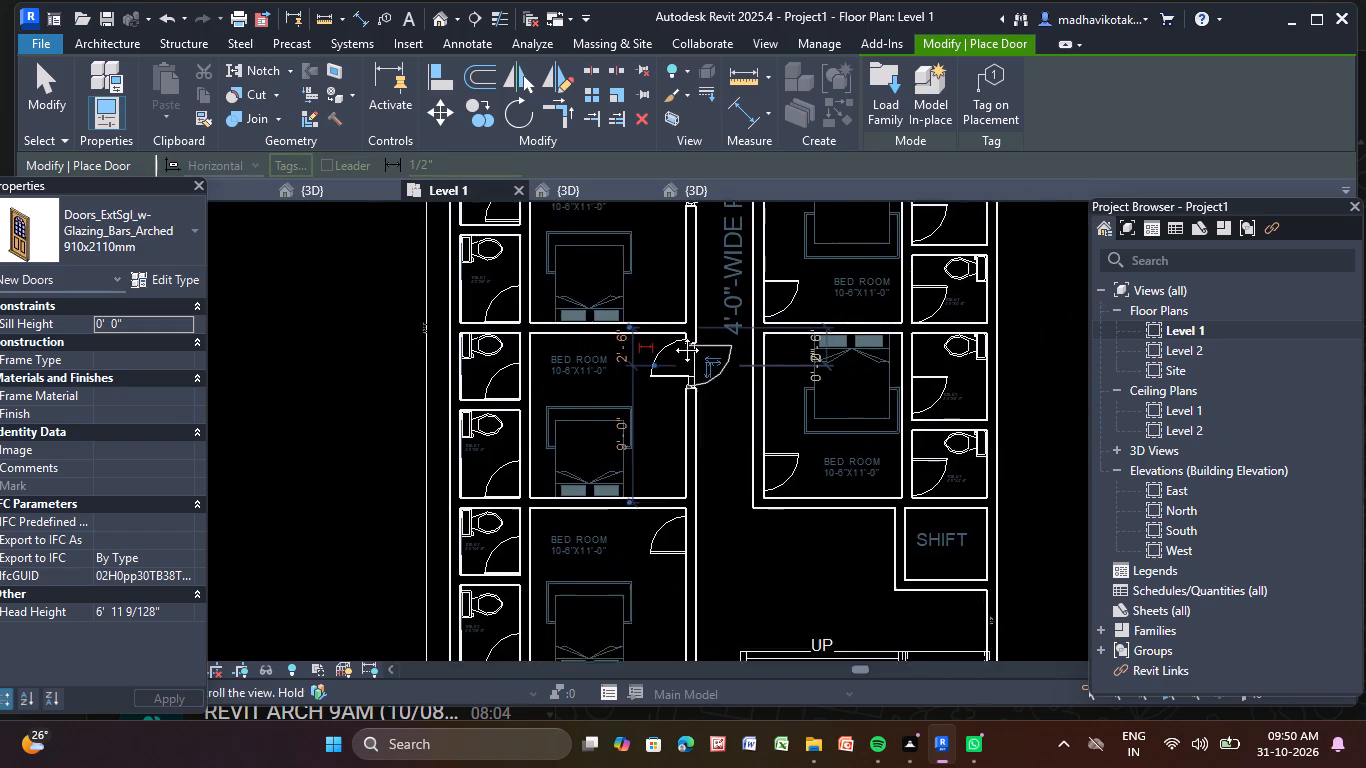
middle_drag(672, 335, 638, 240)
scroll(654, 406, up, 5)
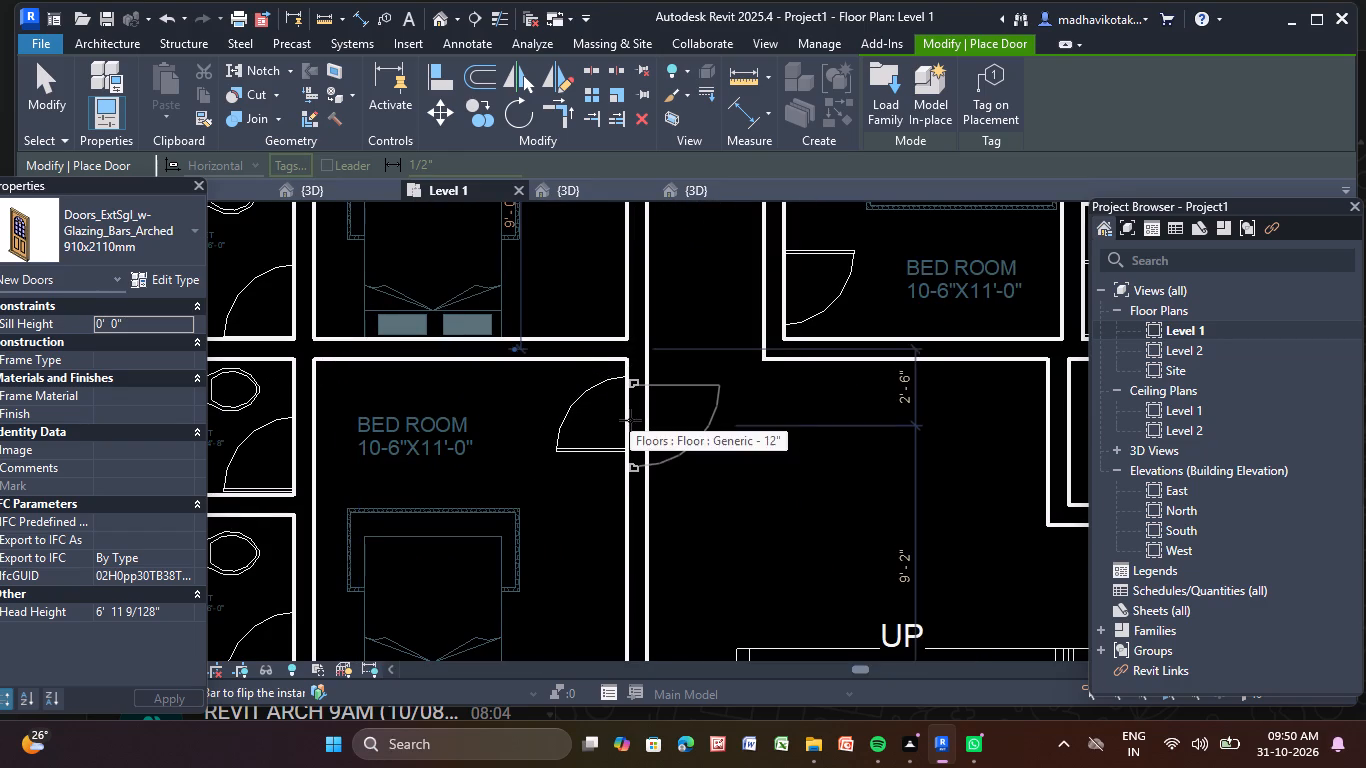
click(630, 420)
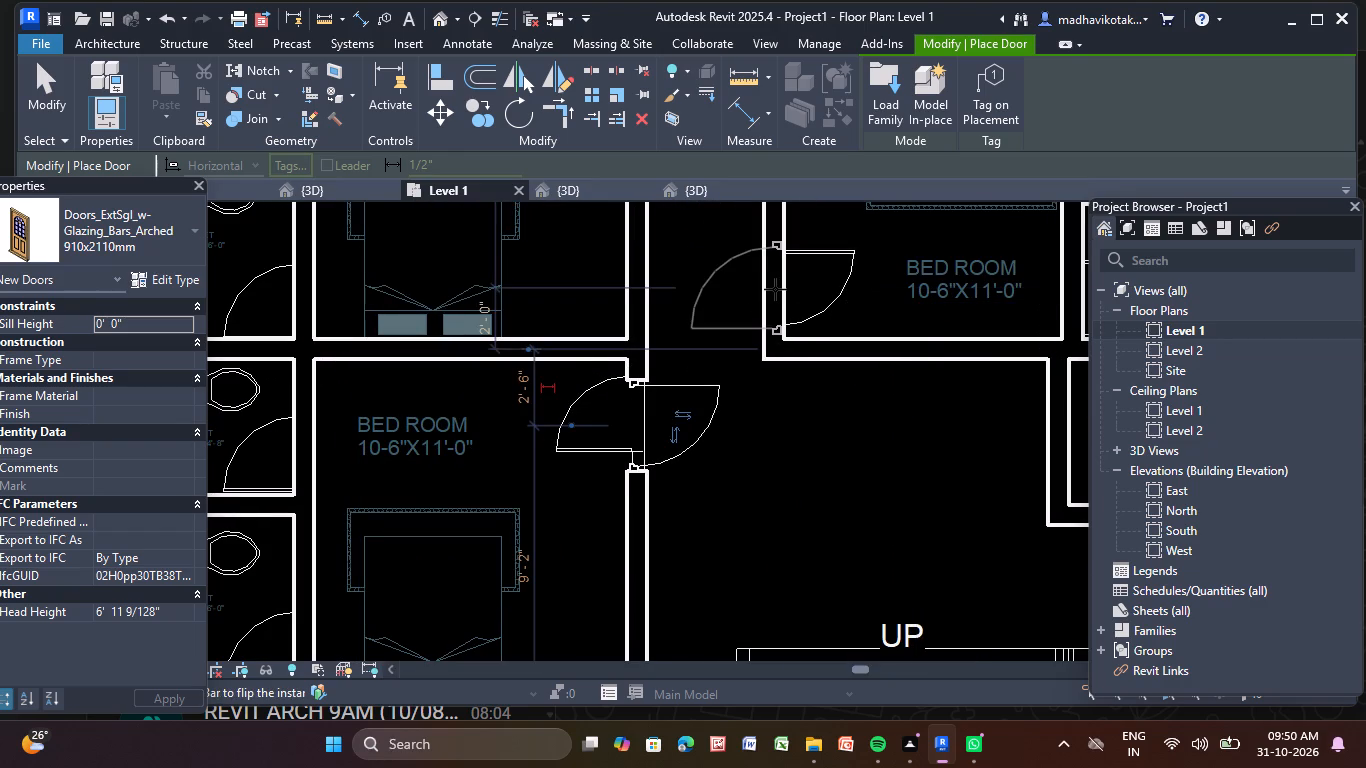
Place the arched doors in the passage wall of the three east-side bedrooms, each about 2'-0" from its south wall.
click(778, 287)
scroll(778, 287, down, 5)
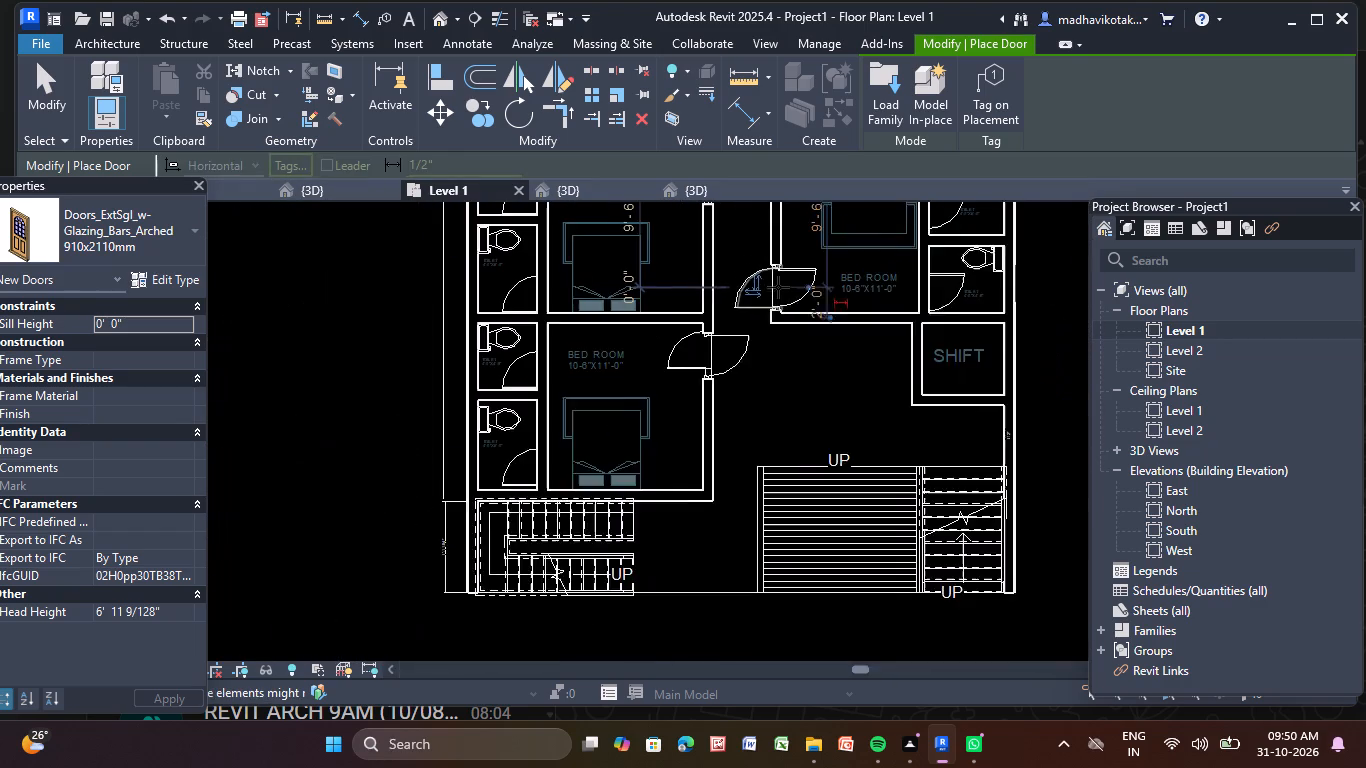
middle_drag(778, 287, 753, 473)
scroll(743, 307, up, 4)
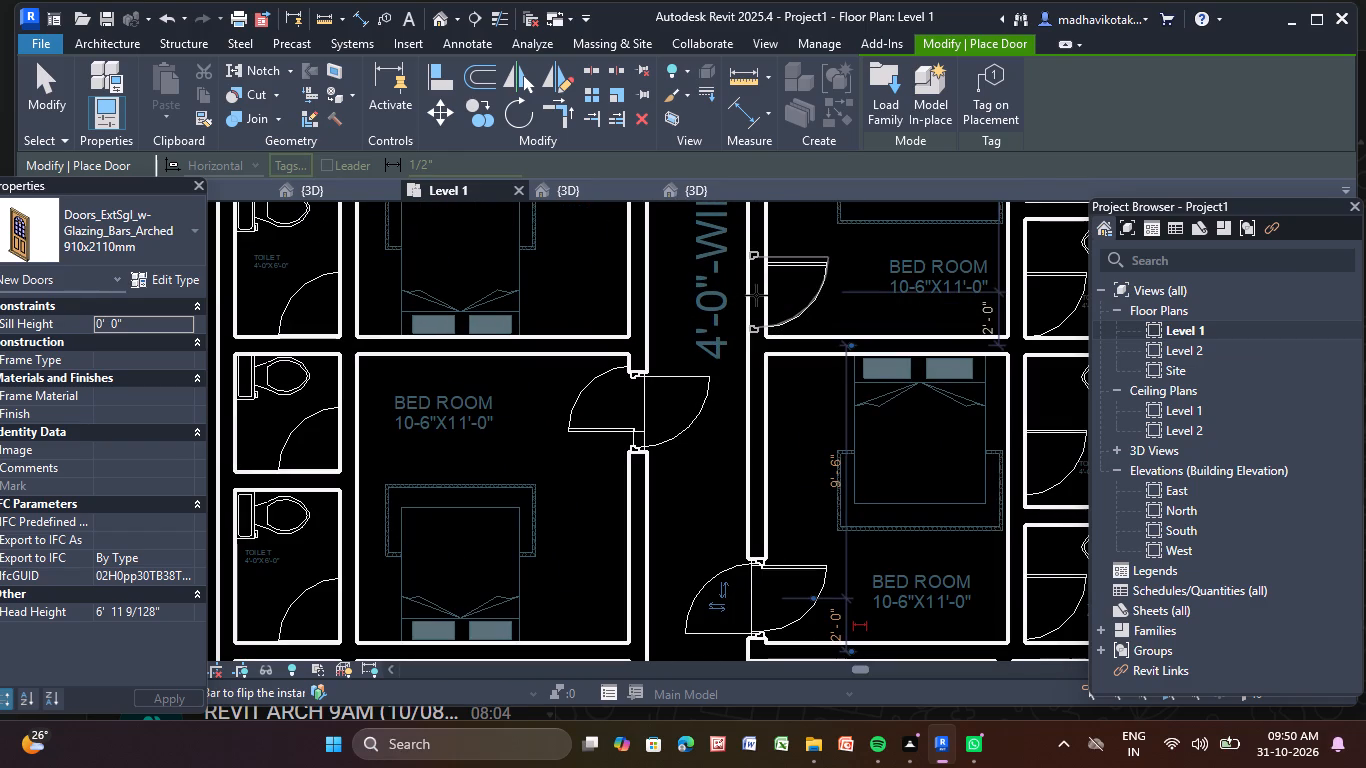
click(756, 295)
scroll(756, 295, down, 5)
middle_drag(756, 295, 736, 480)
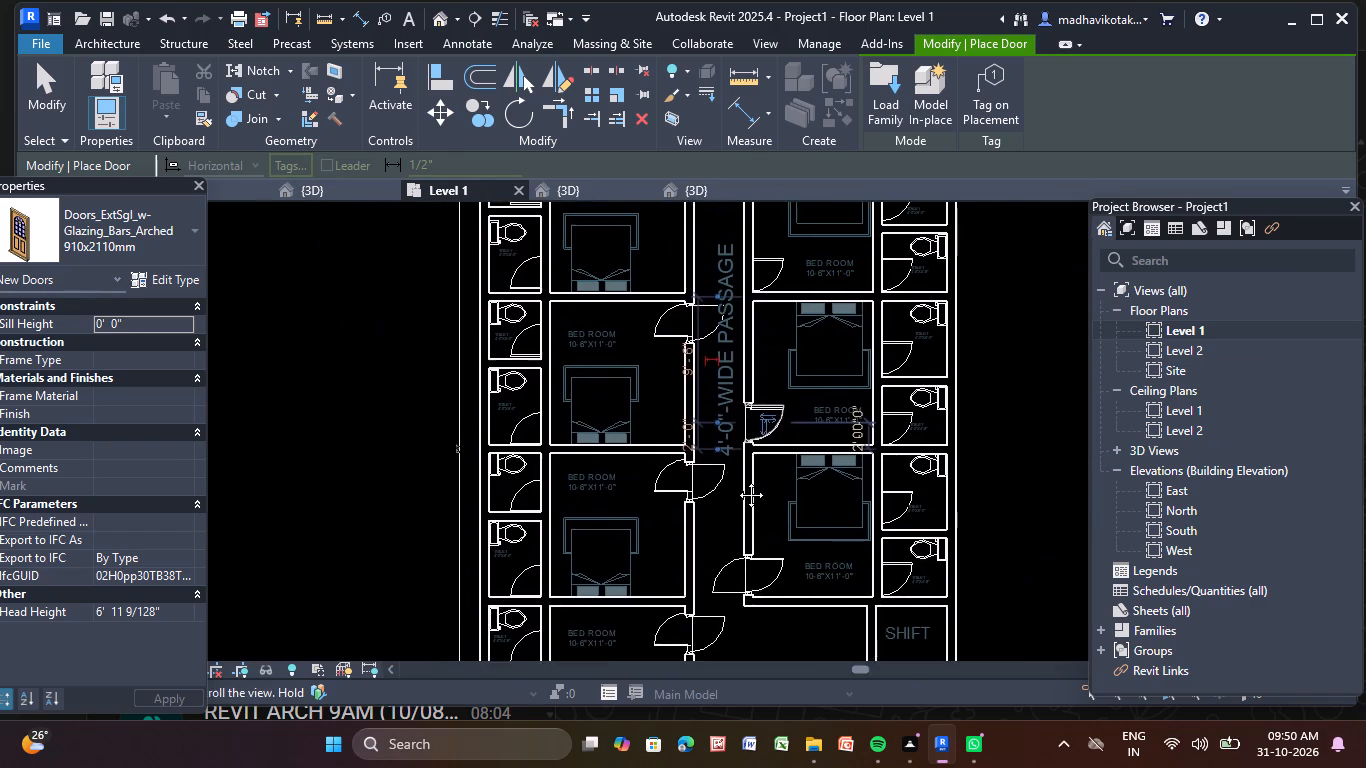
middle_drag(736, 480, 734, 488)
scroll(747, 327, up, 4)
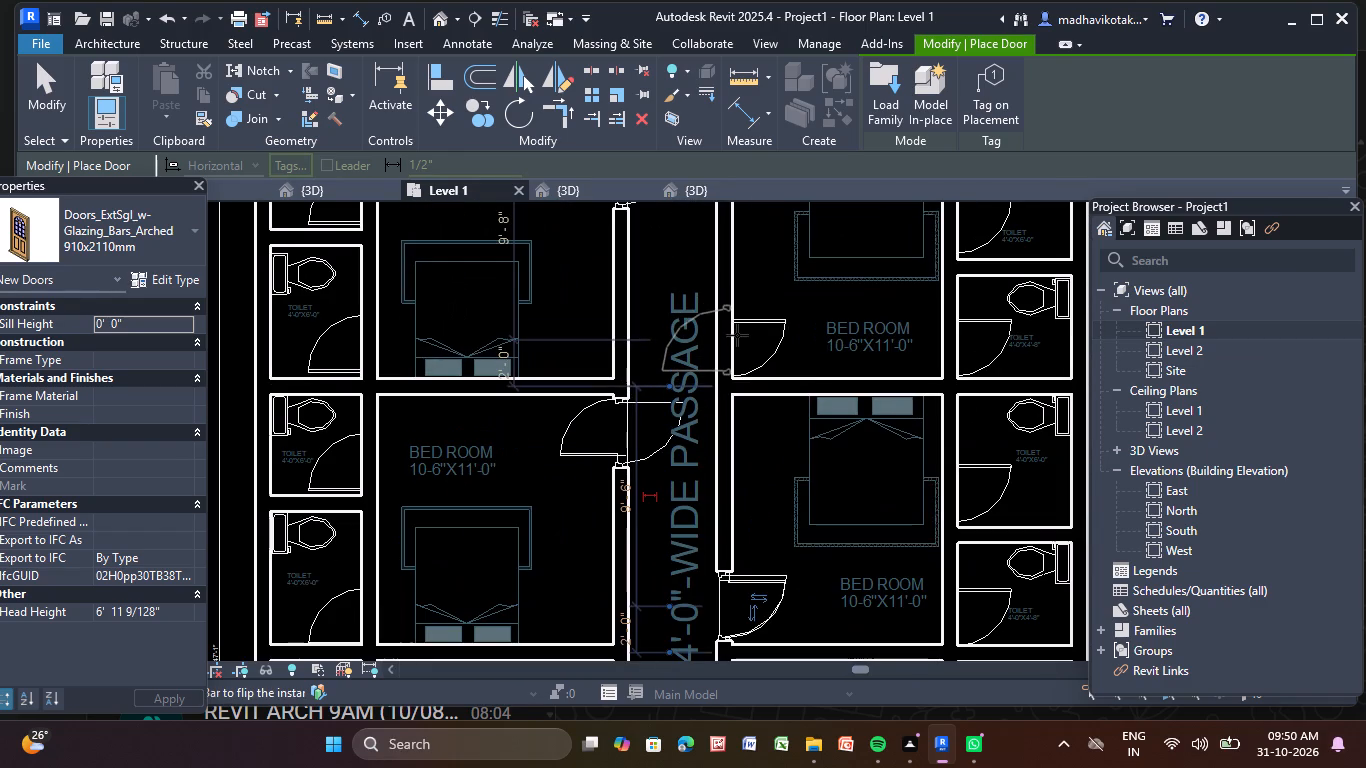
click(736, 336)
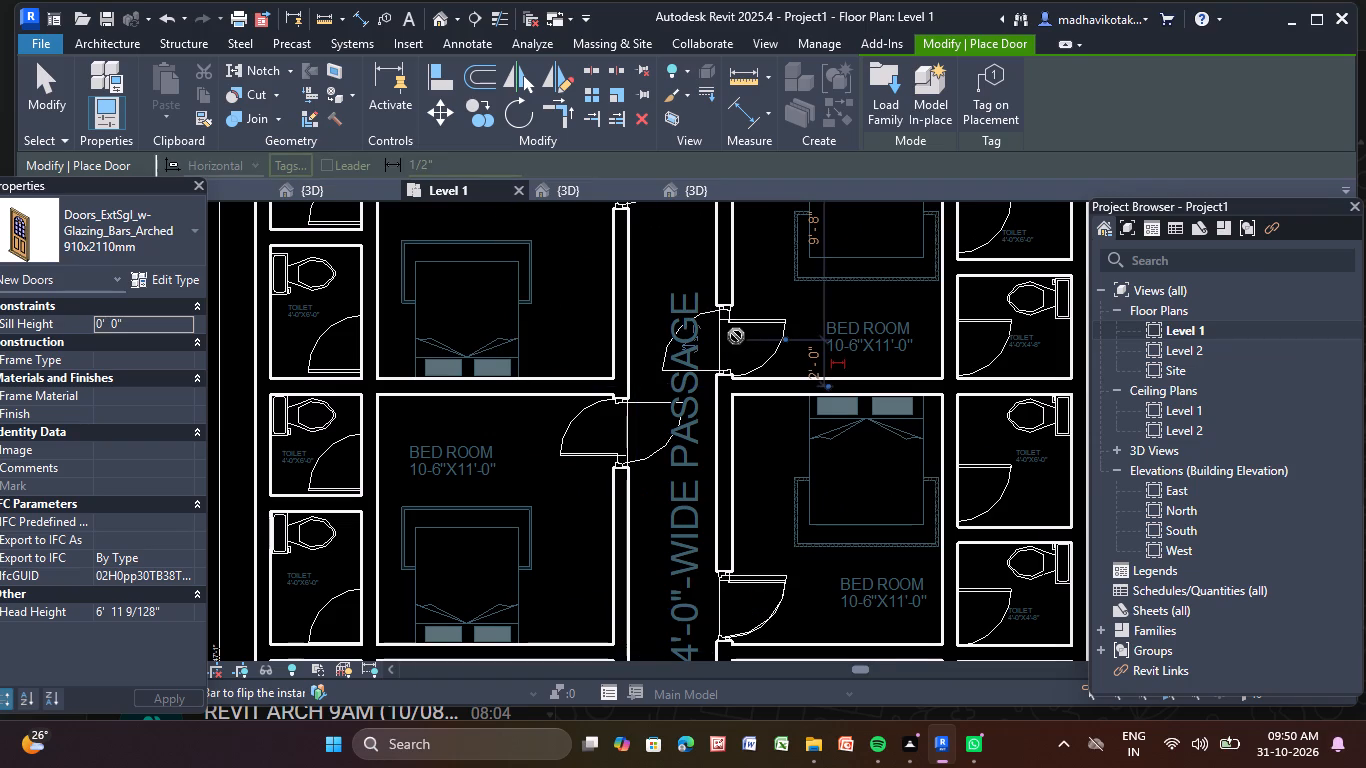
key(Escape)
key(Escape)
key(Escape)
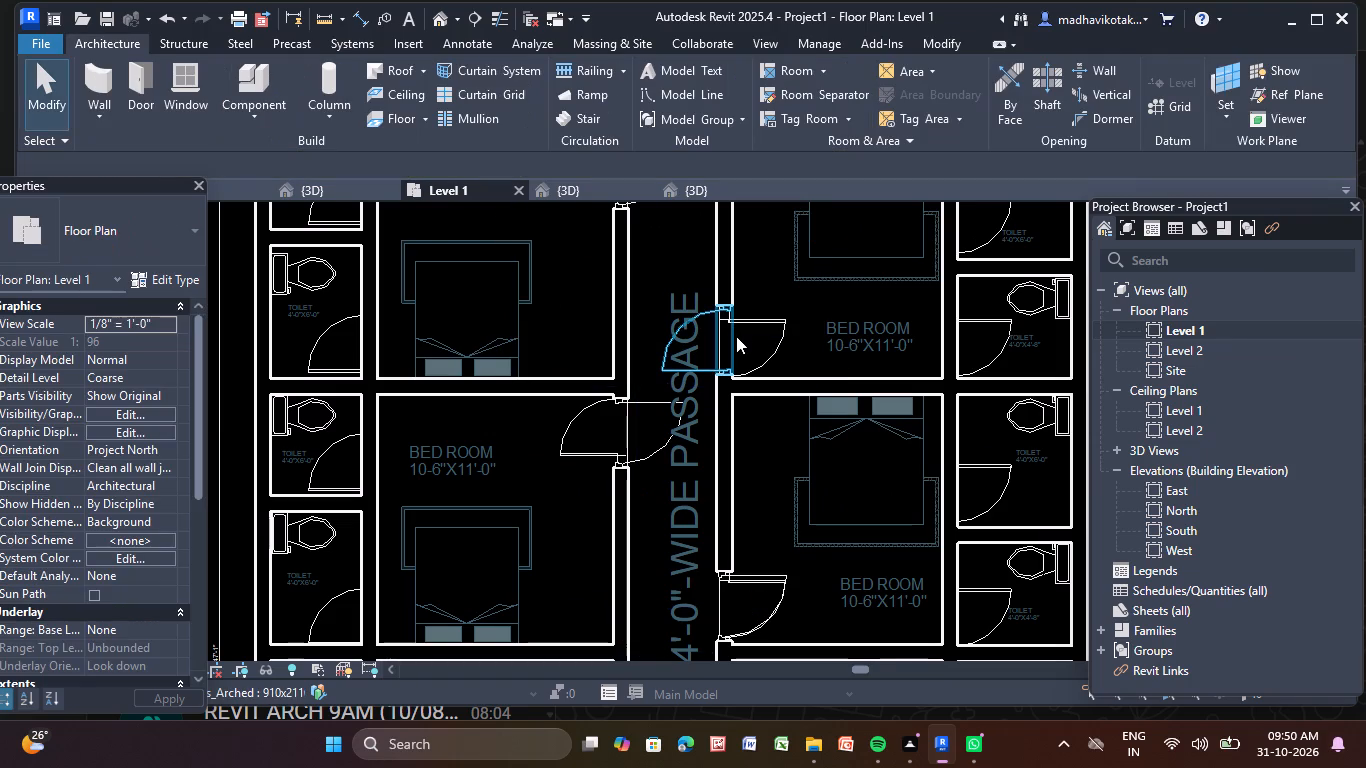
Flip the passage door of the second west-side bedroom from the north so it swings into the bedroom, keeping its original hinge side.
click(652, 448)
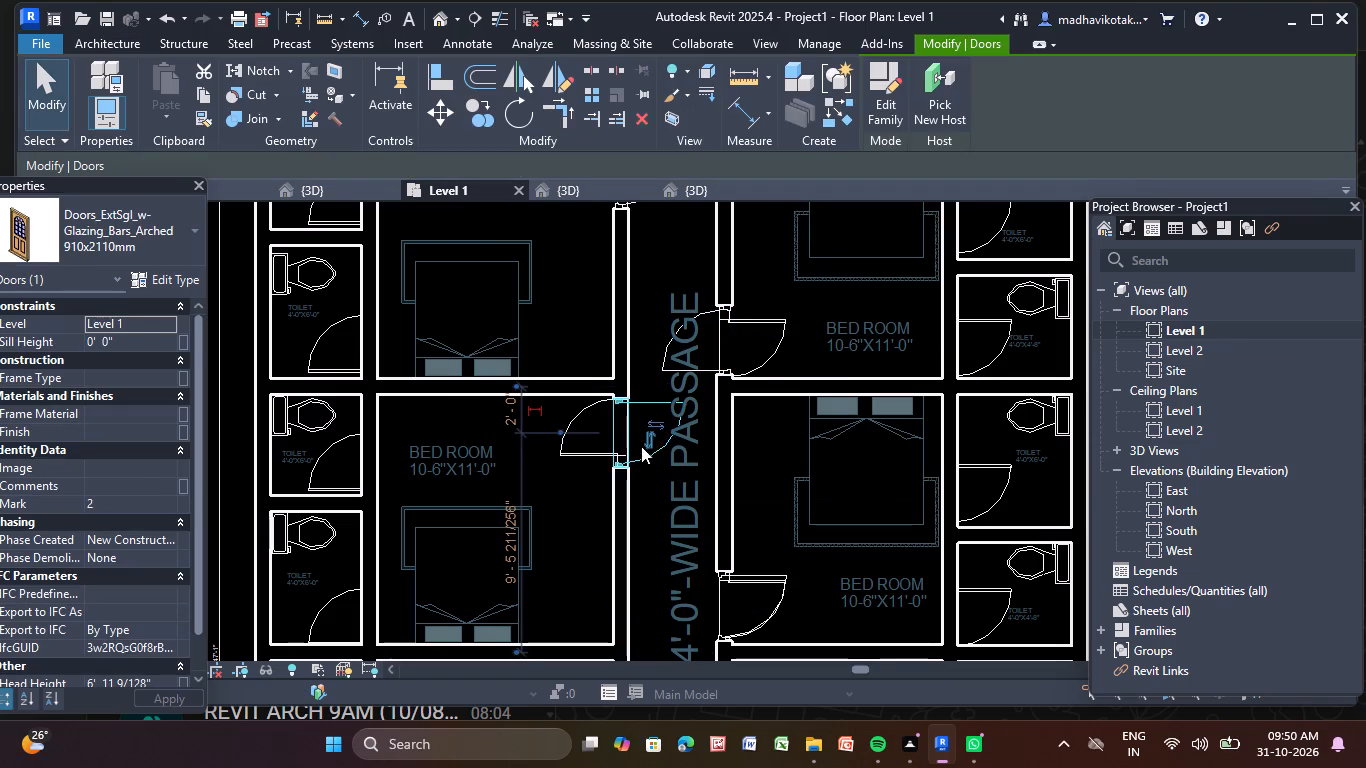
scroll(658, 427, up, 3)
click(655, 418)
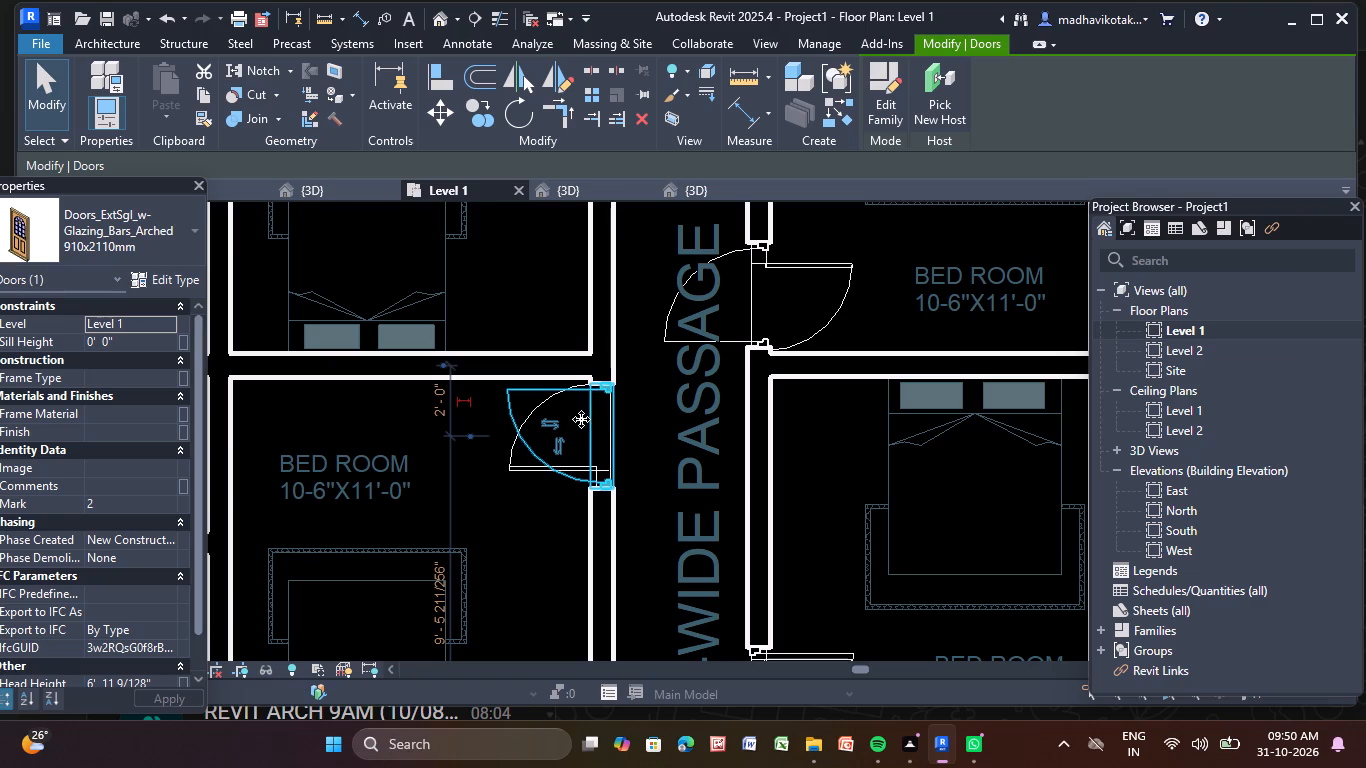
scroll(575, 458, up, 1)
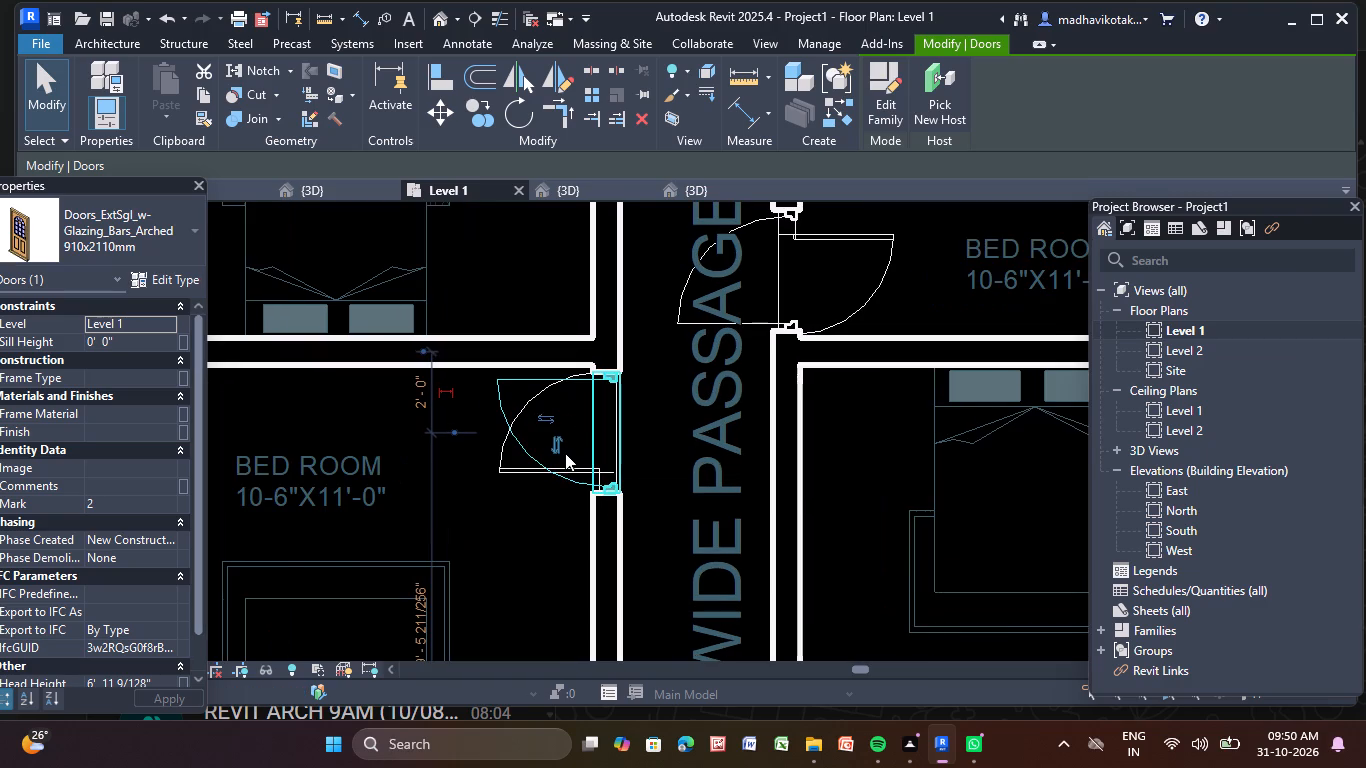
click(560, 446)
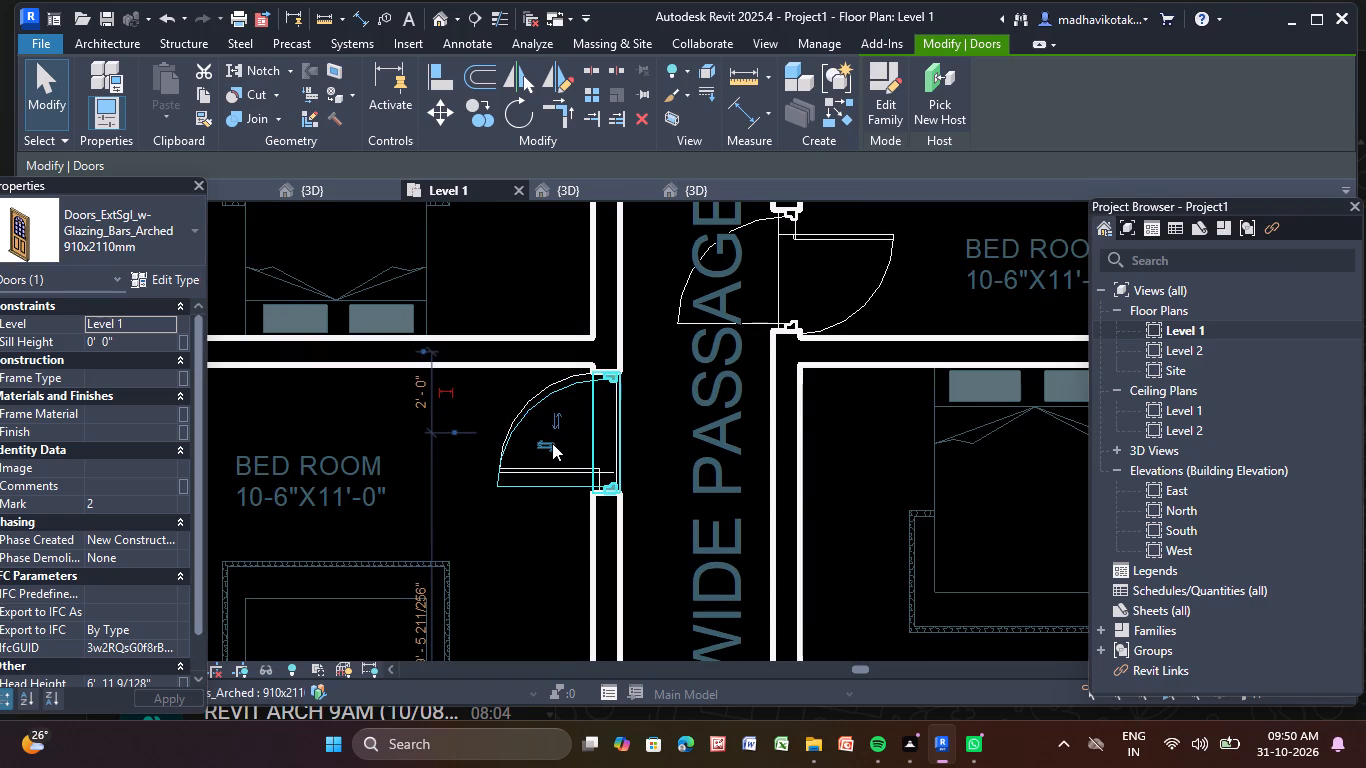
click(551, 425)
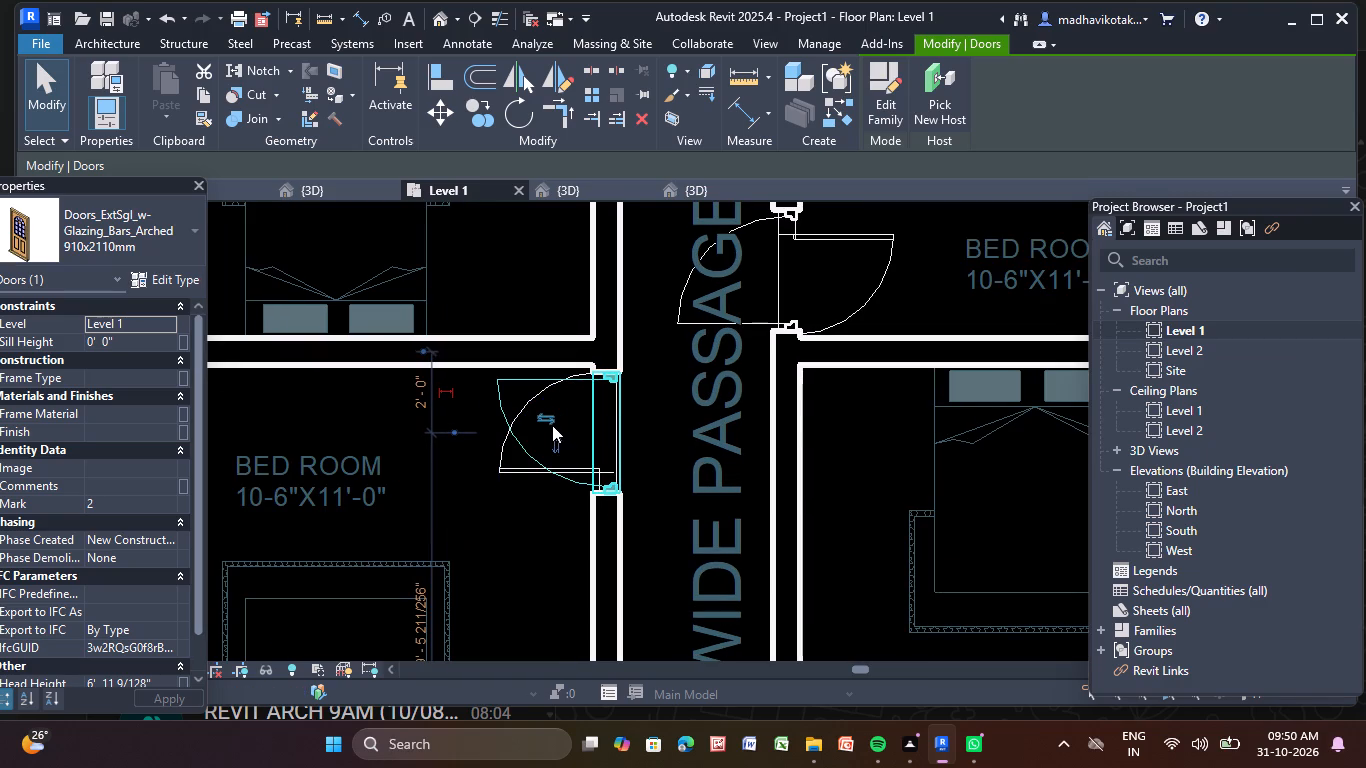
scroll(604, 392, down, 3)
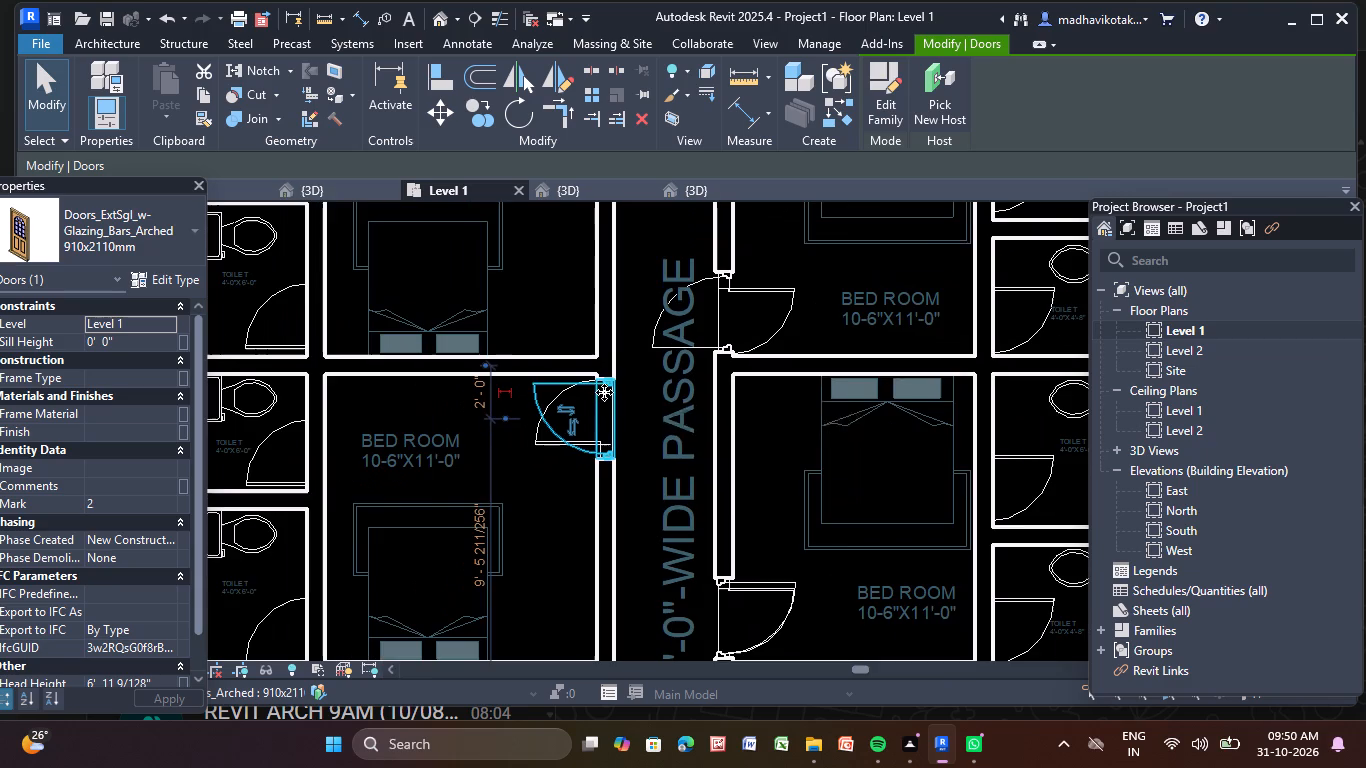
key(Escape)
key(Escape)
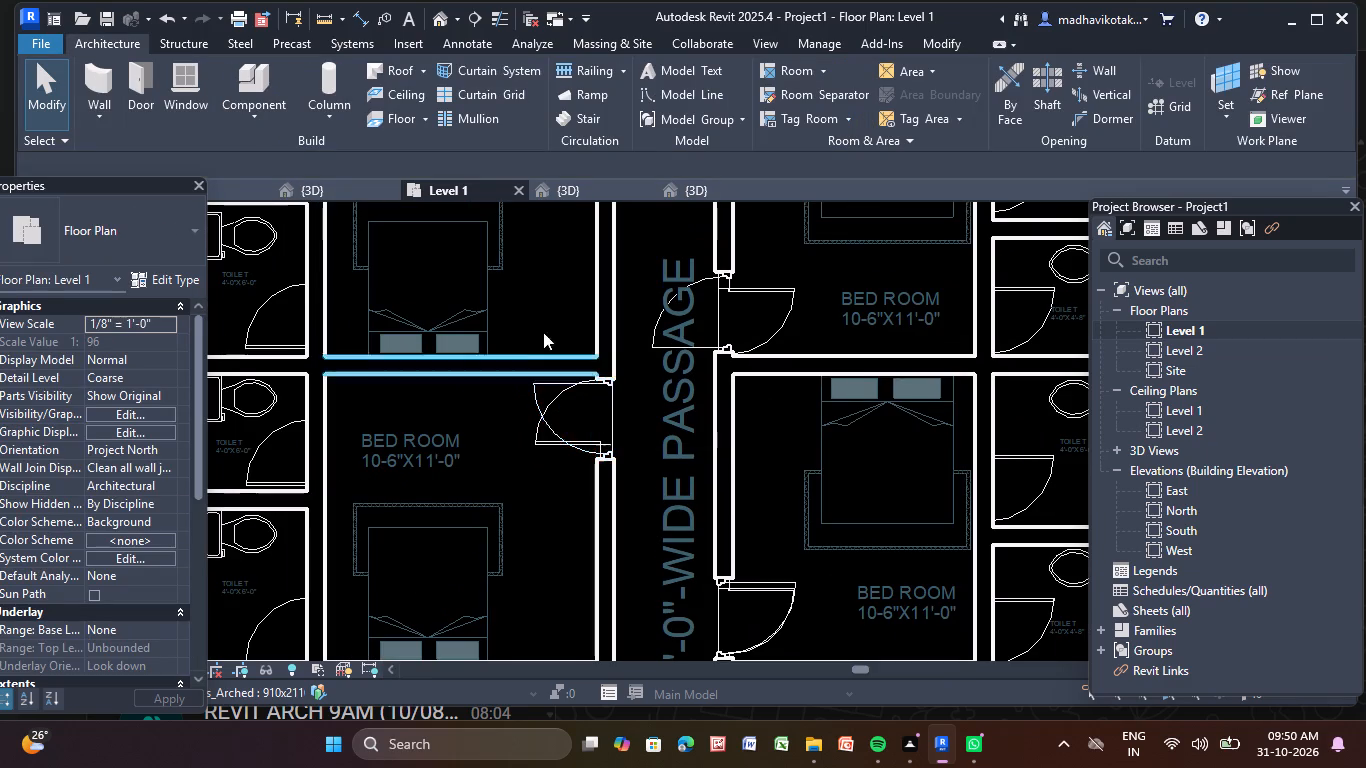
Flip the passage door of the northernmost west-side bedroom so it swings into the bedroom, keeping its hinge side.
scroll(546, 334, down, 5)
middle_drag(556, 388, 524, 528)
scroll(582, 383, up, 5)
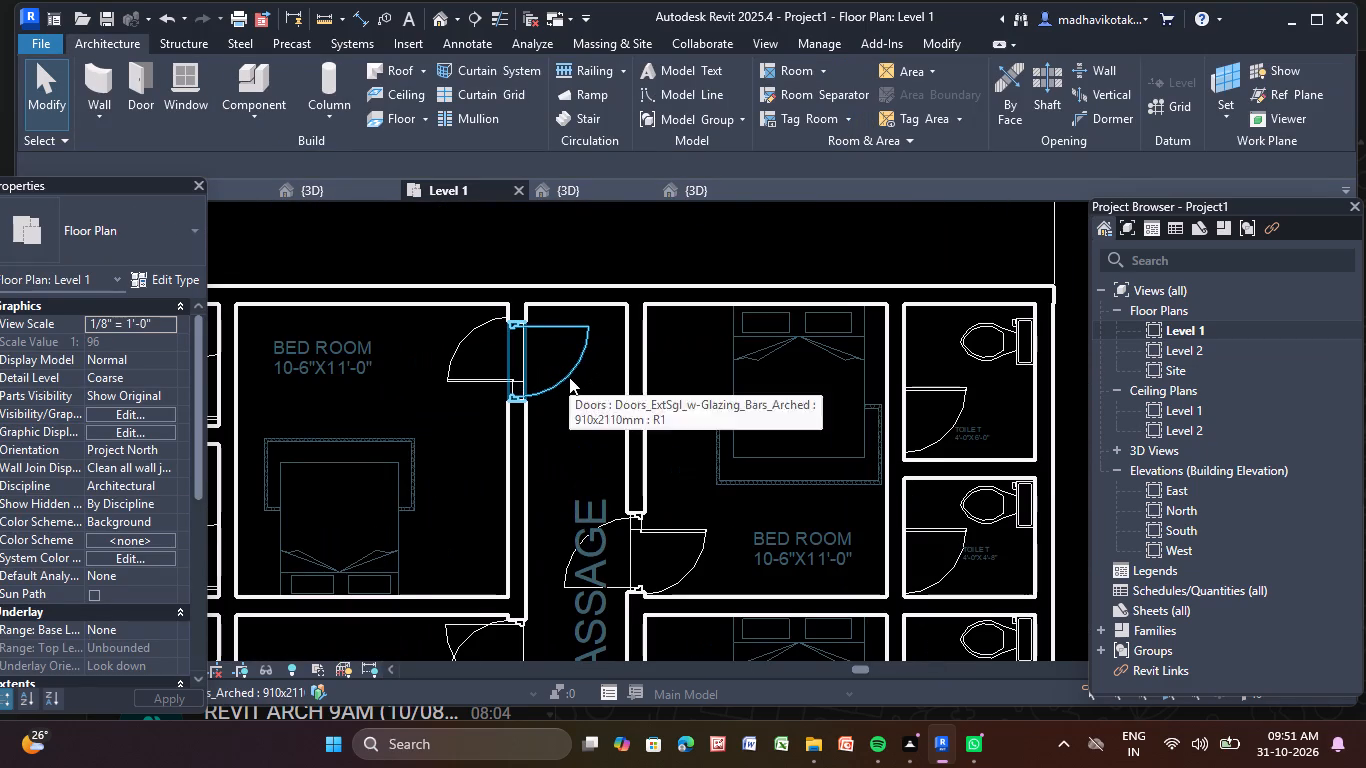
click(565, 374)
scroll(561, 374, up, 1)
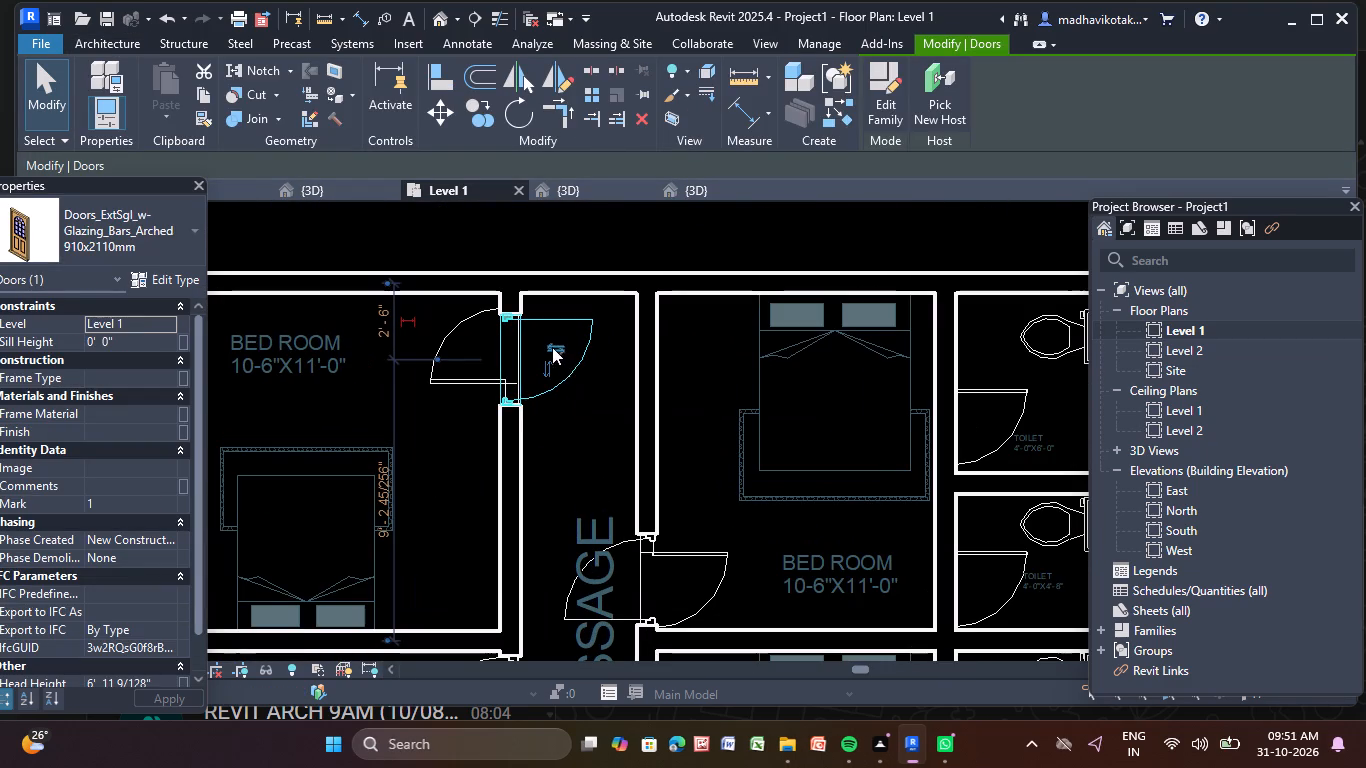
click(551, 346)
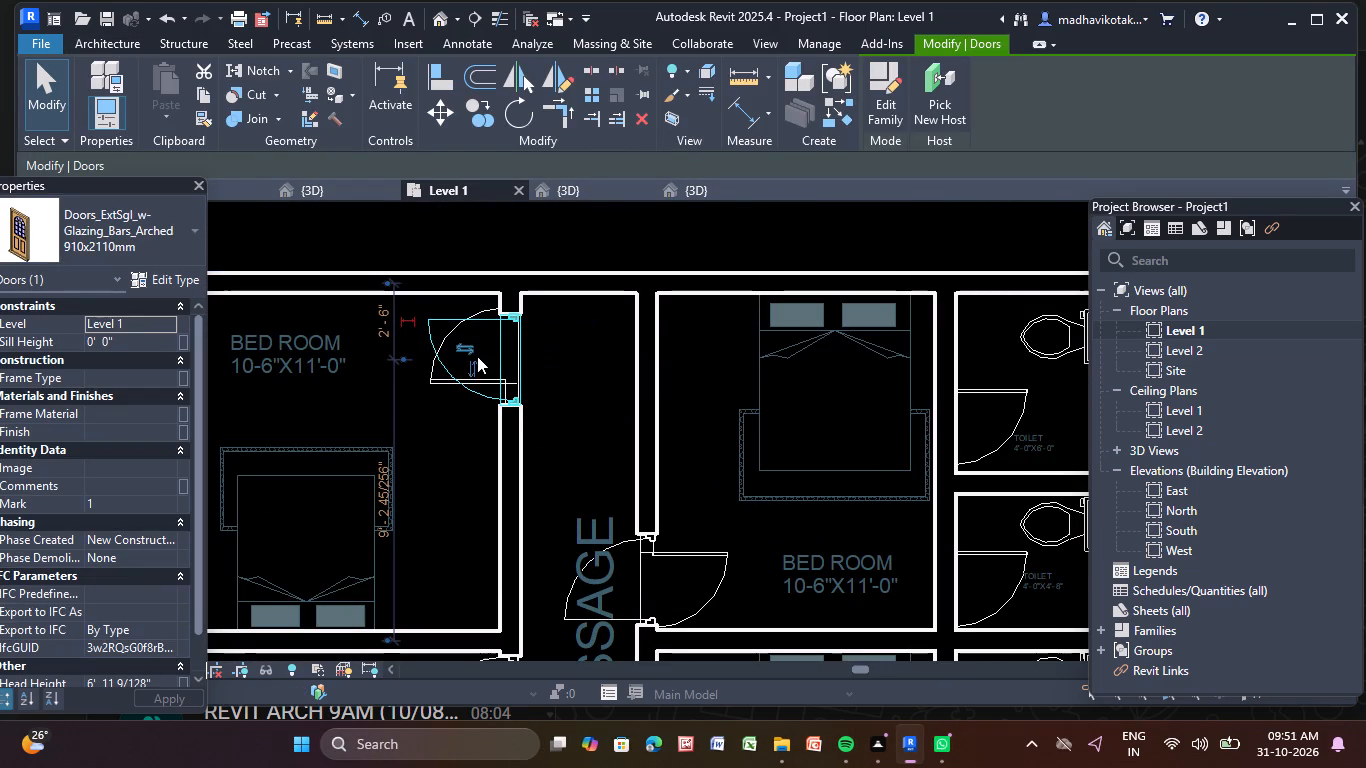
click(477, 356)
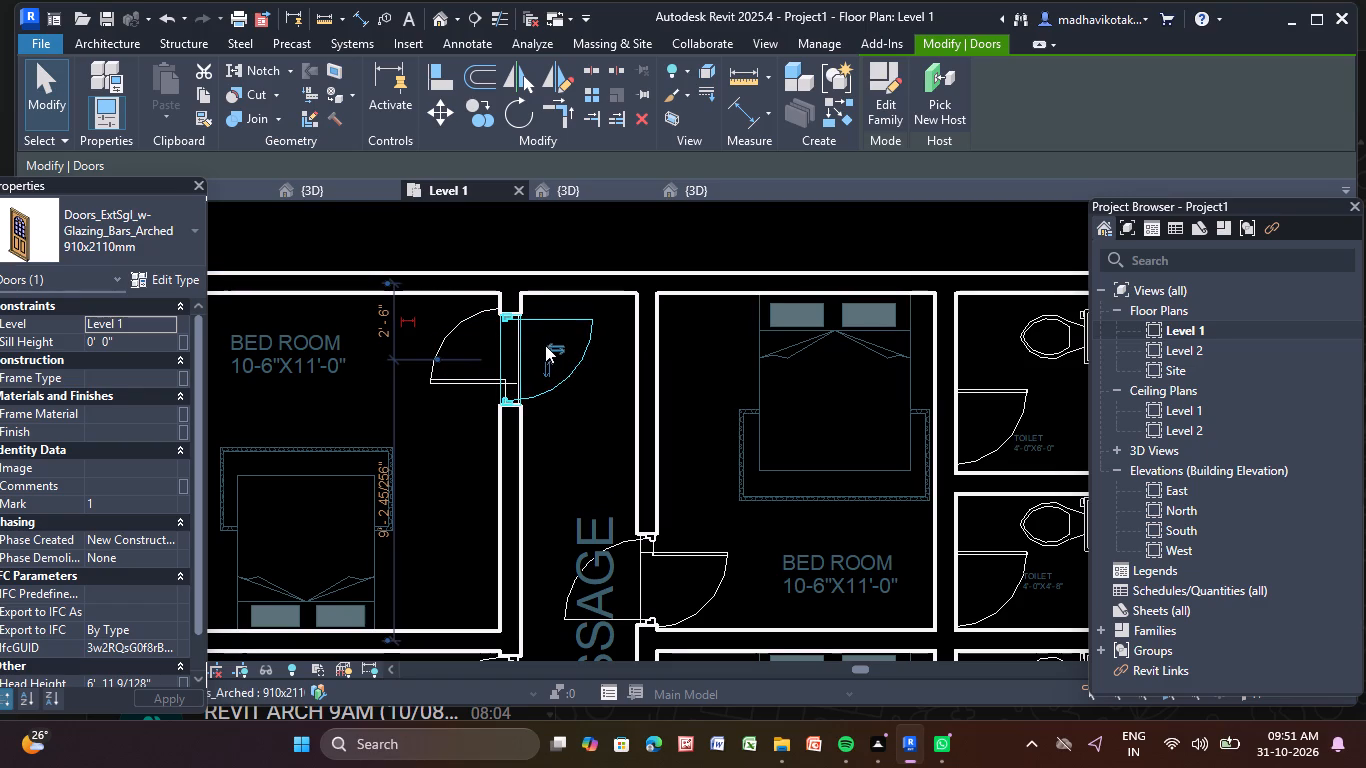
click(545, 345)
Flip the passage door of the northernmost east-side bedroom so it swings into the bedroom, keeping its hinge side.
scroll(816, 411, down, 1)
middle_drag(777, 472, 681, 339)
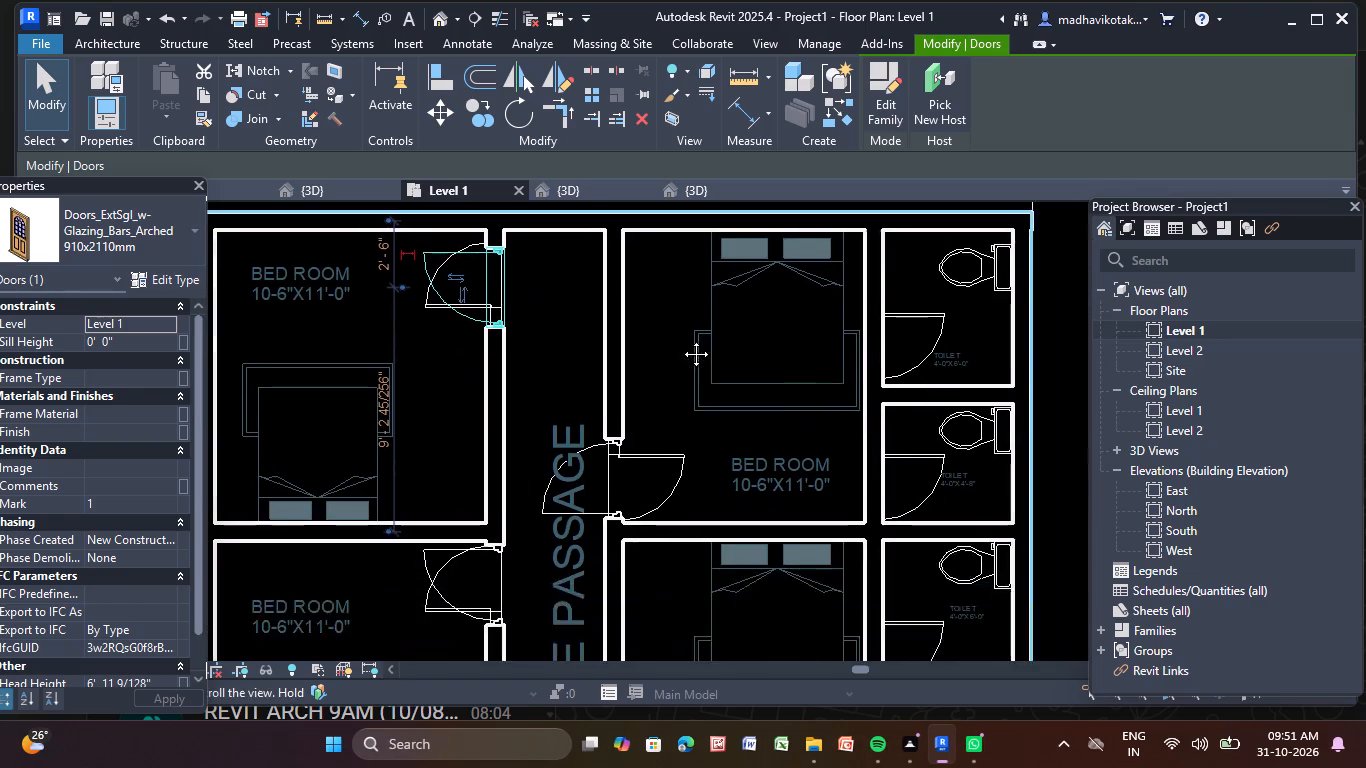
middle_drag(681, 339, 675, 329)
scroll(675, 329, up, 1)
click(511, 466)
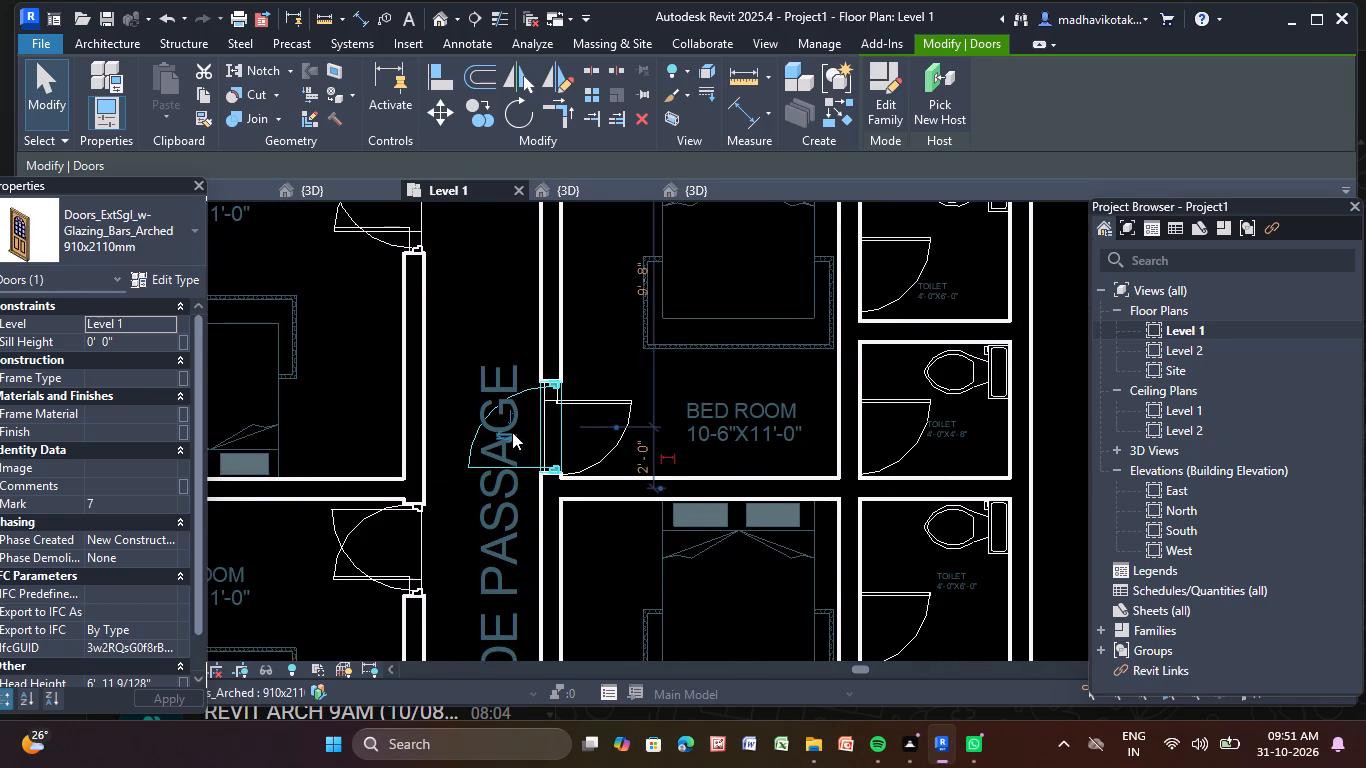
scroll(499, 444, up, 2)
click(506, 434)
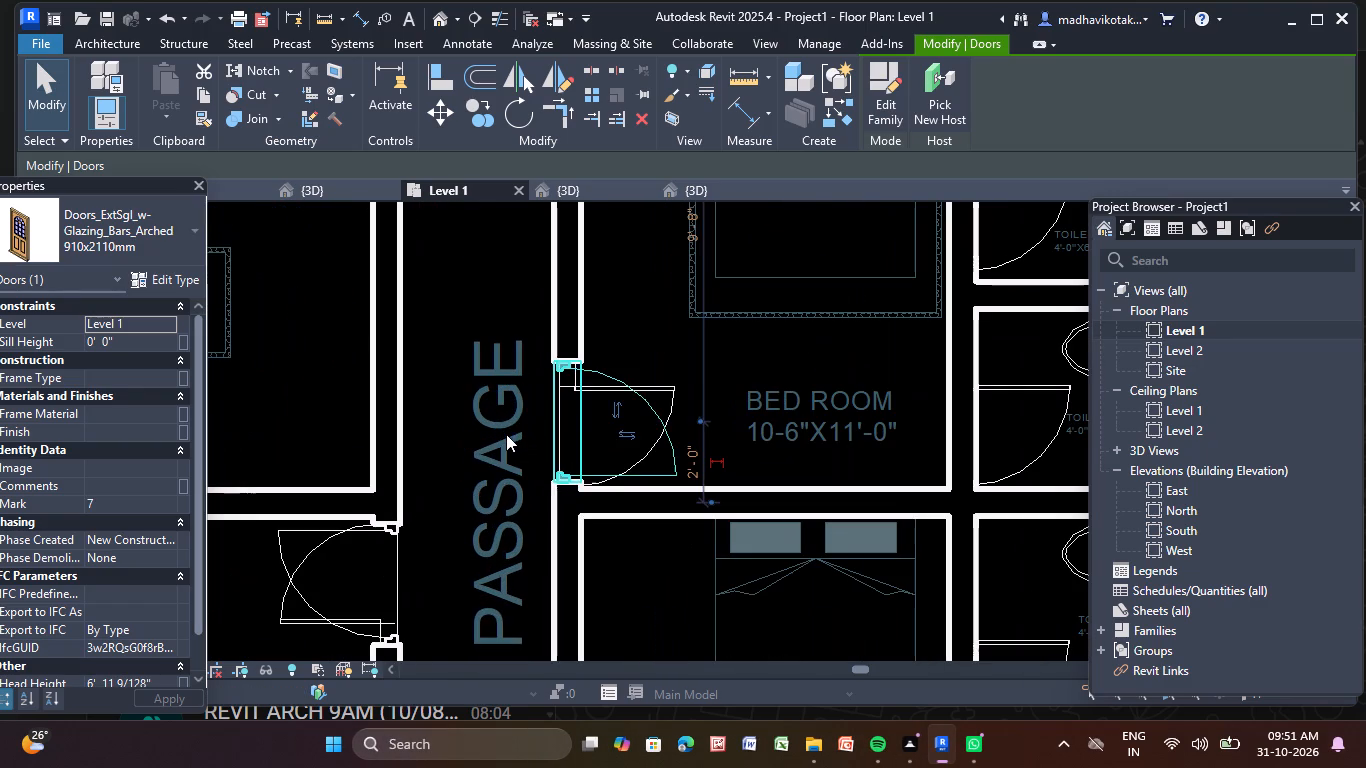
Flip the passage door of the third west-side bedroom from the north so it swings into the bedroom.
scroll(506, 434, down, 4)
middle_drag(506, 434, 519, 320)
middle_drag(532, 451, 542, 322)
scroll(542, 324, up, 1)
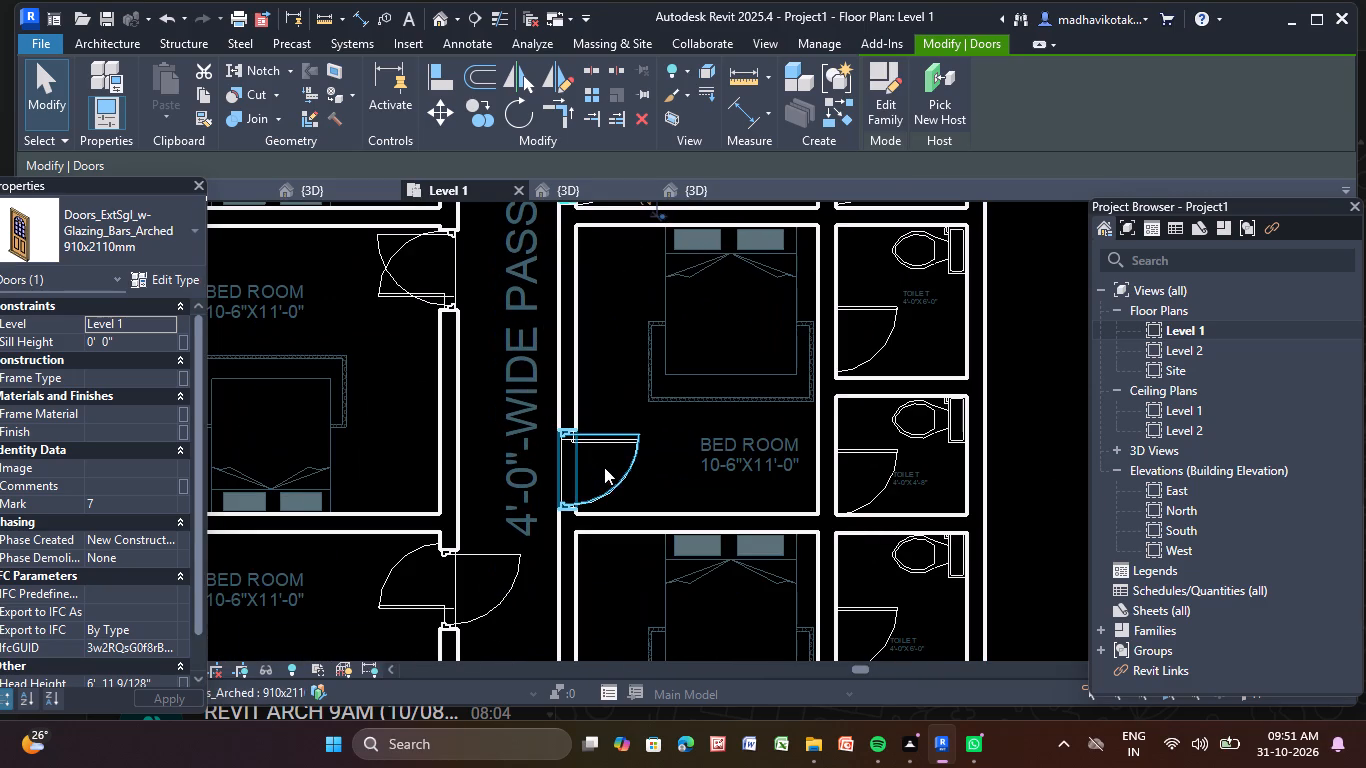
scroll(610, 487, down, 3)
middle_drag(610, 504, 634, 386)
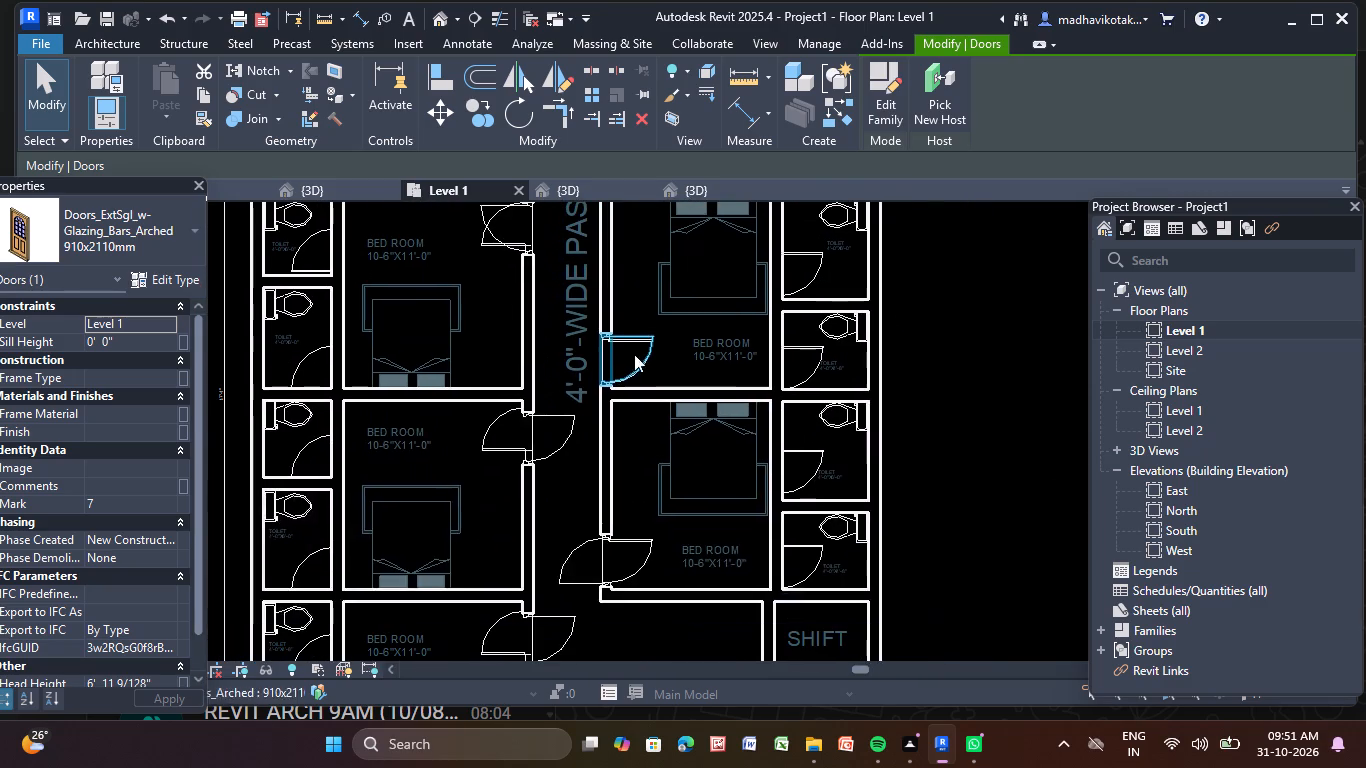
click(560, 451)
scroll(543, 440, up, 4)
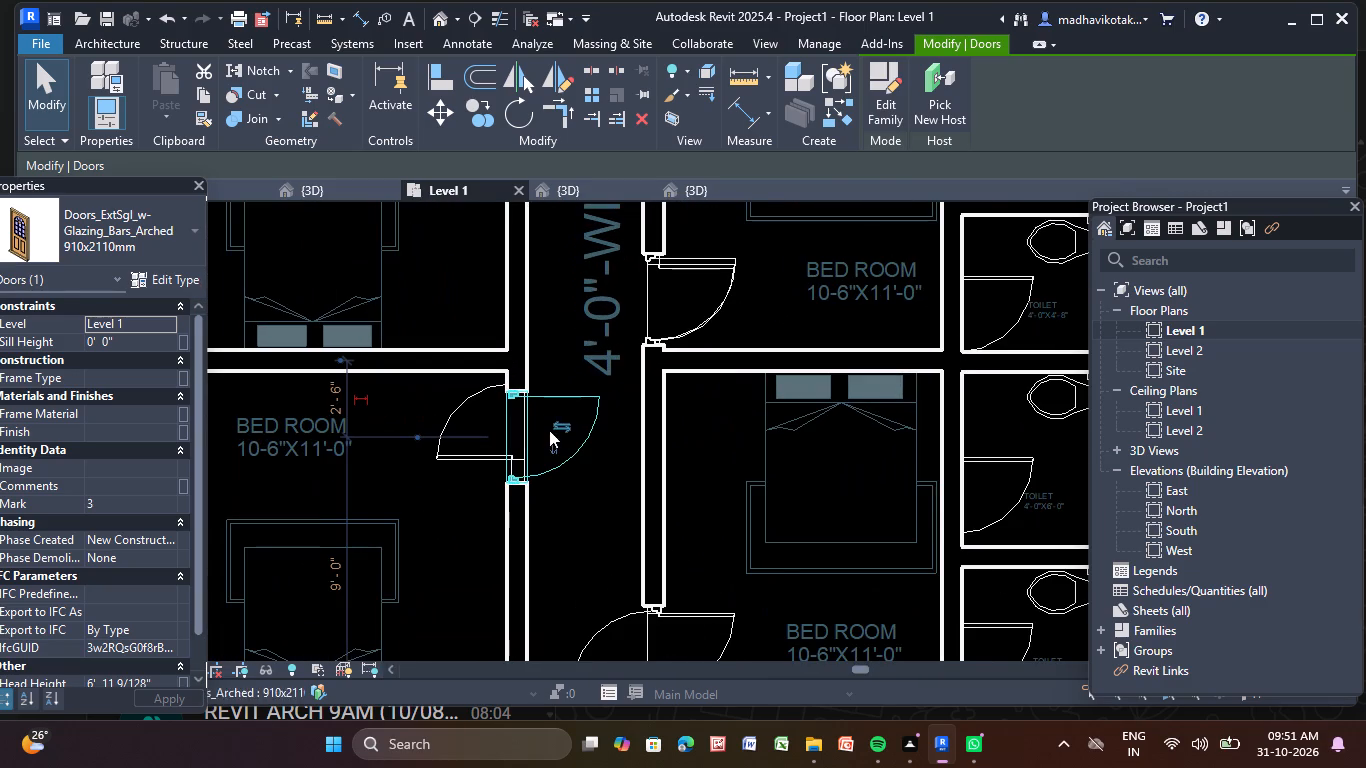
click(559, 424)
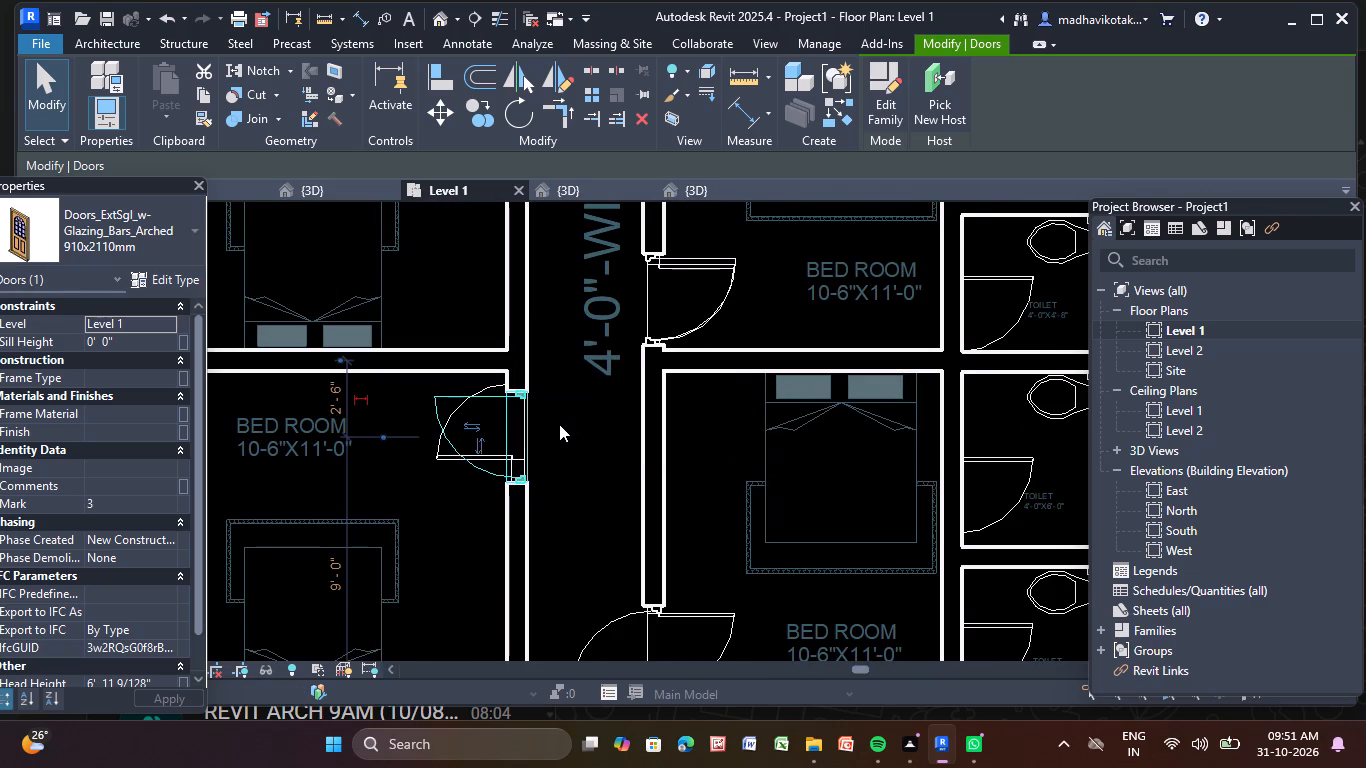
Flip the passage door of the southernmost west-side bedroom so it swings into the bedroom, and clear the selection.
scroll(559, 424, down, 6)
middle_drag(555, 500, 540, 301)
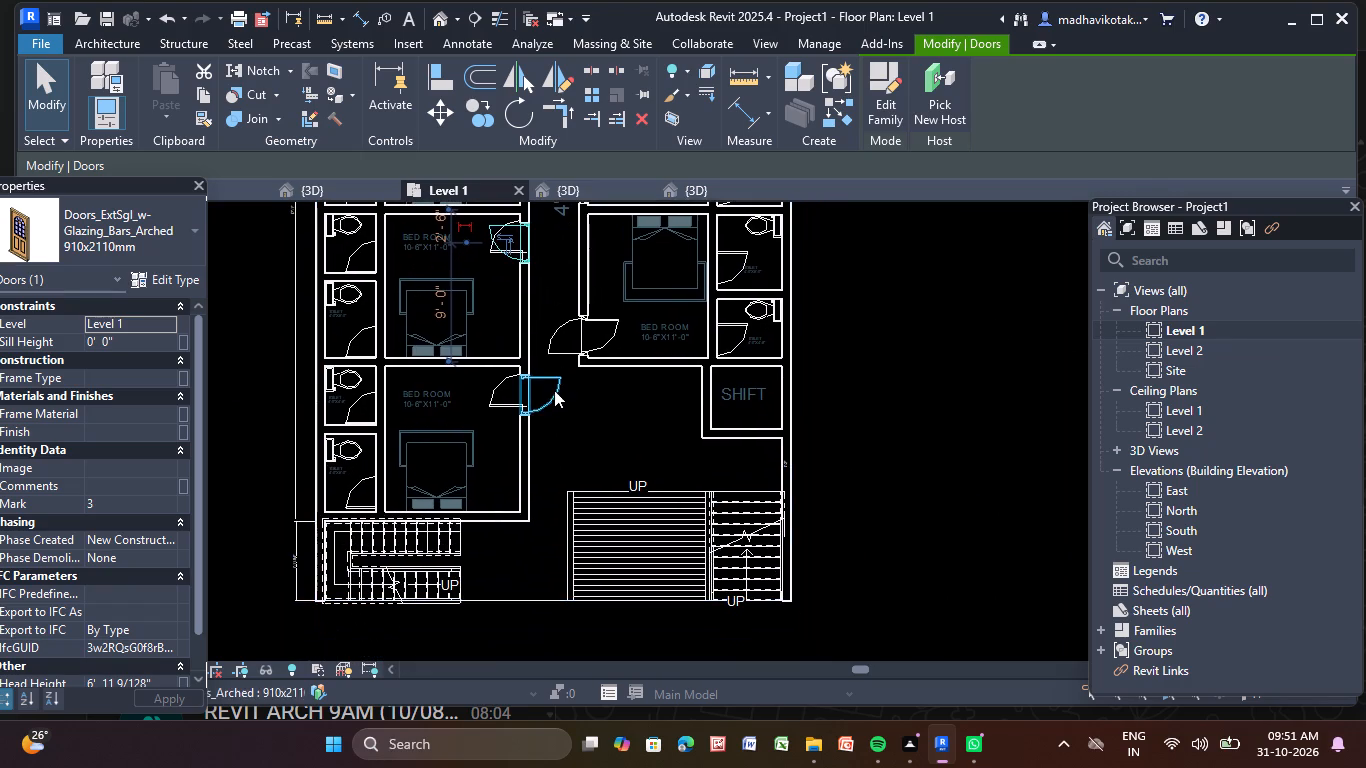
click(557, 395)
scroll(549, 394, up, 8)
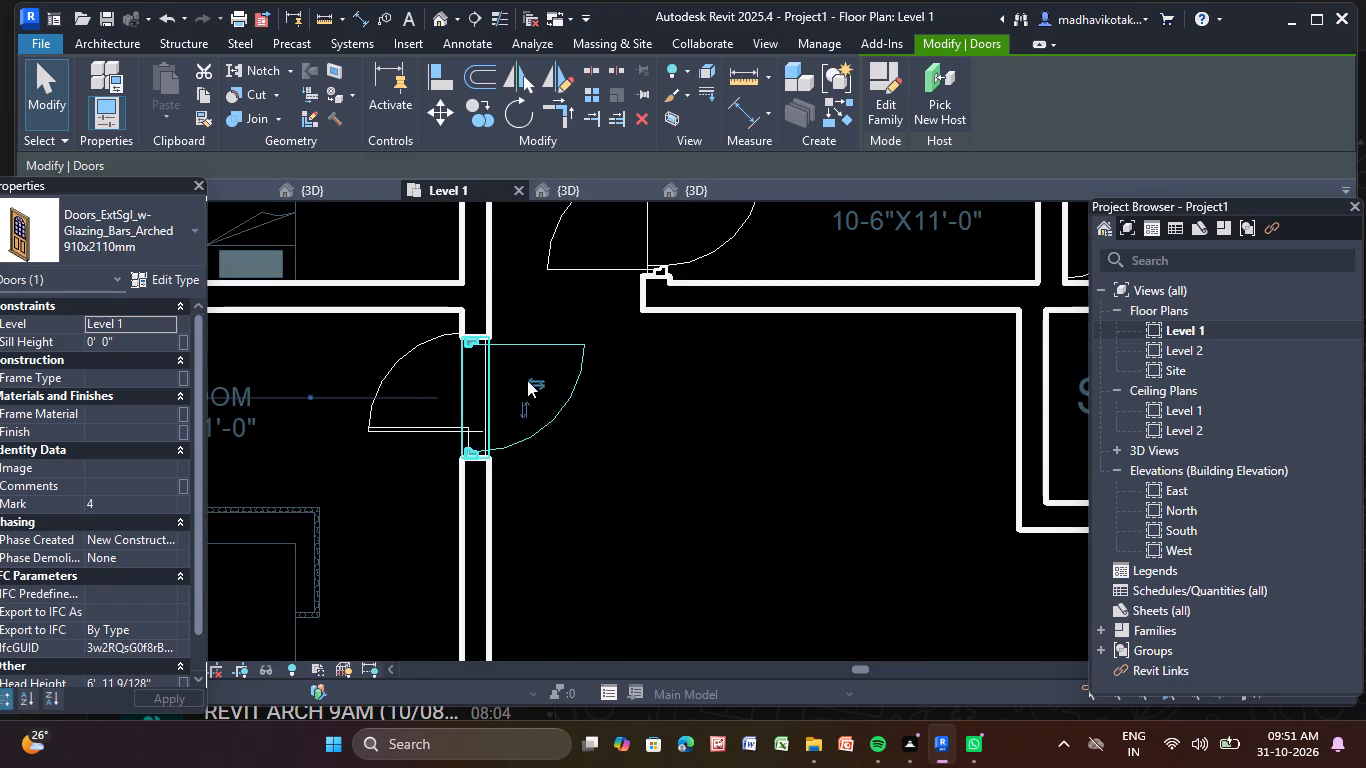
click(527, 380)
scroll(527, 380, down, 10)
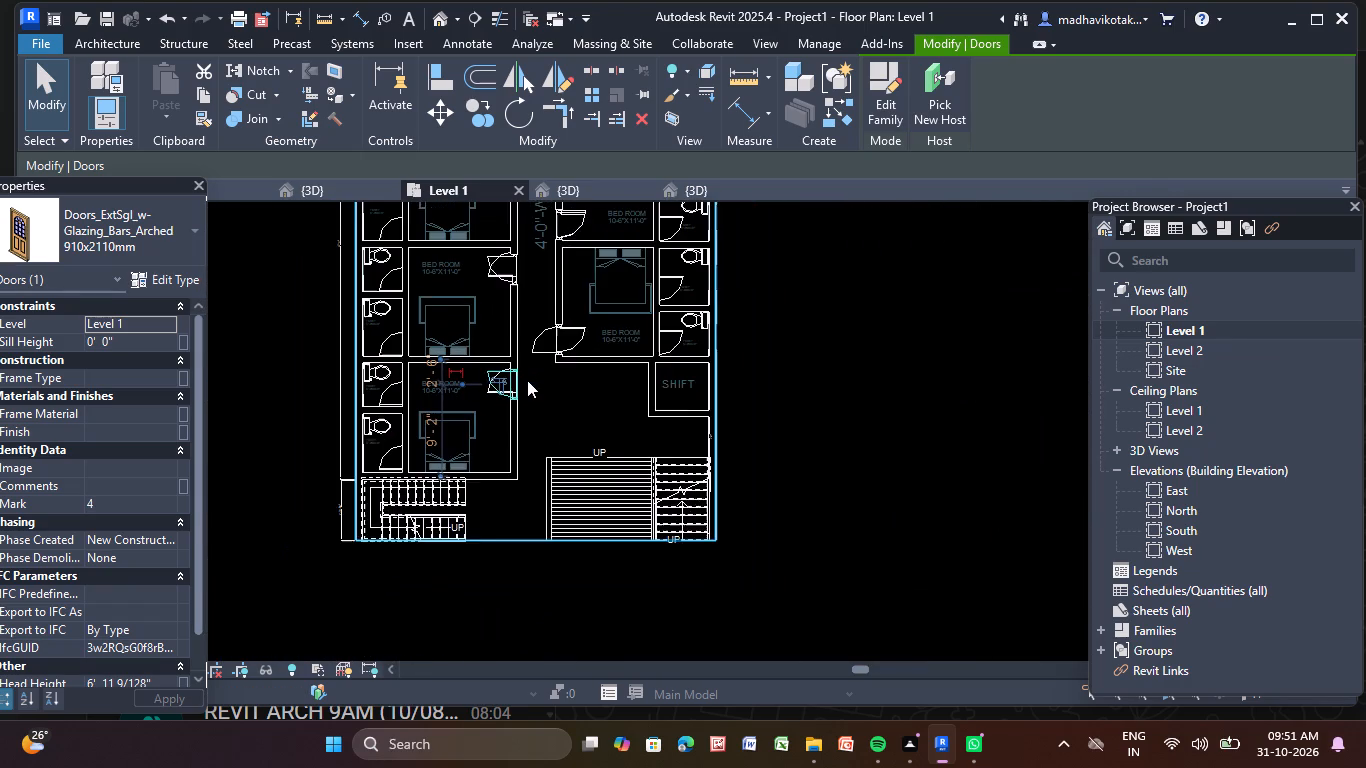
middle_drag(527, 380, 483, 534)
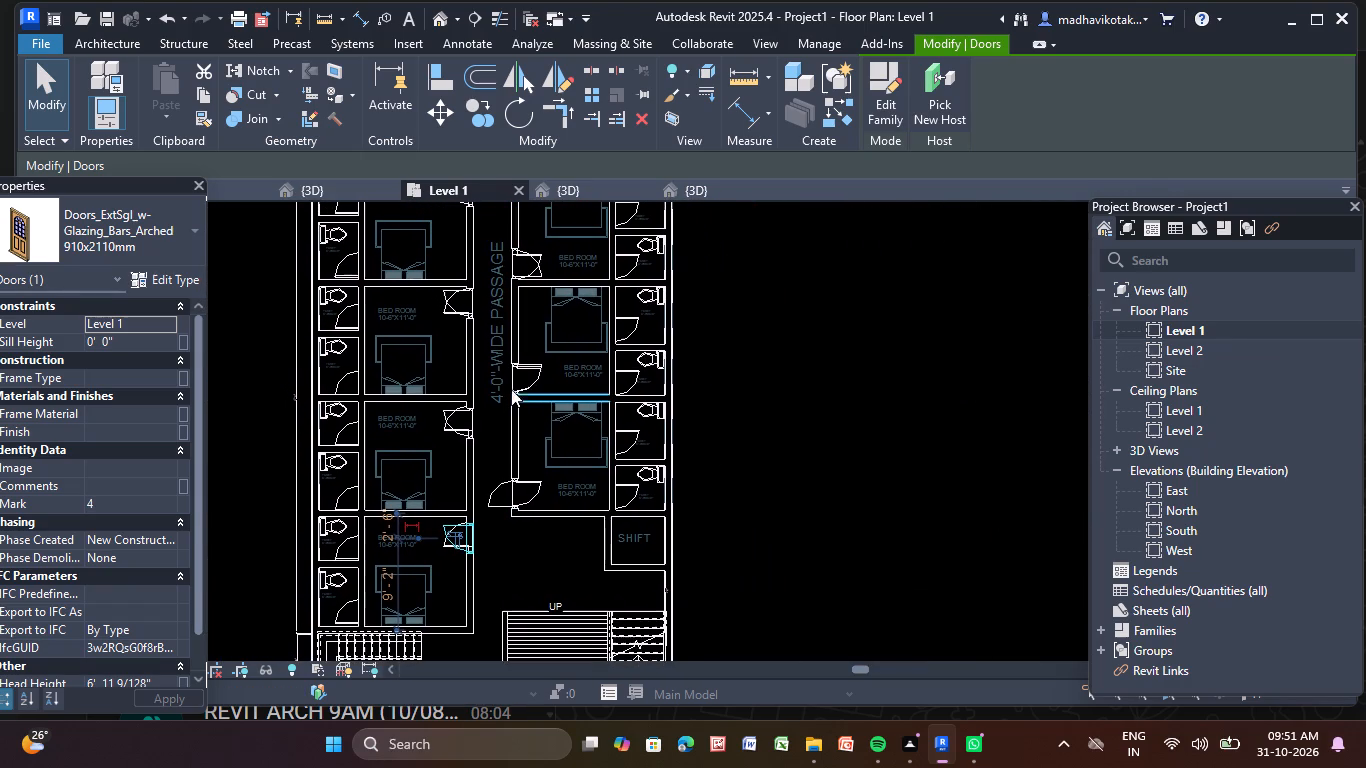
middle_drag(514, 369, 583, 428)
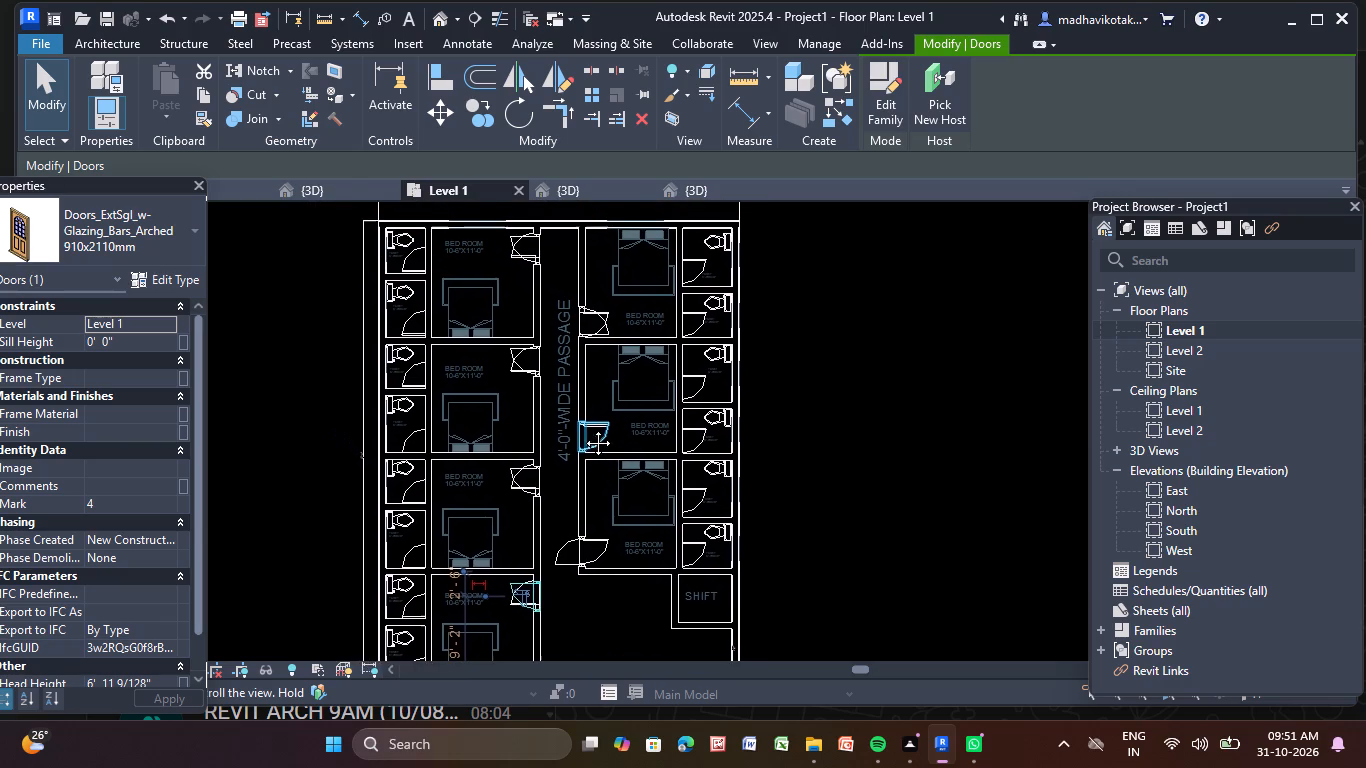
middle_drag(583, 428, 584, 428)
key(Escape)
key(Escape)
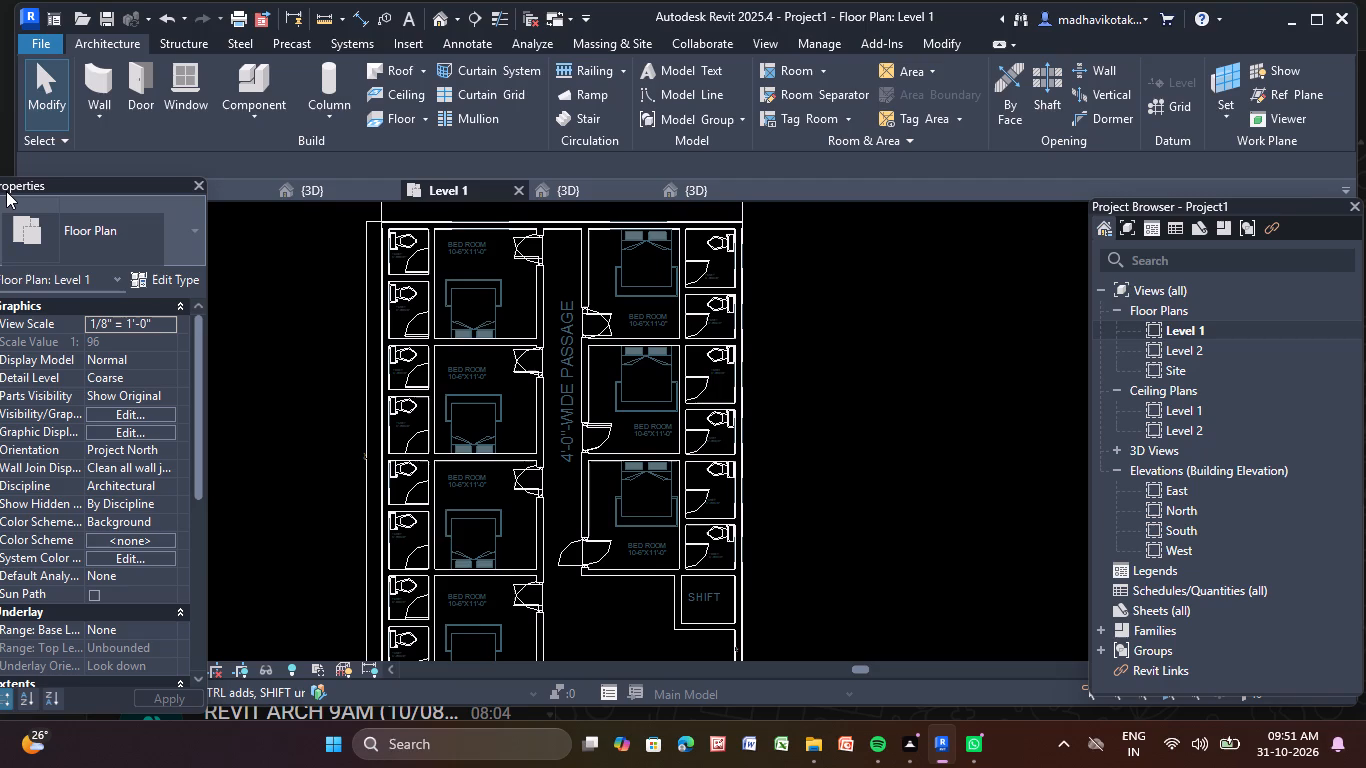
Place Single-Flush 30" x 80" doors in both toilets of the northernmost west-side bedroom, each about 2'-0" from its south wall.
click(131, 76)
click(183, 218)
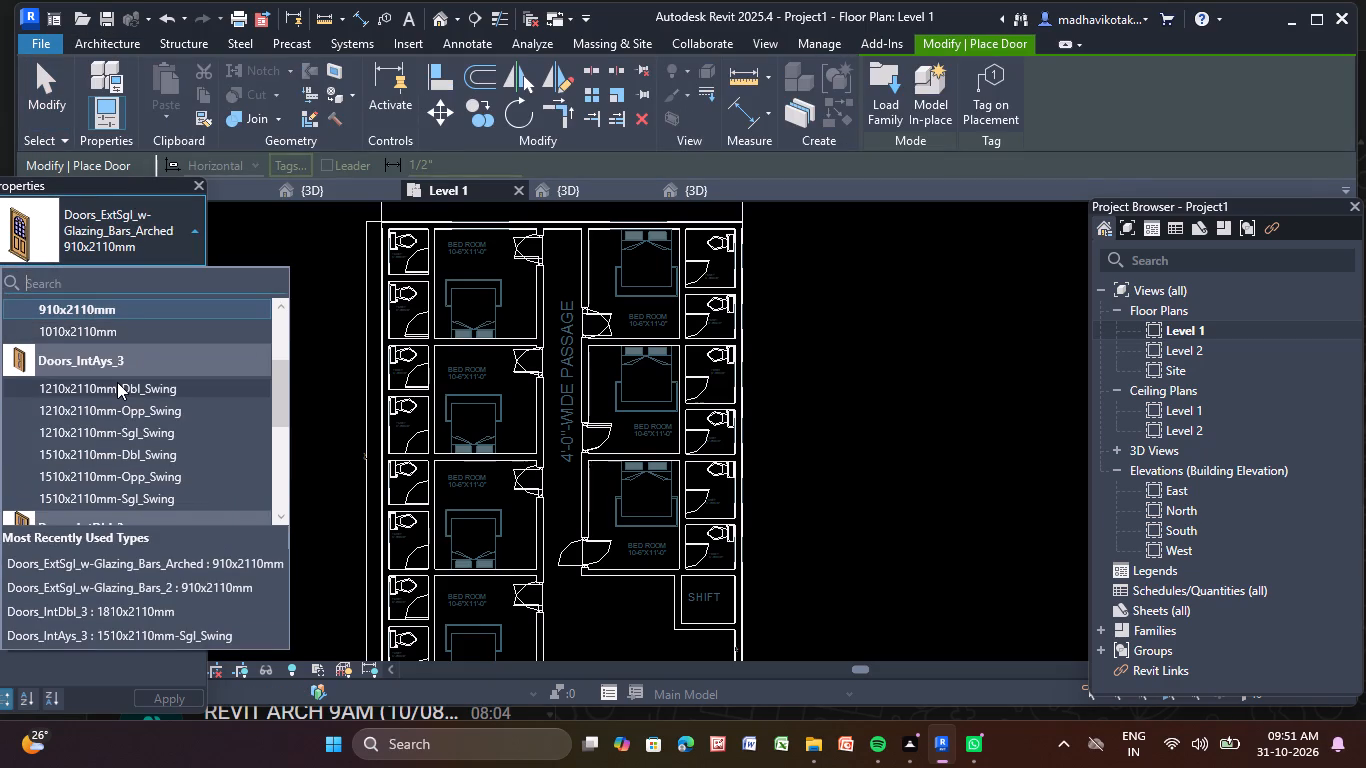
scroll(120, 383, up, 6)
scroll(120, 382, down, 4)
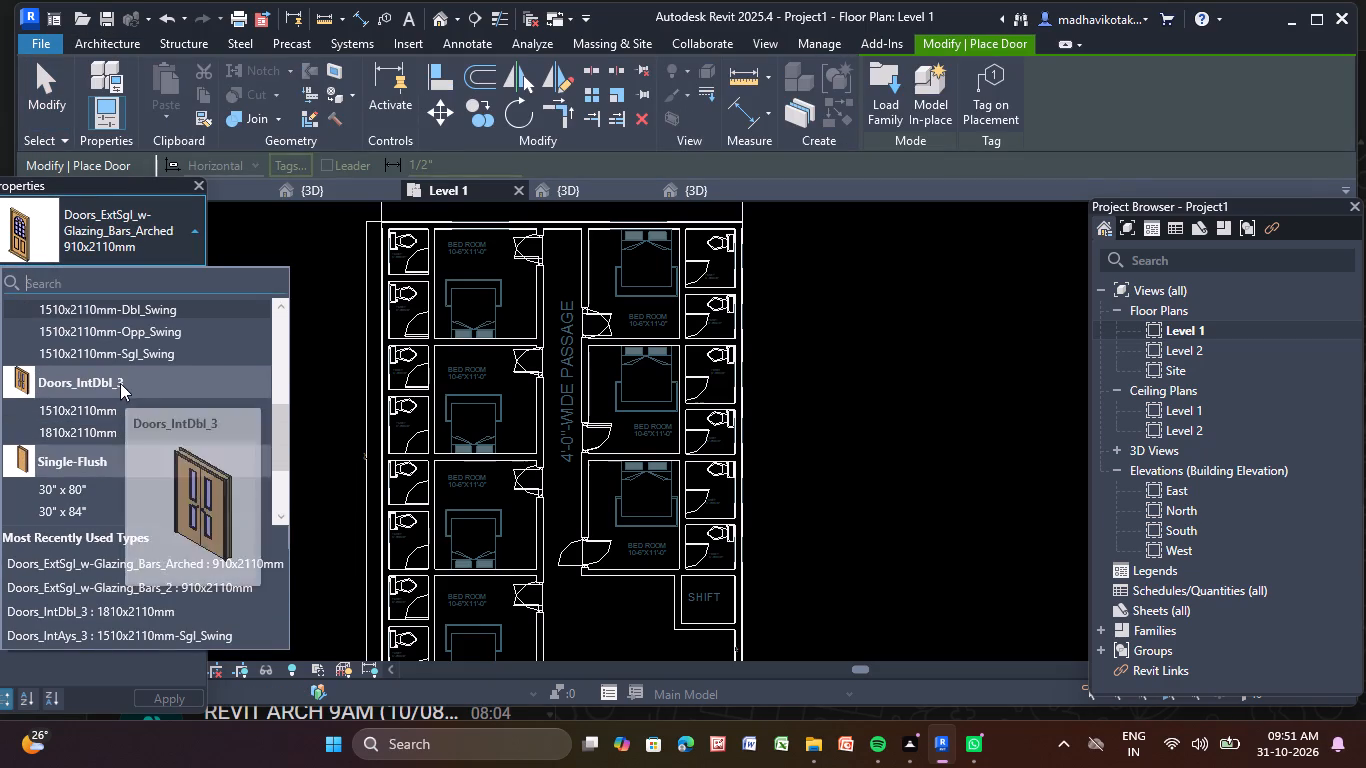
click(120, 495)
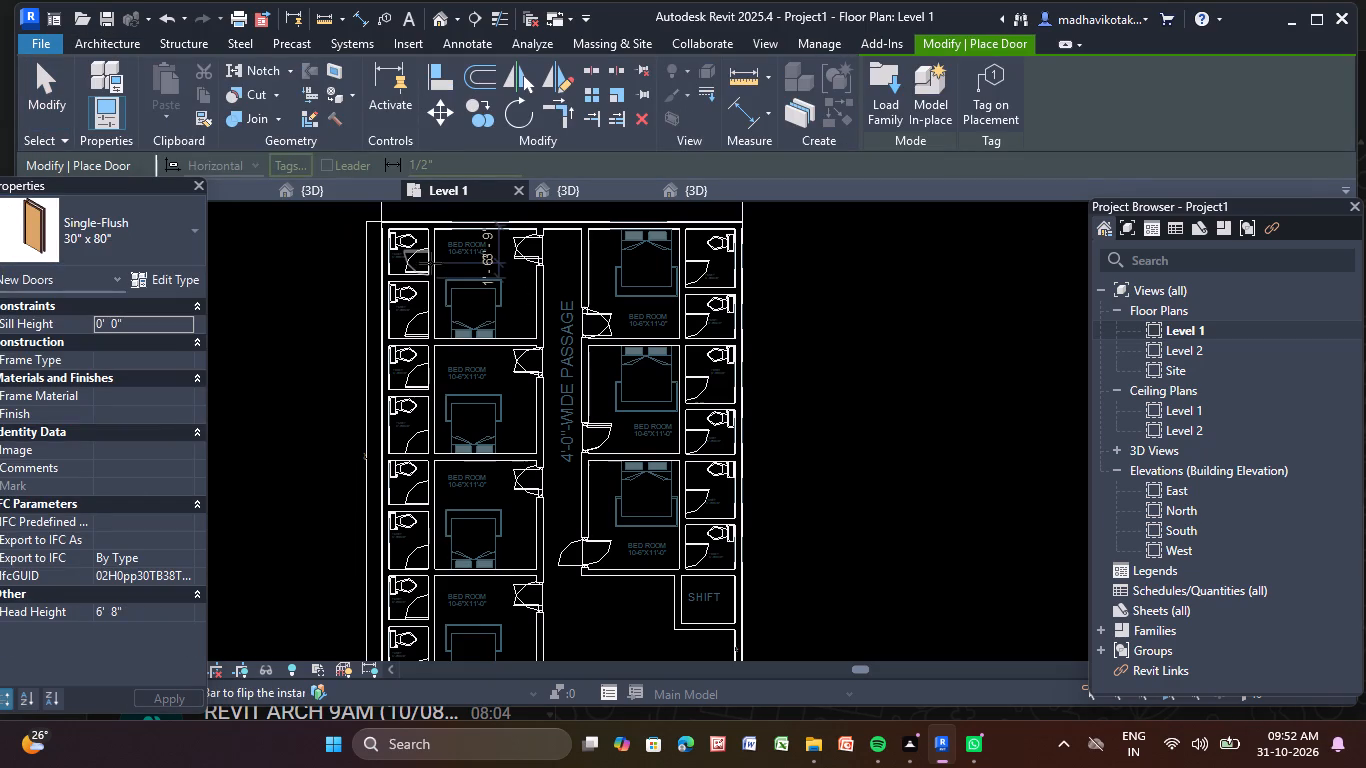
scroll(426, 261, up, 6)
middle_drag(425, 261, 433, 352)
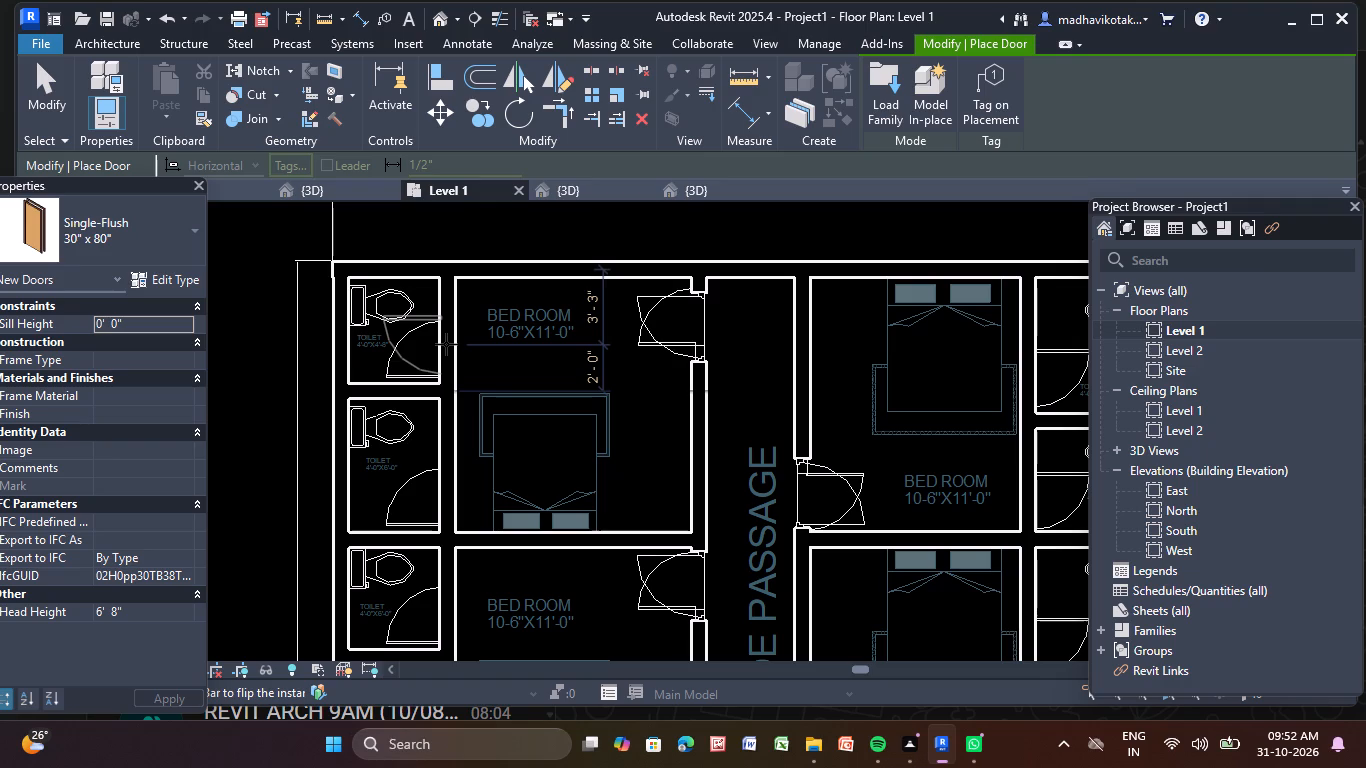
click(446, 344)
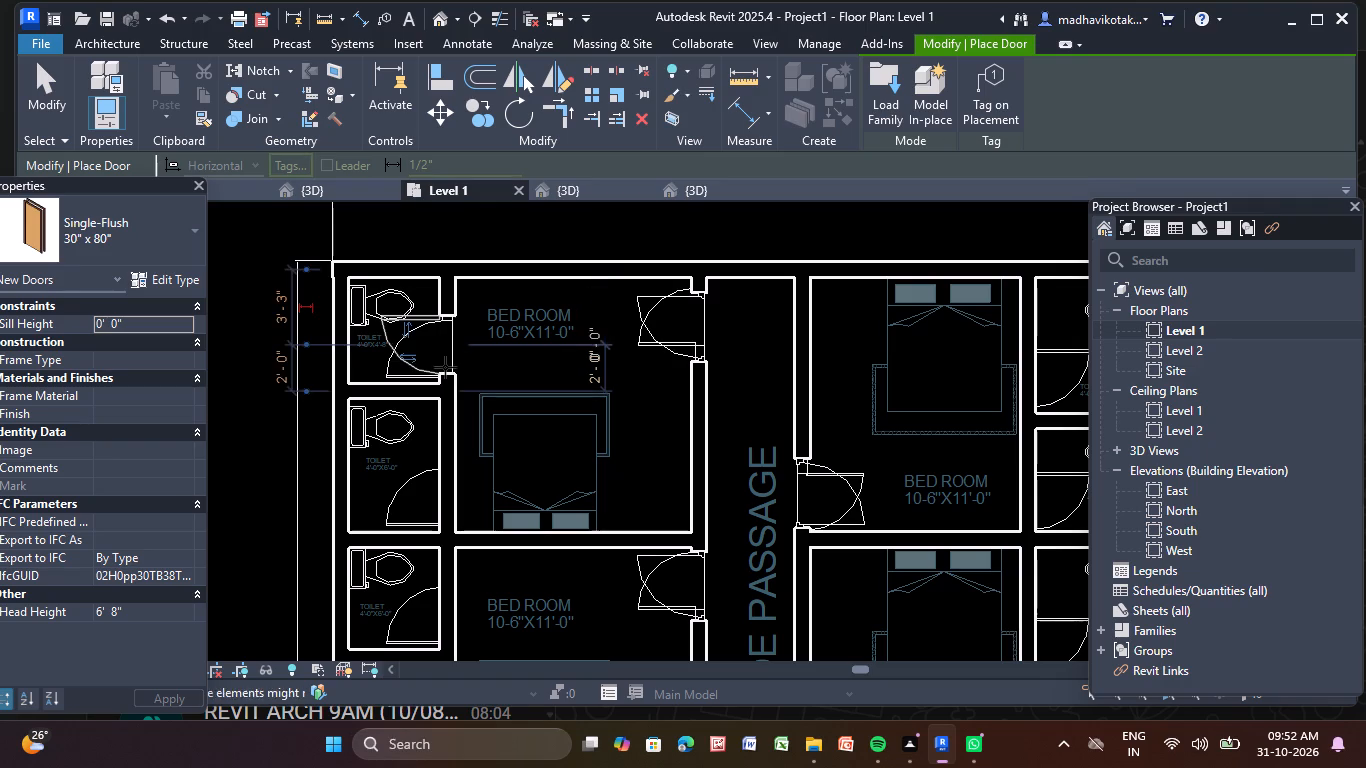
click(433, 494)
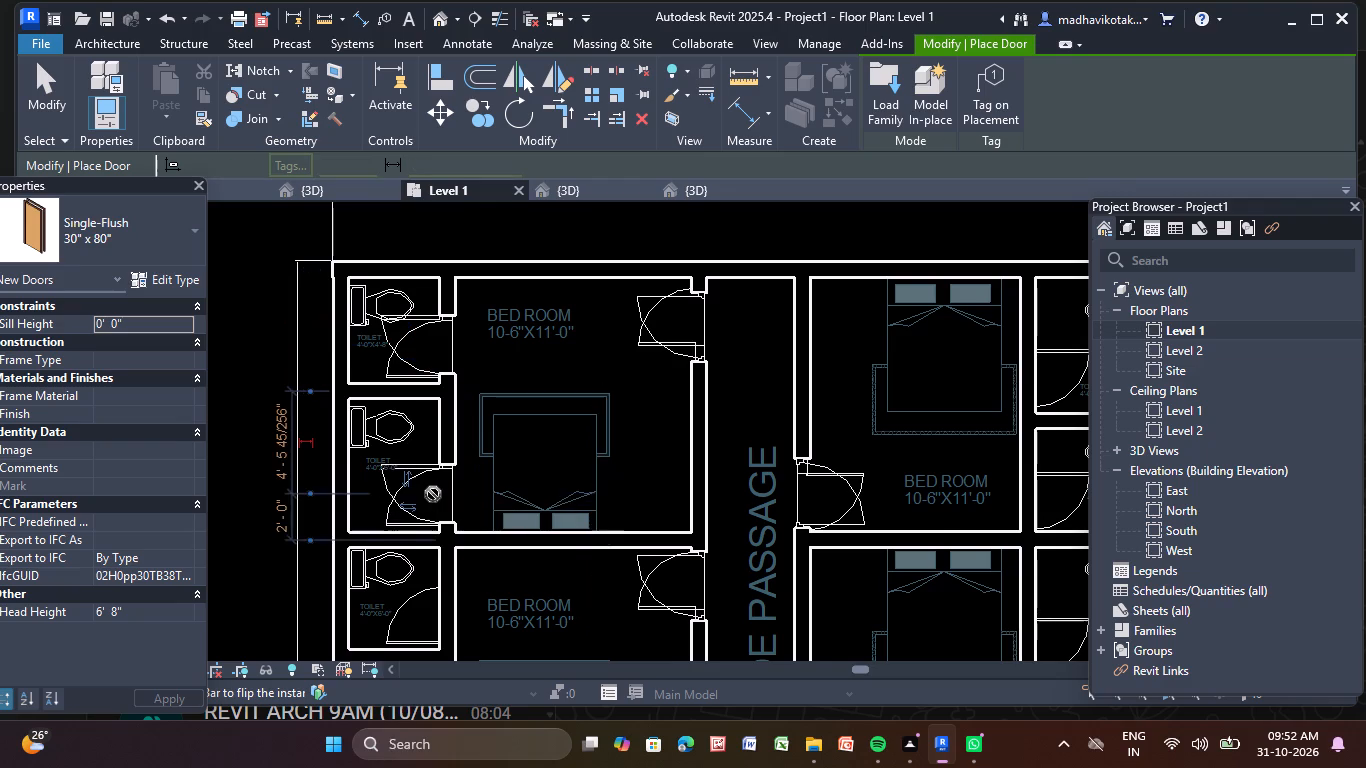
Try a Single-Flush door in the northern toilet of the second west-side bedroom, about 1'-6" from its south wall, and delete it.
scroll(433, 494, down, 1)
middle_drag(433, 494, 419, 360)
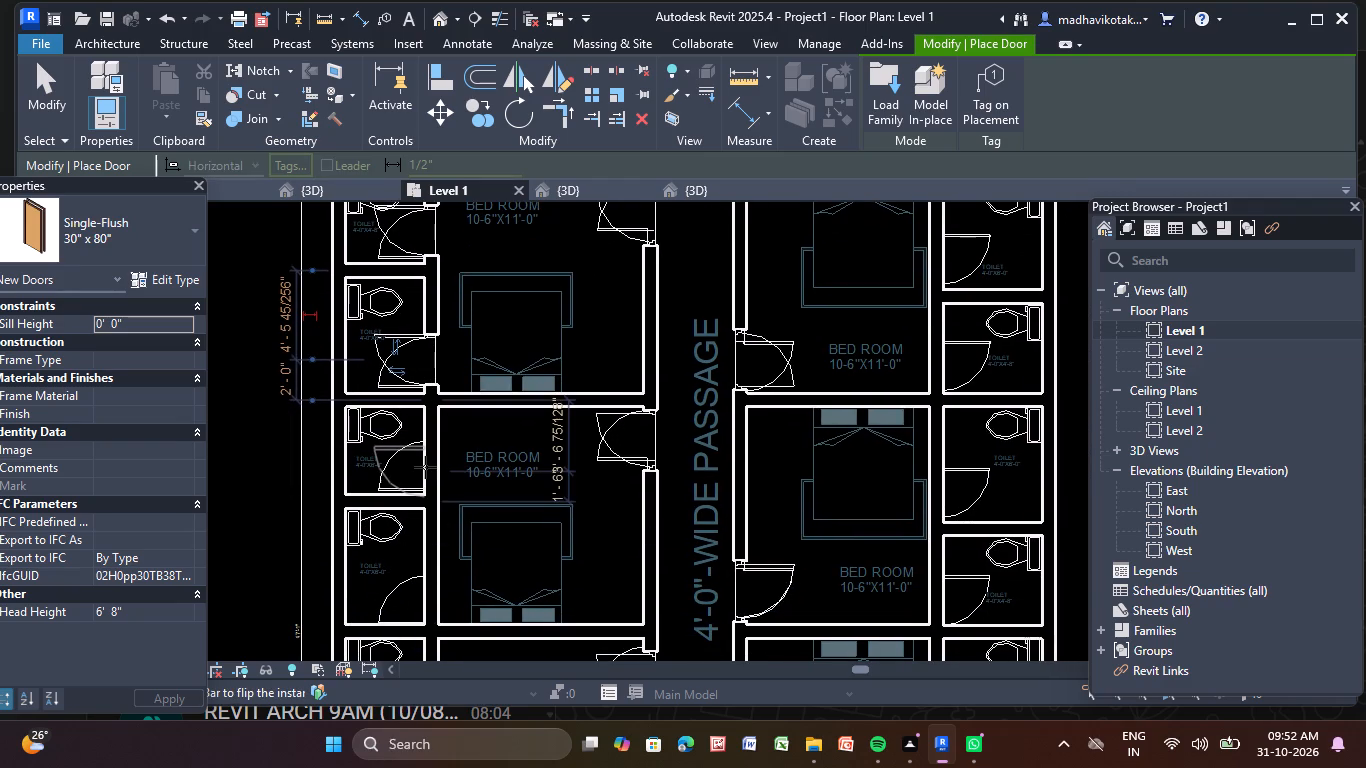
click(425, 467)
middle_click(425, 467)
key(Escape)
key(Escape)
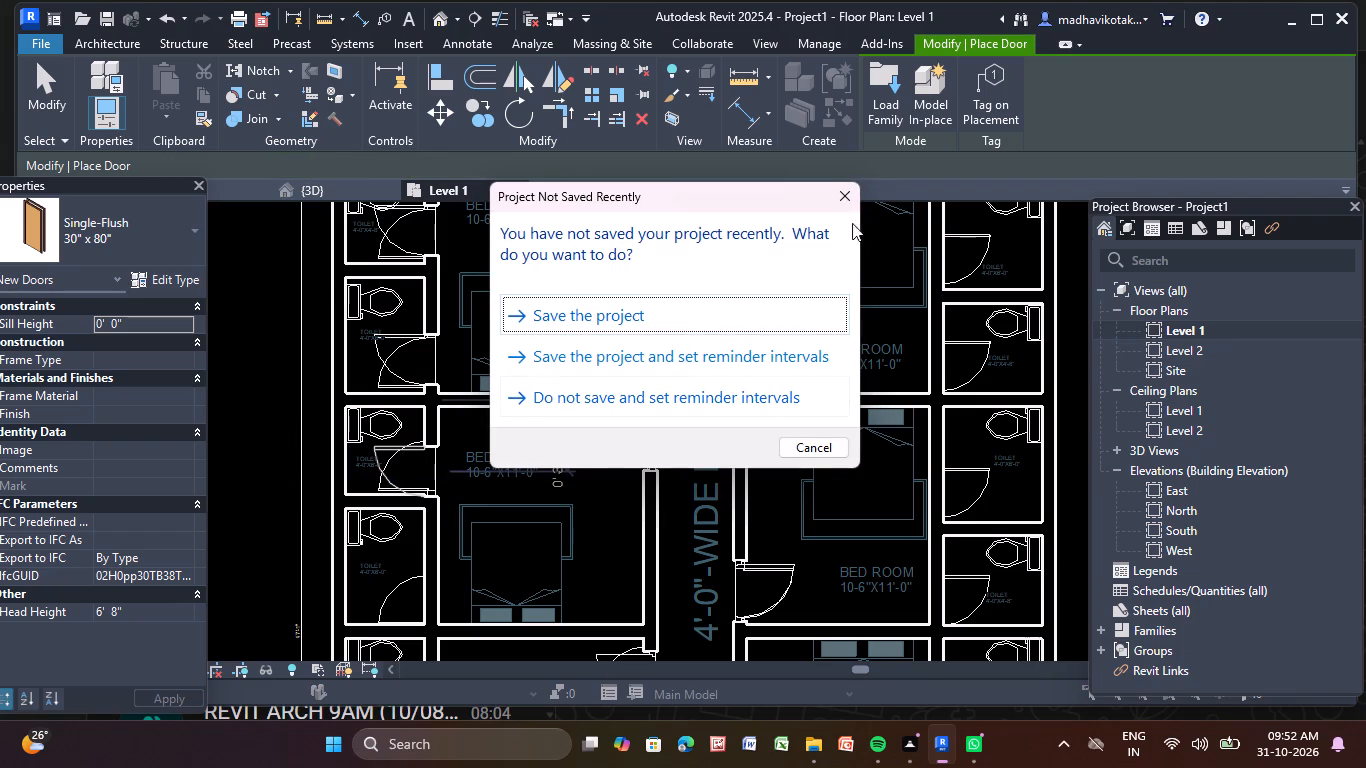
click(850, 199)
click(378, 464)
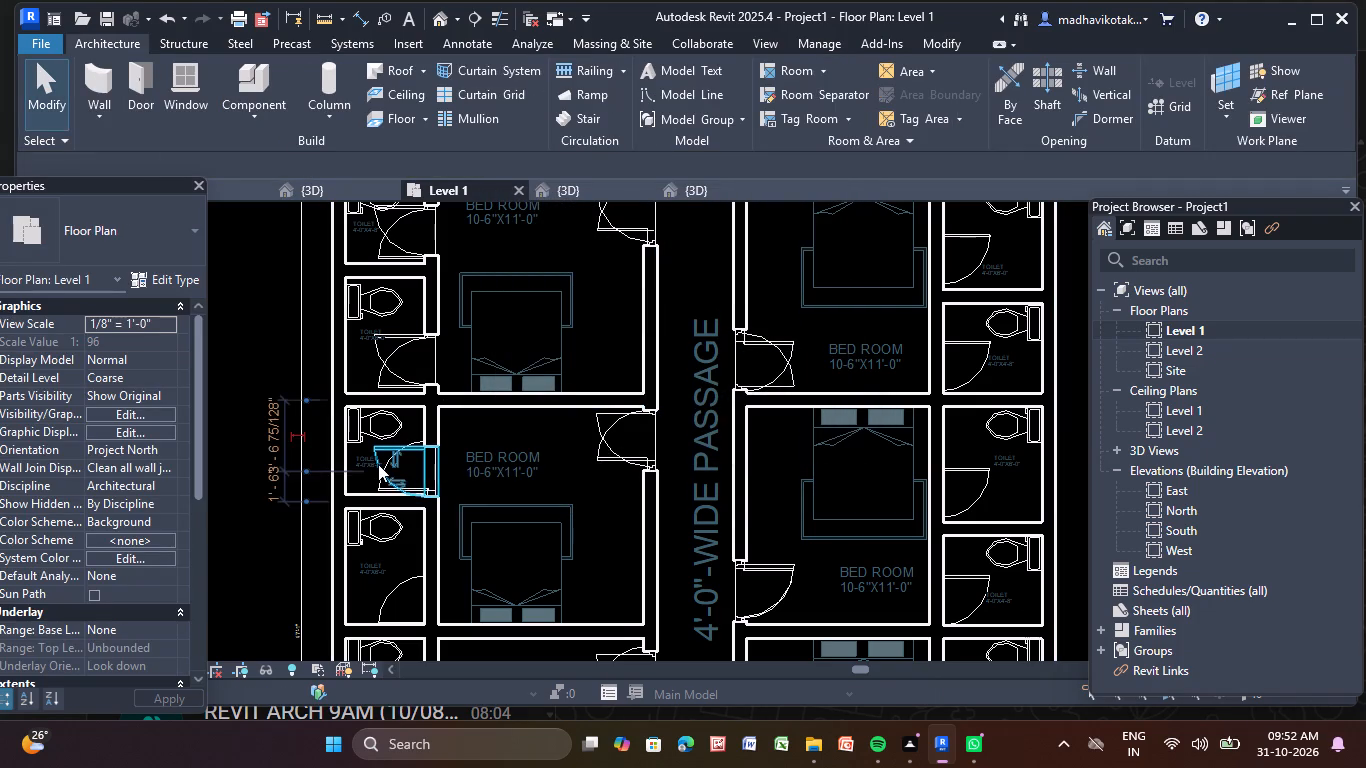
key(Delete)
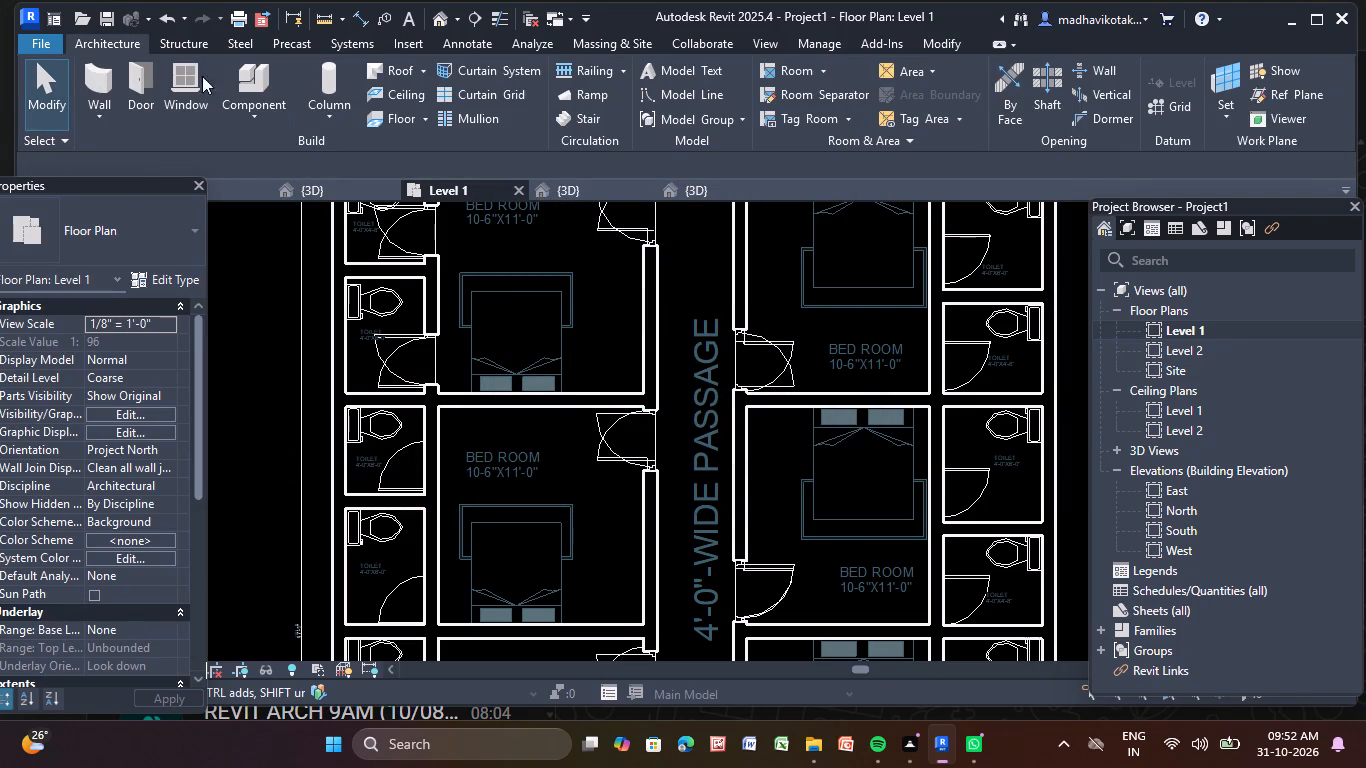
Place Single-Flush 30" x 80" doors in both toilets of the second west-side bedroom, each about 2'-0" from its south wall.
click(136, 78)
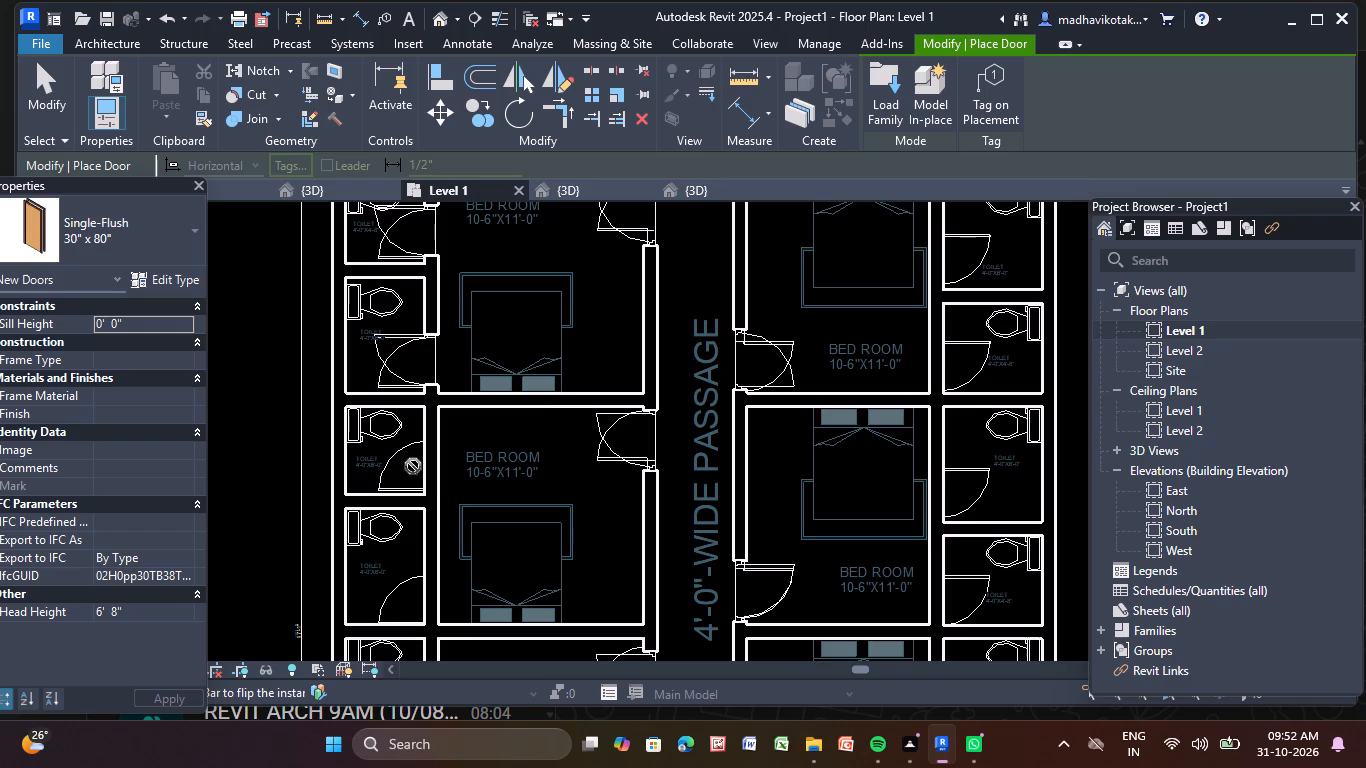
scroll(422, 463, up, 4)
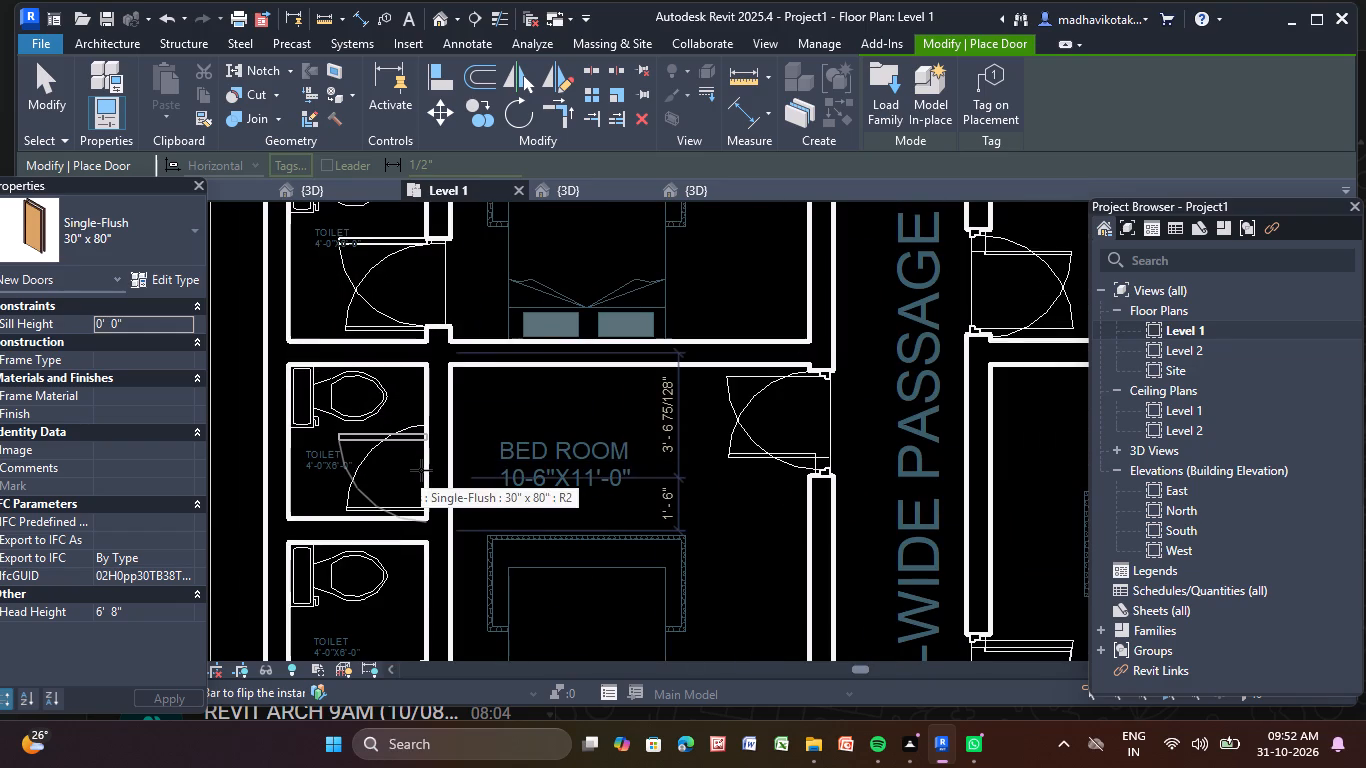
click(424, 467)
middle_drag(424, 467, 377, 242)
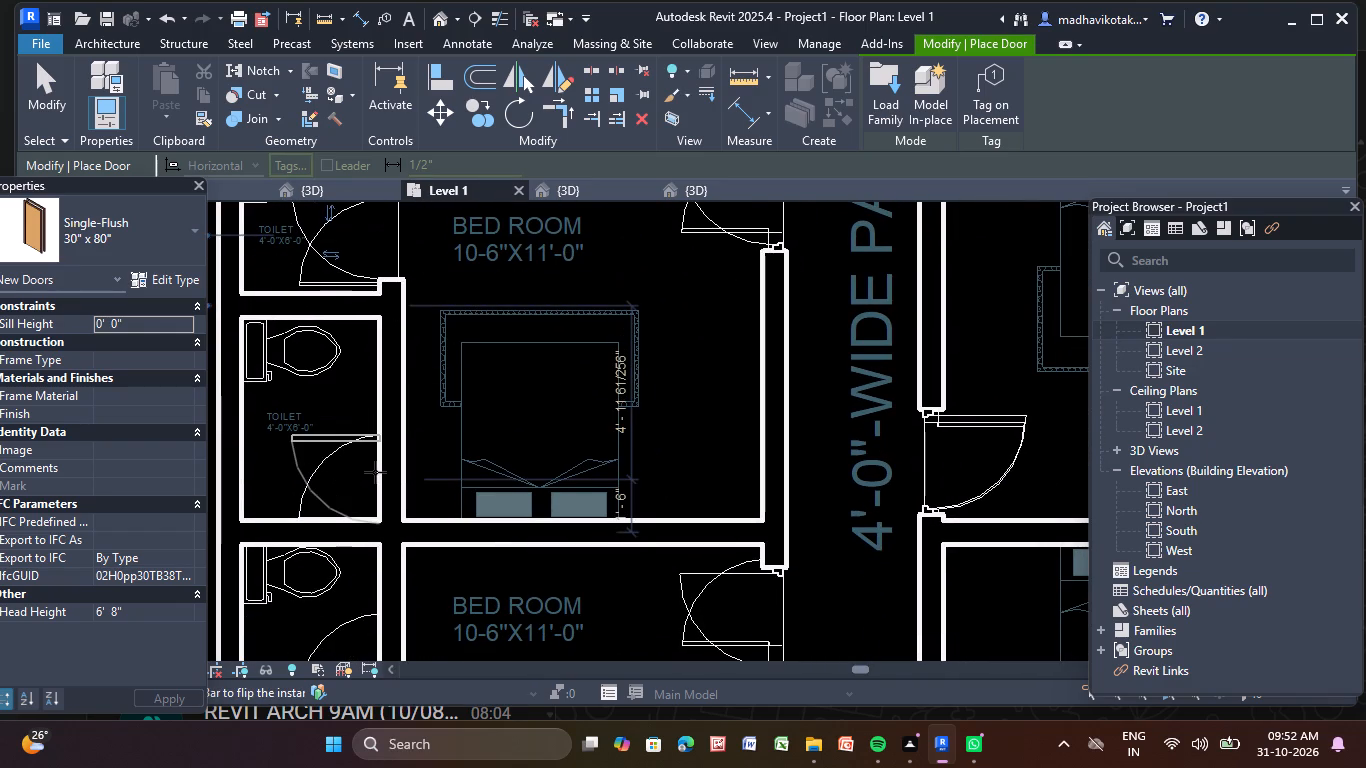
click(377, 468)
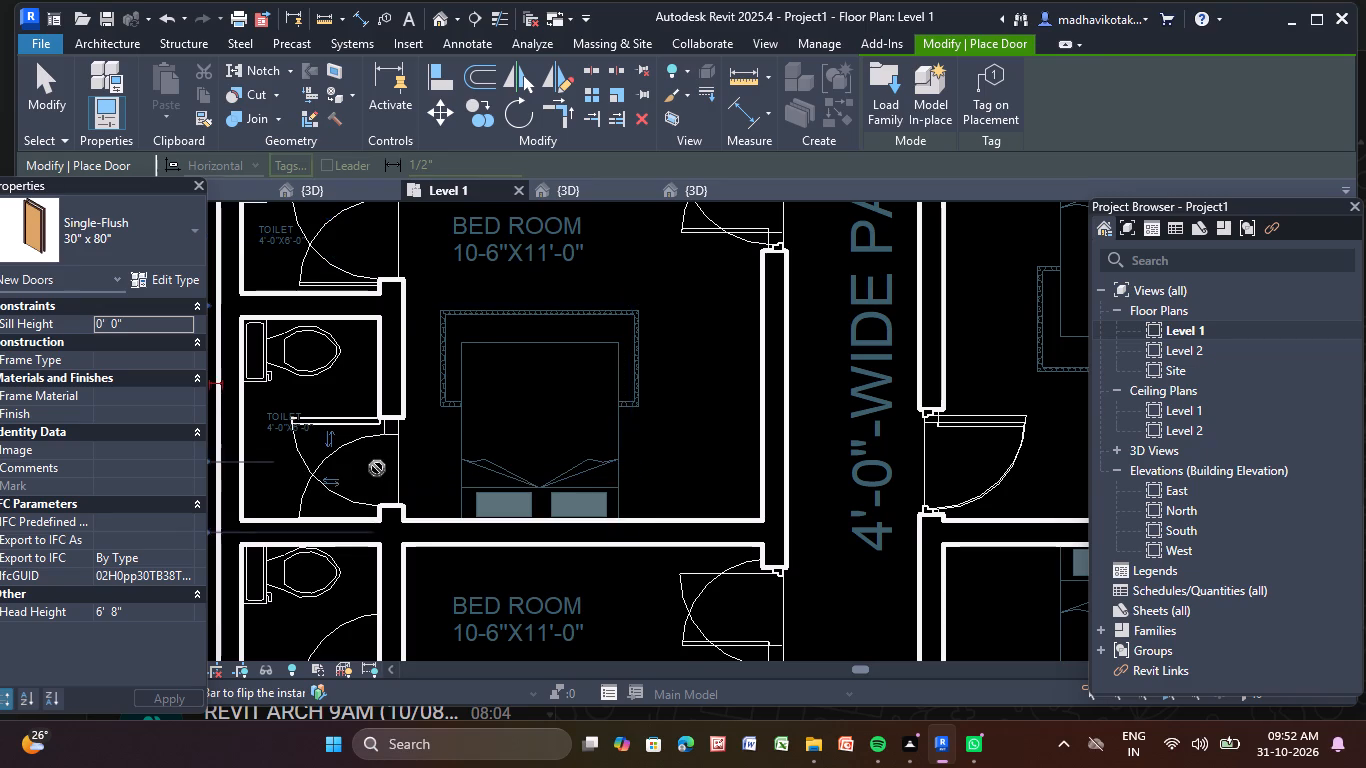
Place Single-Flush 30" x 80" doors in both toilets of the third west-side bedroom, each about 2'-0" from its south wall.
scroll(377, 468, down, 2)
middle_drag(377, 468, 372, 452)
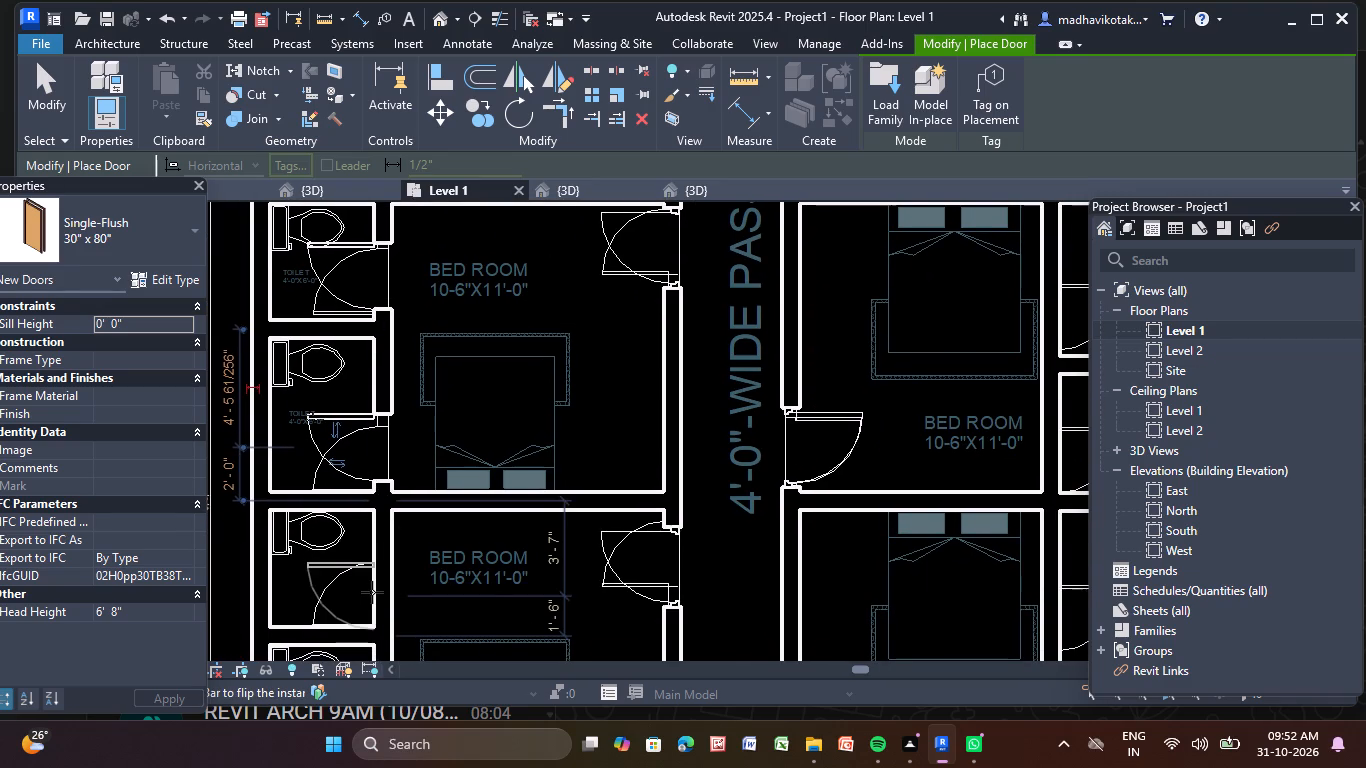
click(370, 585)
scroll(370, 585, down, 2)
middle_drag(370, 585, 400, 344)
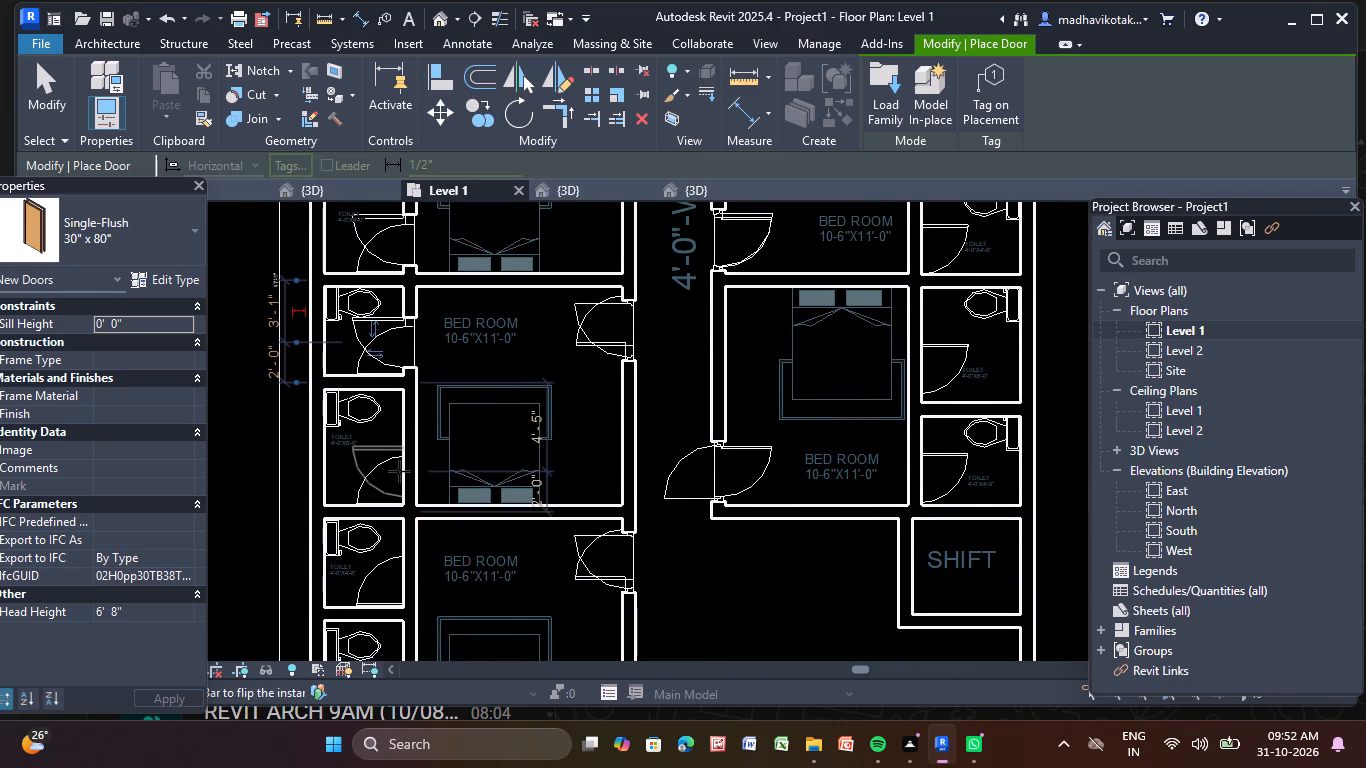
click(399, 471)
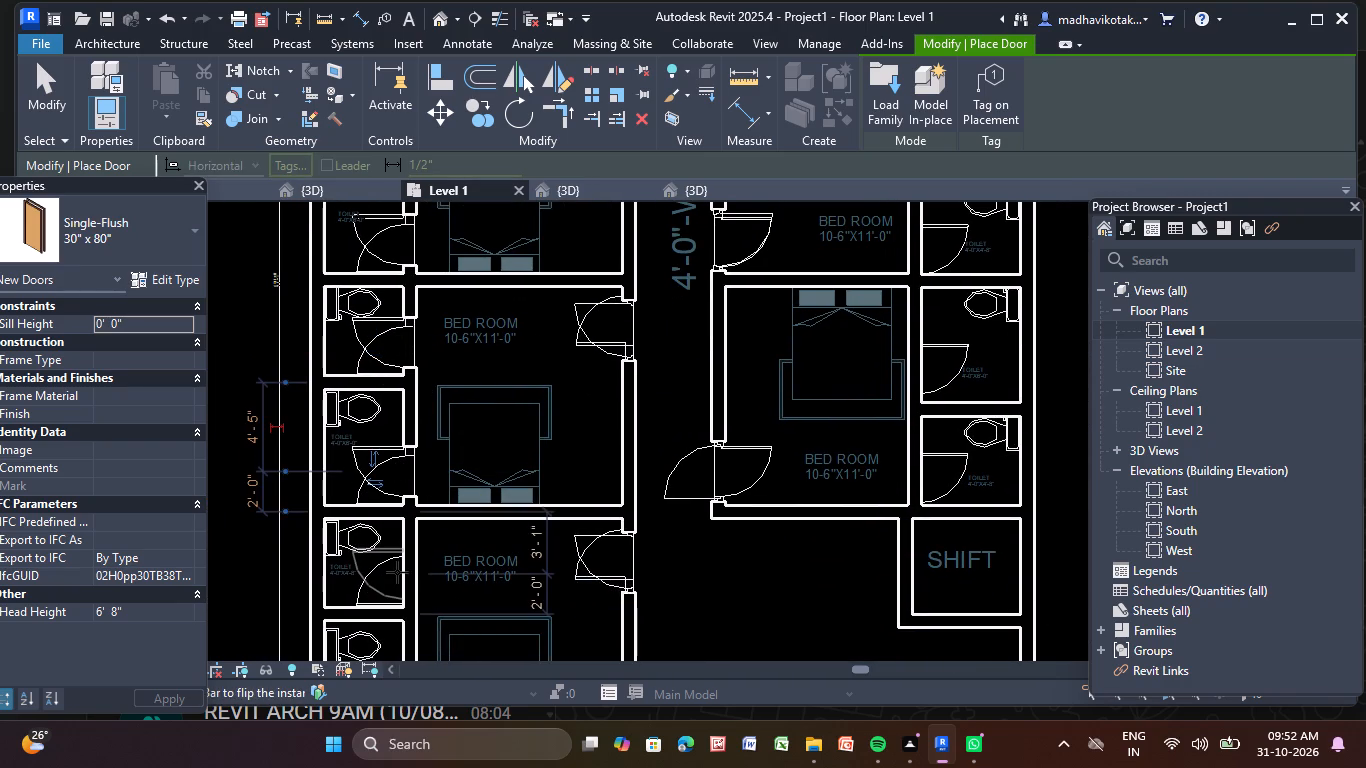
Place a Single-Flush 30" x 80" door in the northern toilet of the southernmost west-side bedroom, about 2'-0" from its south wall.
click(397, 572)
scroll(397, 572, down, 2)
middle_drag(397, 572, 420, 420)
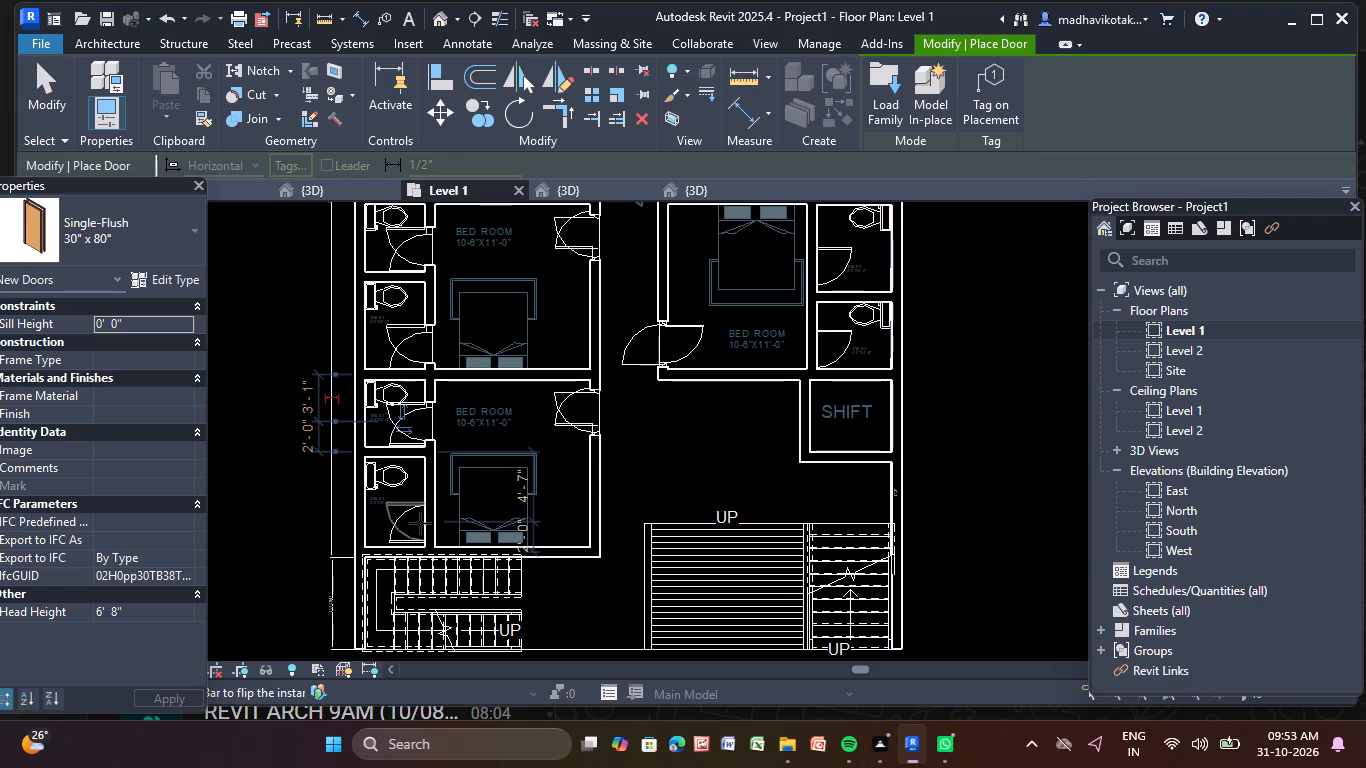
Place a Single-Flush 30" x 80" door in the southern toilet of the southernmost west-side bedroom, about 2'-0" from its south wall.
click(421, 523)
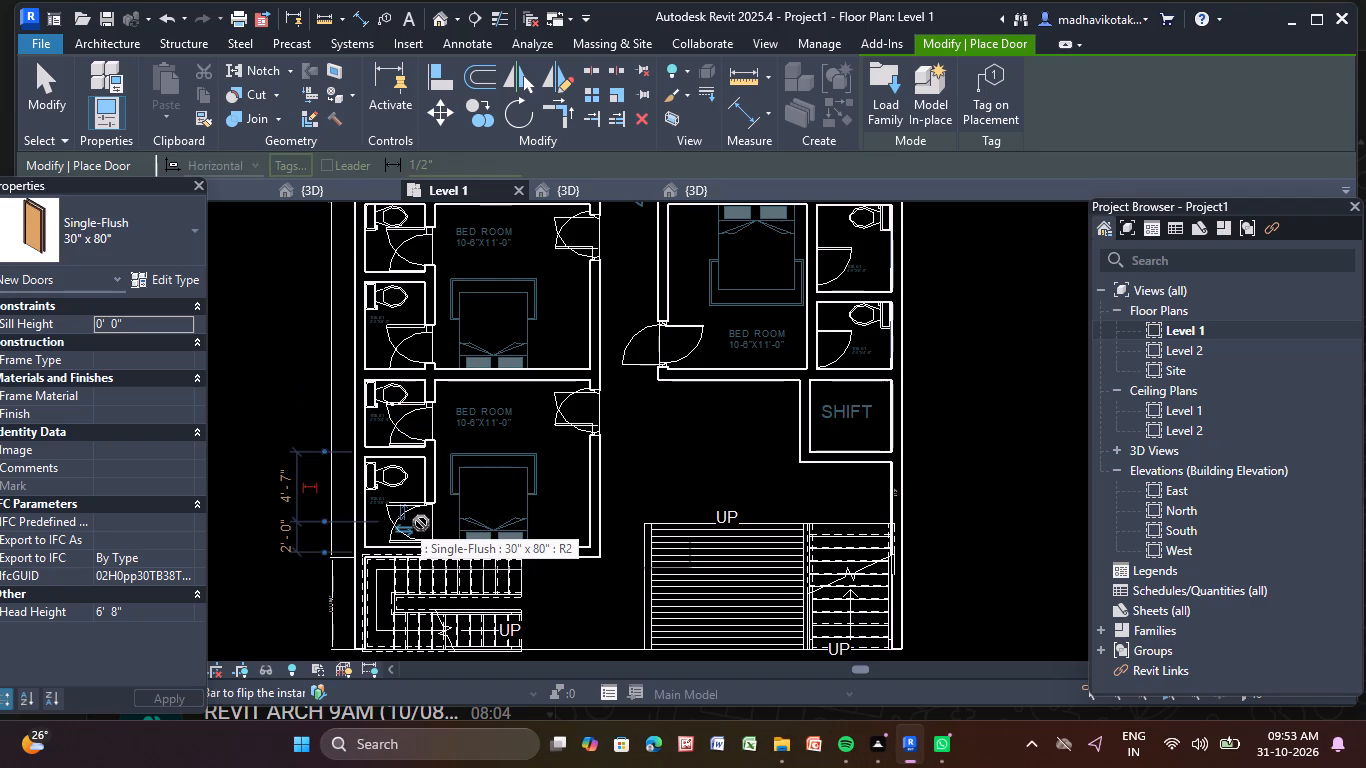
Place Single-Flush 30" x 80" doors in both toilets of the northernmost east-side bedroom, each about 2'-0" from its south wall.
scroll(524, 444, down, 3)
middle_drag(543, 451, 592, 642)
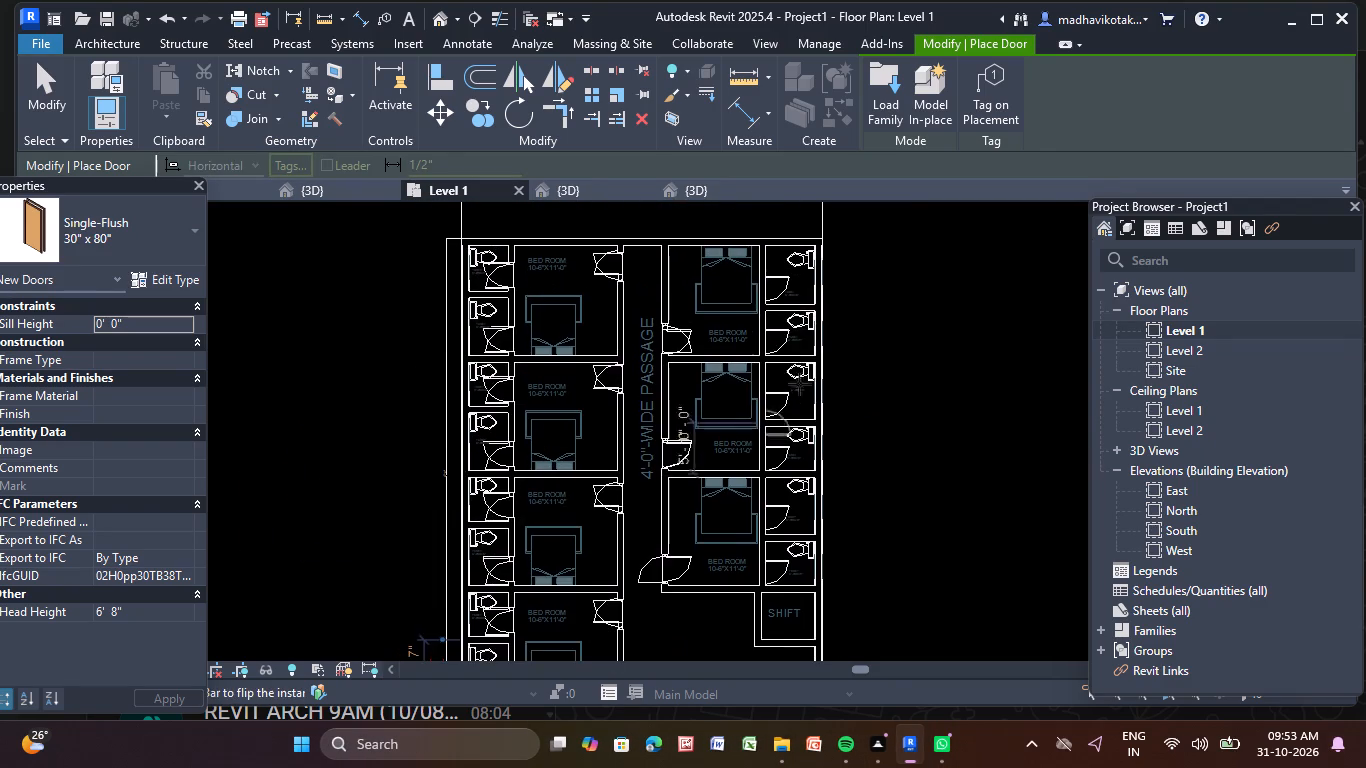
middle_drag(747, 347, 679, 503)
scroll(679, 503, up, 5)
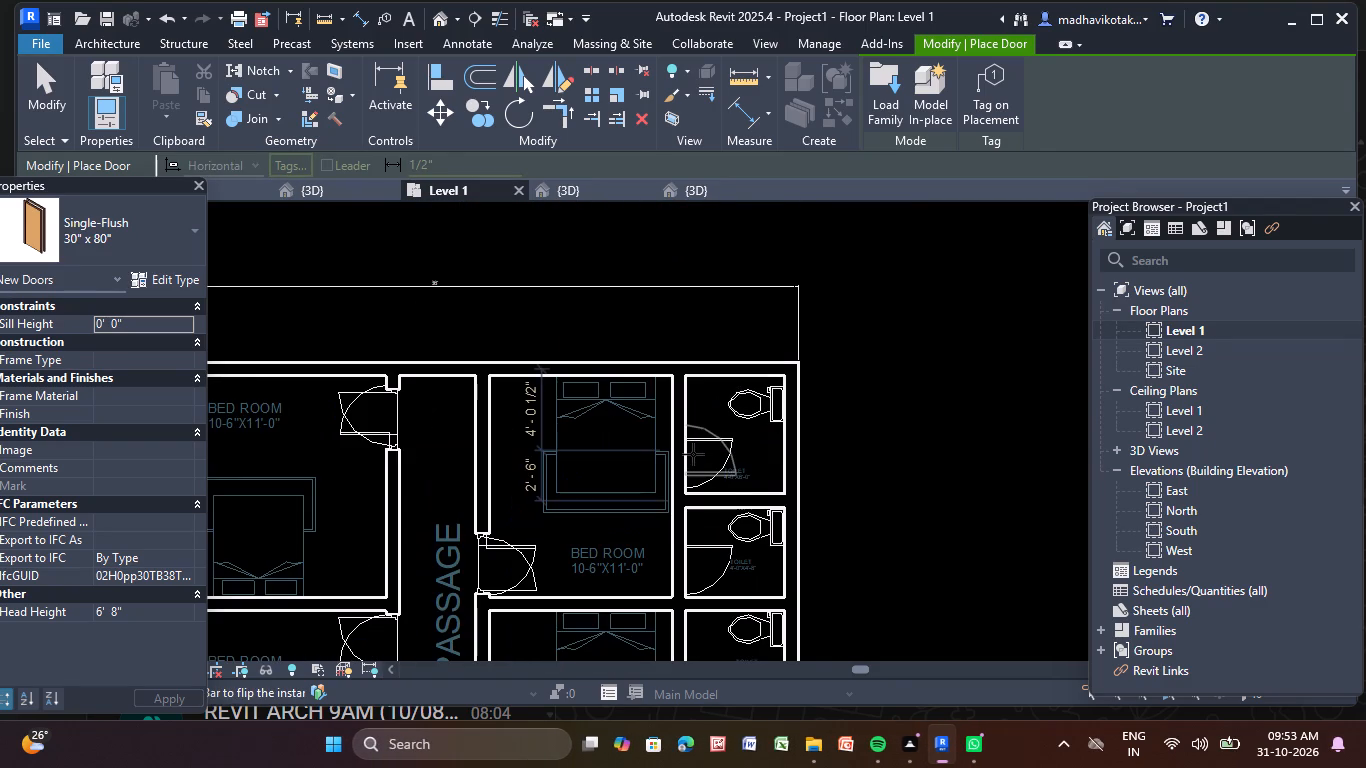
click(693, 459)
middle_drag(690, 457, 639, 372)
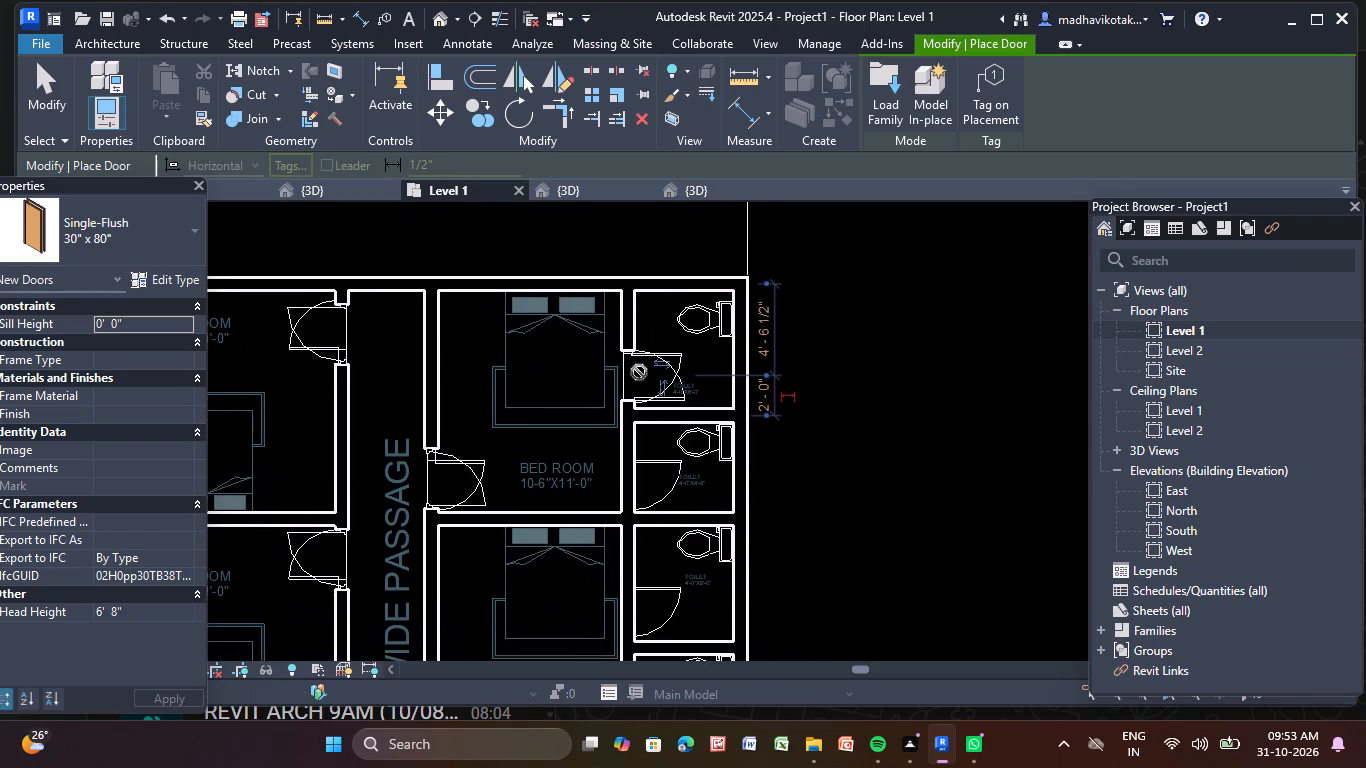
click(641, 483)
Place Single-Flush 30" x 80" doors in both toilets of the middle east-side bedroom, each about 2'-0" from its south wall.
middle_drag(642, 483, 588, 312)
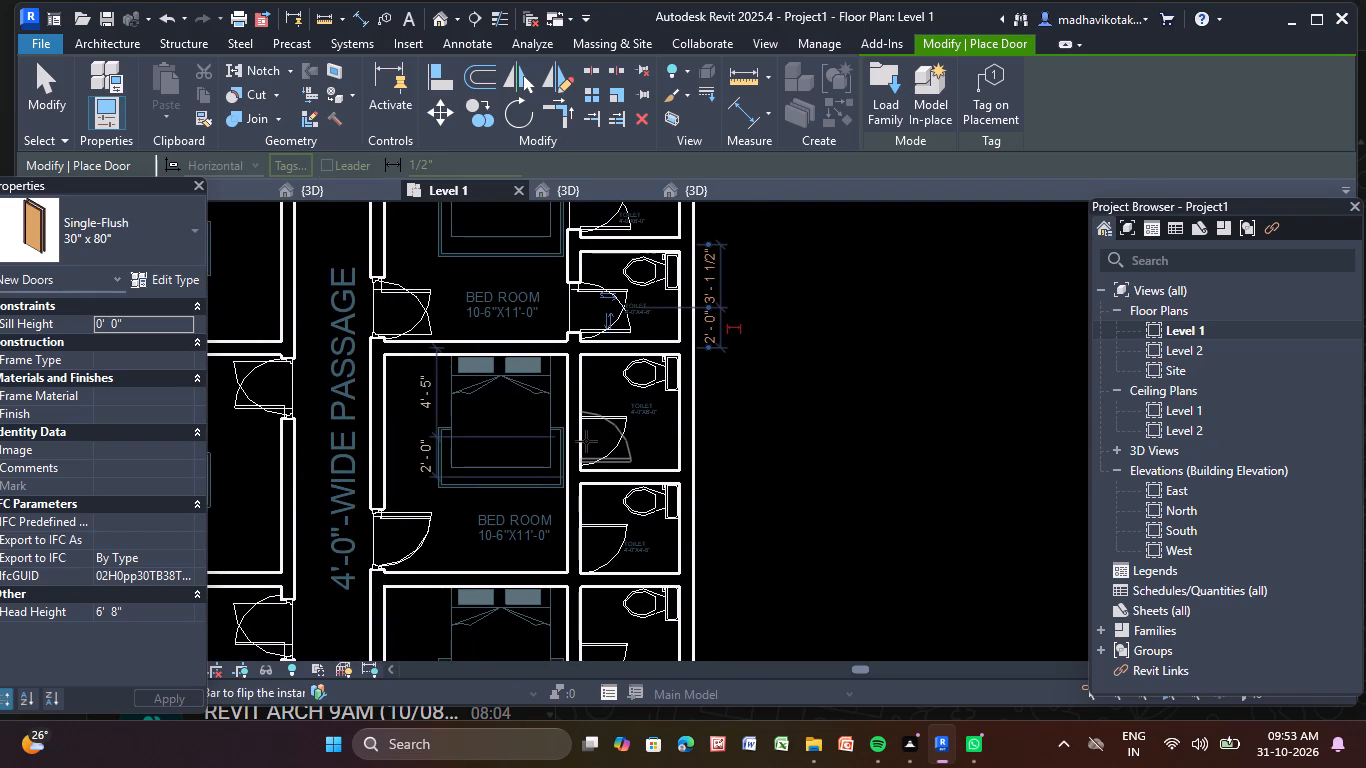
click(586, 441)
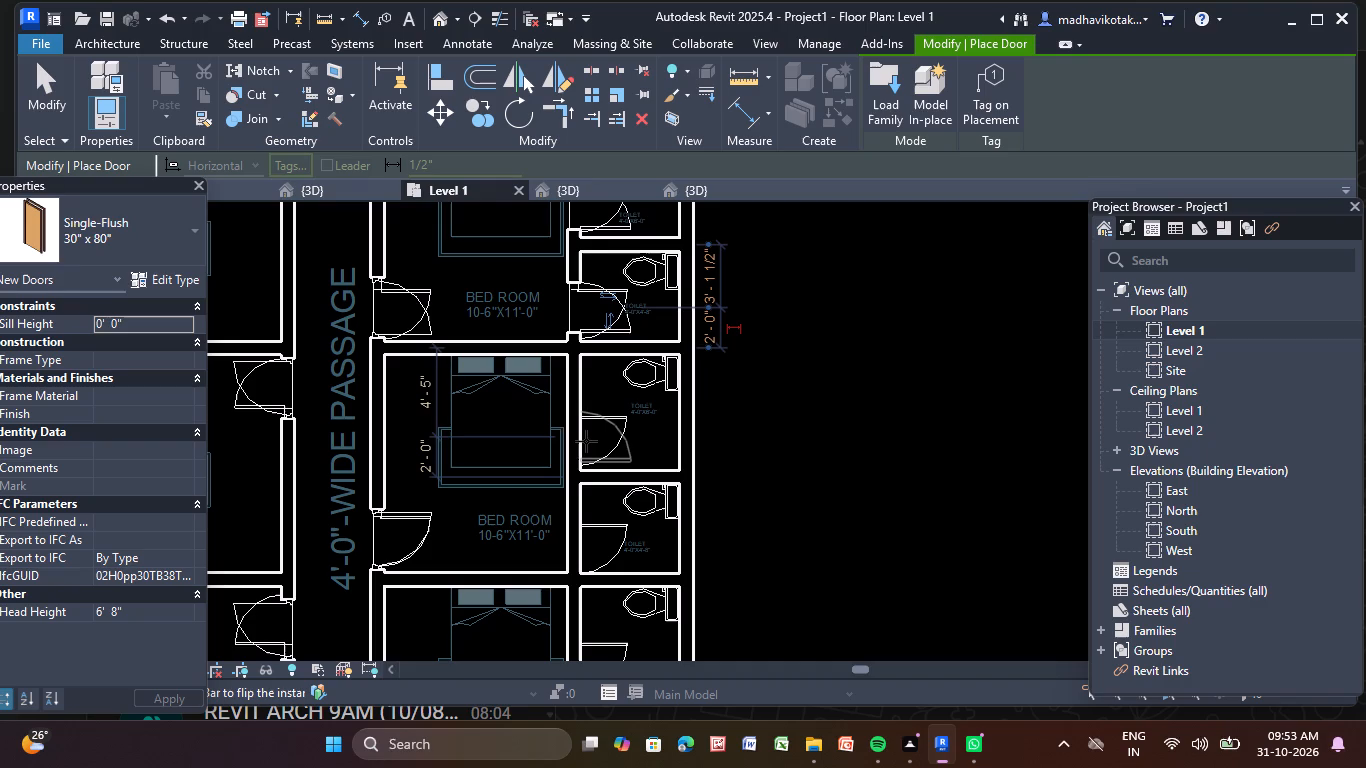
middle_drag(586, 441, 500, 291)
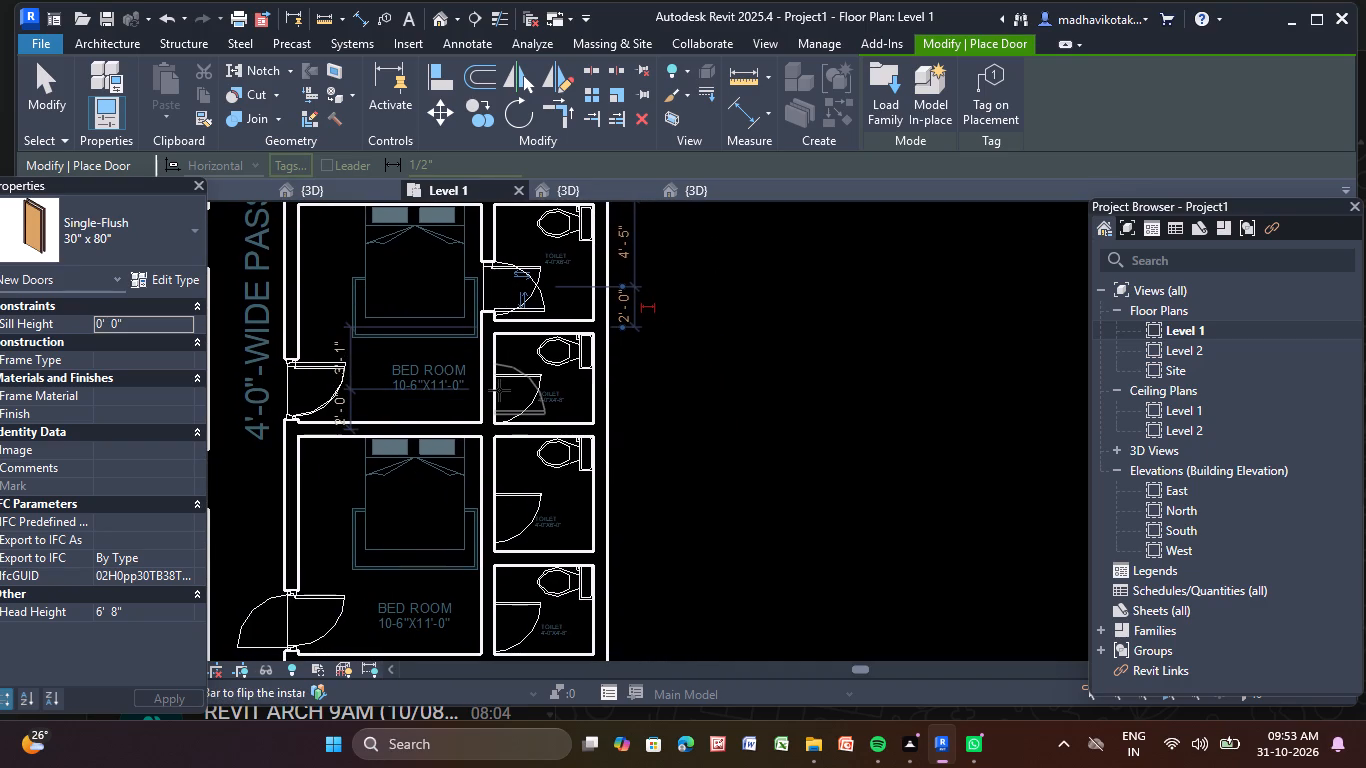
click(499, 390)
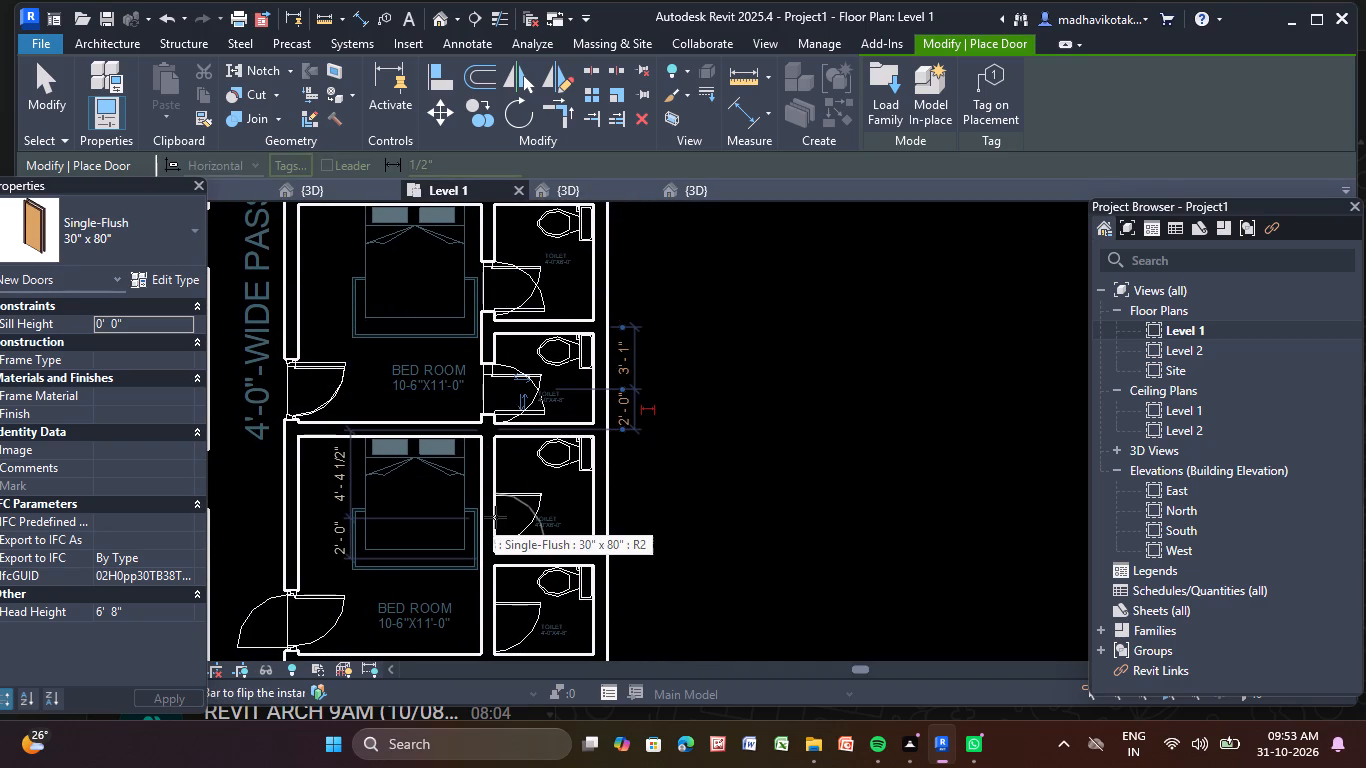
Place Single-Flush 30" x 80" doors in both toilets of the southernmost east-side bedroom, each about 2'-0" from its south wall.
click(495, 517)
middle_drag(495, 518, 472, 389)
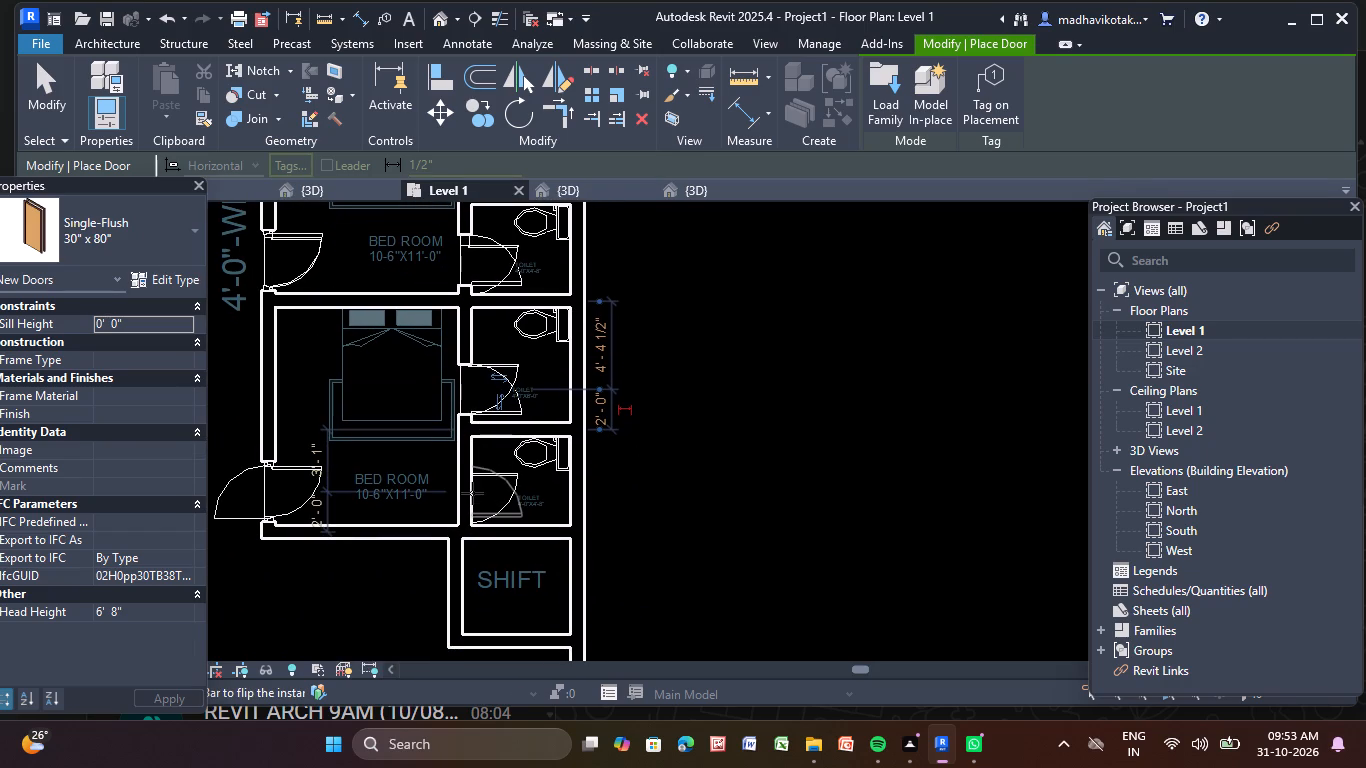
click(472, 493)
middle_drag(472, 493, 597, 480)
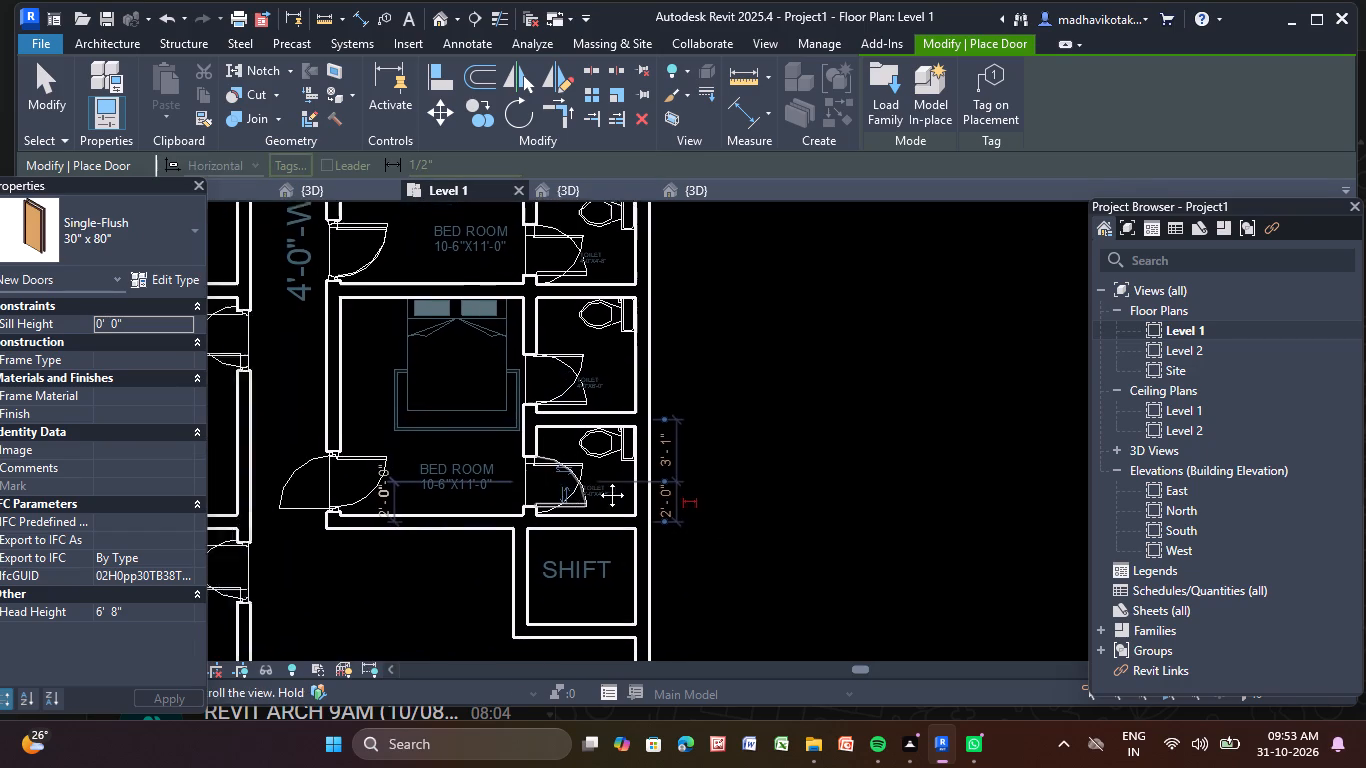
middle_drag(597, 480, 760, 521)
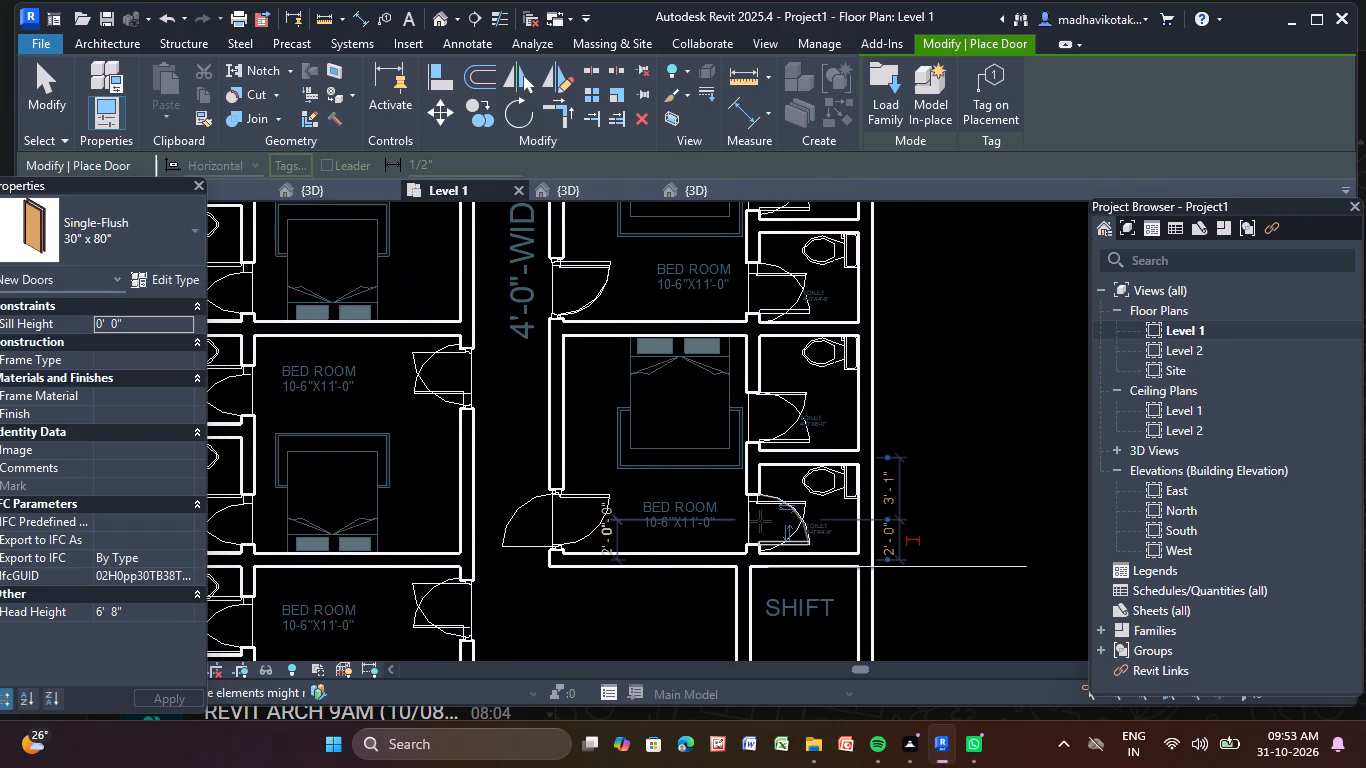
key(Escape)
key(Escape)
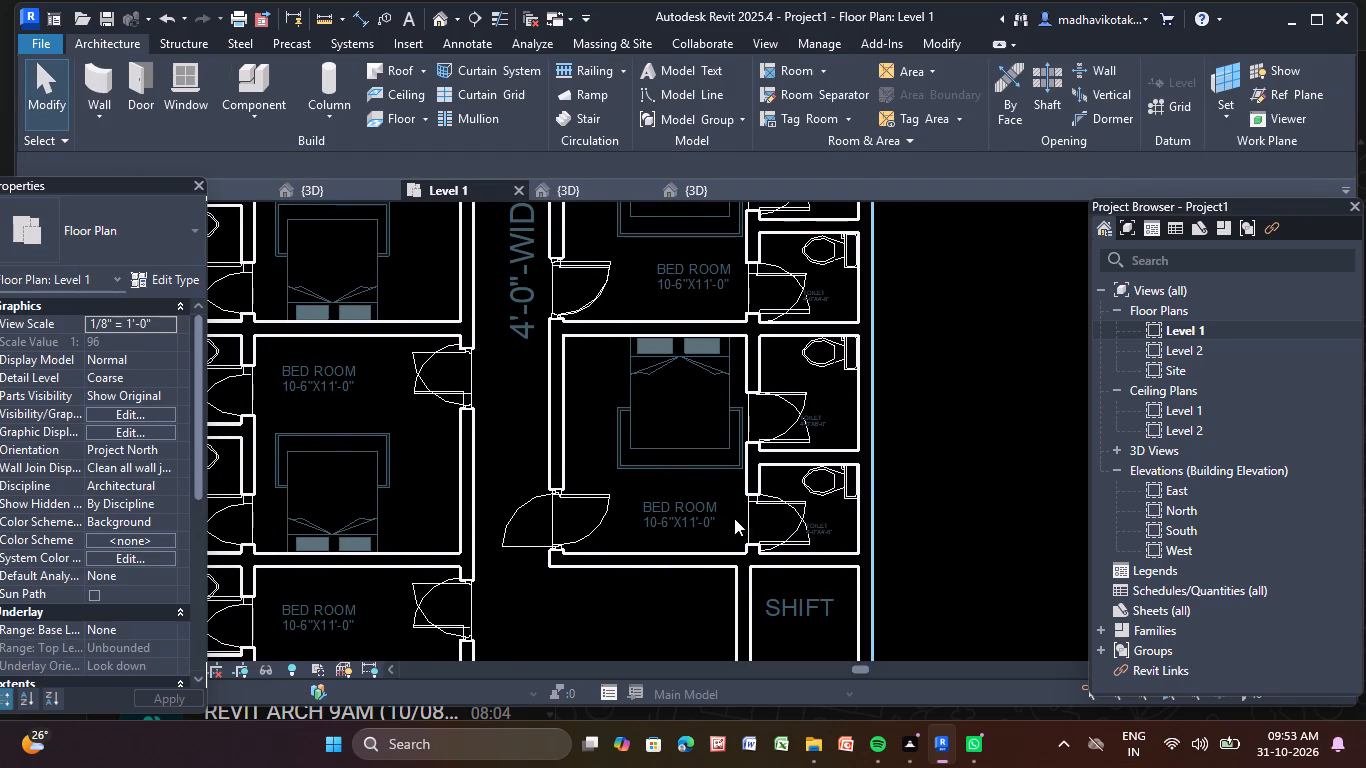
Flip the hand of both toilet doors in the middle east-side bedroom to match the imported plan.
click(797, 539)
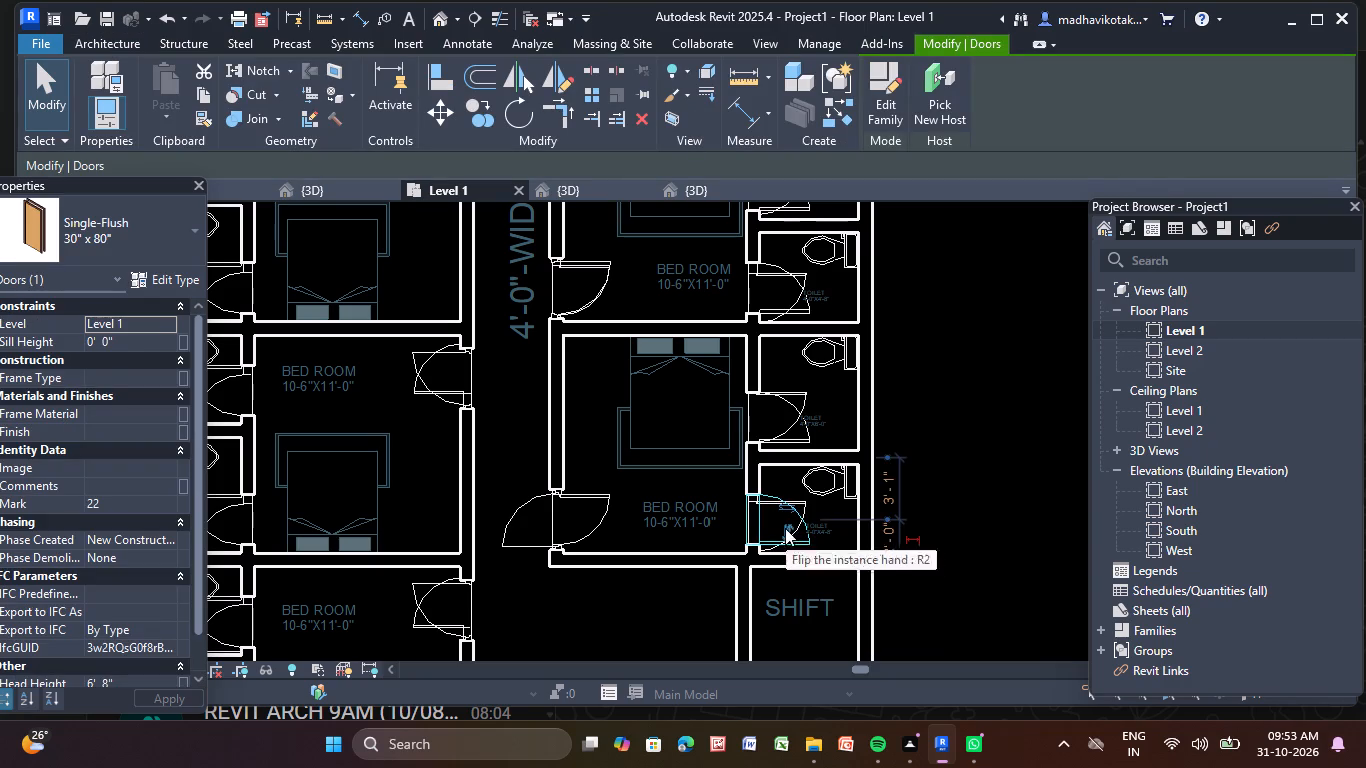
middle_drag(799, 414, 801, 565)
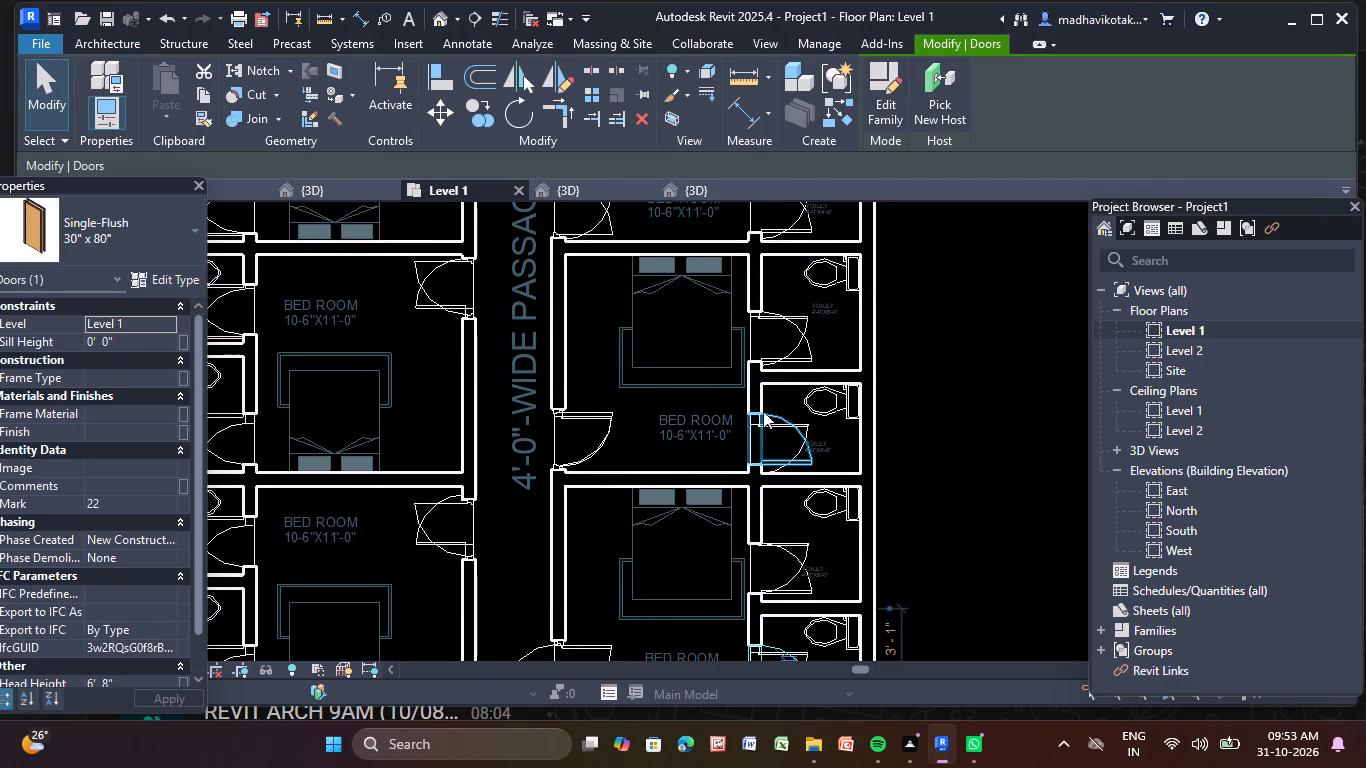
click(778, 423)
scroll(787, 447, up, 3)
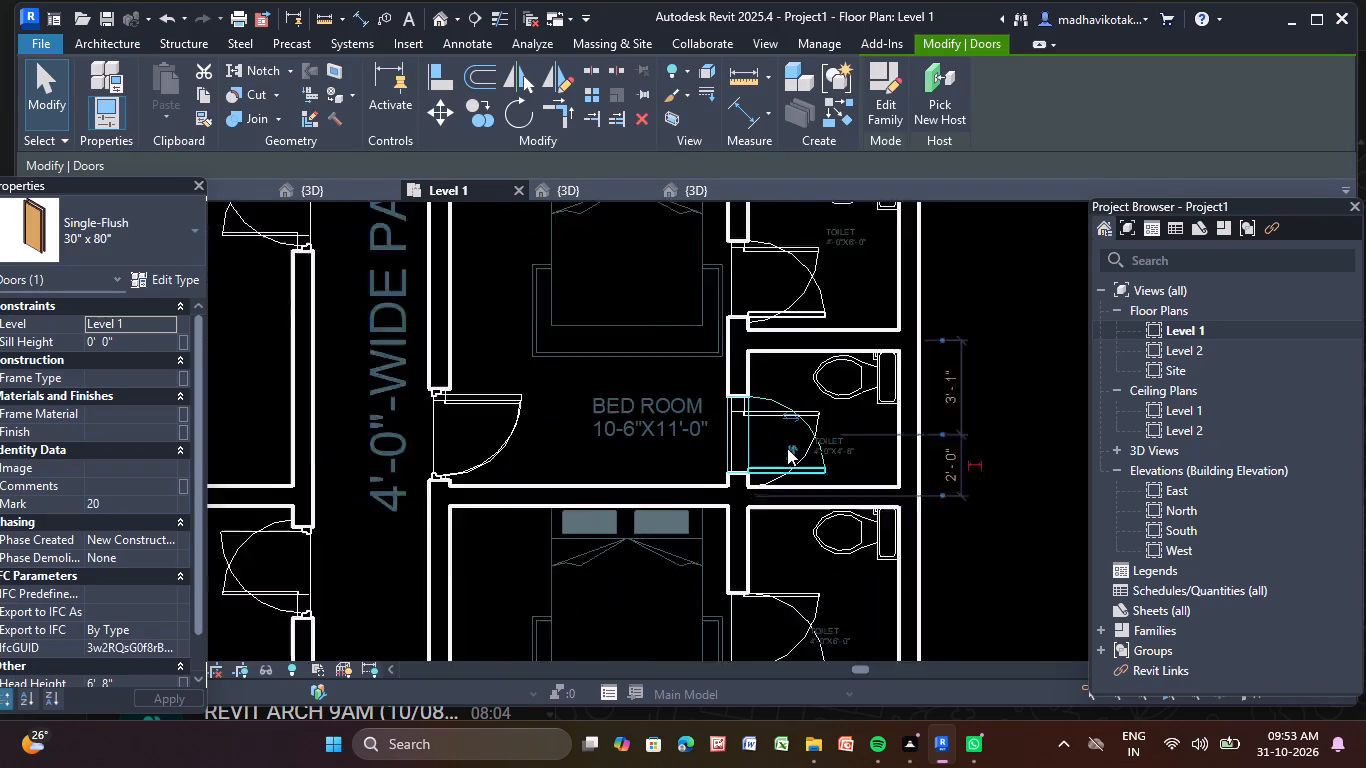
scroll(787, 448, up, 1)
click(795, 445)
middle_drag(786, 429, 794, 489)
click(807, 353)
middle_drag(807, 353, 802, 372)
scroll(798, 361, up, 1)
click(798, 351)
Flip the hand of both toilet doors in the northernmost east-side bedroom to match the imported plan.
scroll(791, 346, down, 2)
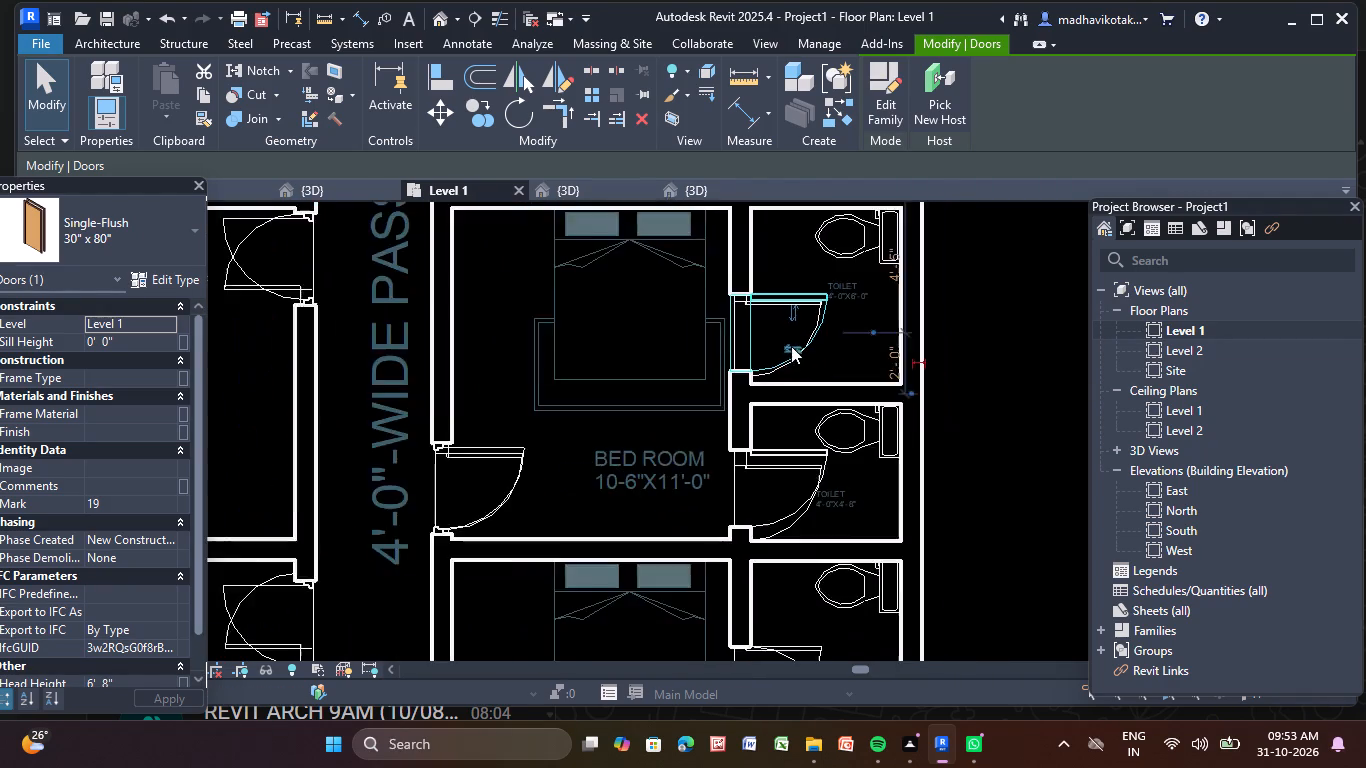
middle_drag(791, 346, 824, 575)
click(827, 390)
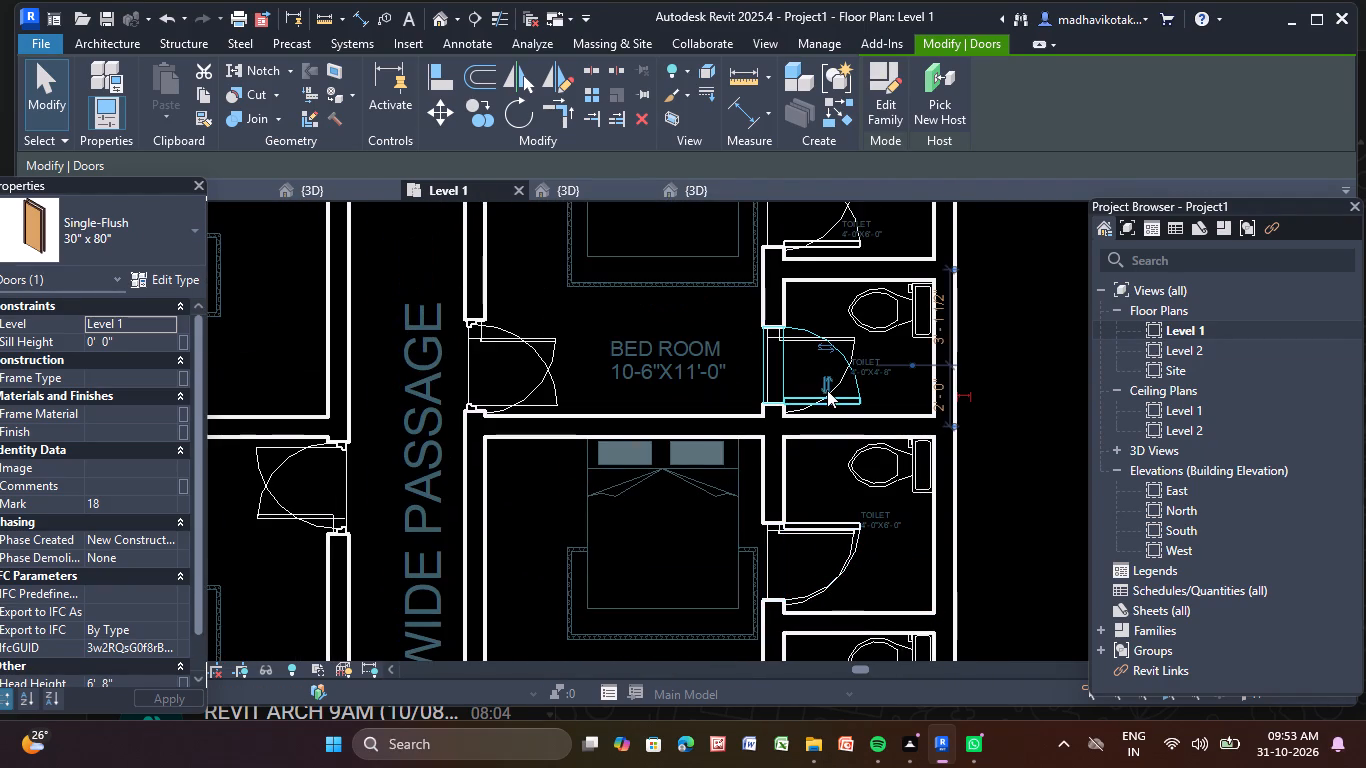
click(830, 377)
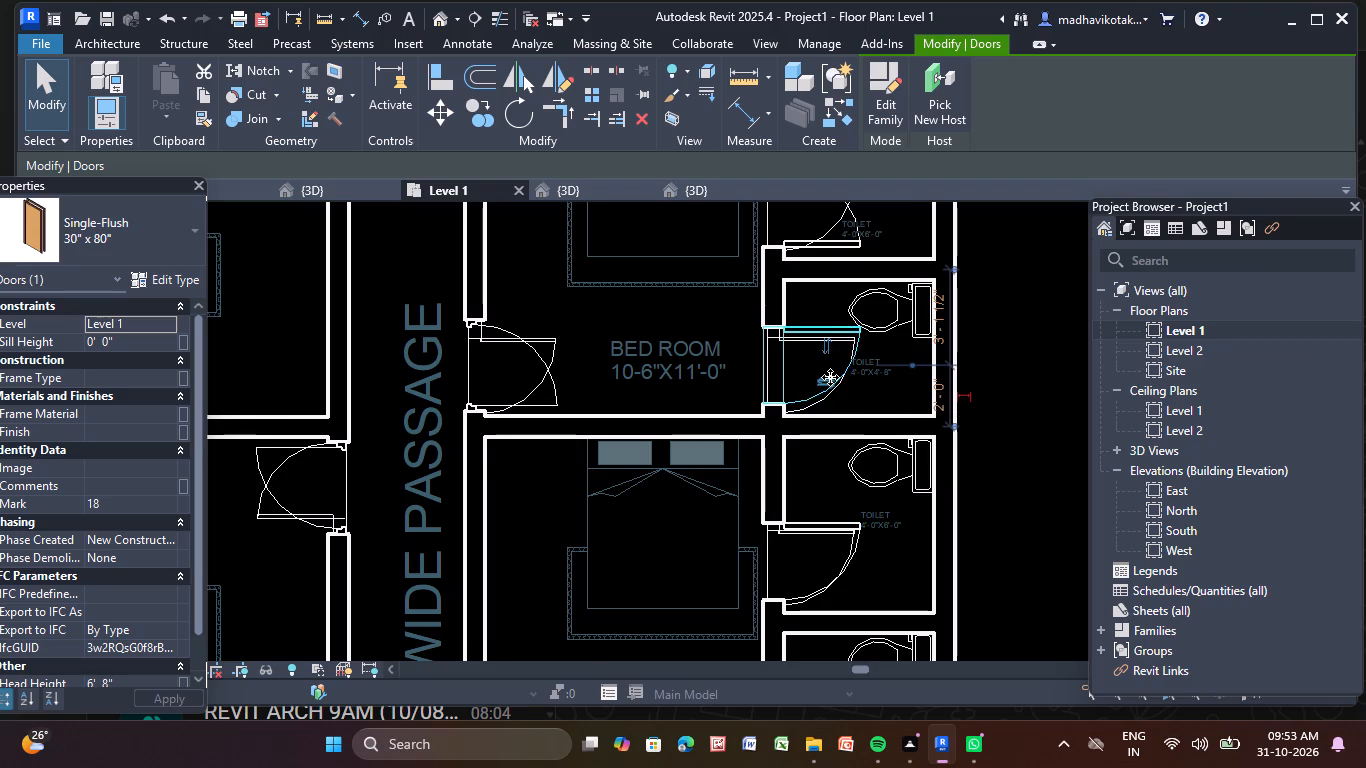
scroll(830, 377, down, 1)
middle_drag(830, 377, 800, 506)
click(790, 382)
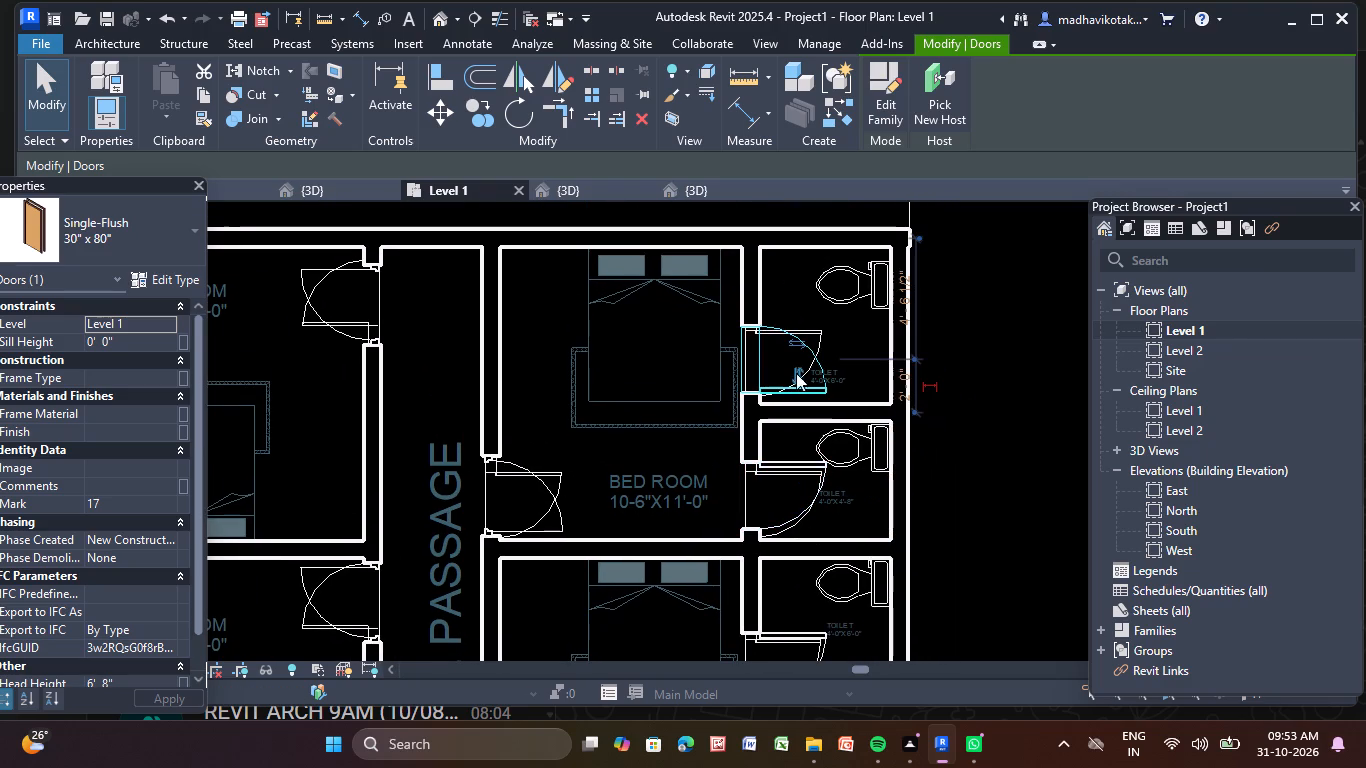
click(798, 371)
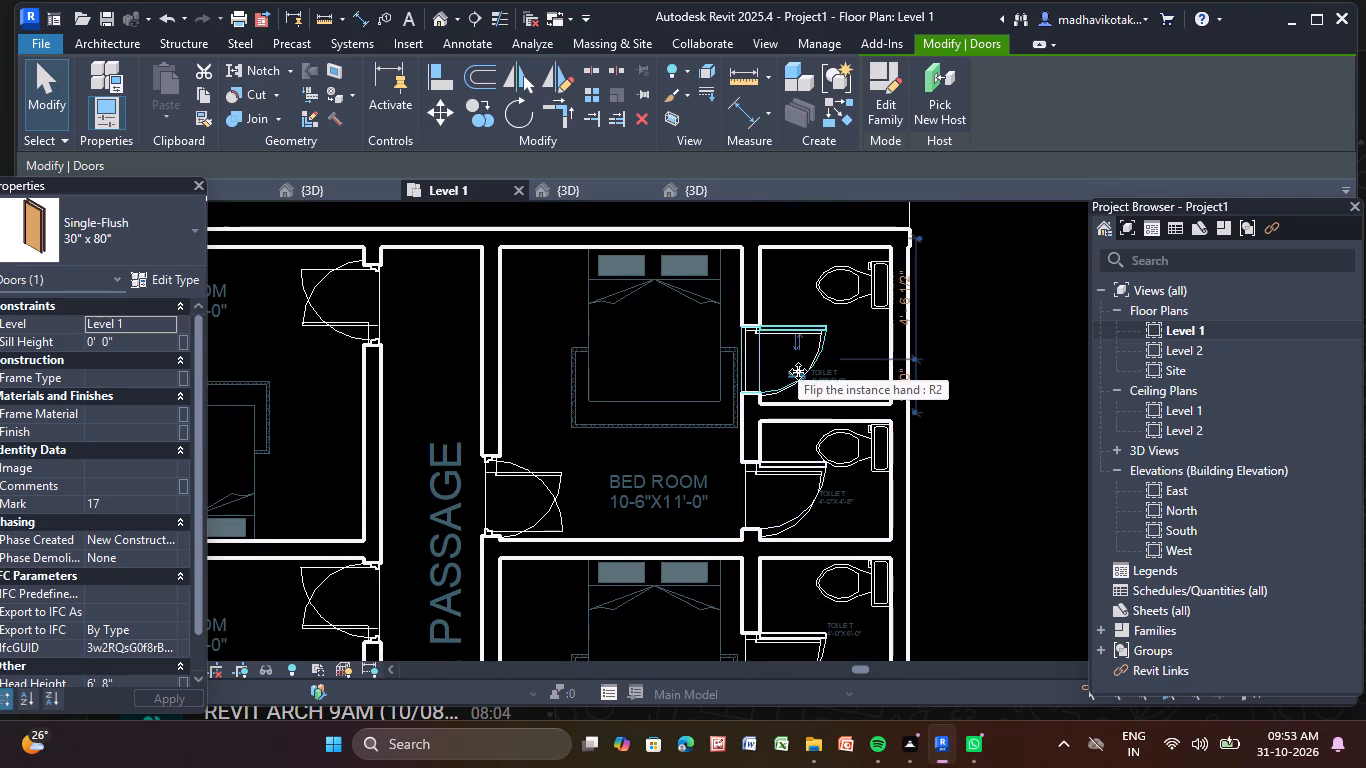
scroll(791, 374, down, 3)
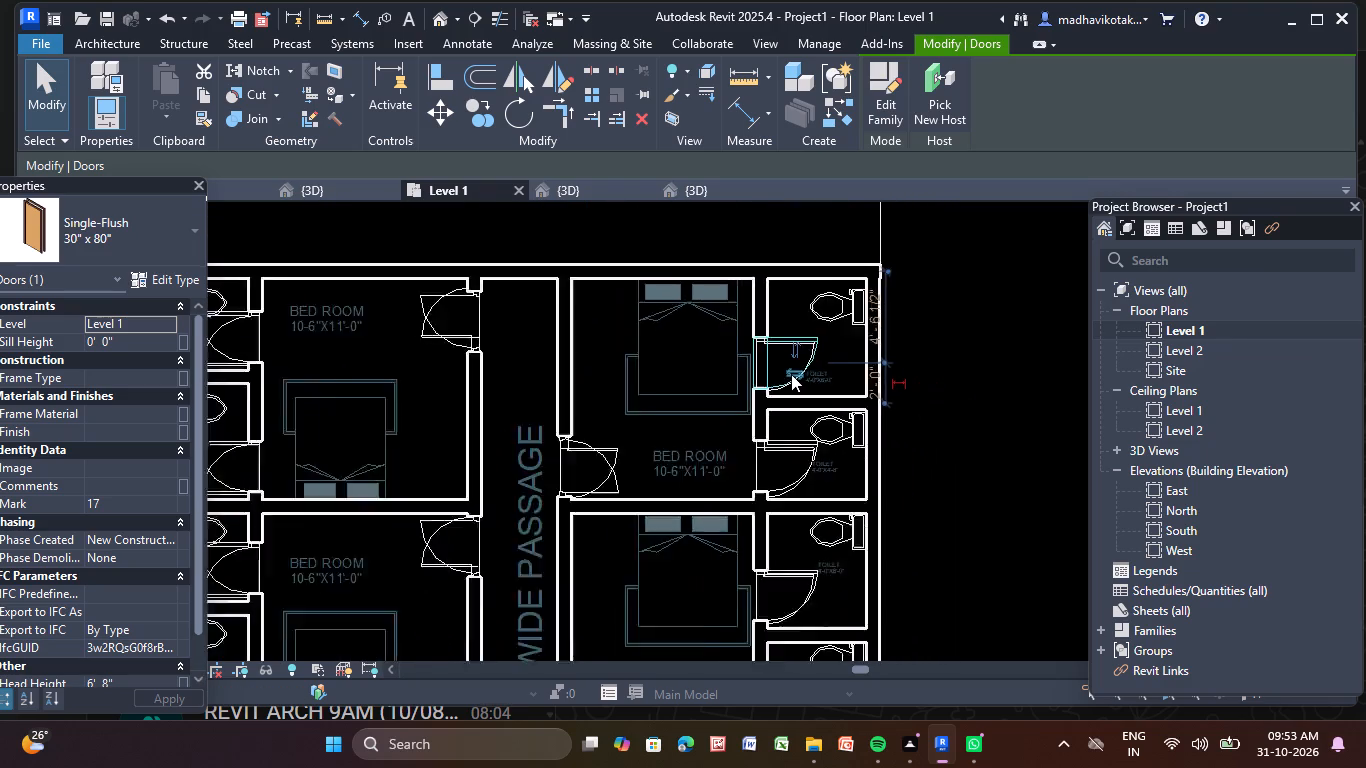
scroll(791, 374, down, 2)
middle_drag(791, 374, 809, 330)
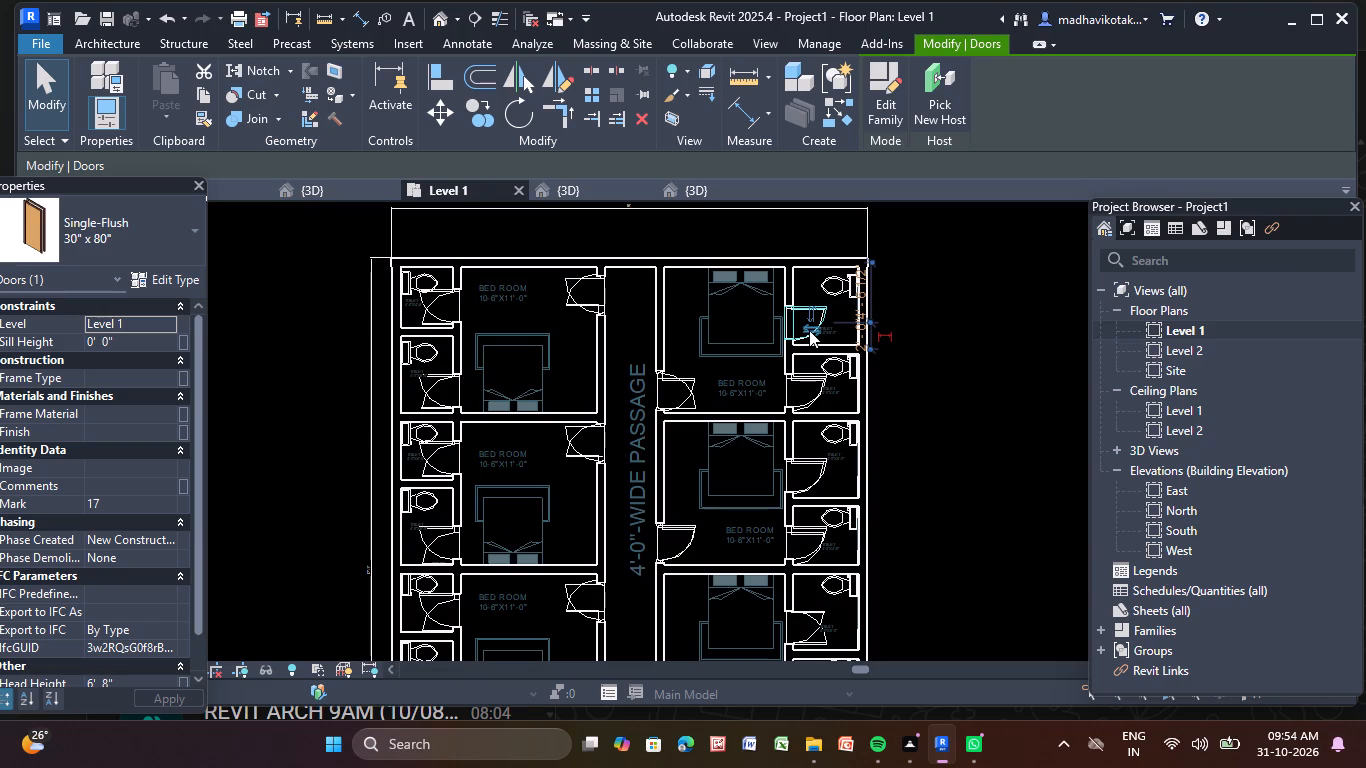
key(Escape)
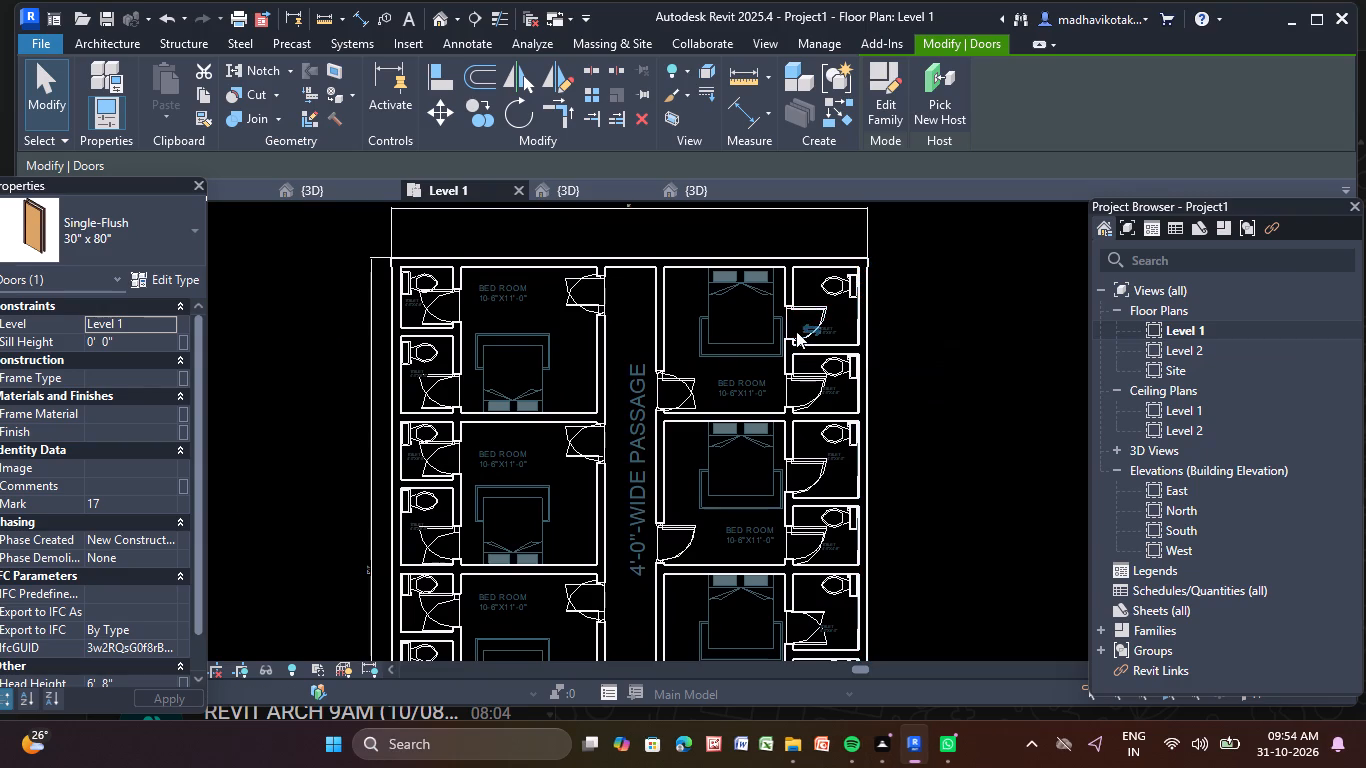
key(Escape)
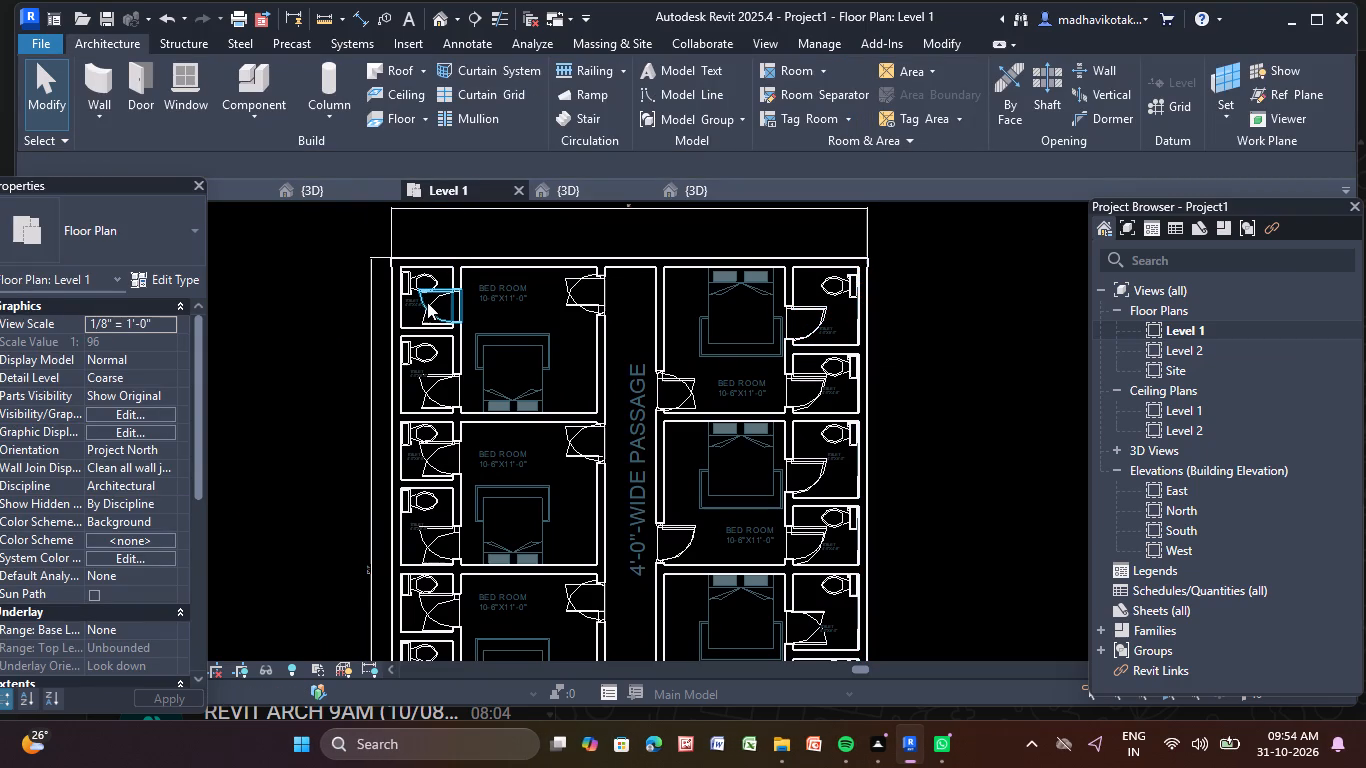
Flip the hand of both toilet doors in the northernmost west-side bedroom to match the imported plan.
click(427, 302)
scroll(428, 299, up, 5)
middle_drag(430, 298, 470, 244)
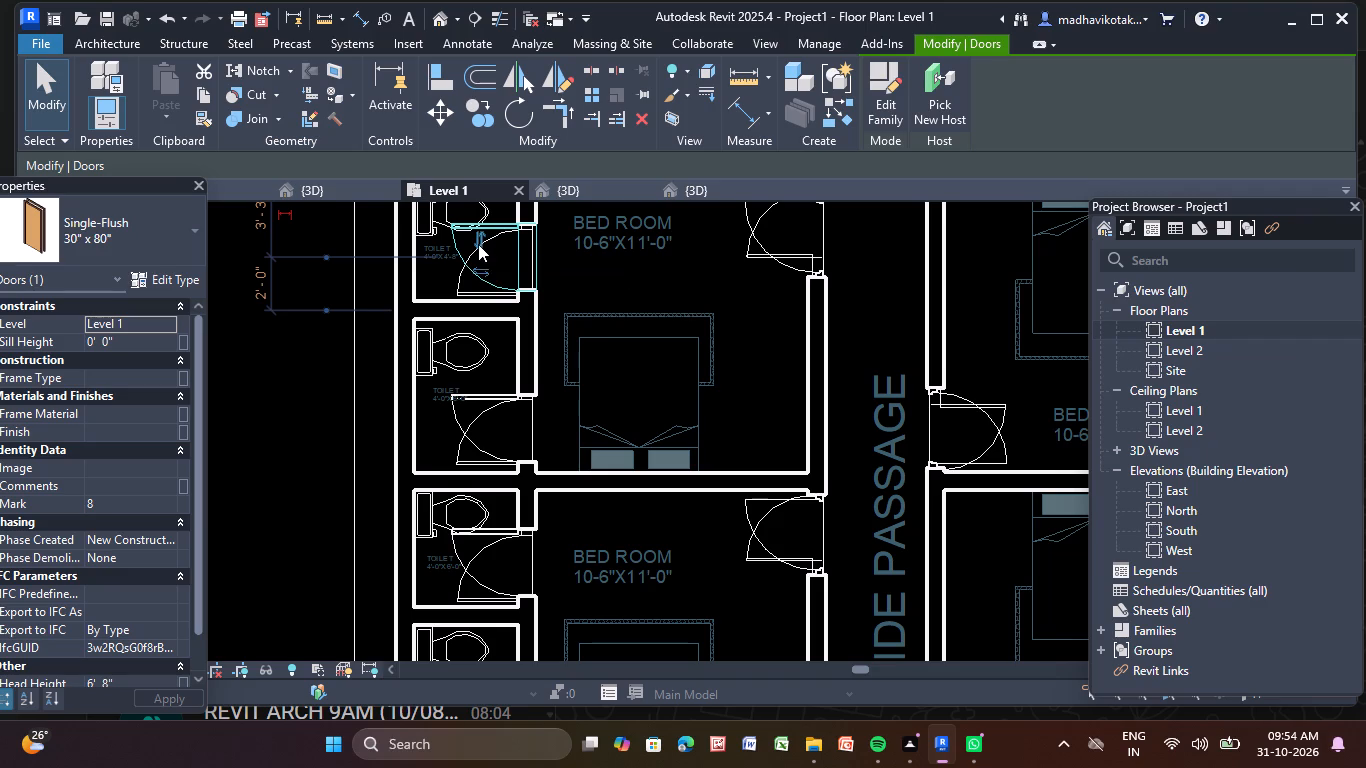
click(478, 244)
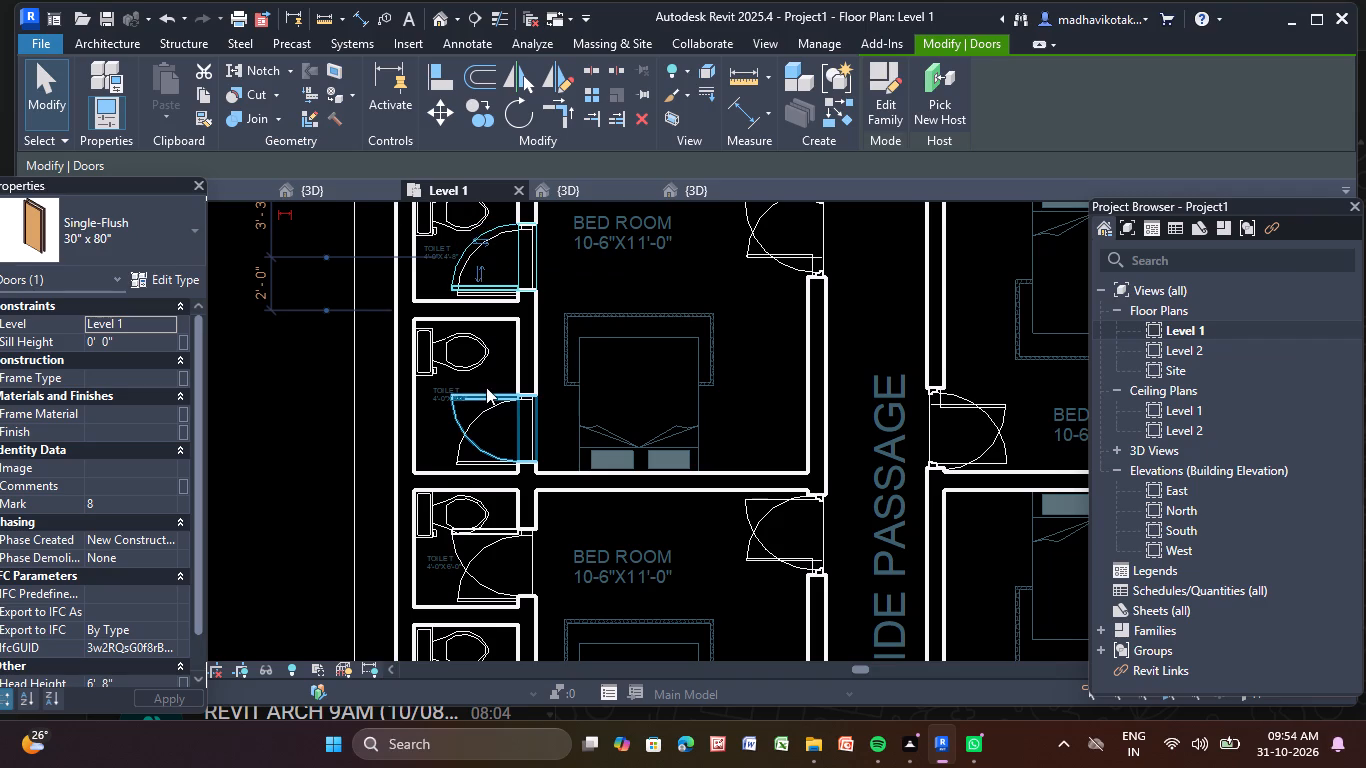
click(477, 394)
middle_drag(477, 394, 468, 279)
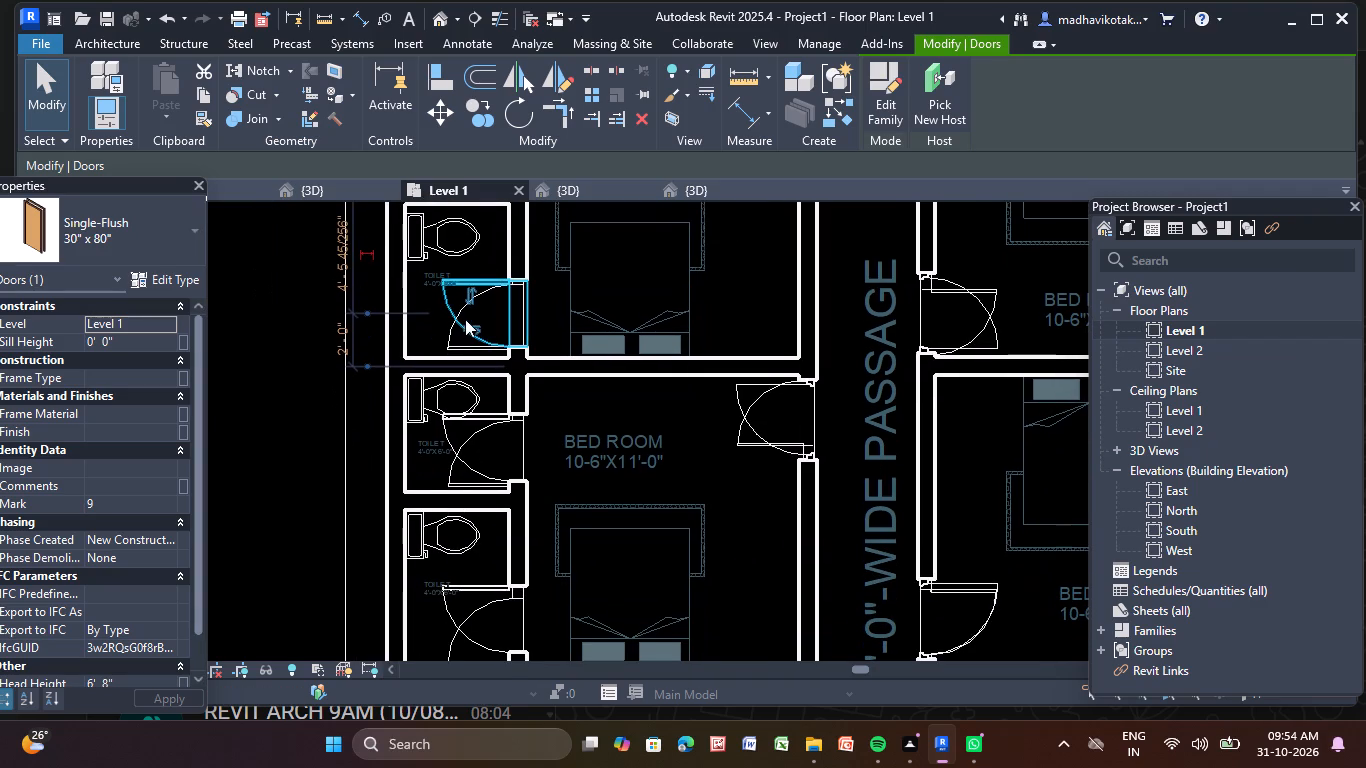
double_click(465, 298)
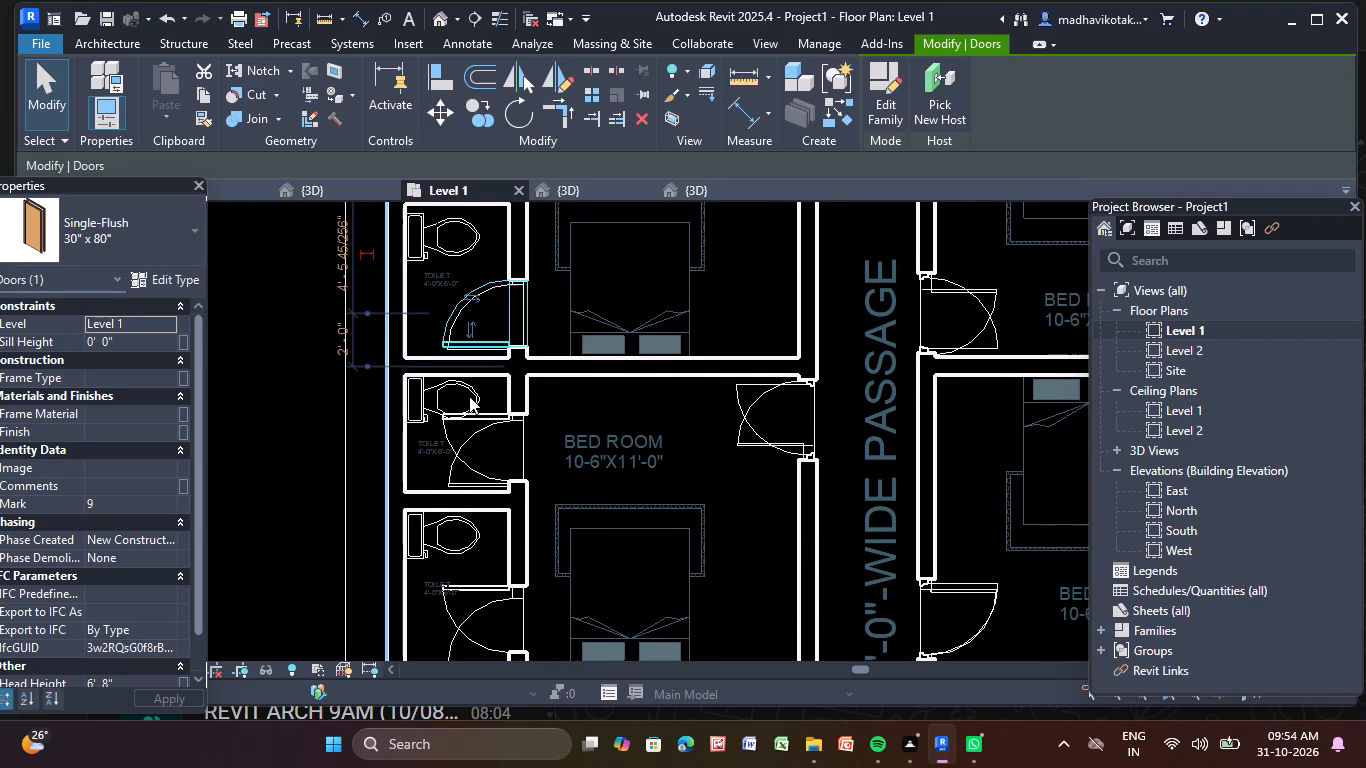
Flip the hand of both toilet doors in the second west-side bedroom to match the imported plan.
middle_drag(477, 441, 462, 341)
click(471, 321)
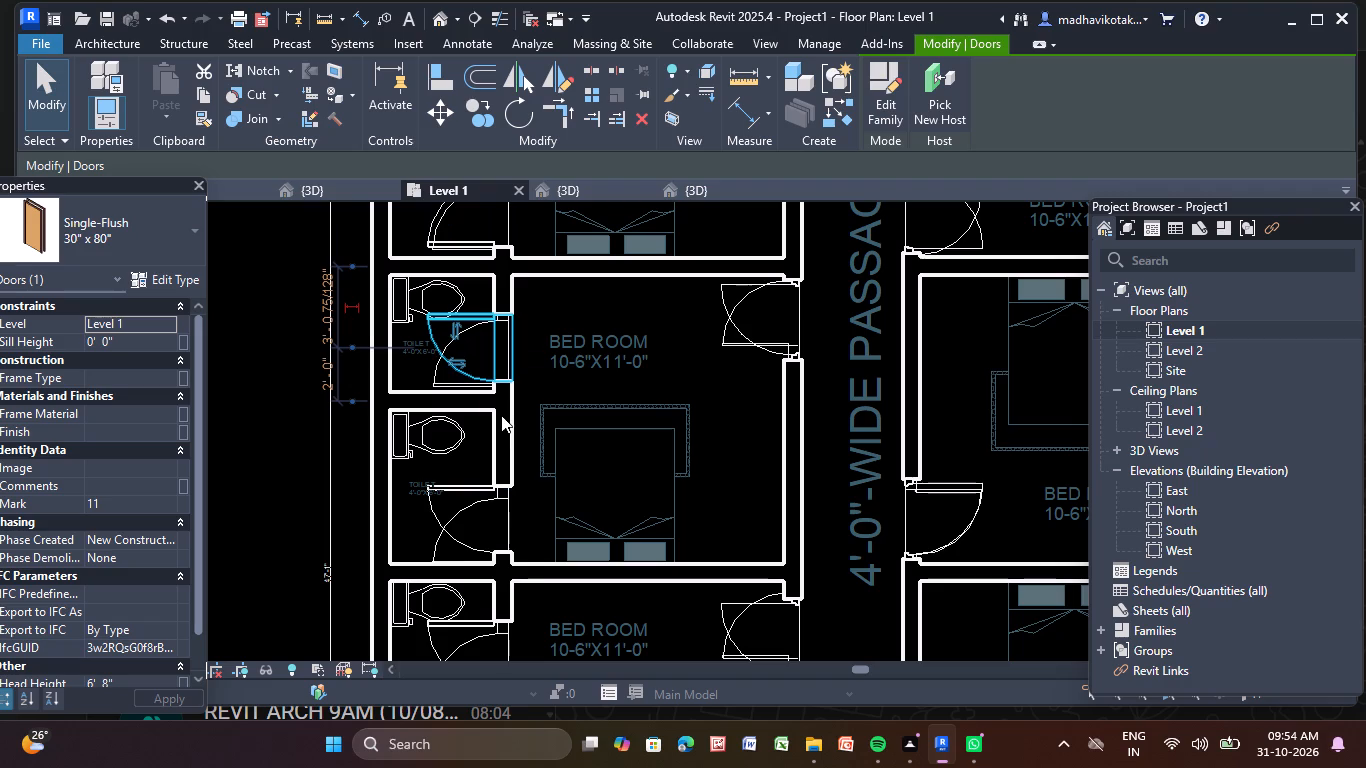
click(453, 329)
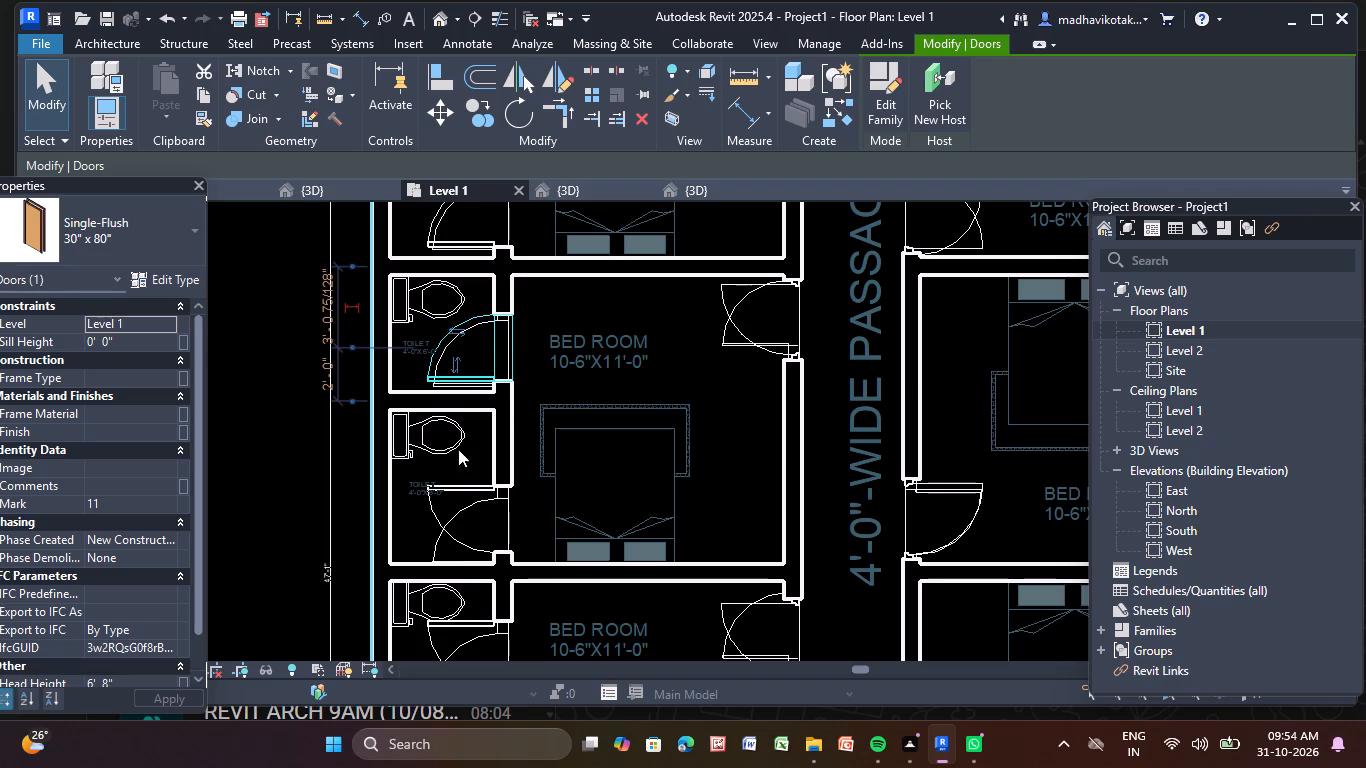
click(473, 486)
middle_drag(472, 484, 478, 309)
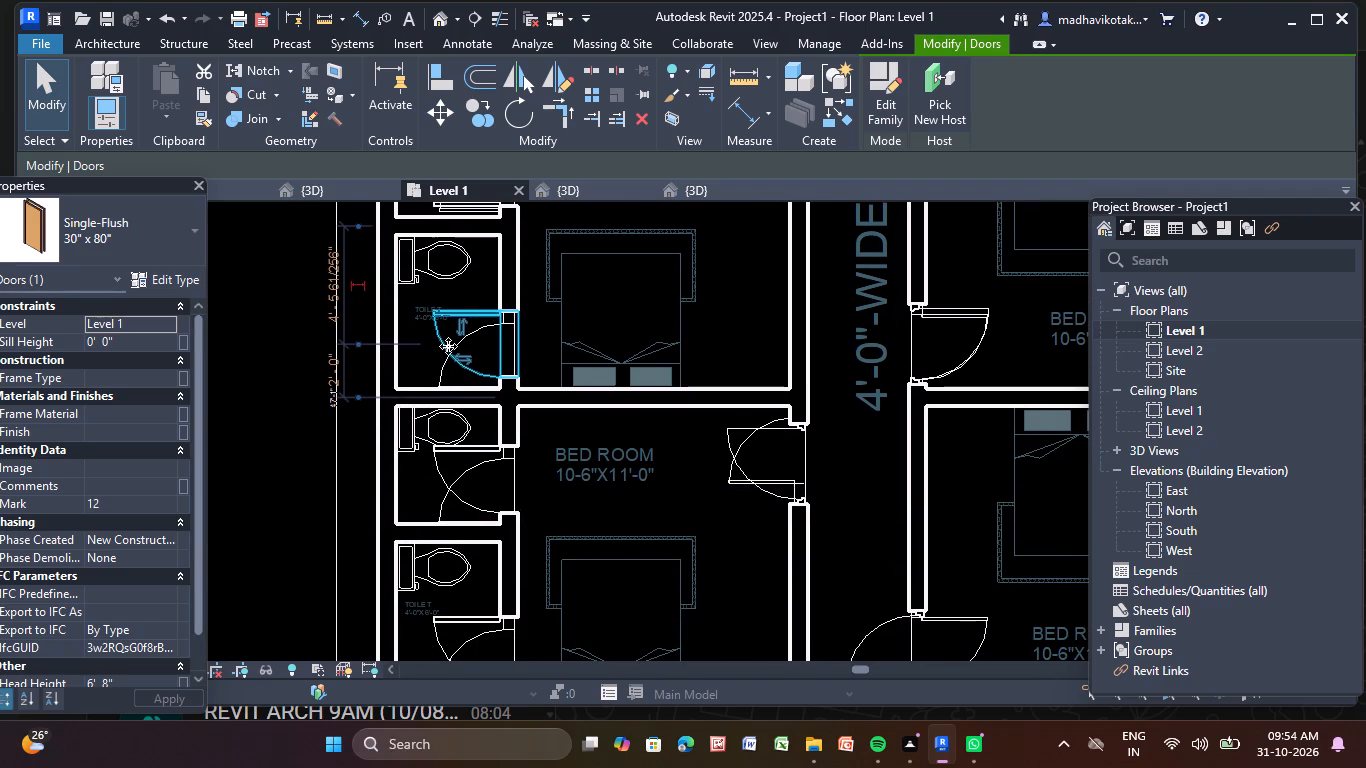
click(458, 331)
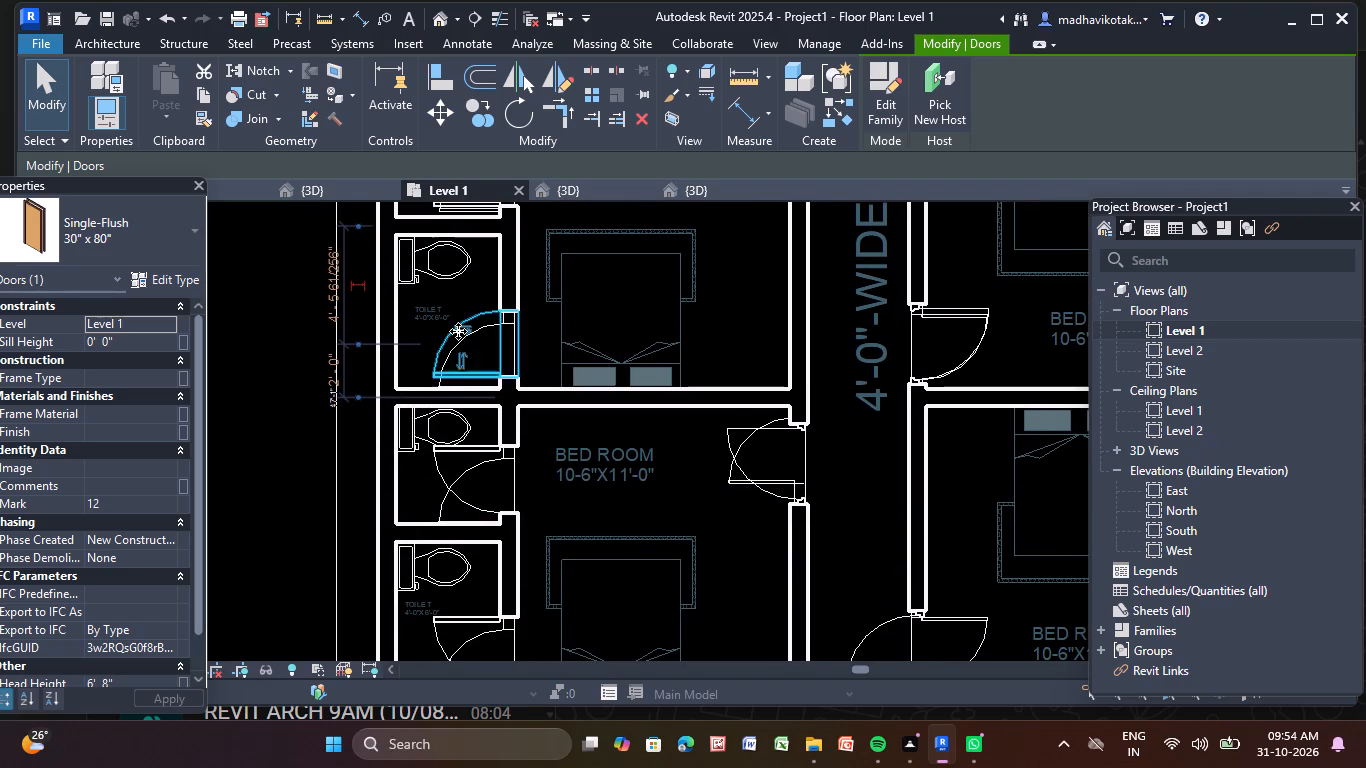
Flip the hand of both toilet doors in the third west-side bedroom to match the imported plan.
middle_drag(460, 391, 469, 270)
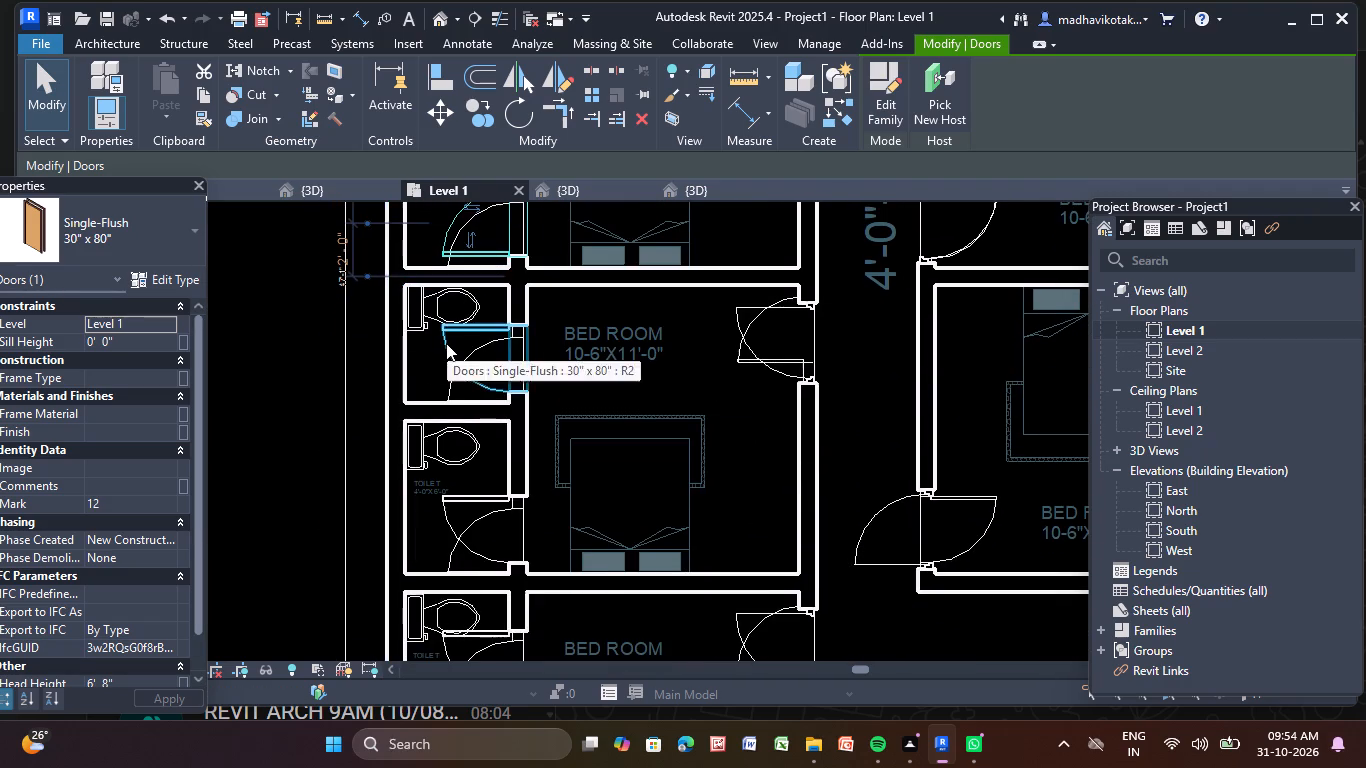
click(446, 343)
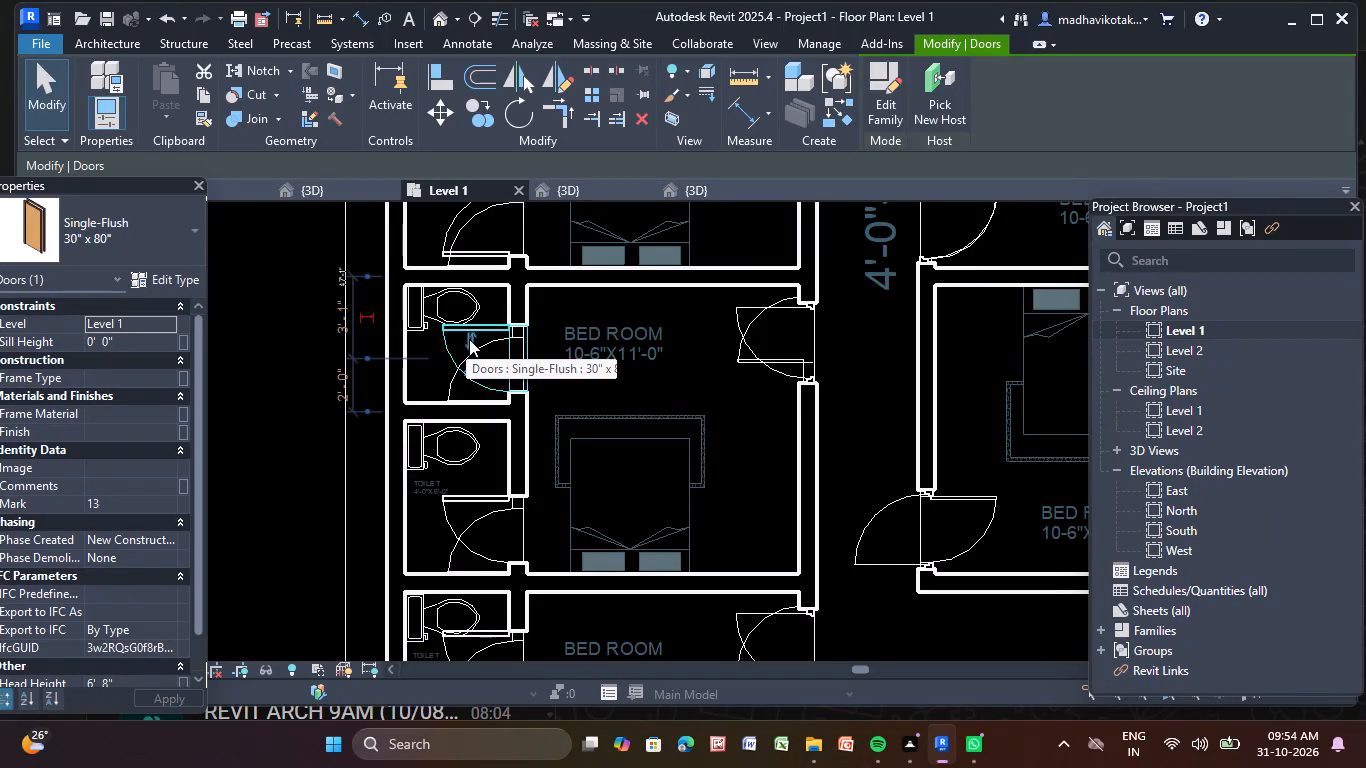
click(469, 339)
click(468, 497)
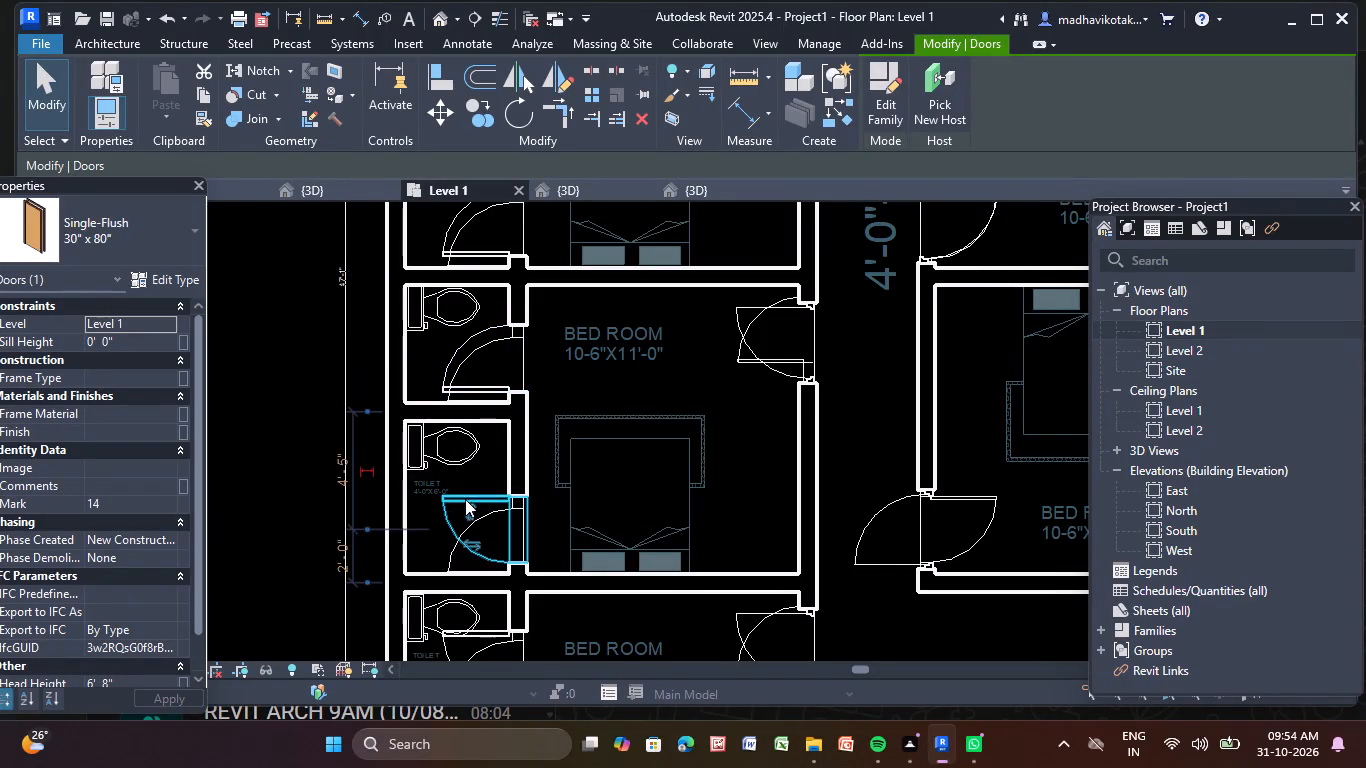
middle_drag(465, 499, 460, 414)
click(461, 431)
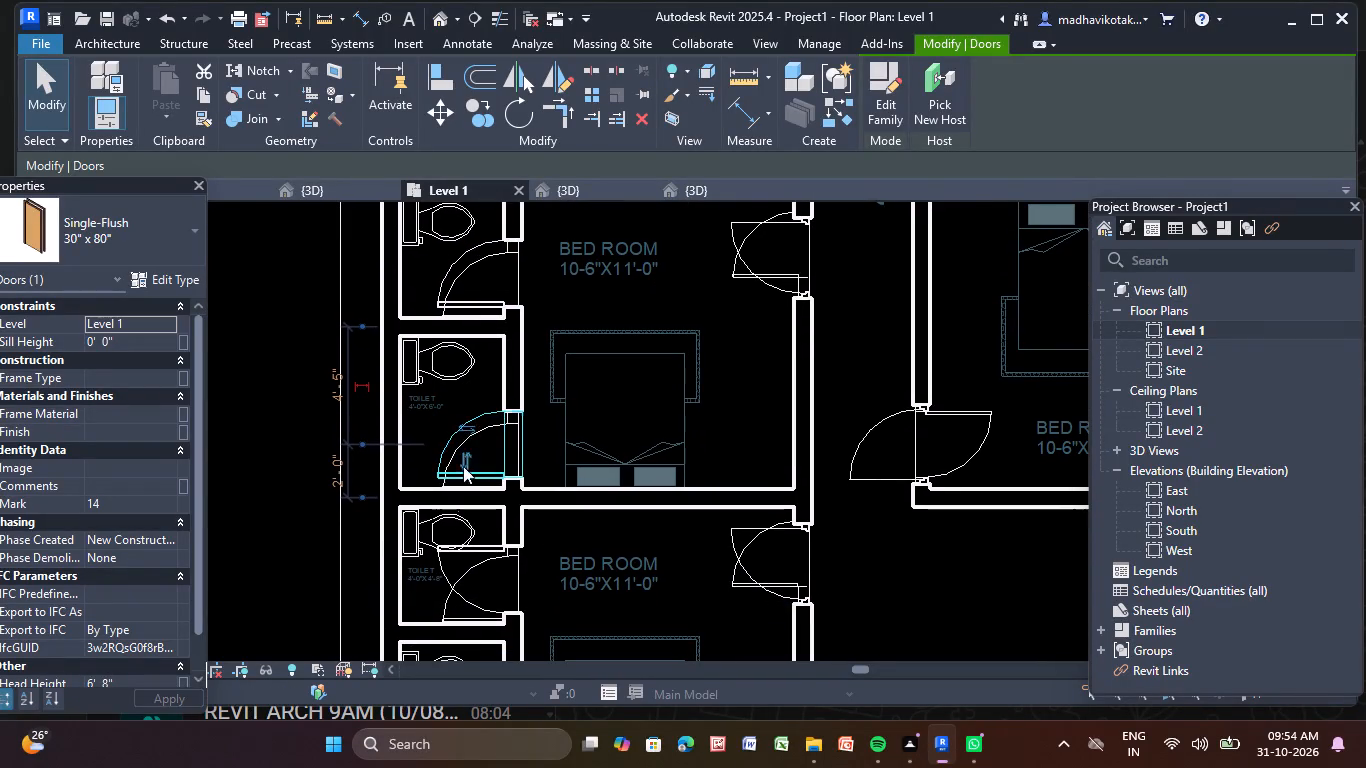
Flip the hand of both toilet doors in the southernmost west-side bedroom, beside the staircase, to match the imported plan.
middle_drag(447, 551, 466, 422)
click(467, 421)
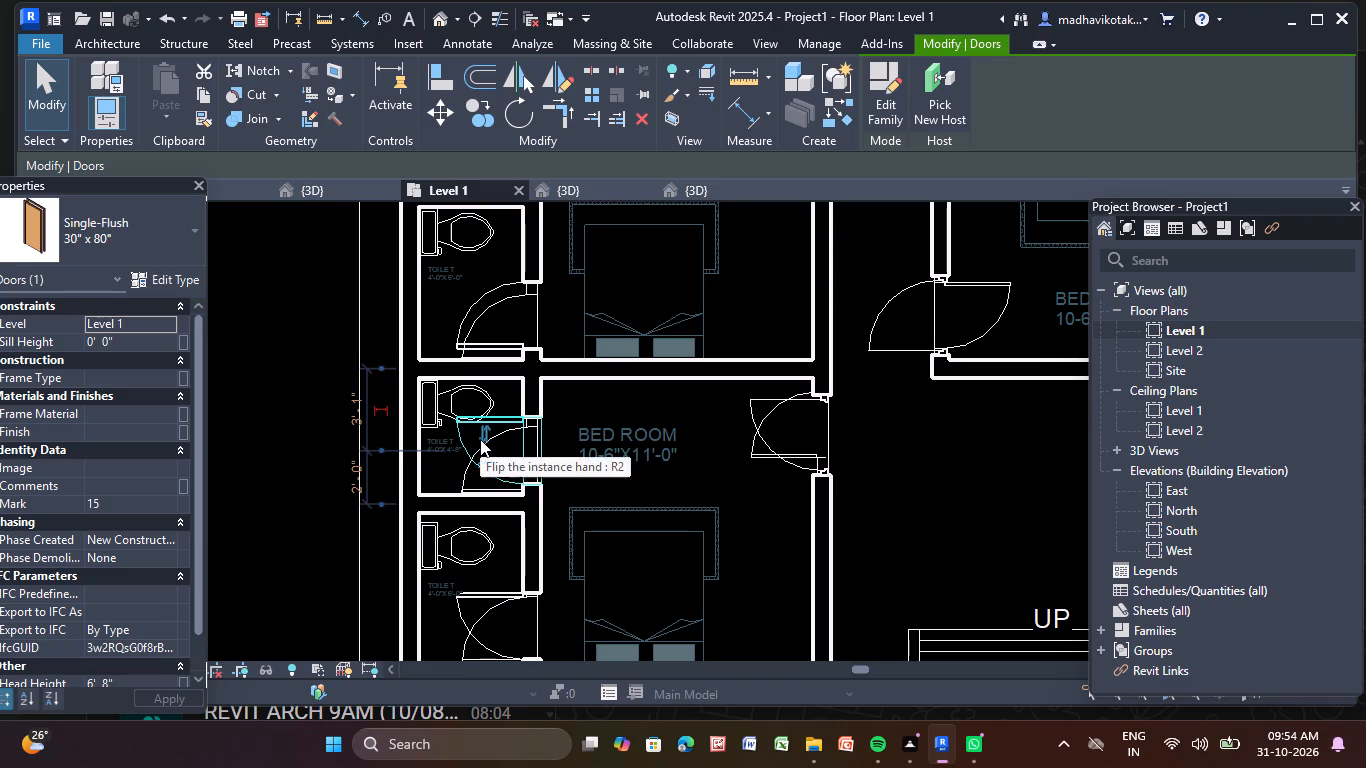
click(480, 439)
middle_drag(477, 544, 513, 407)
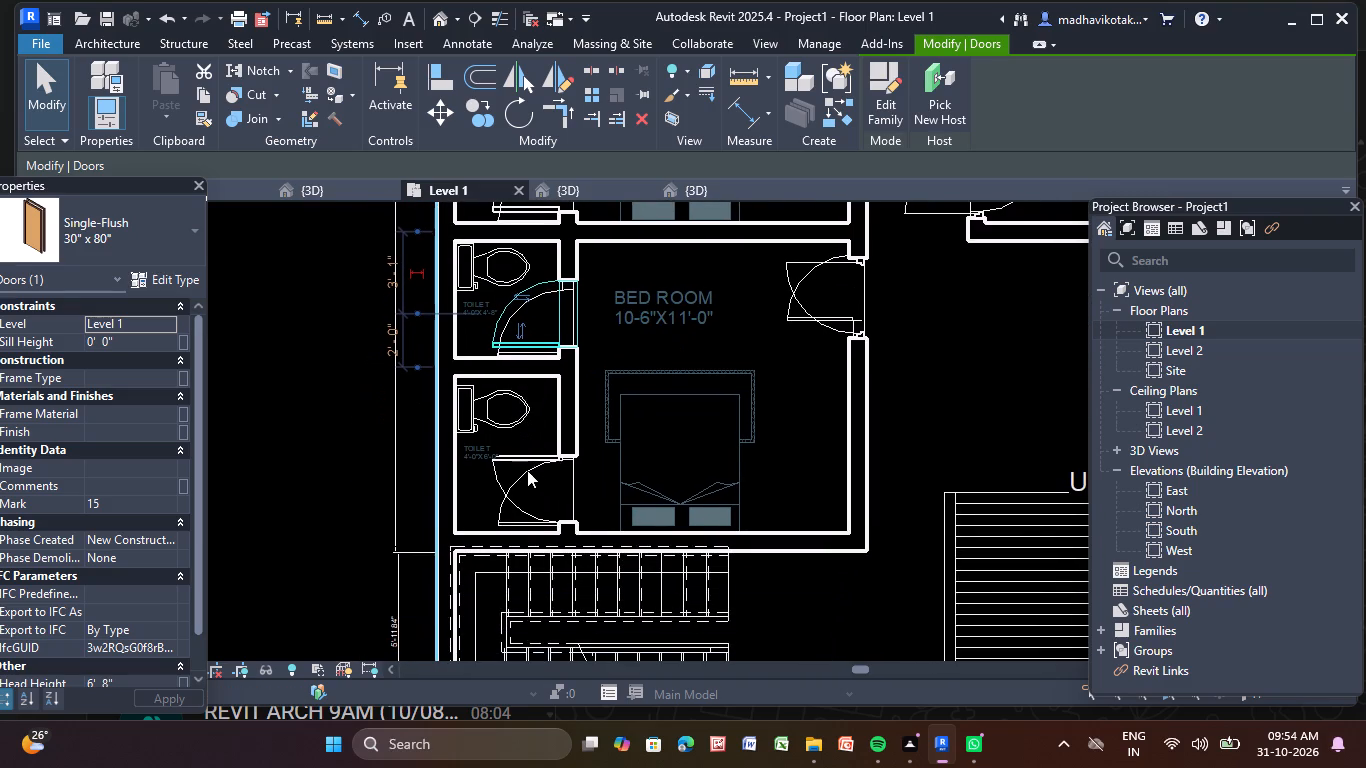
click(526, 461)
click(517, 472)
Flip the facing and the hand of the southernmost east-side bedroom's entrance door so it swings into the room as planned.
scroll(517, 472, down, 2)
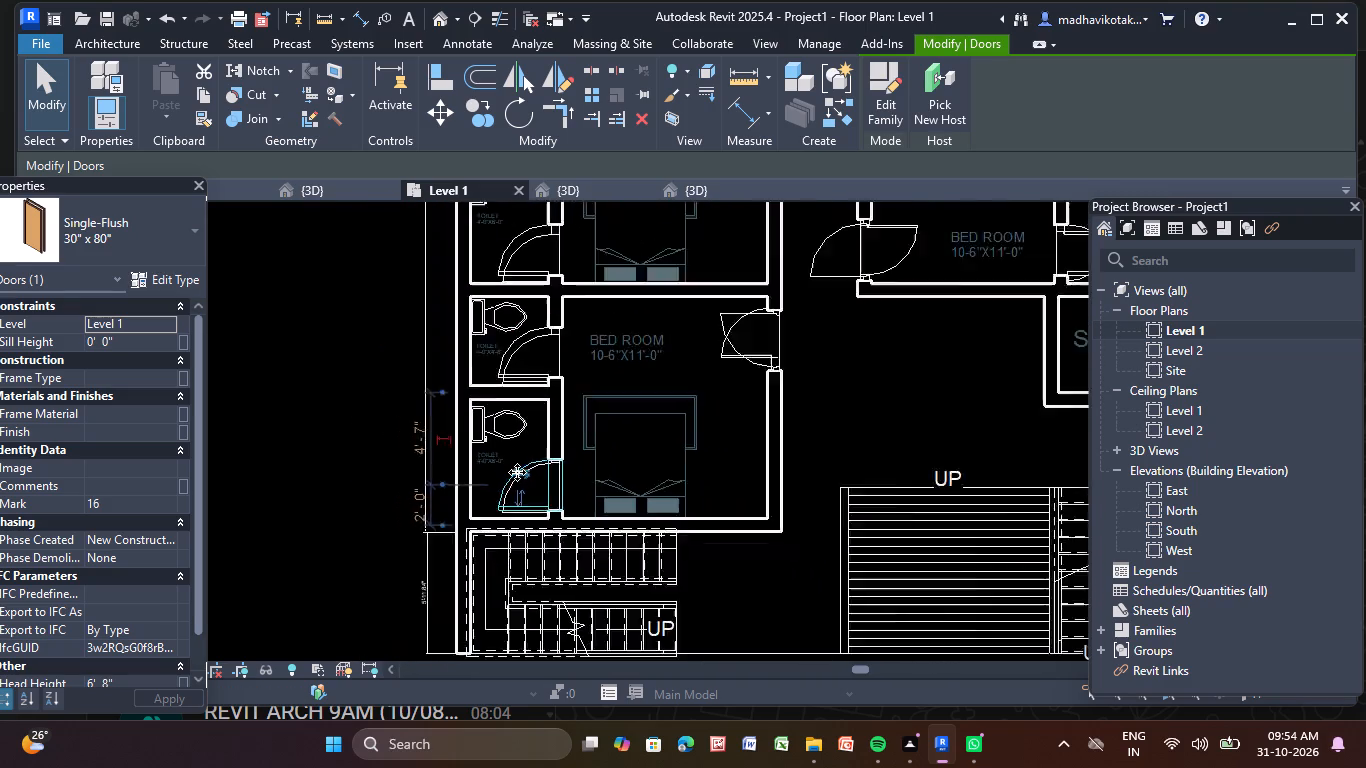
scroll(517, 472, down, 3)
middle_drag(741, 495, 713, 615)
click(696, 461)
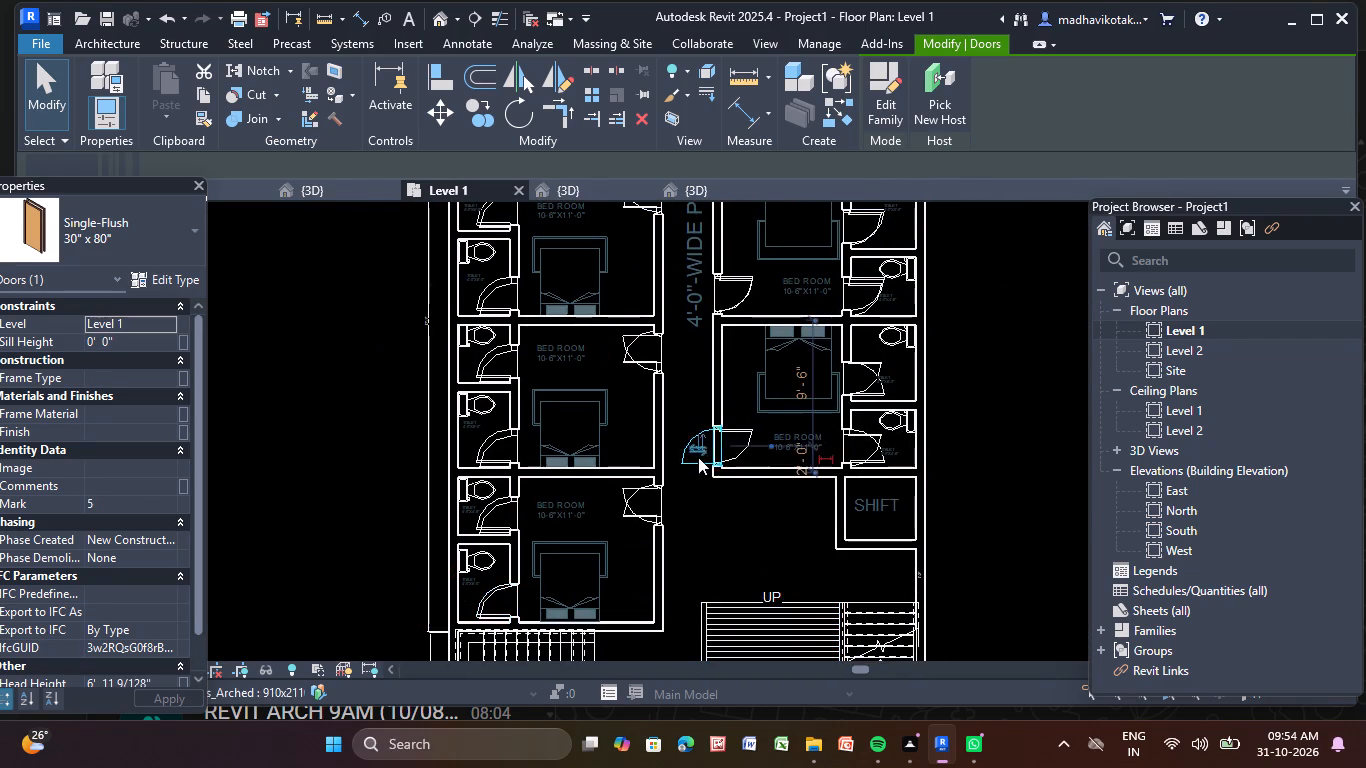
scroll(706, 450, up, 4)
click(694, 452)
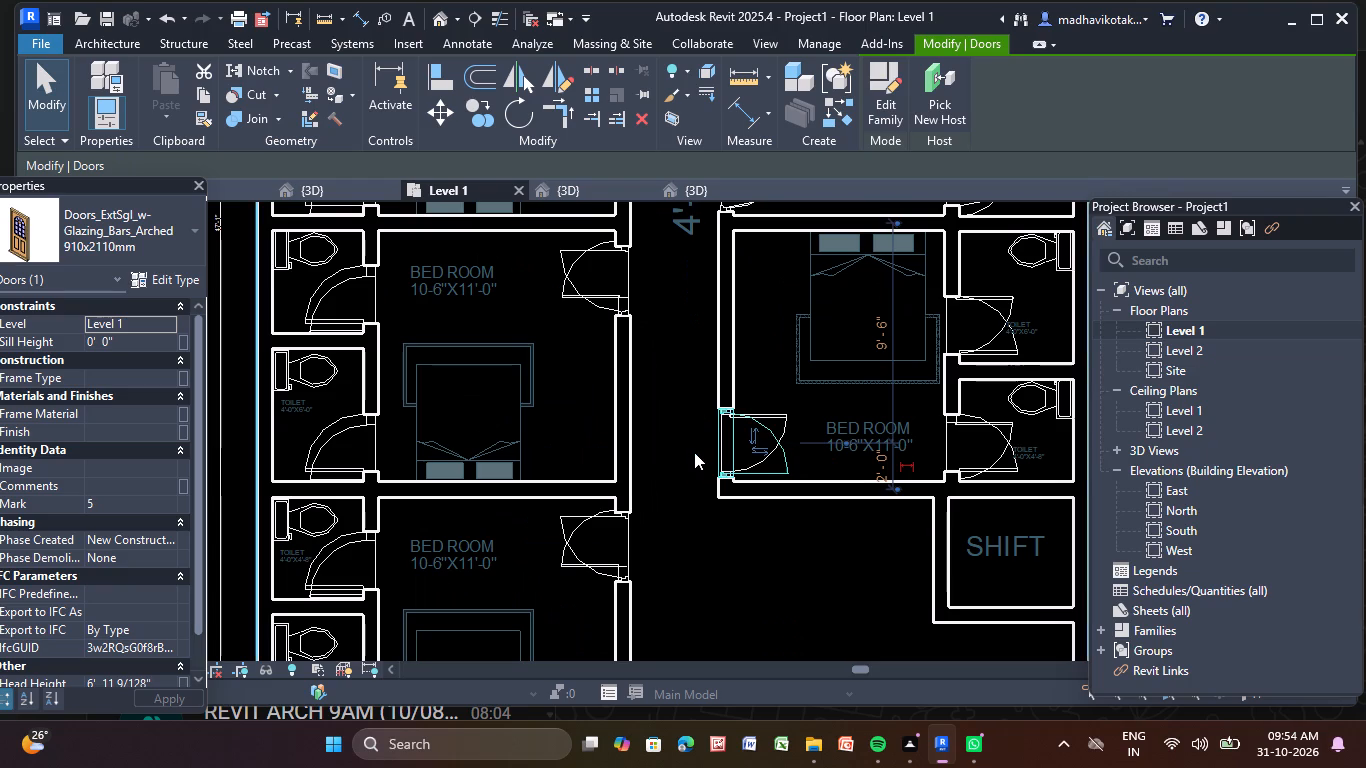
click(756, 428)
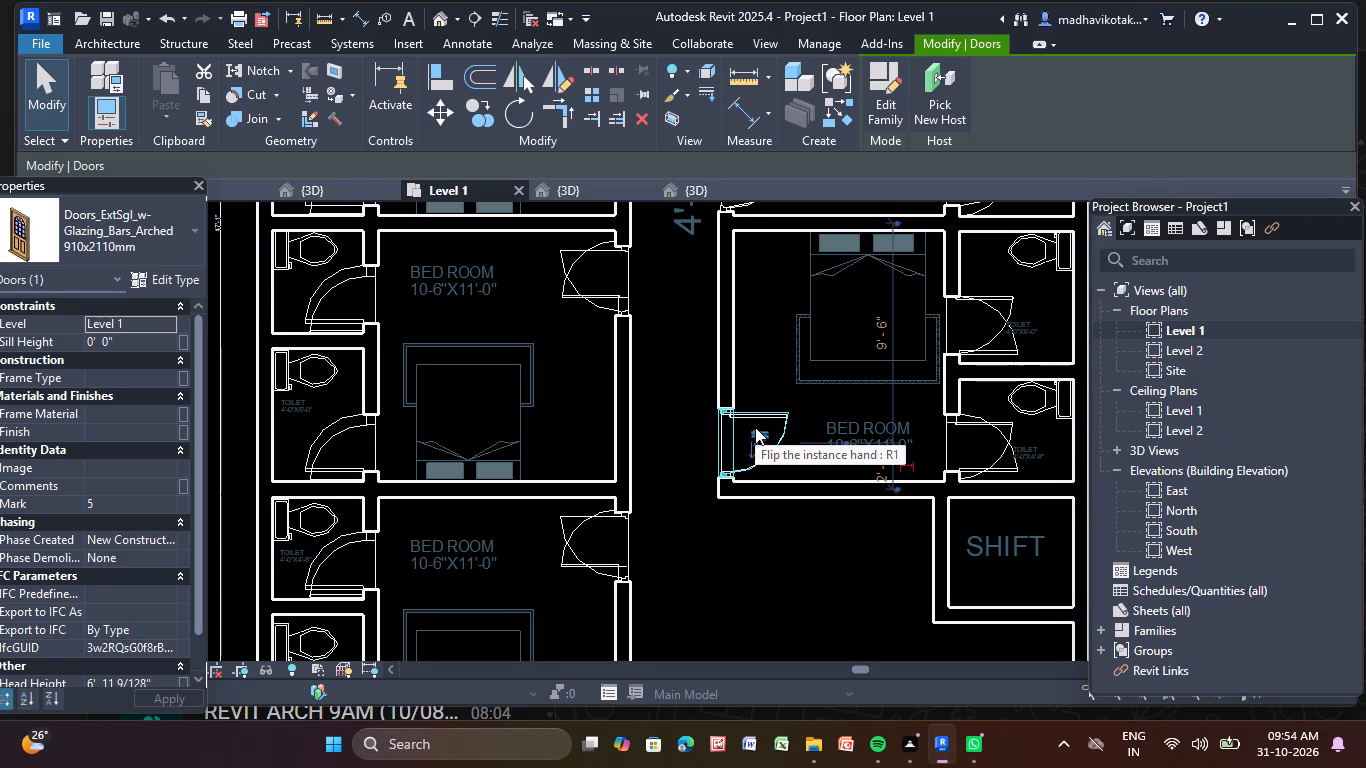
Examine the bedroom entrance doors along the passage against the door swings on the imported plan.
scroll(752, 426, down, 4)
middle_drag(752, 426, 746, 448)
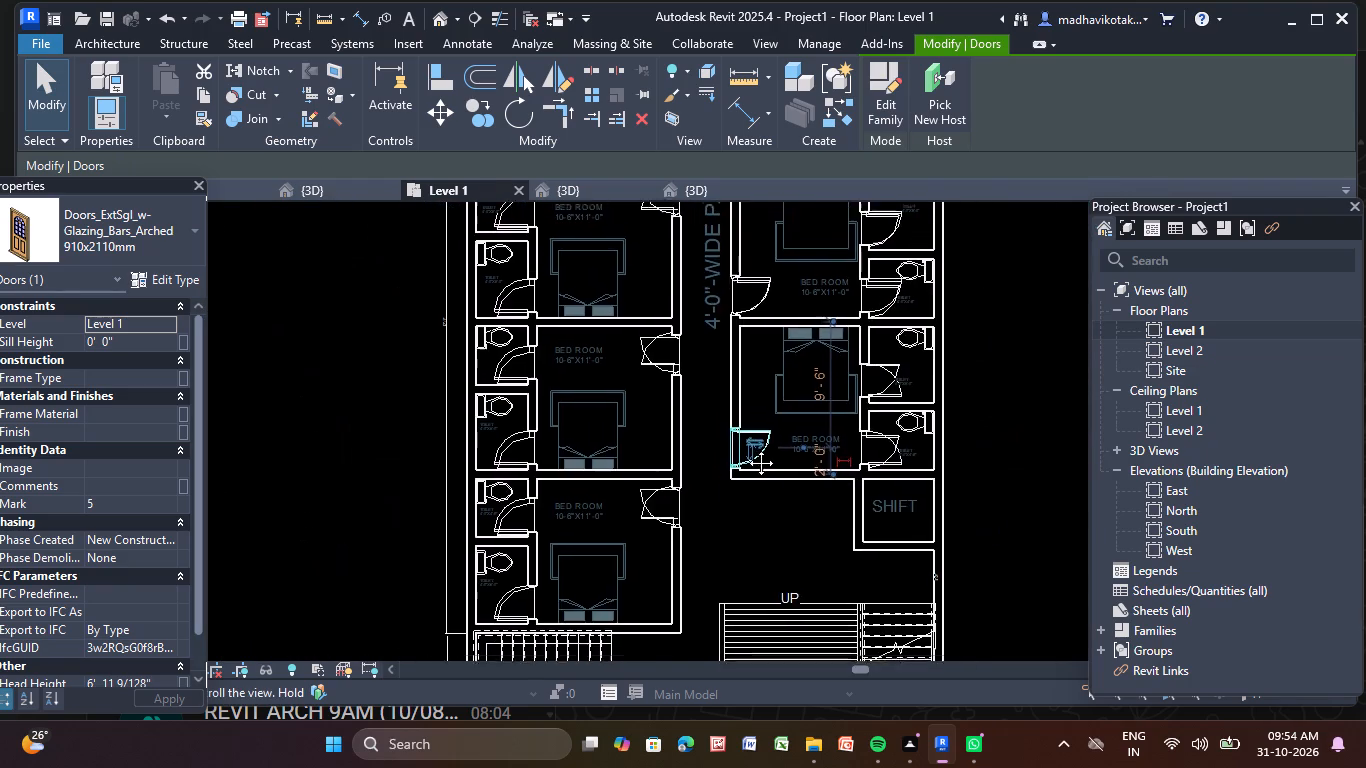
middle_drag(746, 448, 699, 597)
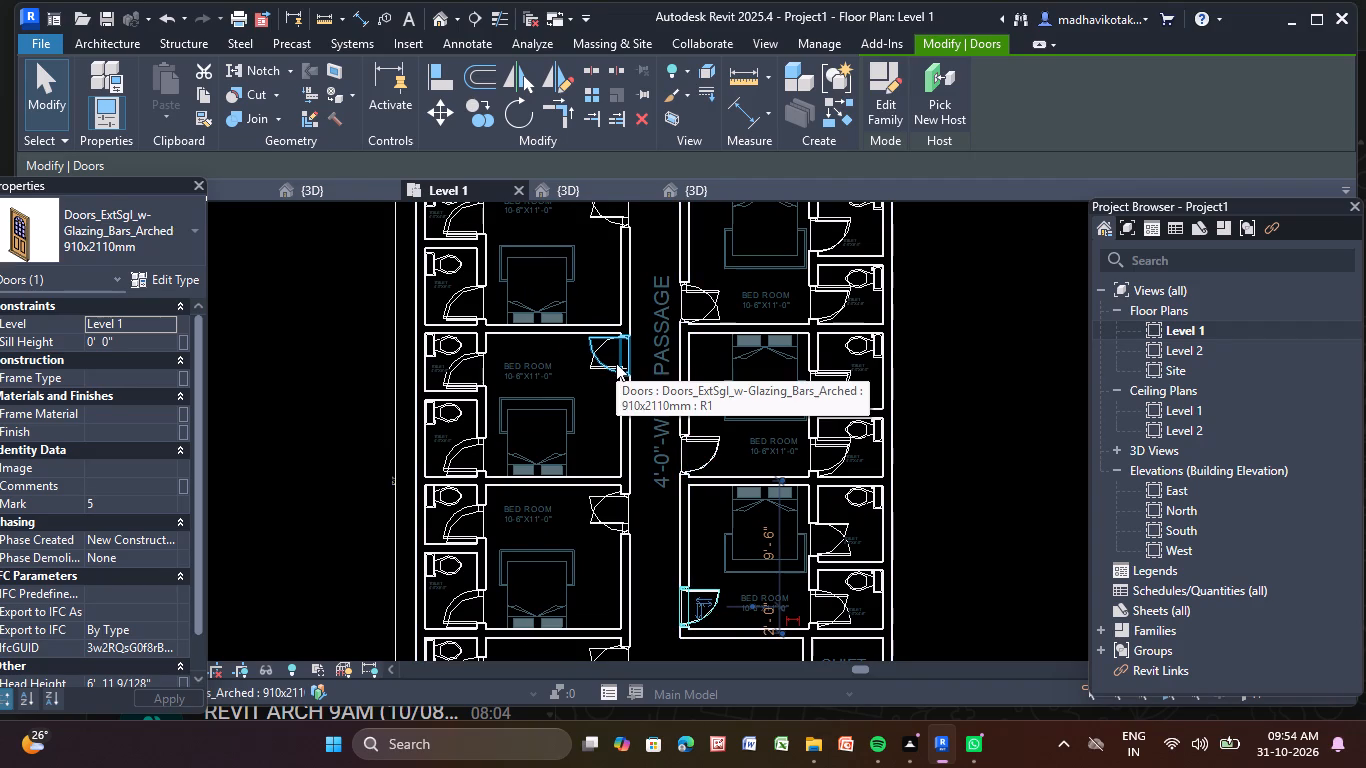
middle_drag(616, 363, 585, 541)
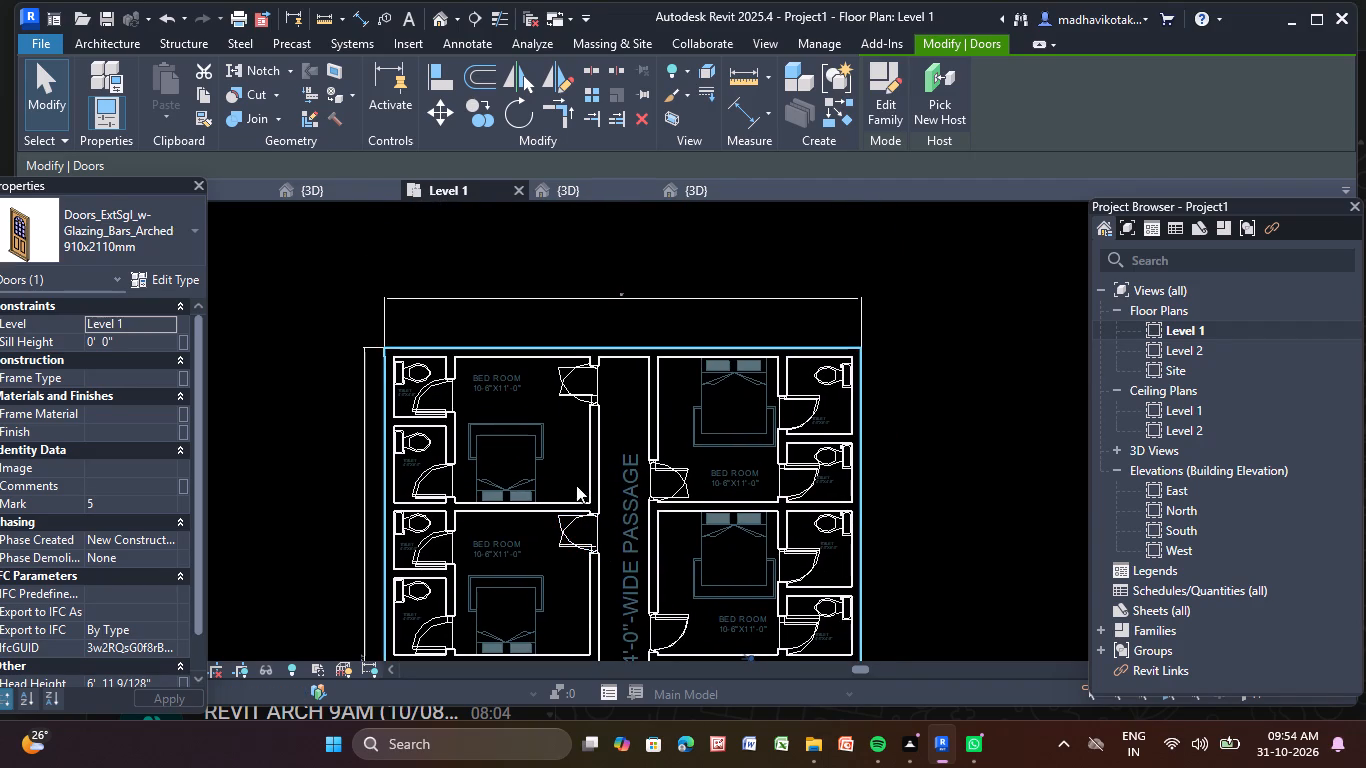
click(570, 385)
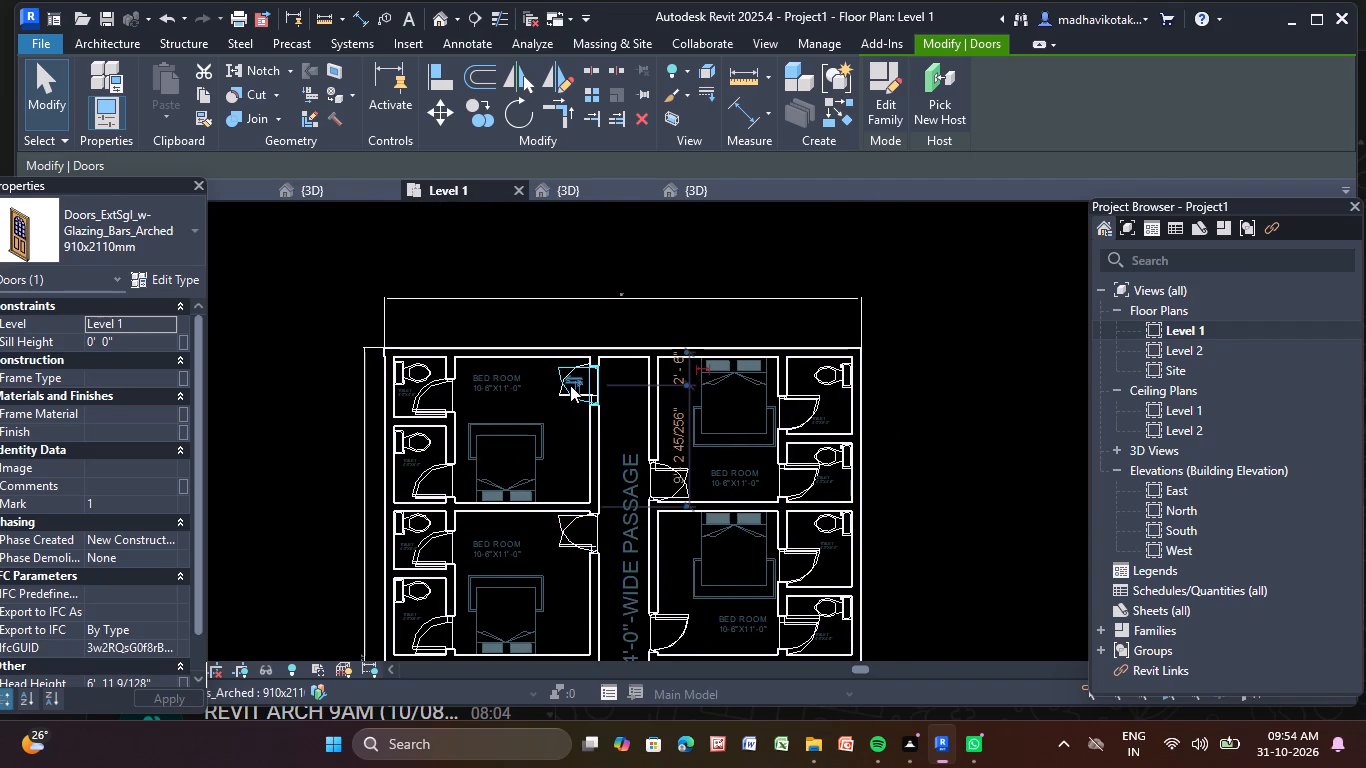
scroll(570, 385, up, 5)
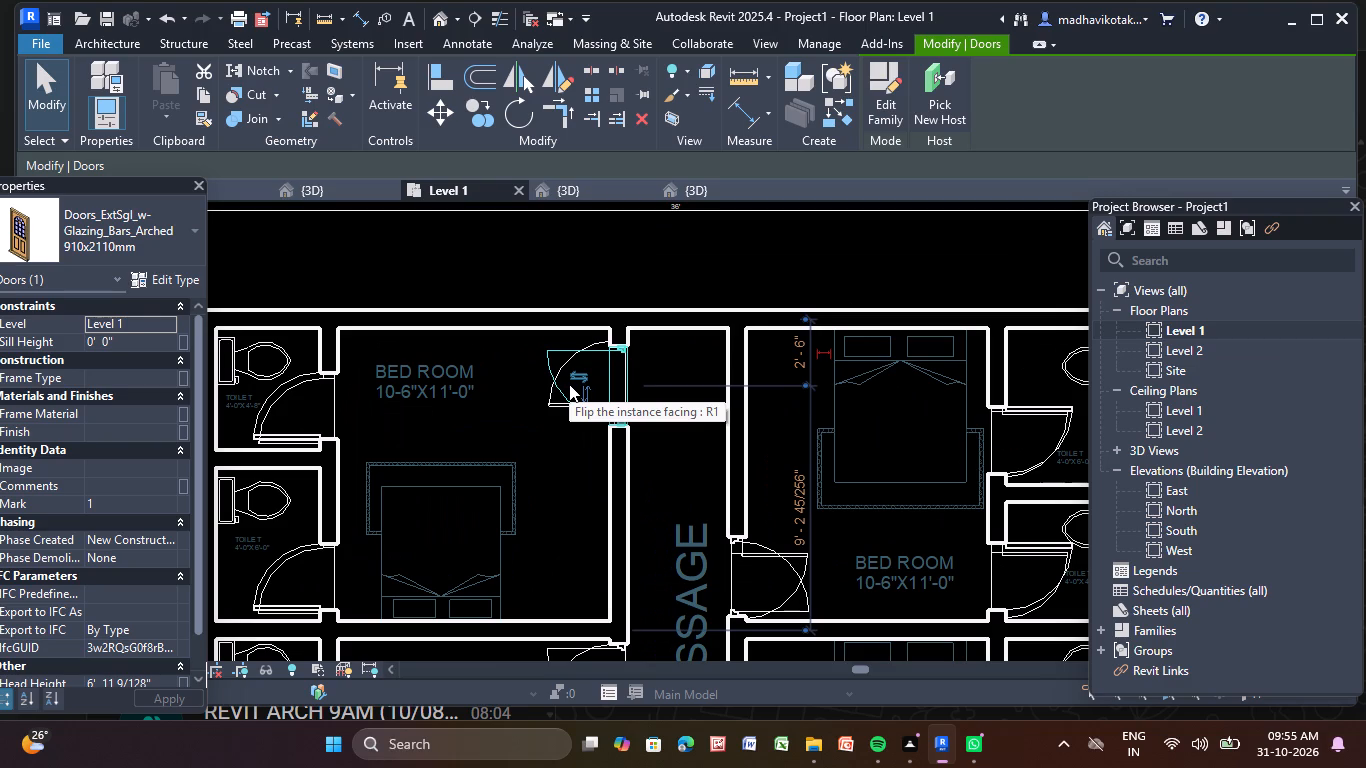
key(Escape)
key(Escape)
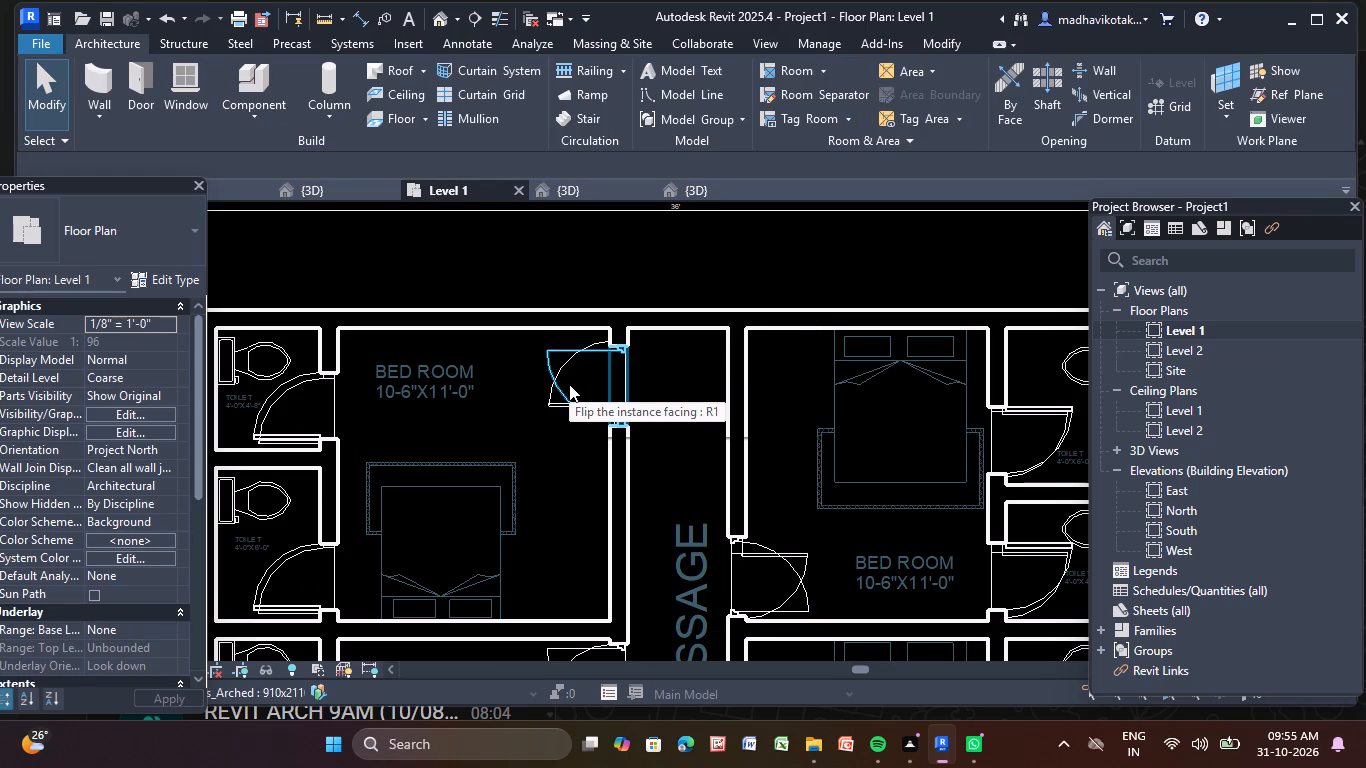
scroll(569, 384, down, 6)
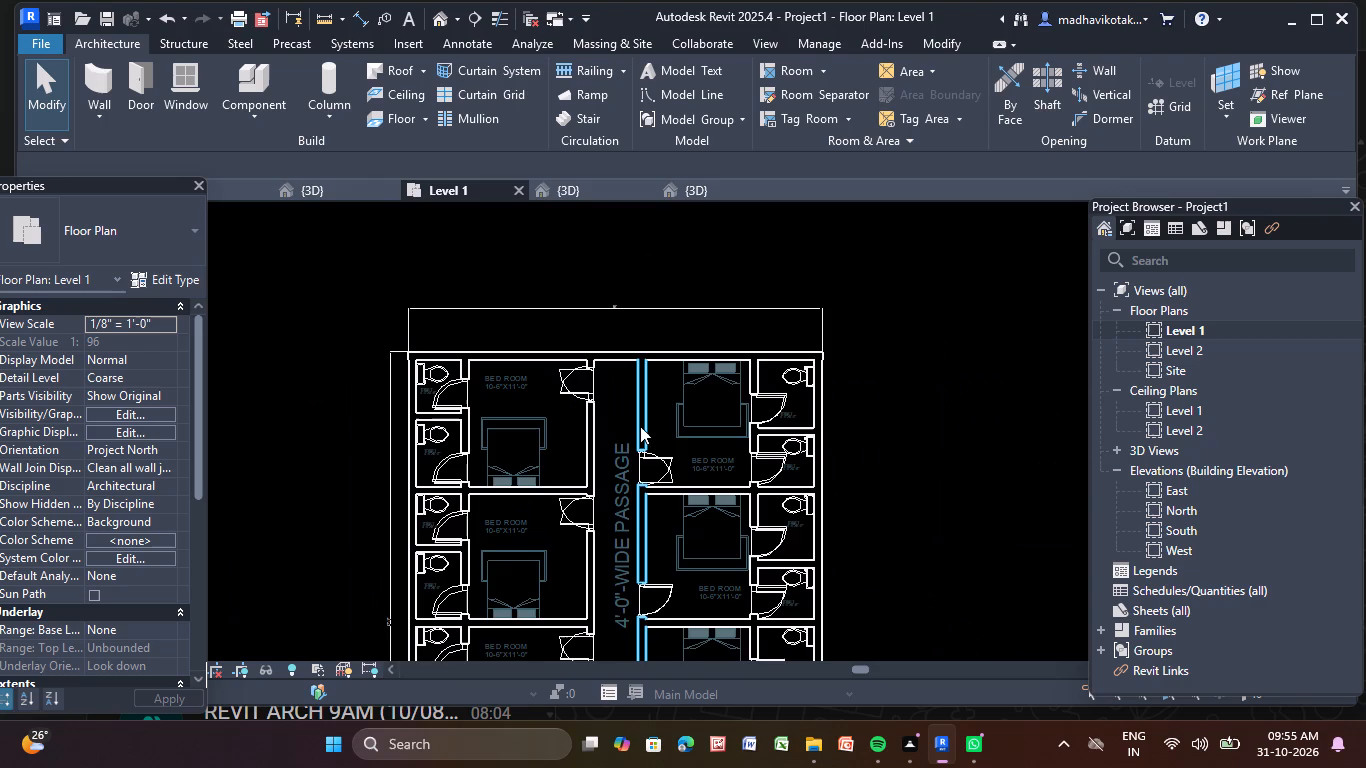
middle_drag(640, 426, 628, 233)
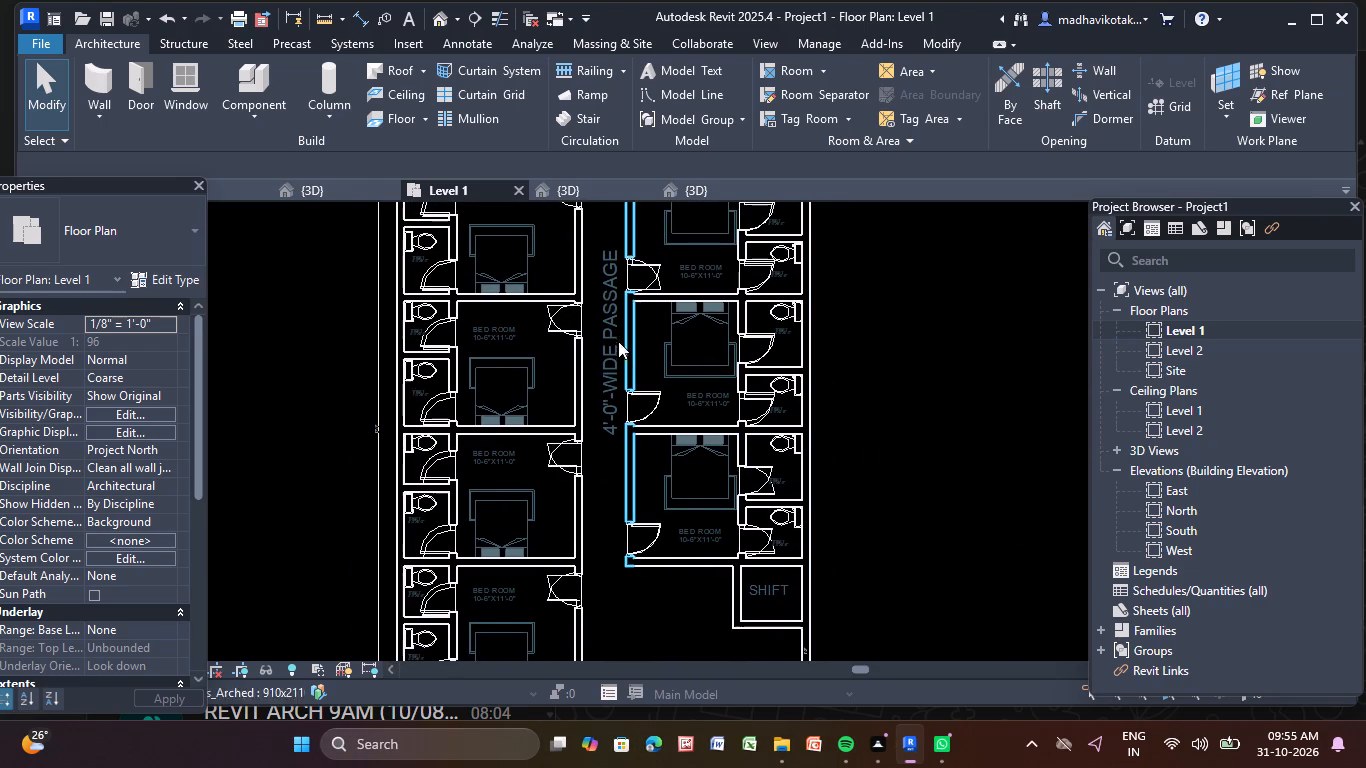
middle_drag(617, 332, 591, 230)
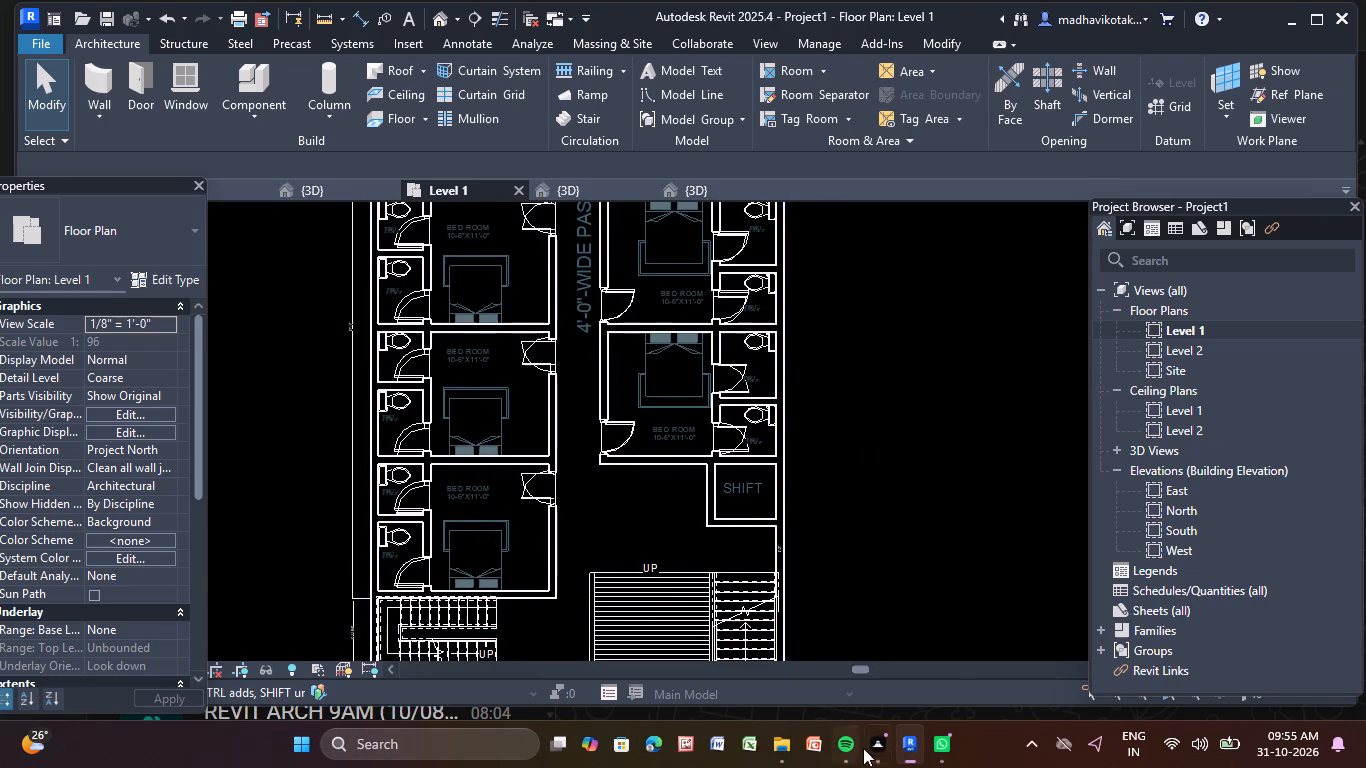
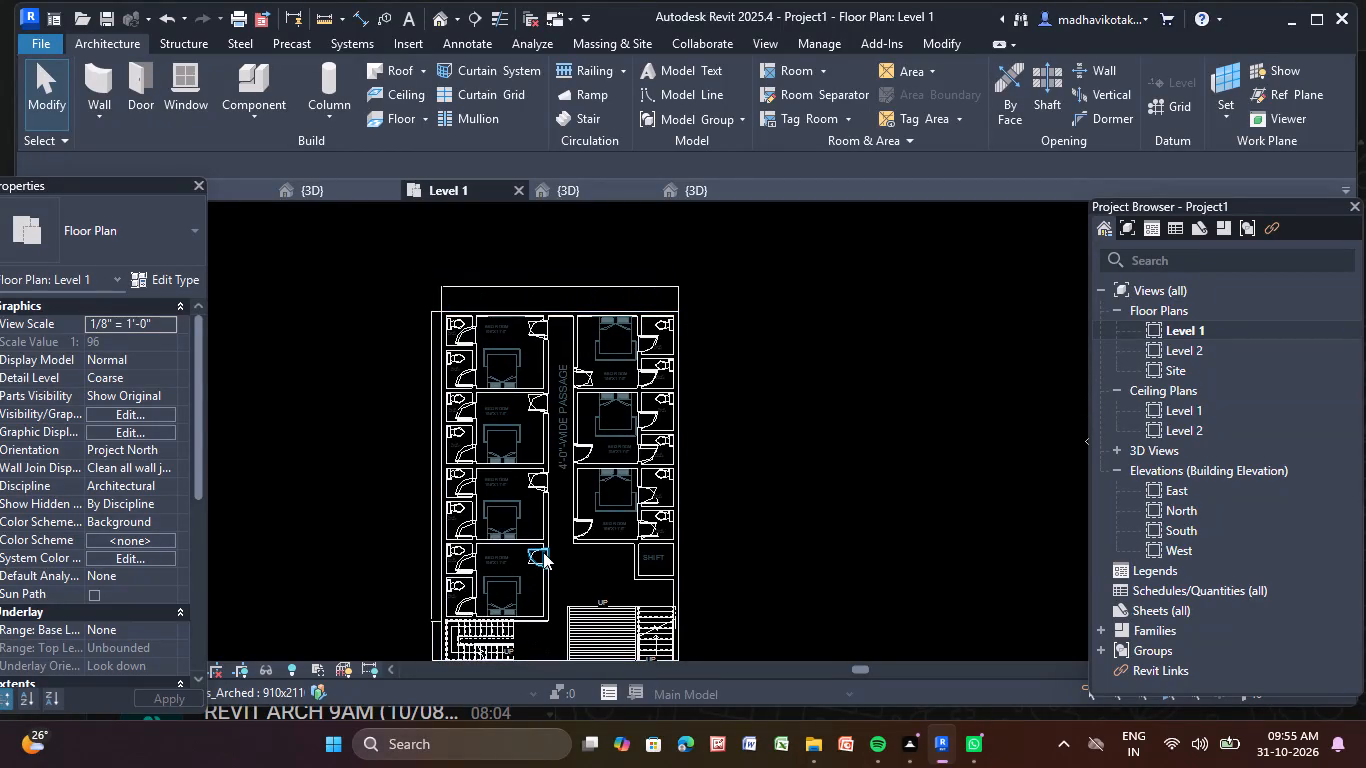
Flip the hand of the southernmost west-side bedroom's entrance door to match the swing on the imported plan.
scroll(543, 551, up, 9)
middle_drag(538, 548, 513, 447)
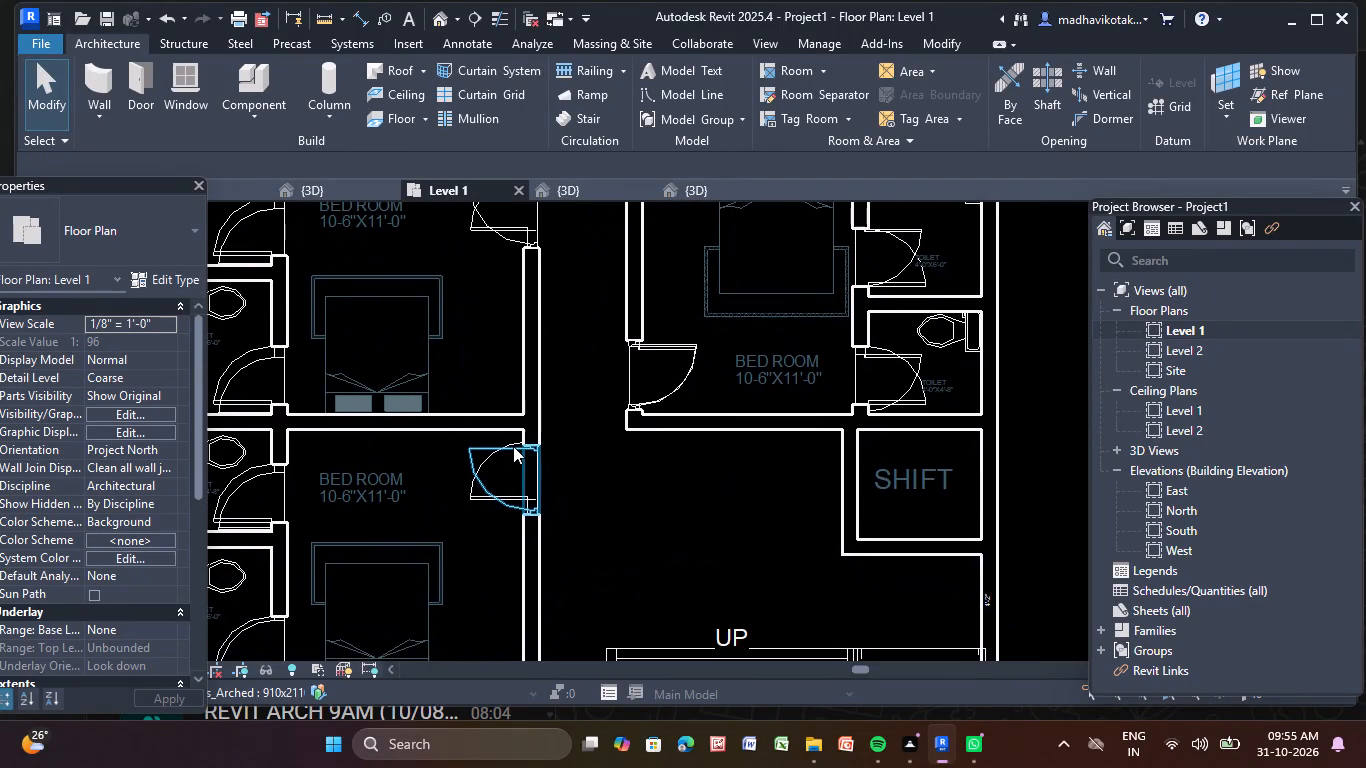
click(513, 446)
click(500, 493)
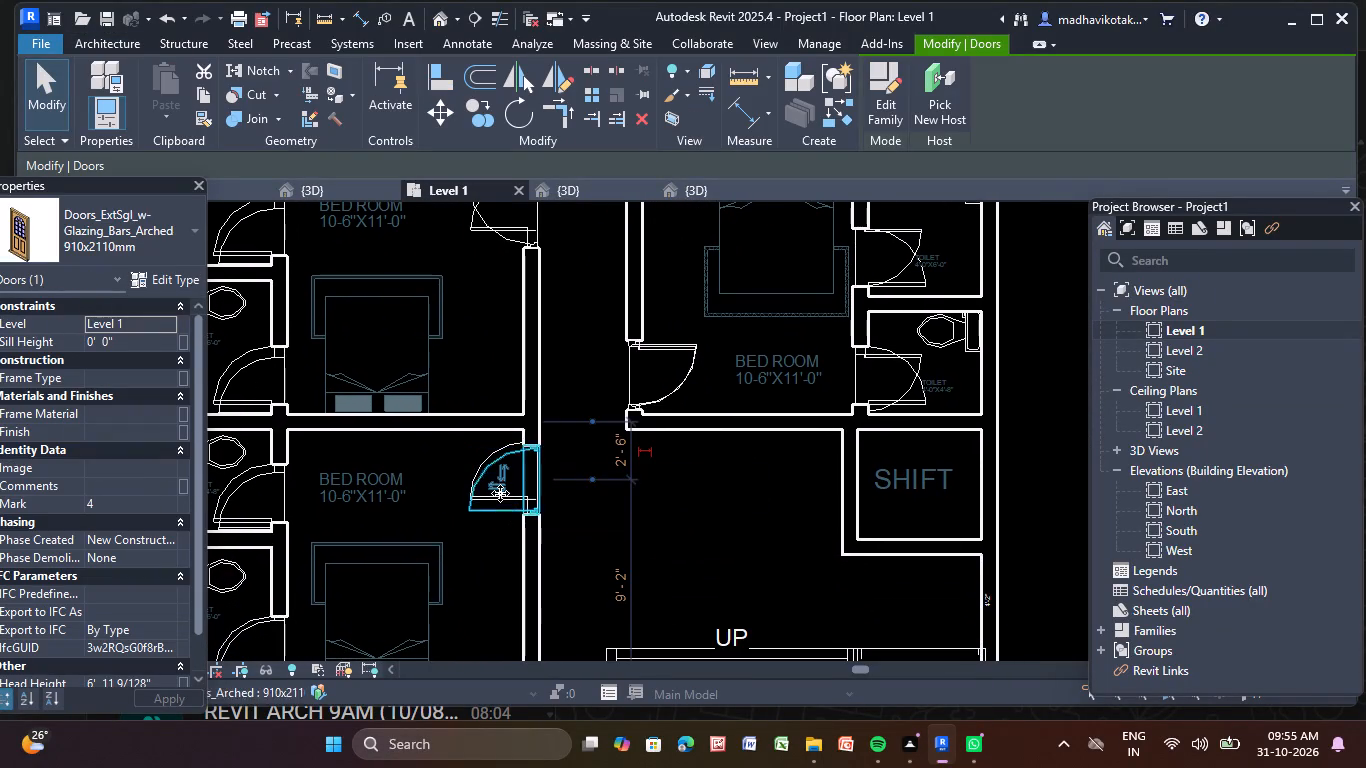
Flip the hand of the third west-side bedroom's entrance door, counting from the north, to match the imported plan.
scroll(500, 493, down, 3)
middle_drag(500, 493, 494, 608)
scroll(493, 433, up, 5)
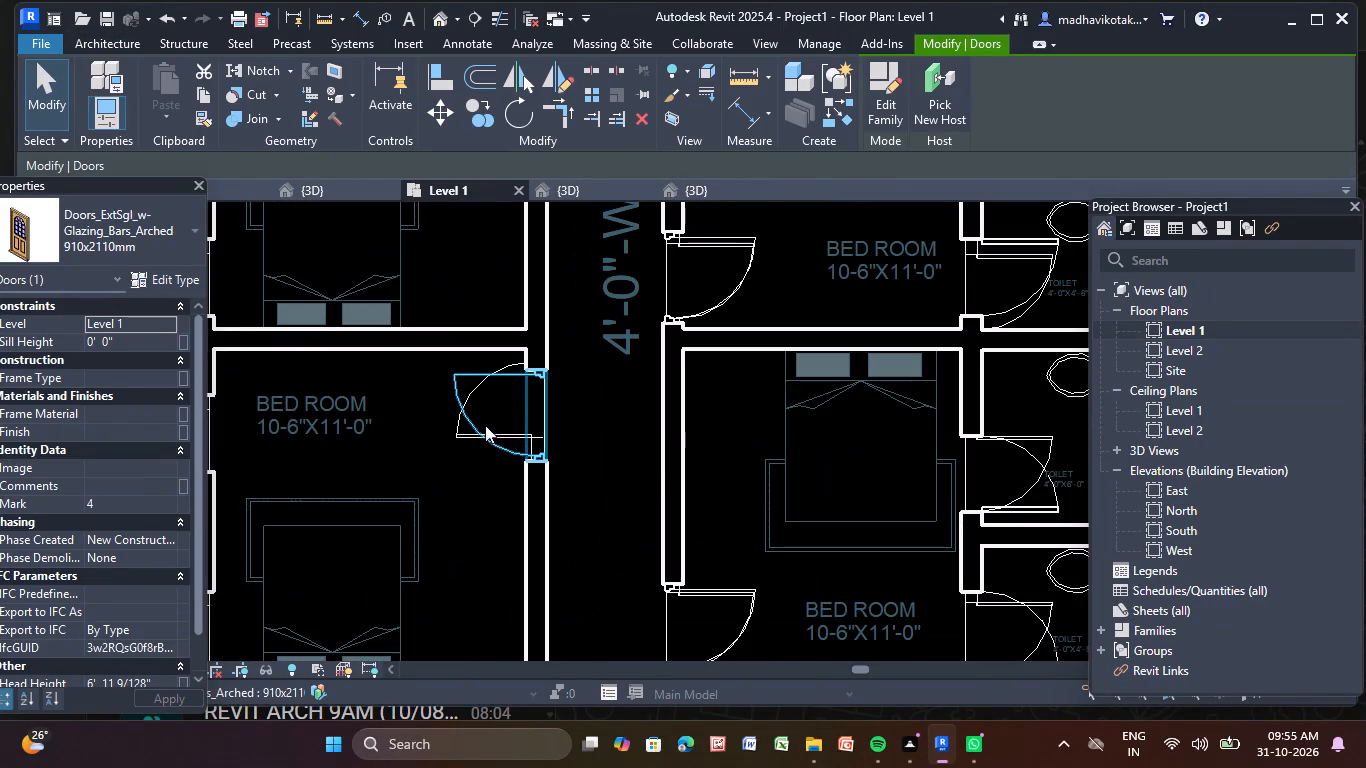
click(470, 420)
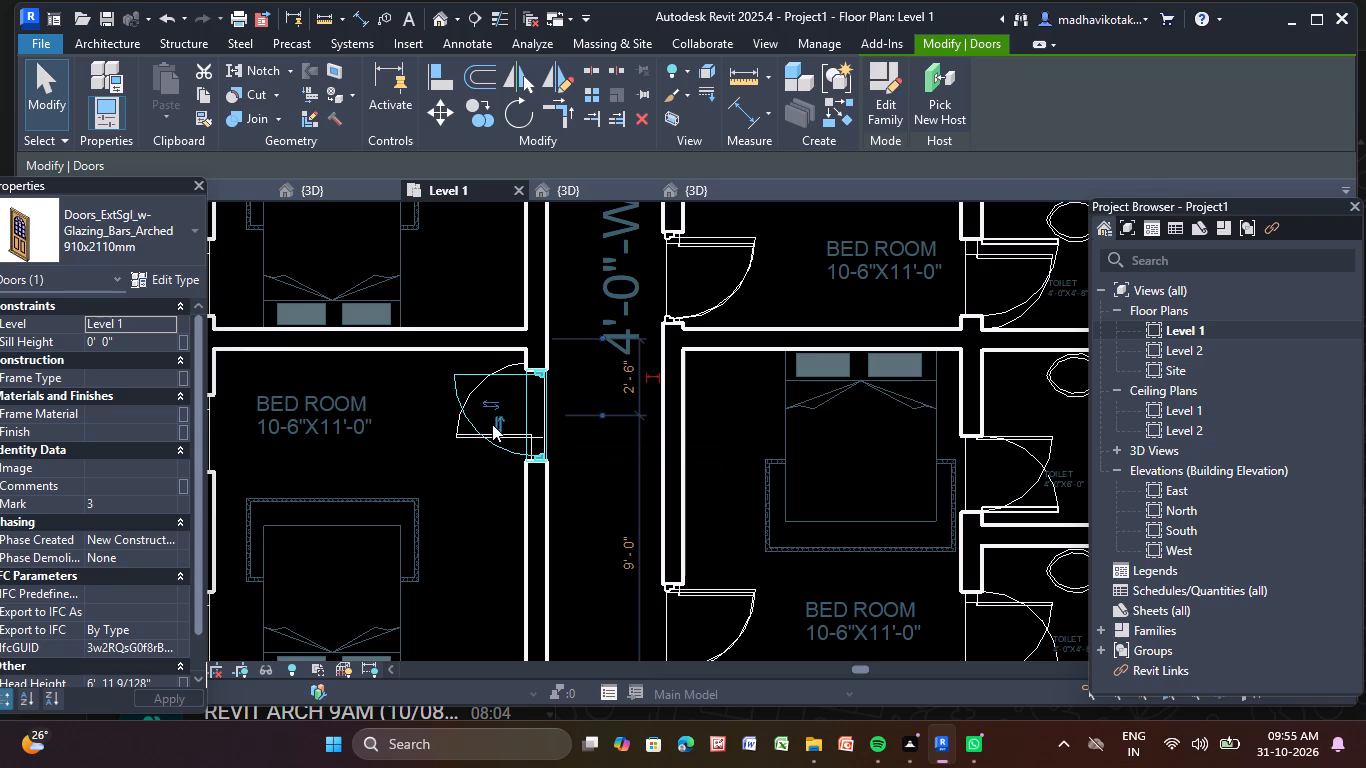
click(492, 424)
Flip the hand of the second west-side bedroom's entrance door, counting from the north, to match the imported plan.
scroll(493, 425, down, 4)
middle_drag(493, 425, 482, 467)
middle_drag(459, 263, 457, 381)
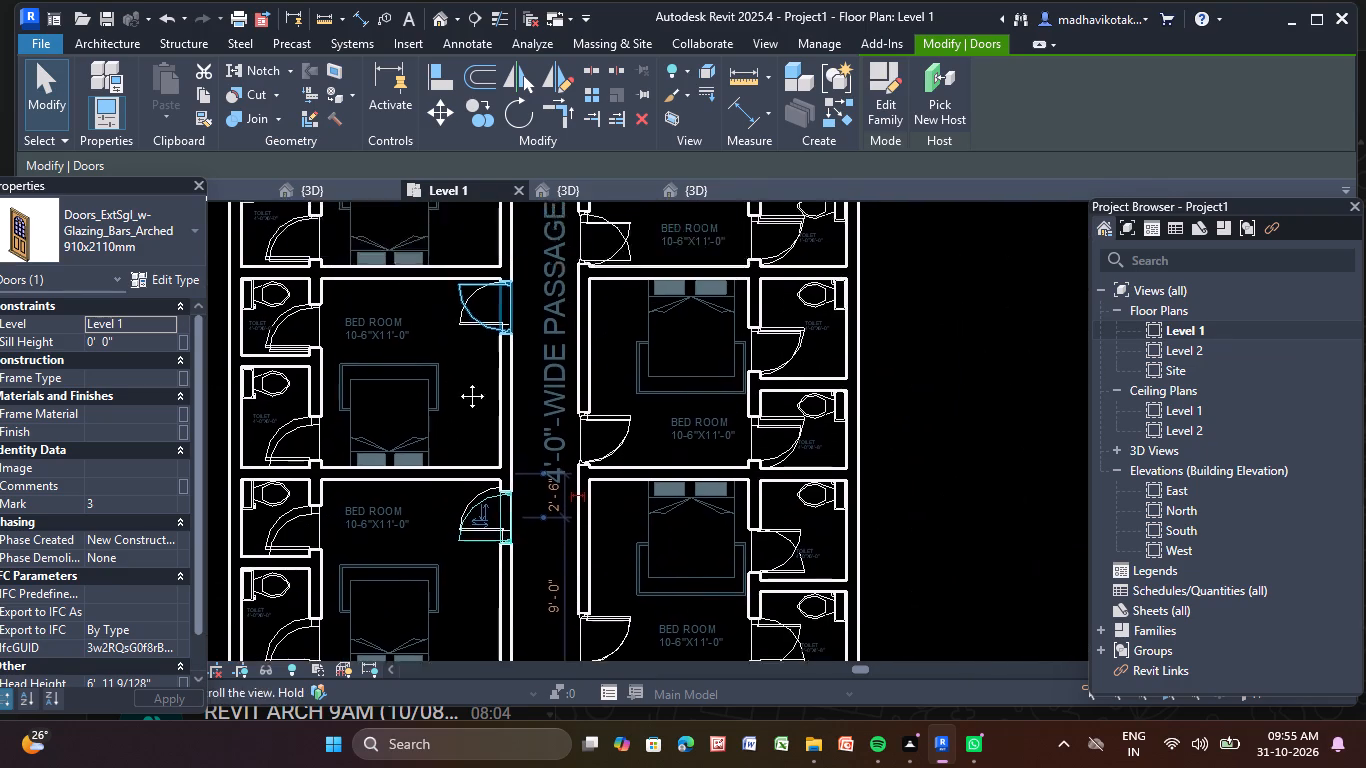
middle_drag(457, 381, 458, 398)
scroll(459, 385, up, 5)
click(470, 374)
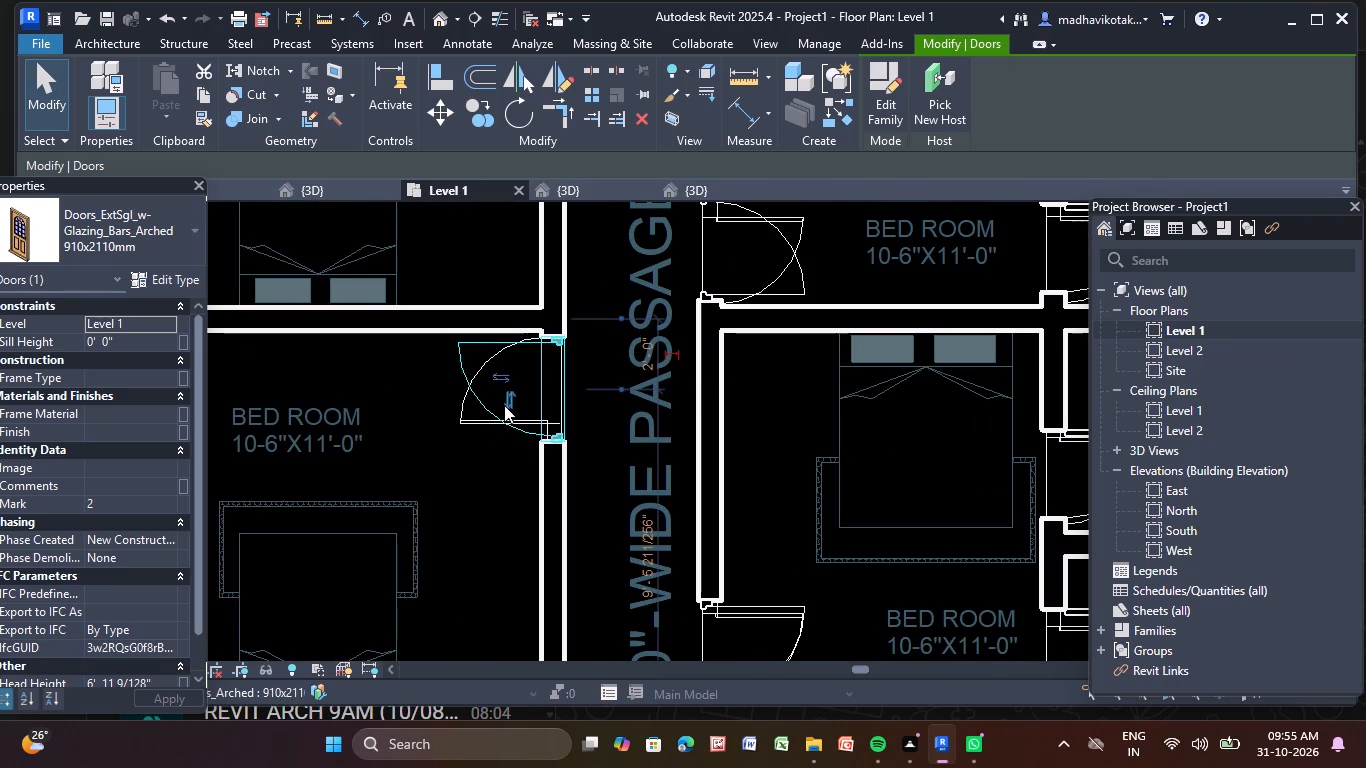
click(504, 406)
Flip the hand of the northernmost west-side bedroom's entrance door to match the imported plan.
scroll(494, 397, down, 4)
middle_drag(494, 396, 473, 535)
scroll(492, 396, up, 1)
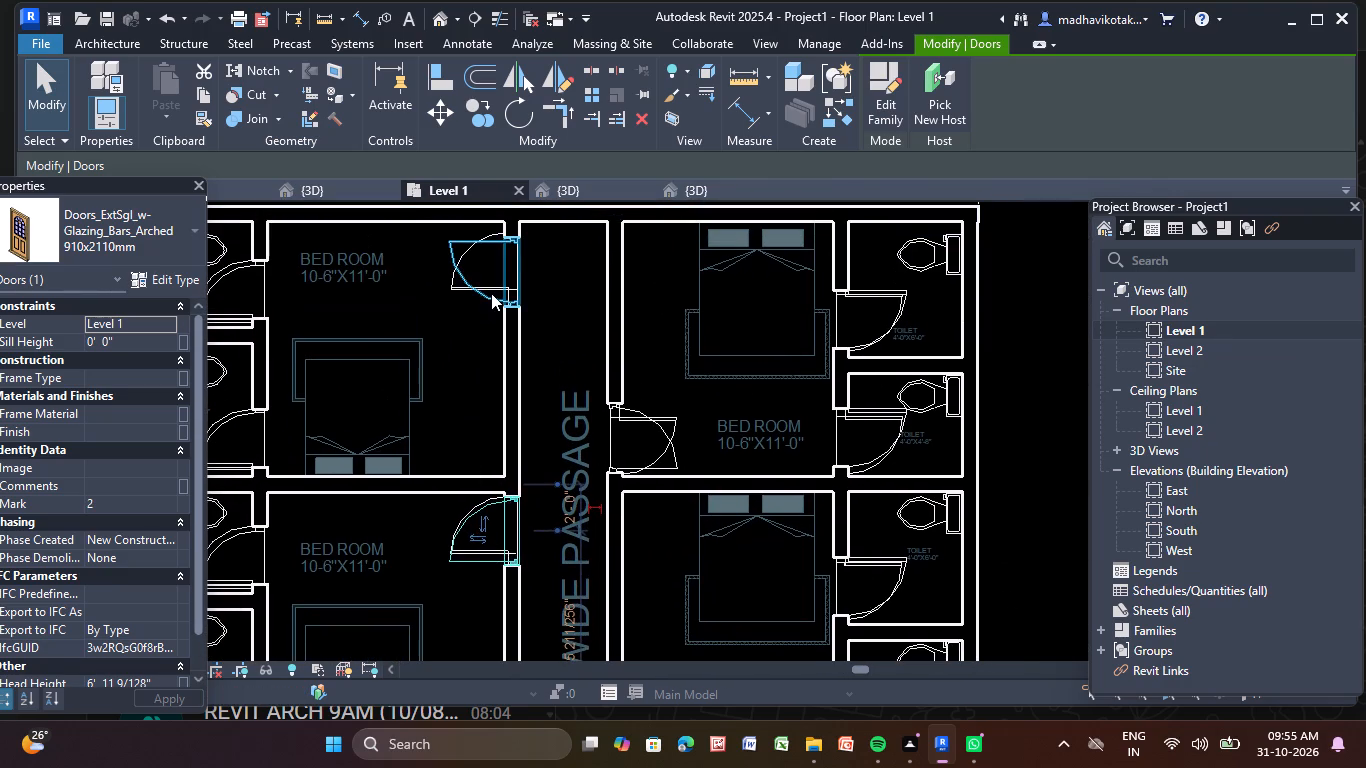
click(489, 293)
middle_drag(489, 293, 461, 390)
scroll(449, 378, up, 4)
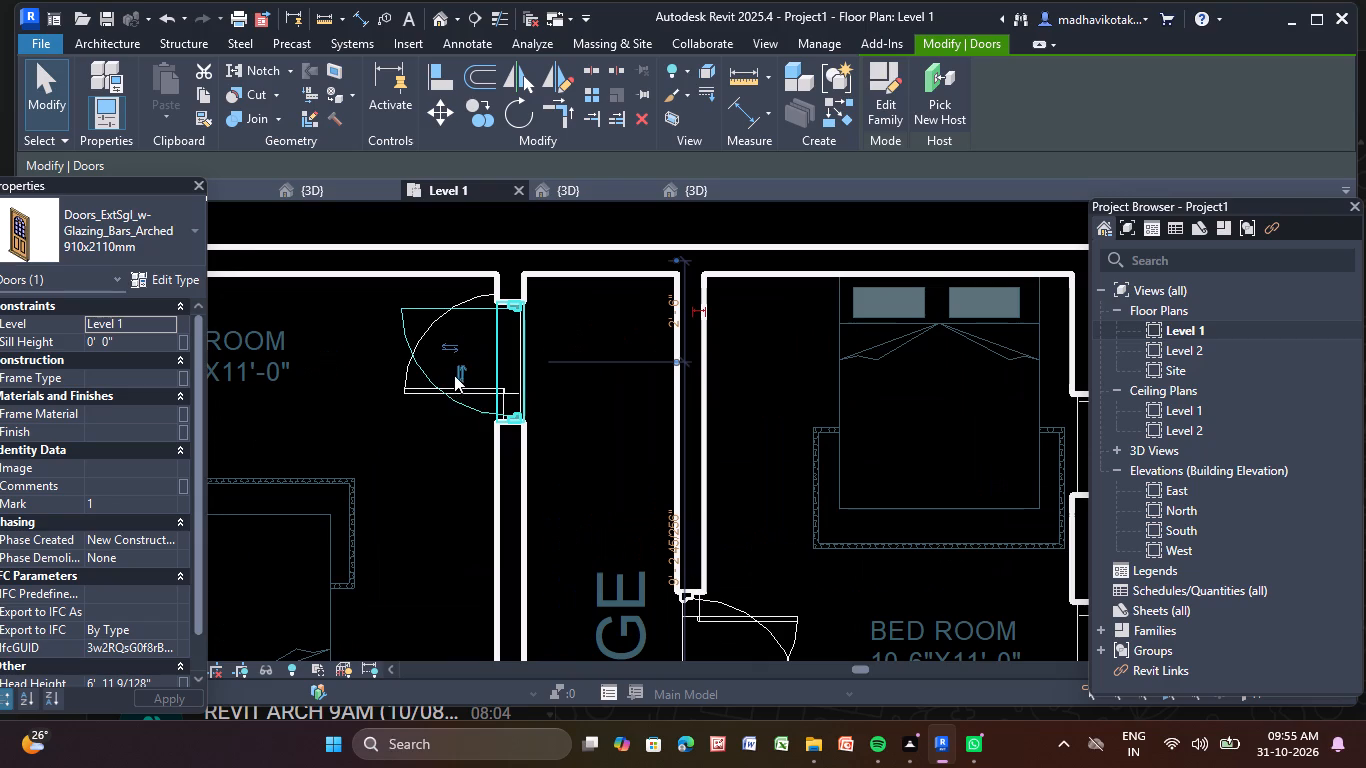
click(455, 375)
Examine the northernmost east-side bedroom's entrance door and the neighbouring doors against the swings on the imported plan.
scroll(455, 375, down, 5)
middle_drag(455, 375, 380, 289)
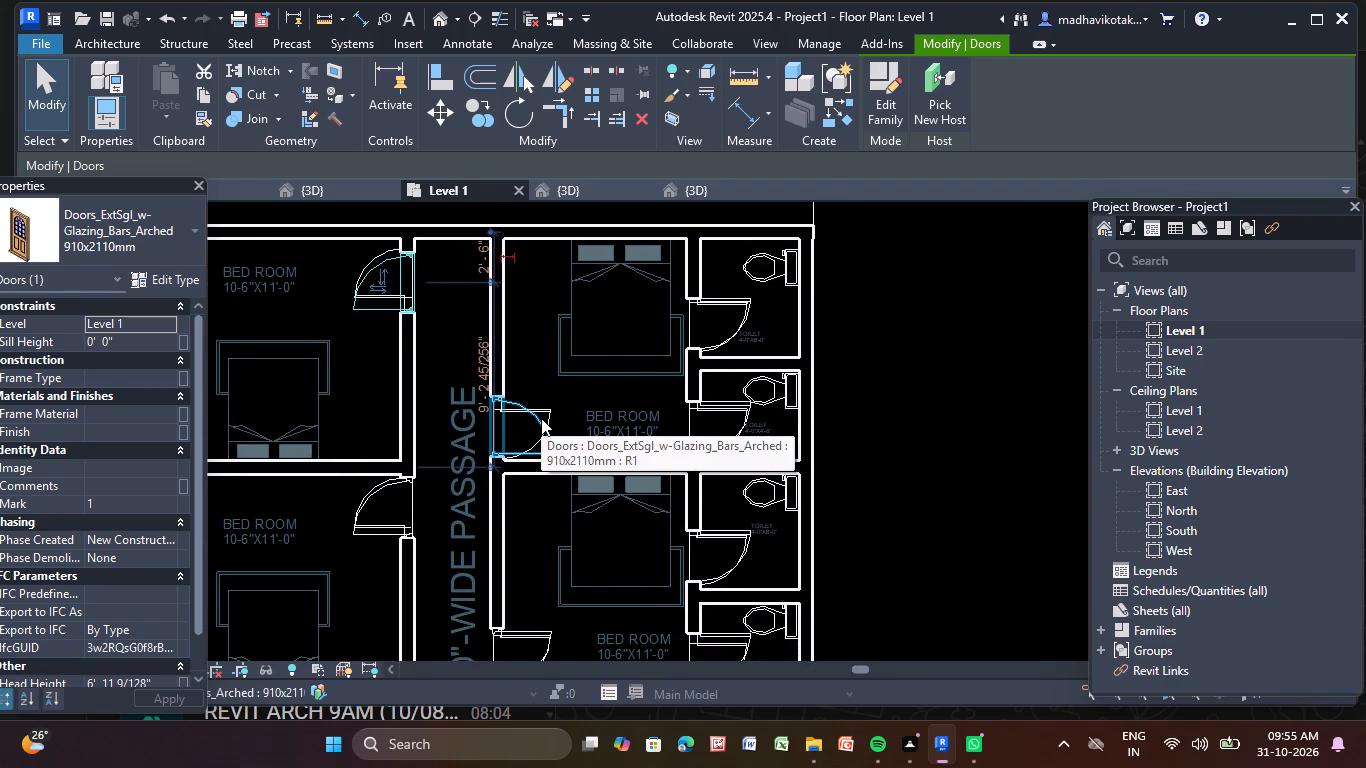
scroll(541, 418, down, 4)
middle_drag(541, 418, 581, 399)
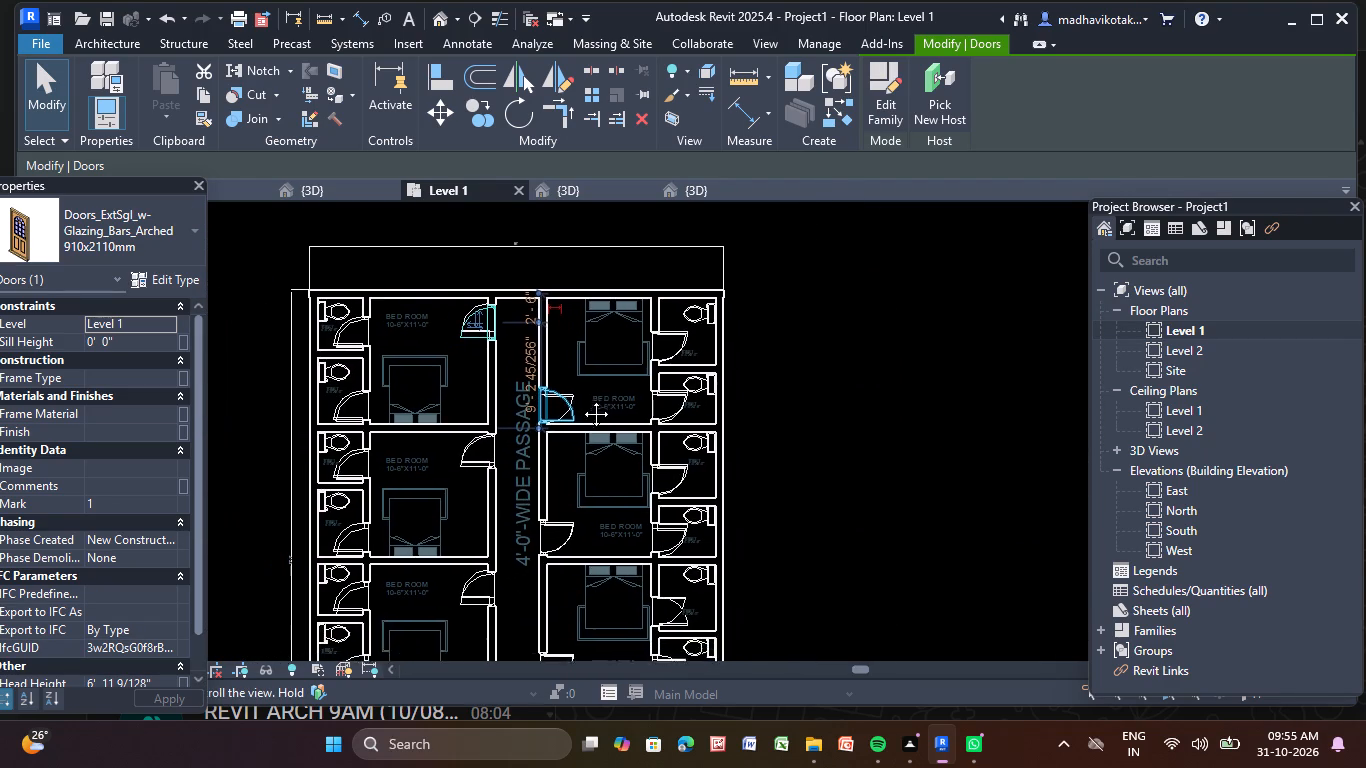
middle_drag(581, 399, 615, 404)
scroll(615, 404, up, 4)
middle_click(615, 404)
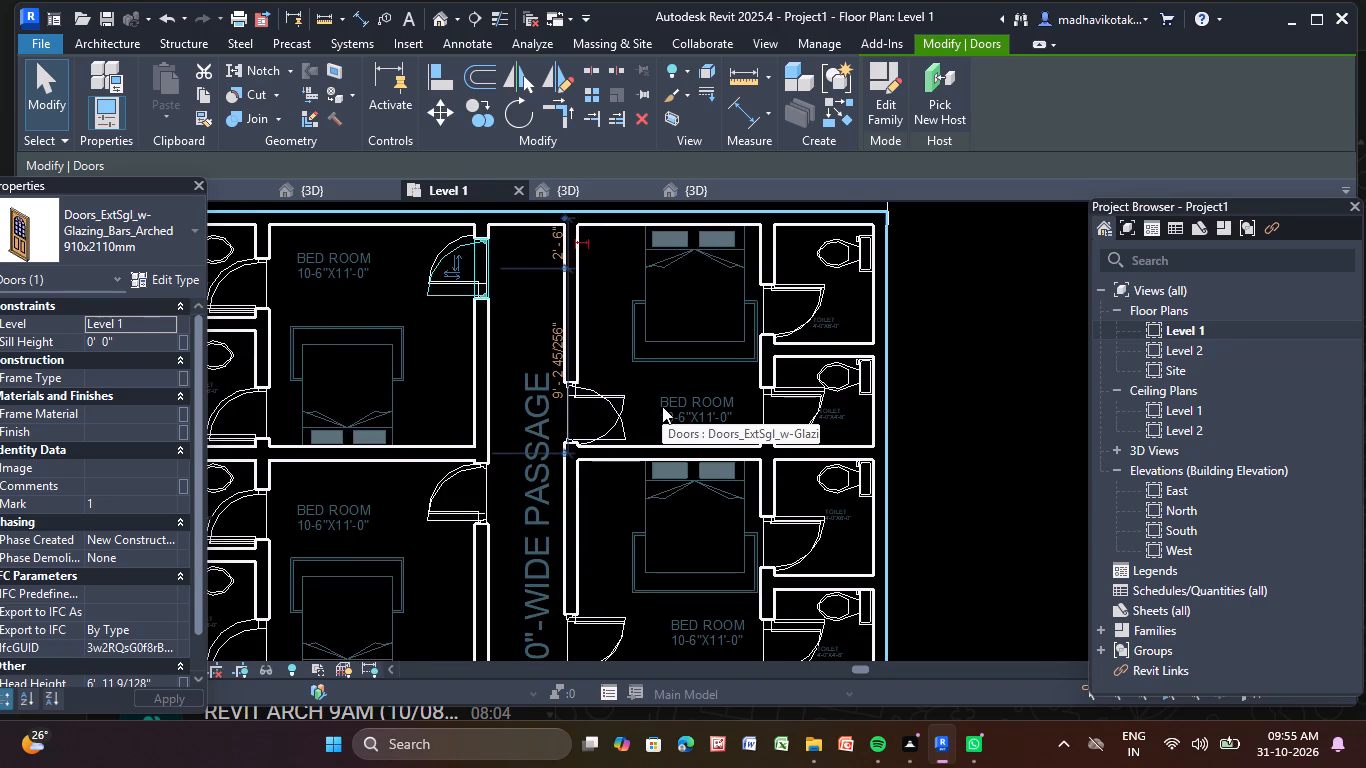
key(Escape)
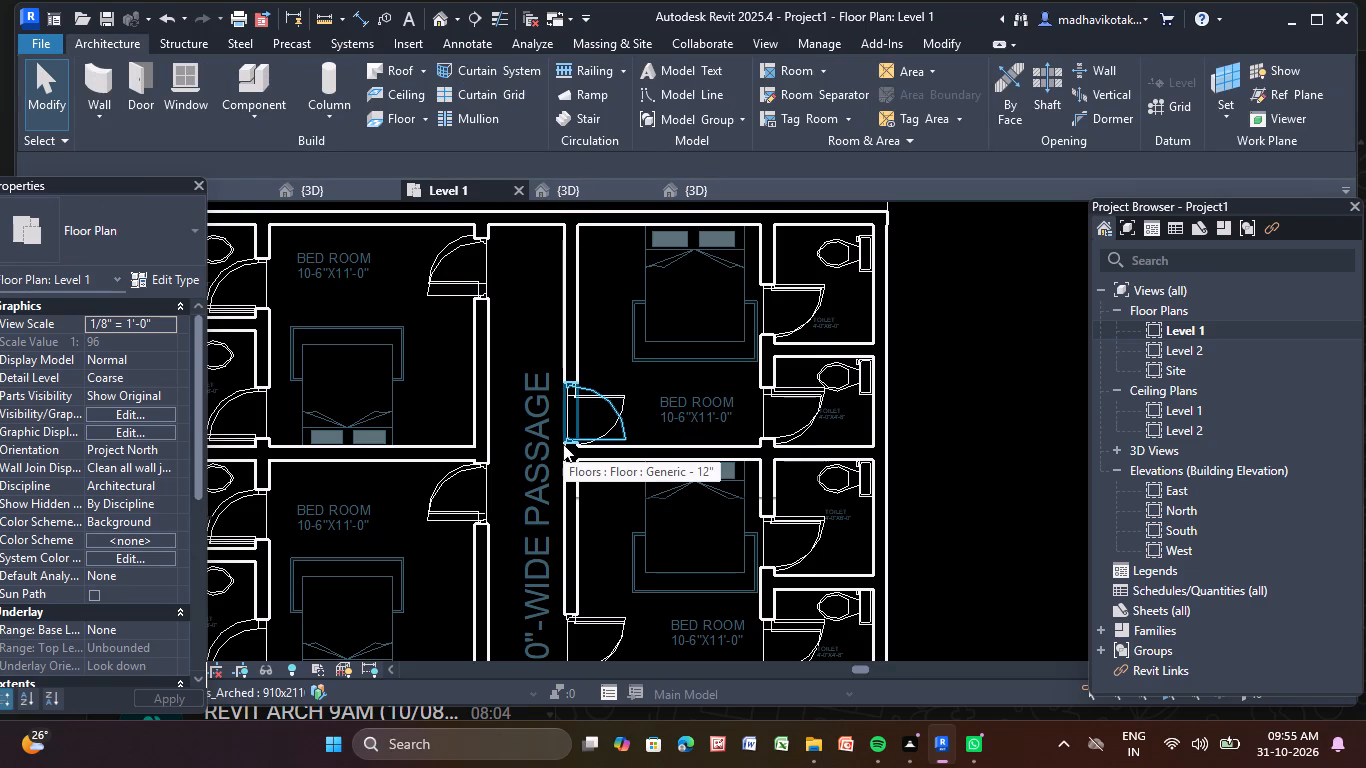
scroll(563, 444, up, 1)
scroll(561, 444, down, 4)
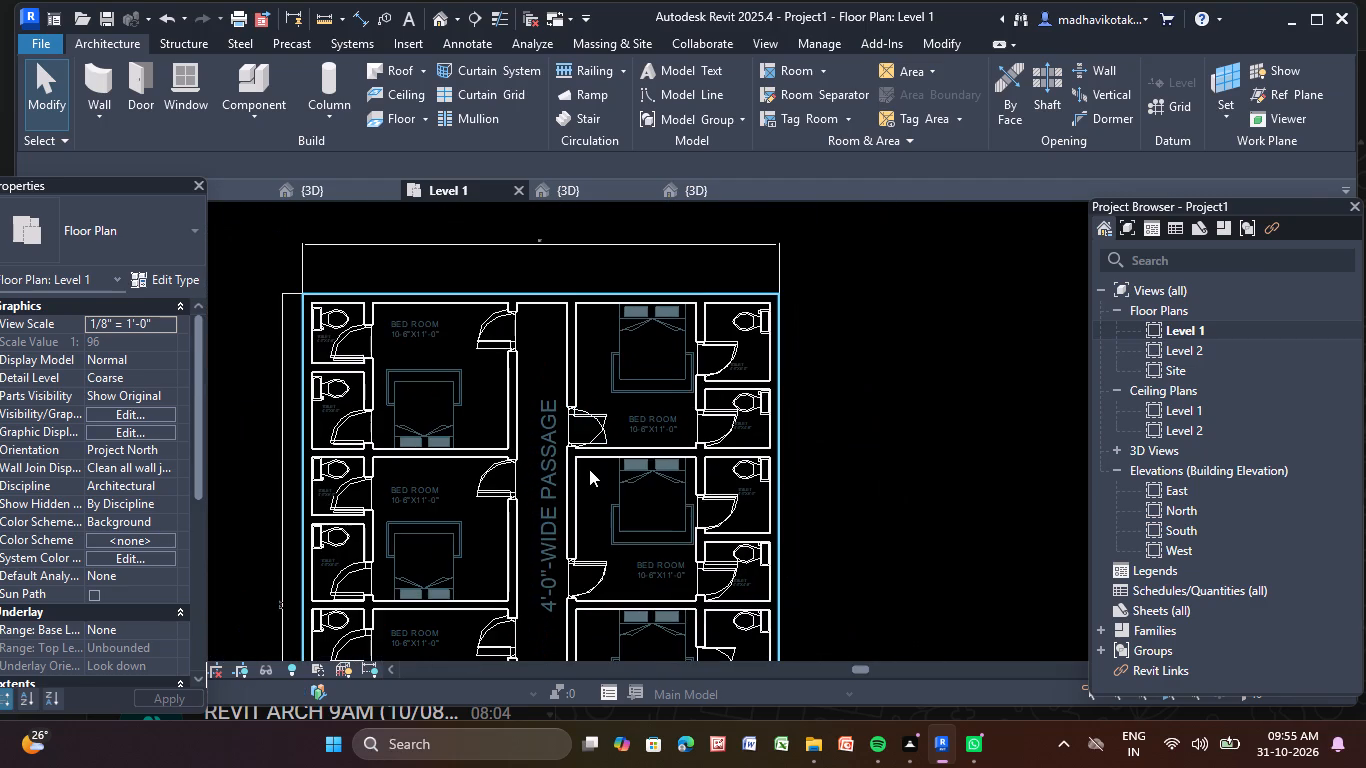
scroll(594, 470, down, 2)
middle_drag(369, 385, 377, 380)
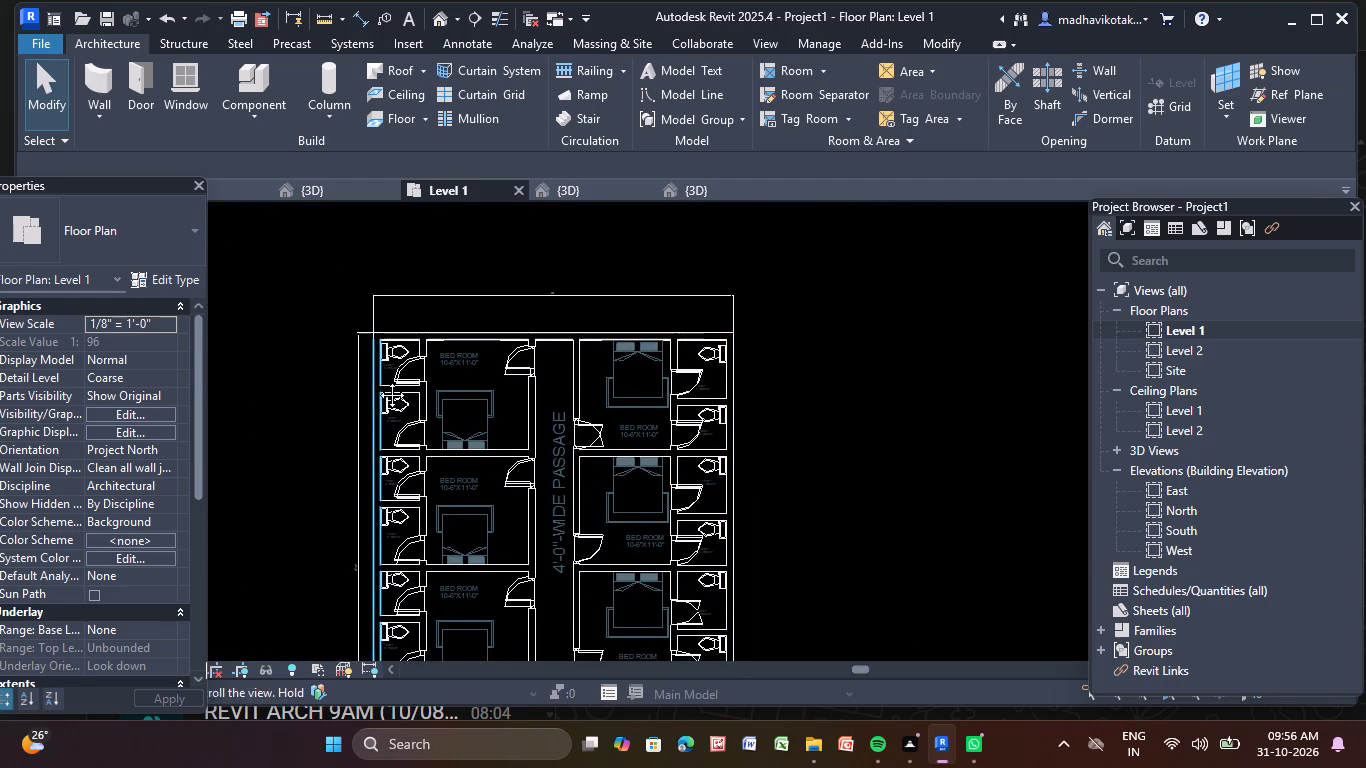
middle_drag(377, 380, 383, 378)
scroll(383, 375, up, 4)
Open the Load Autodesk Family library and browse to the Windows category.
click(110, 37)
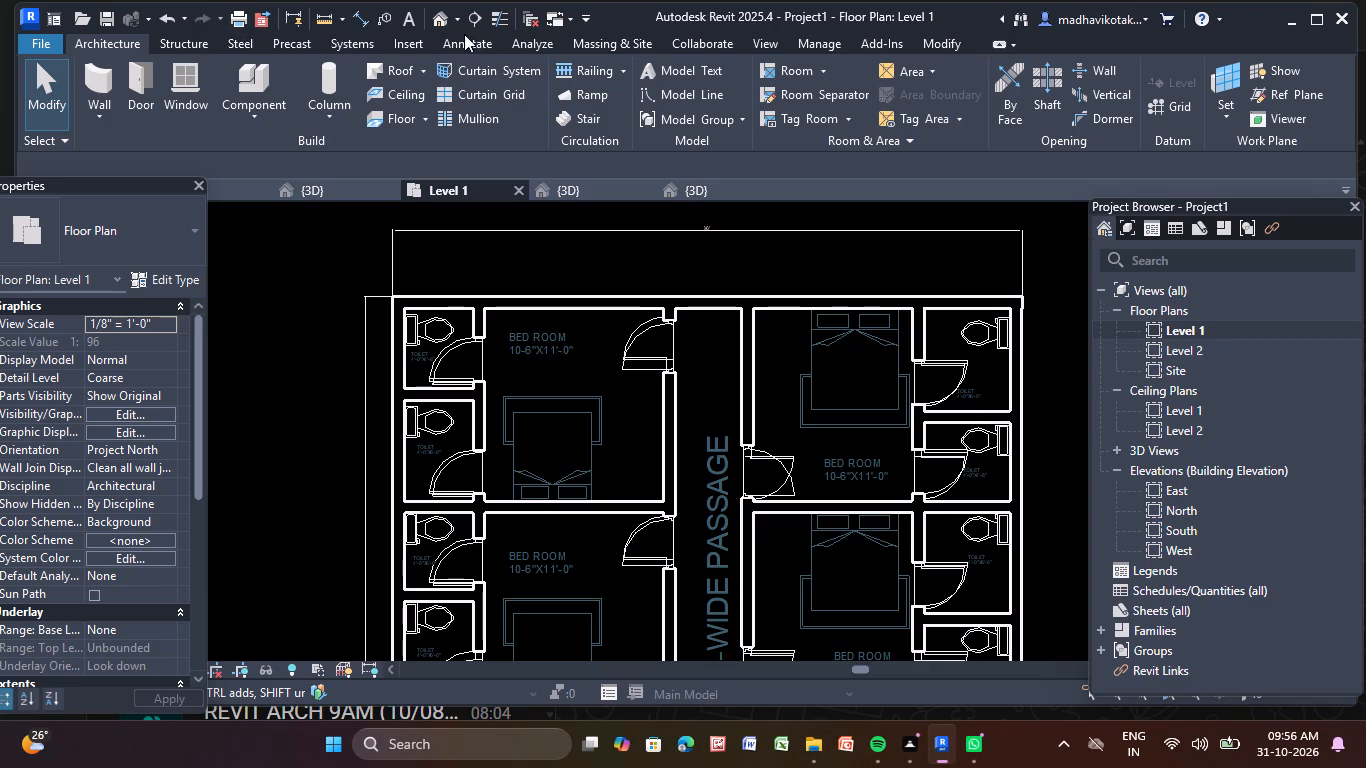
click(397, 46)
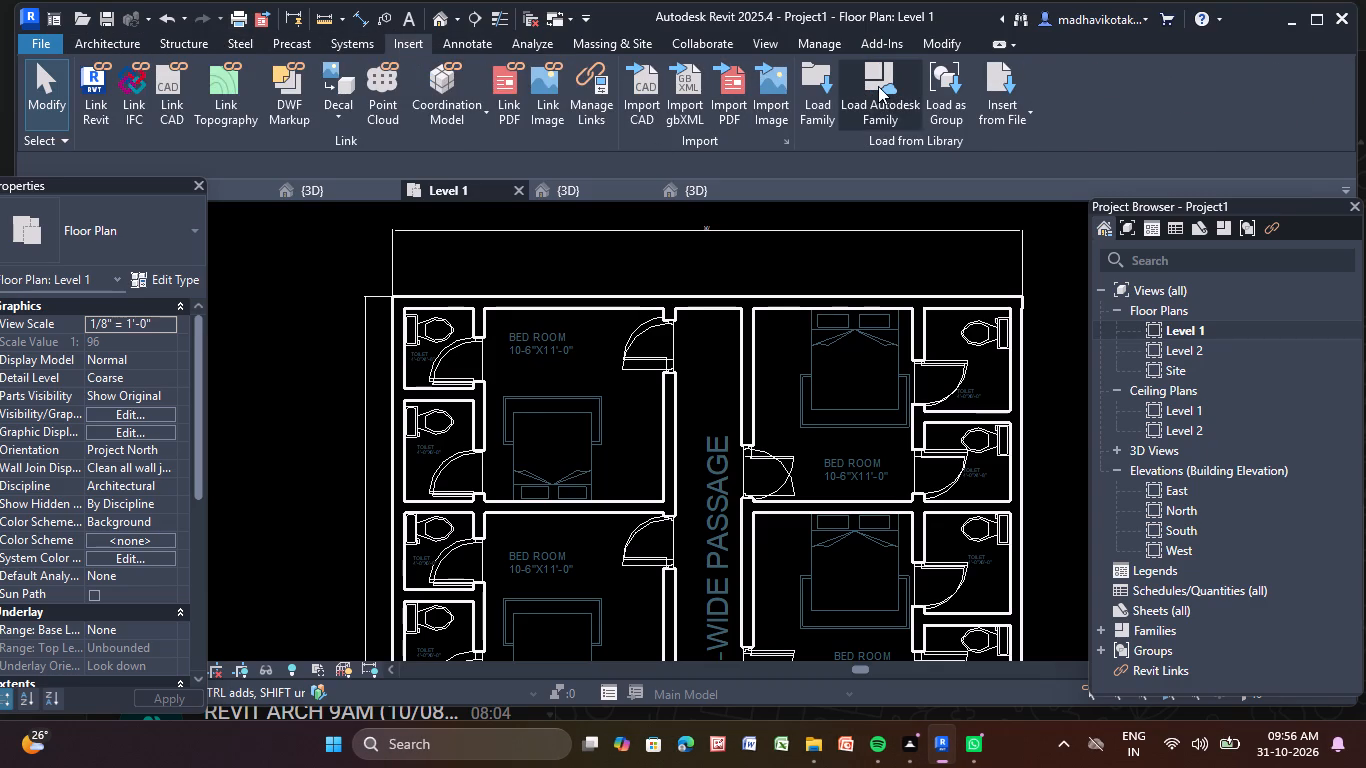
click(878, 86)
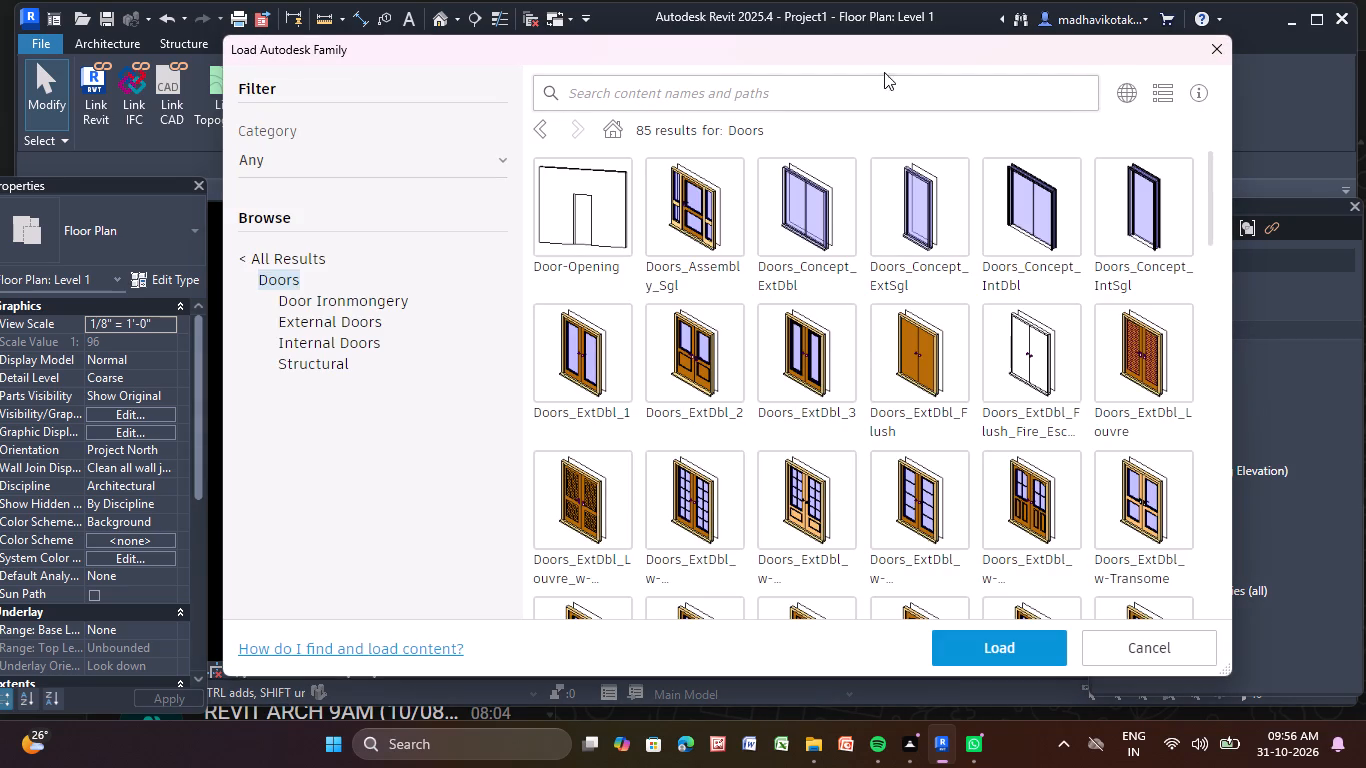
click(297, 262)
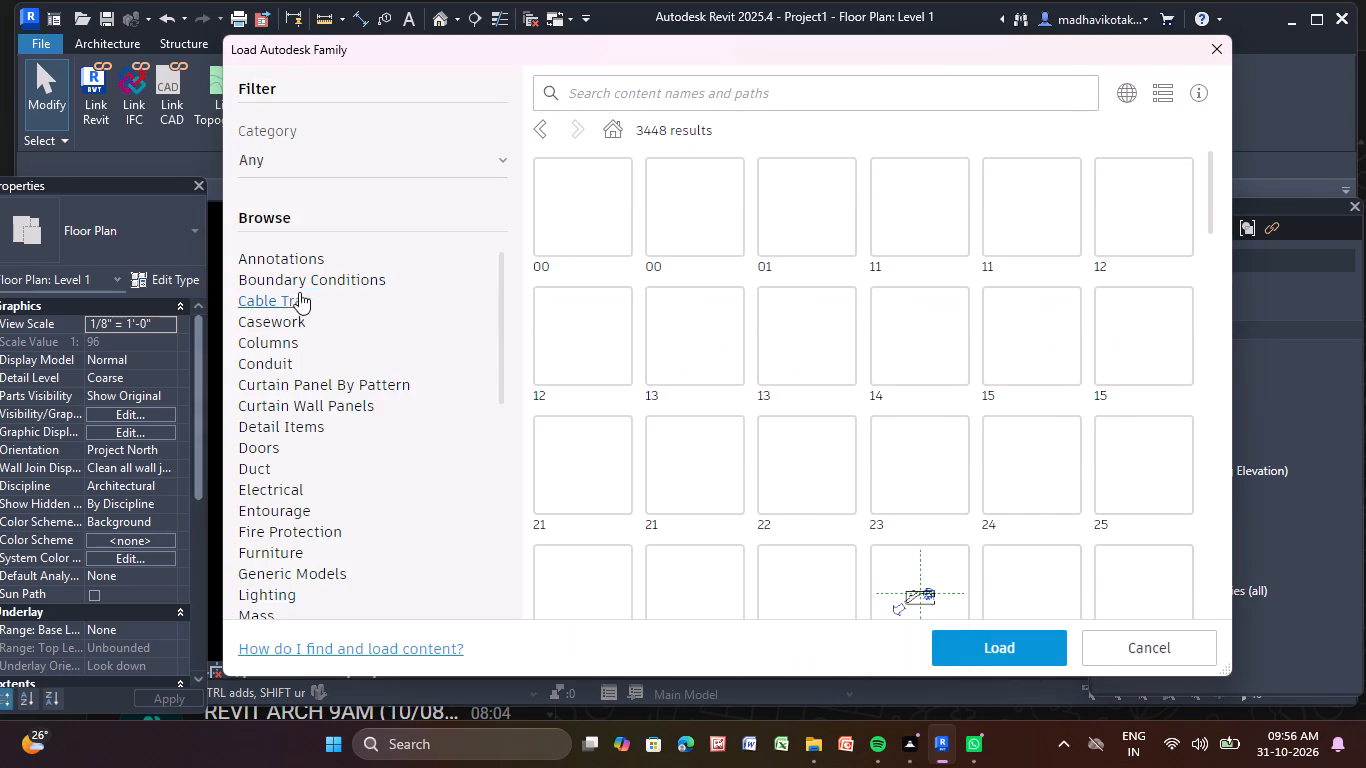
scroll(313, 395, down, 5)
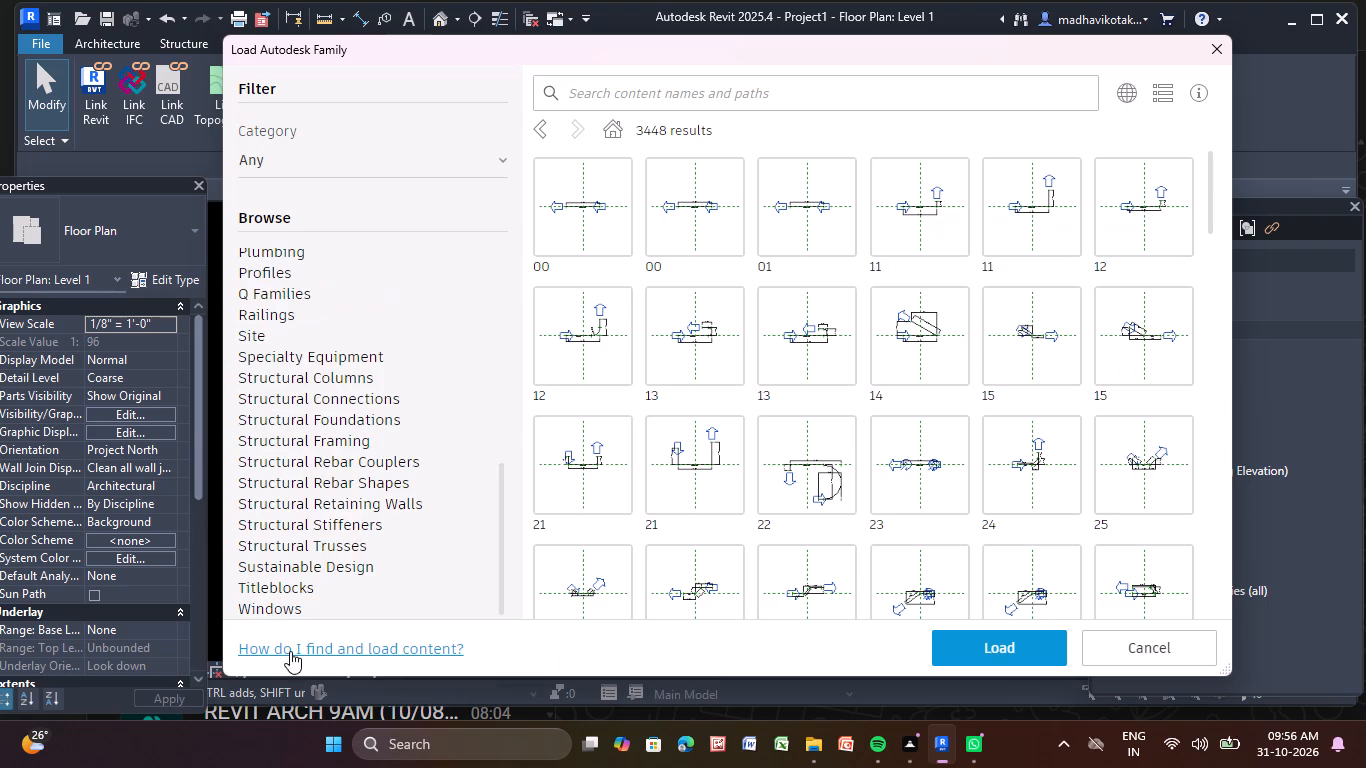
click(295, 614)
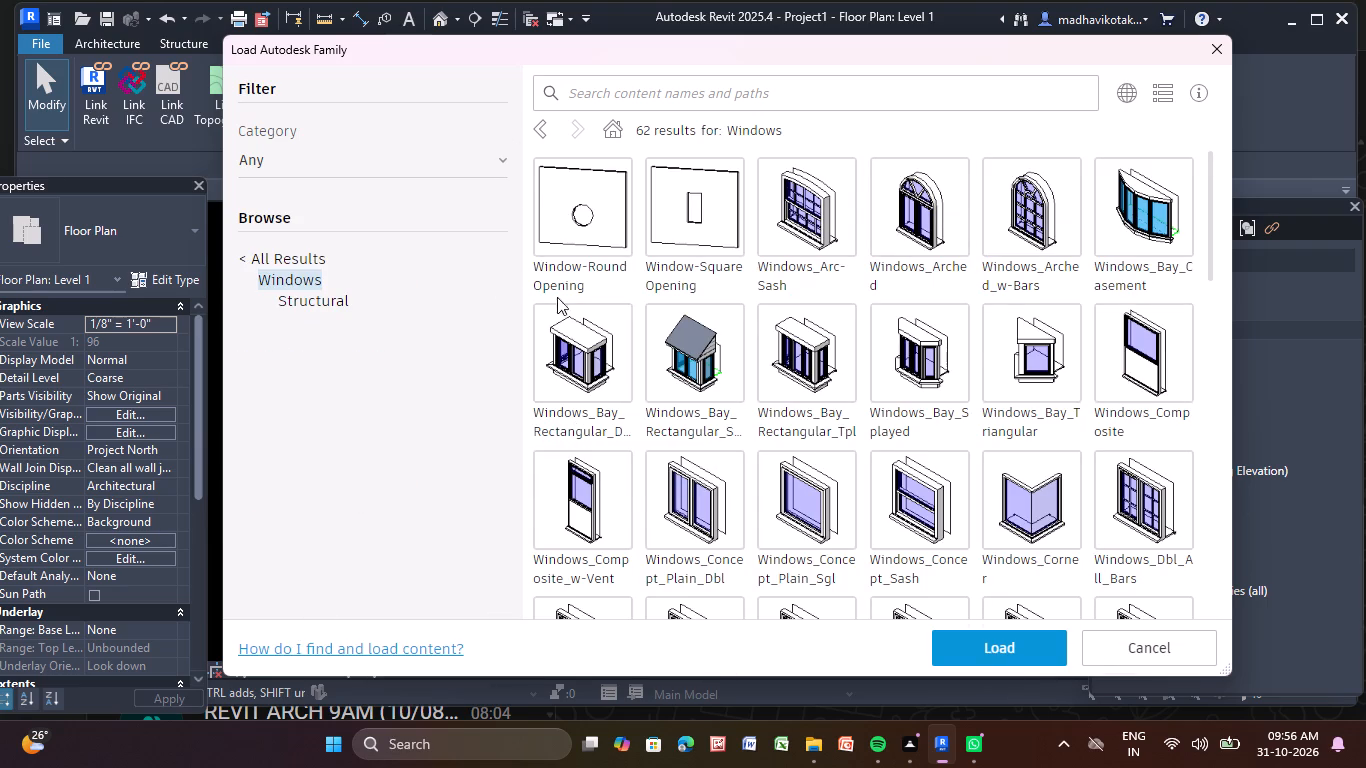
Examine the window families in the Windows category of the Autodesk library, and close it without loading any.
scroll(726, 424, down, 7)
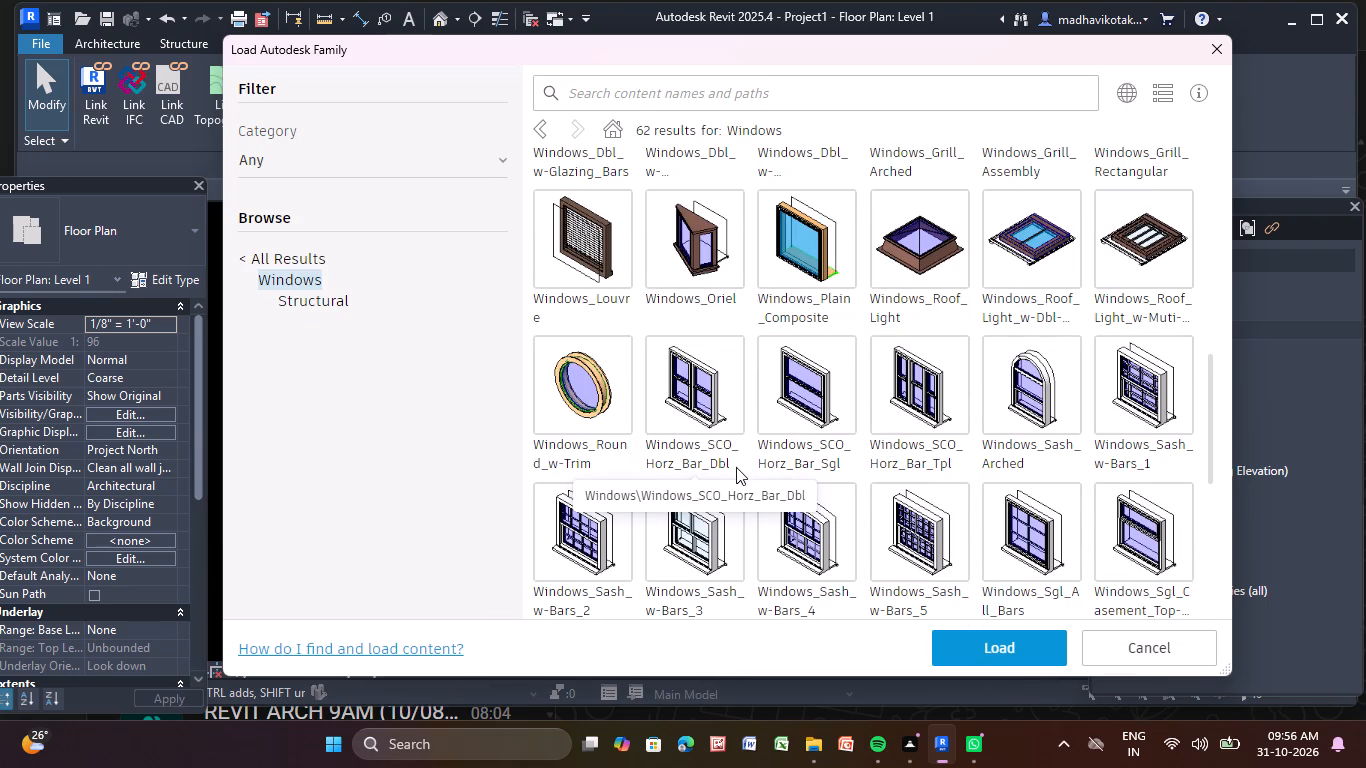
scroll(779, 440, down, 6)
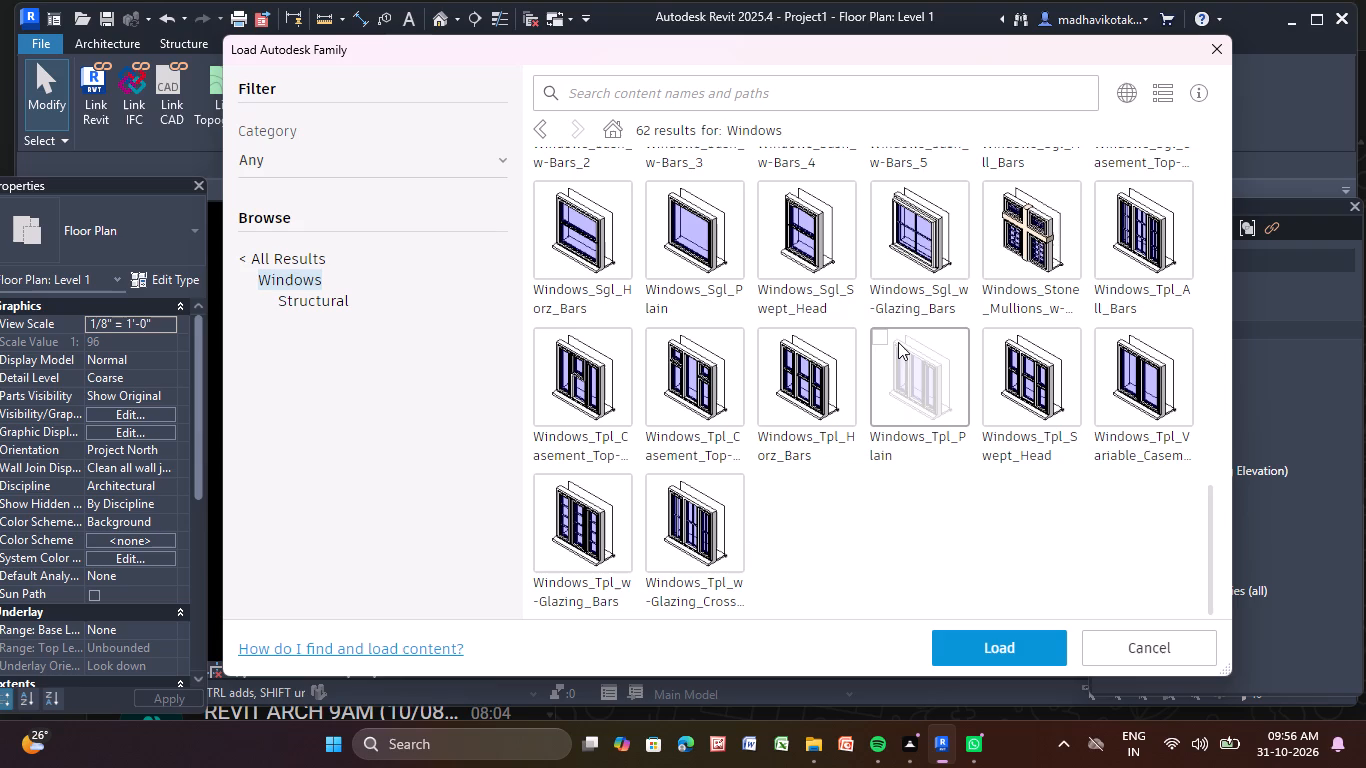
scroll(901, 342, up, 1)
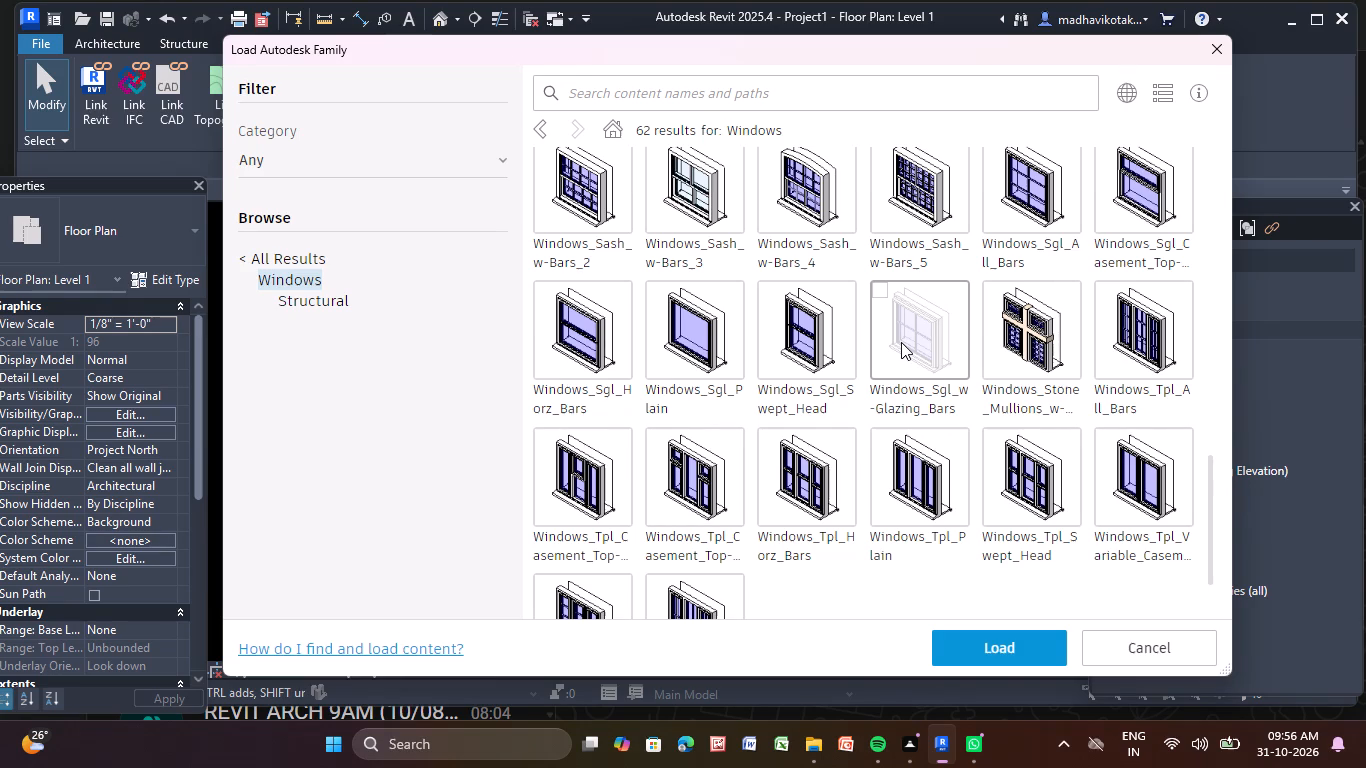
scroll(901, 342, up, 1)
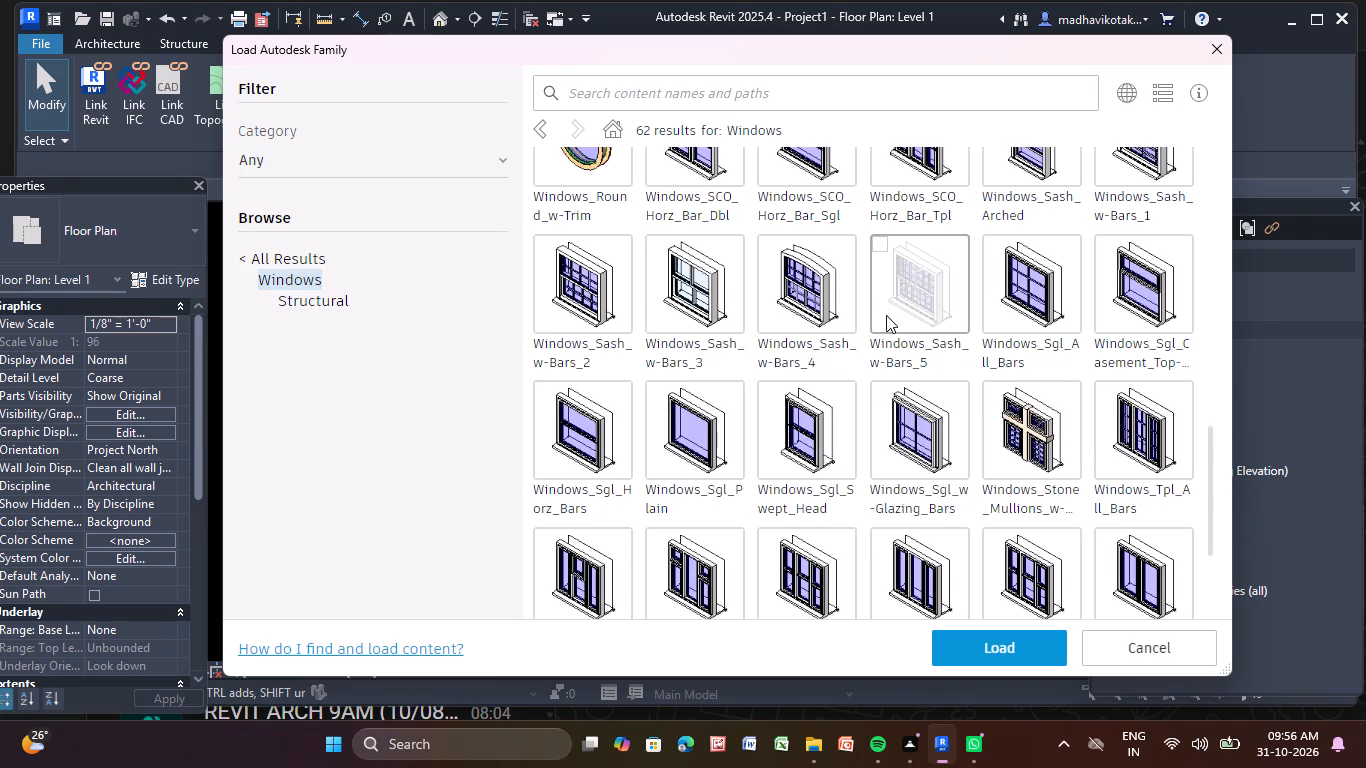
scroll(890, 334, up, 1)
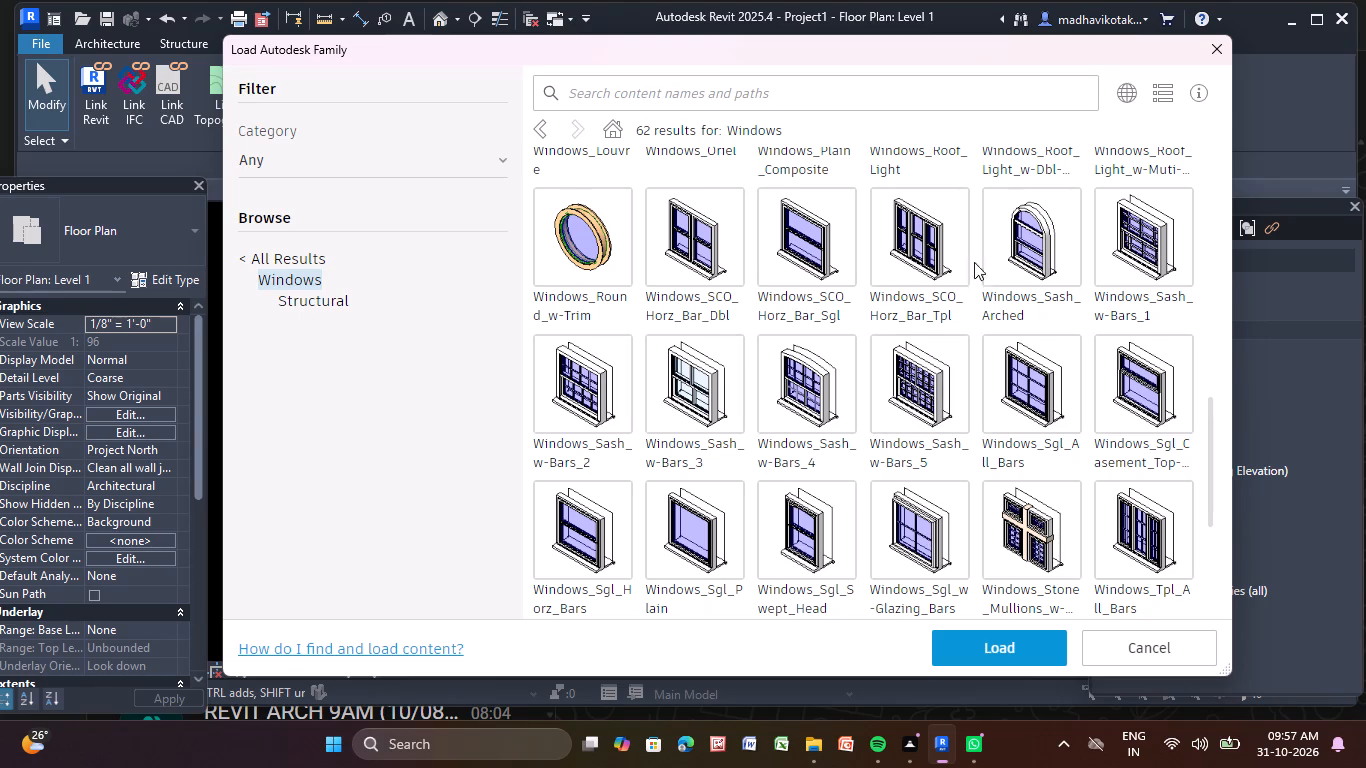
scroll(1025, 253, up, 1)
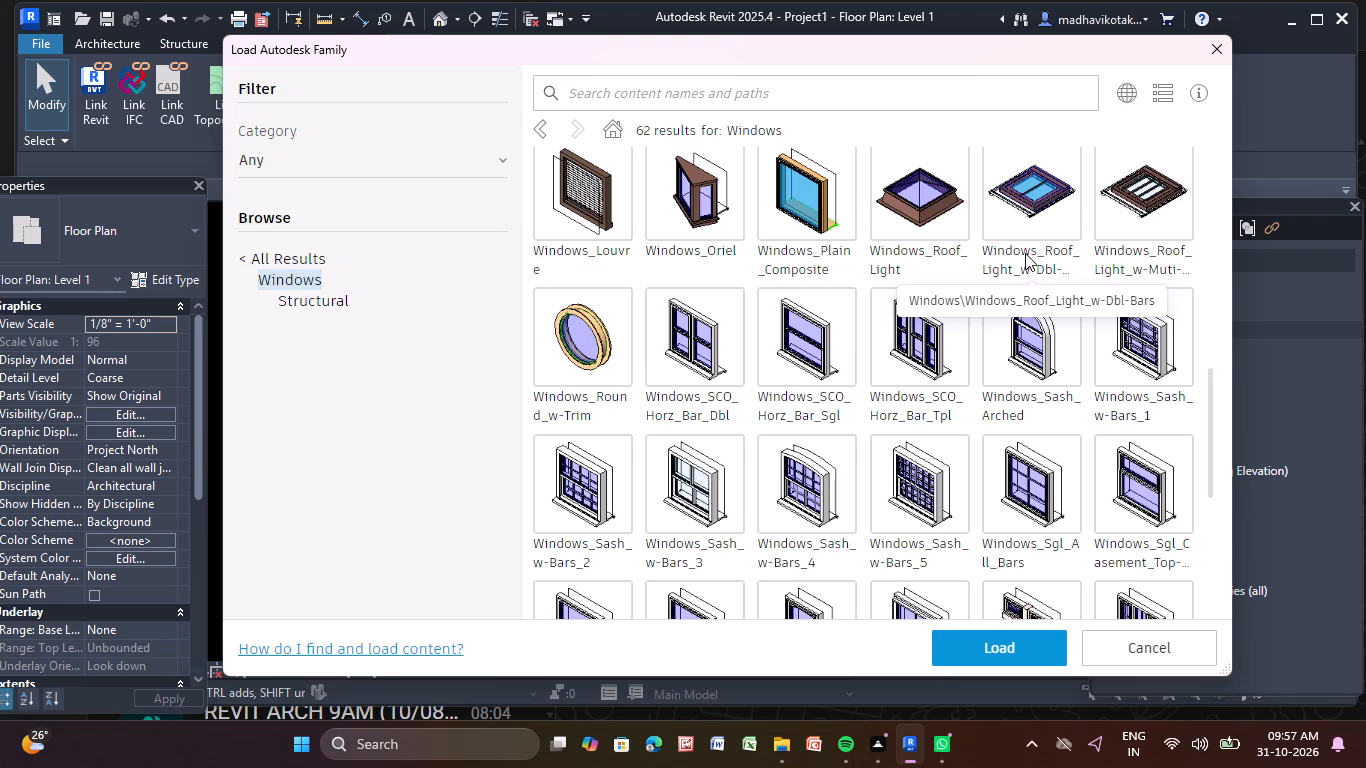
scroll(1025, 253, up, 2)
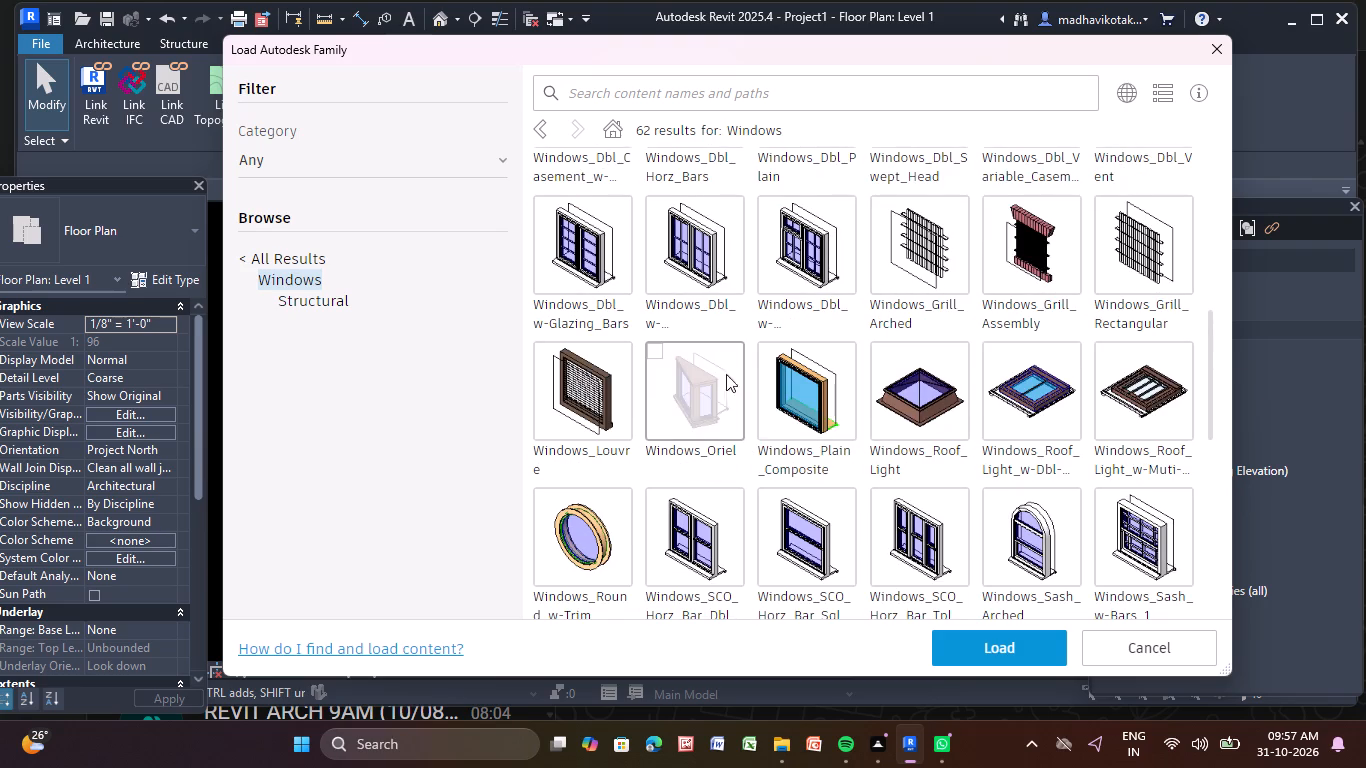
scroll(803, 254, up, 7)
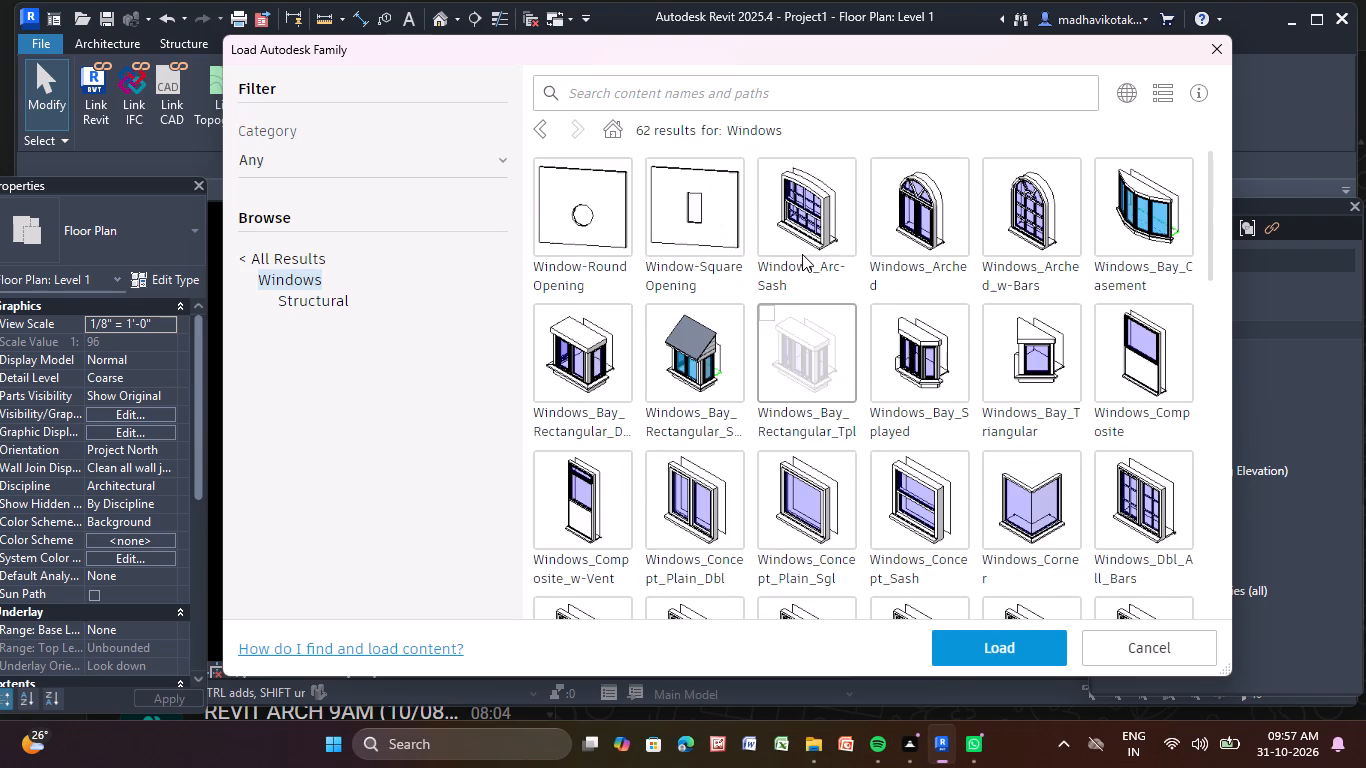
scroll(802, 254, up, 2)
scroll(1044, 397, down, 1)
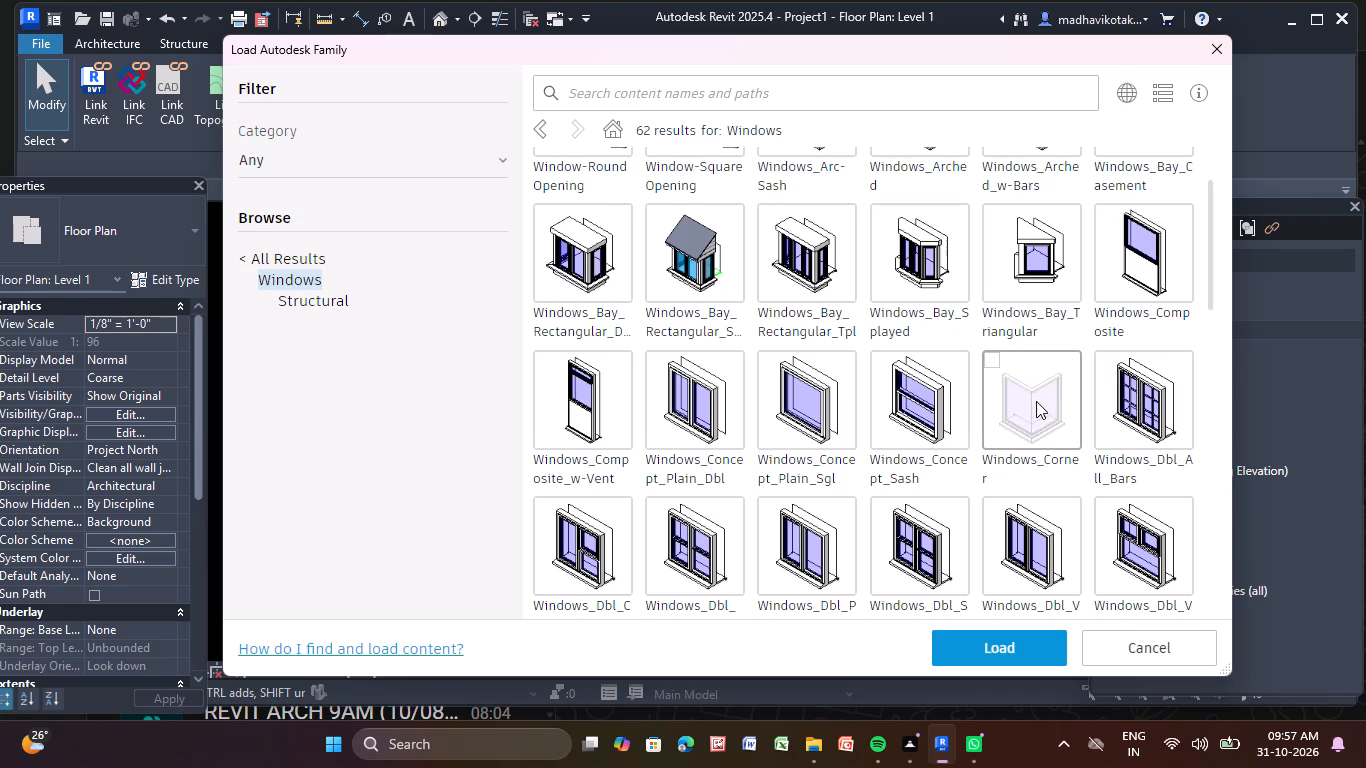
scroll(876, 456, down, 3)
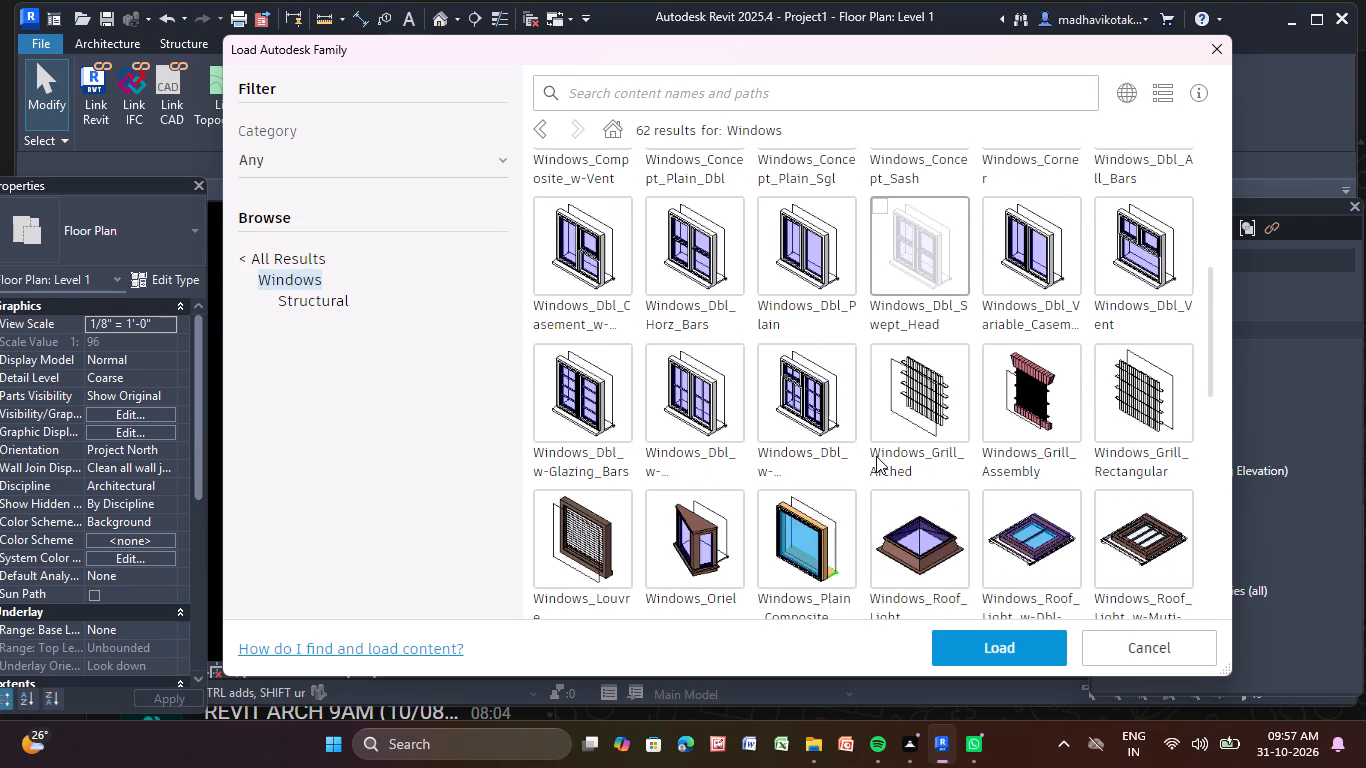
scroll(876, 456, down, 5)
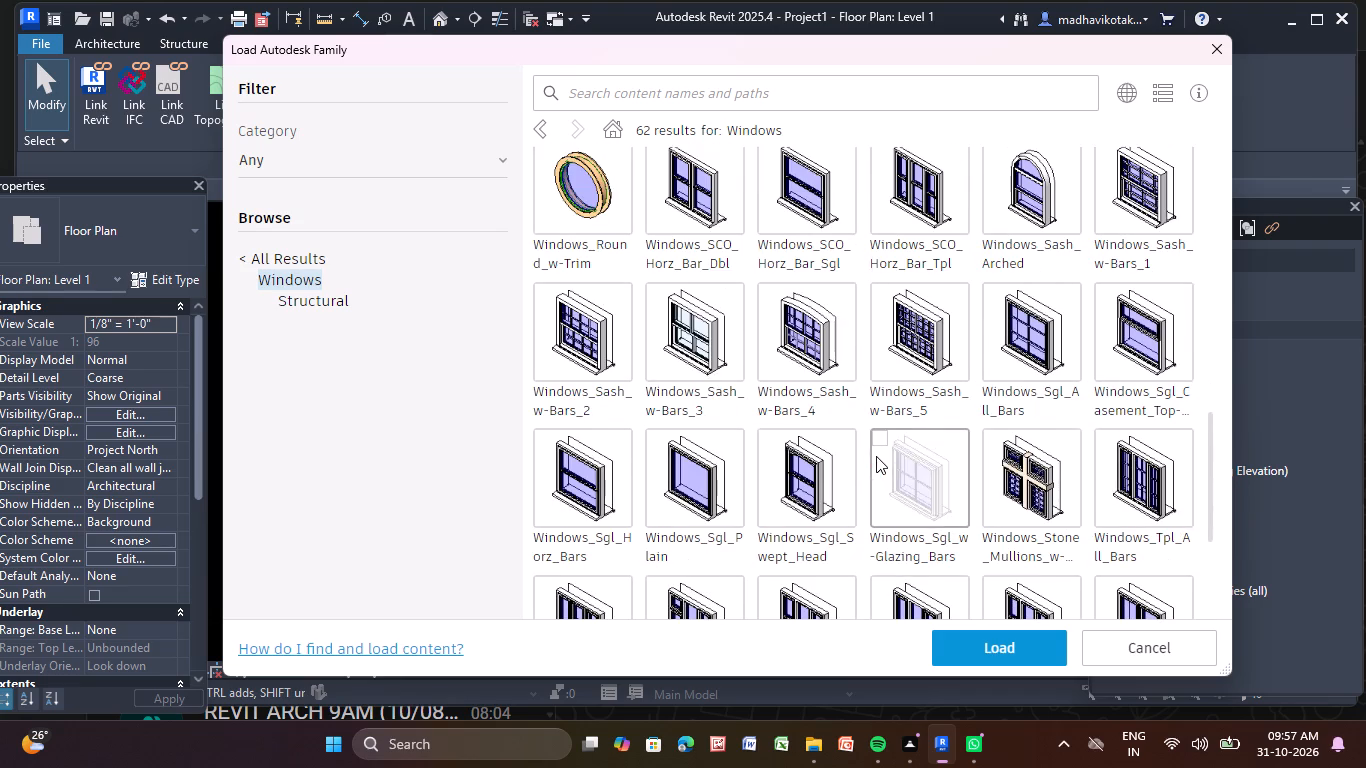
scroll(775, 413, down, 2)
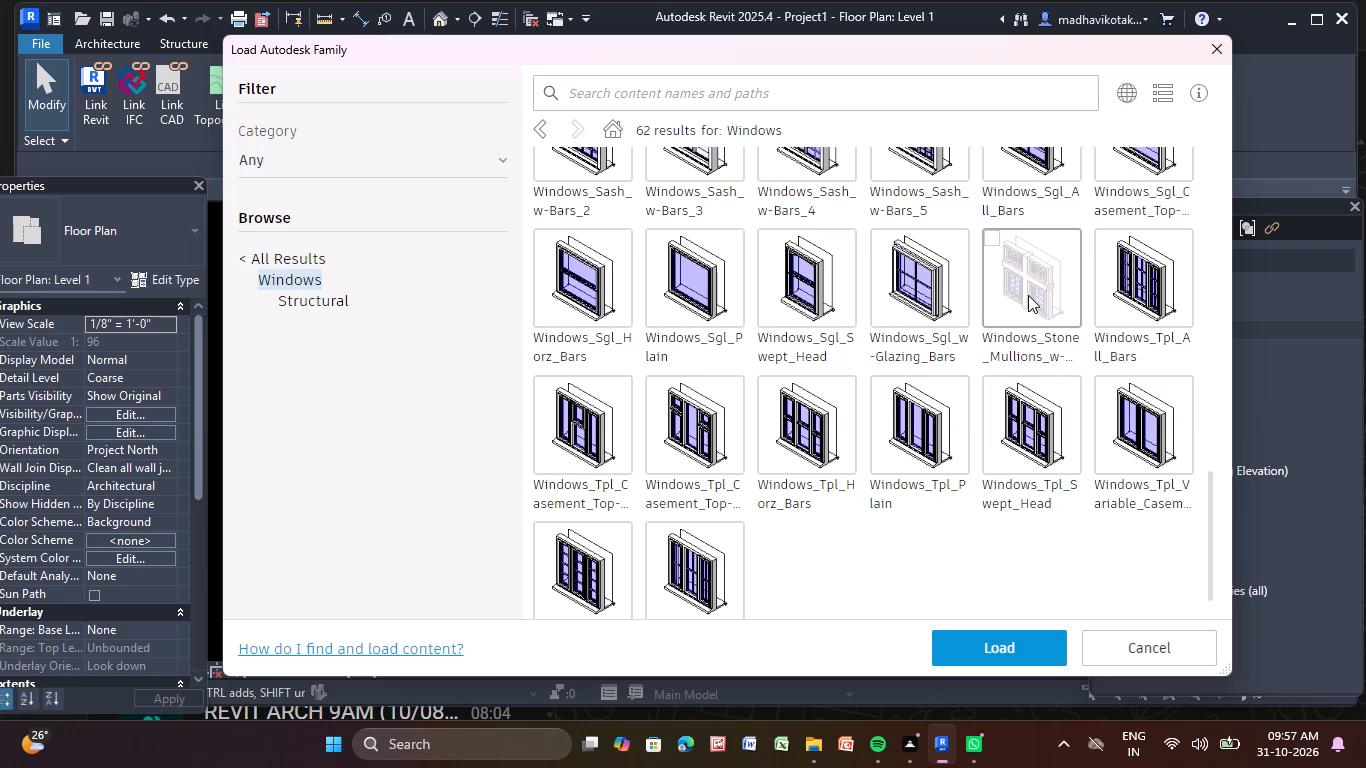
scroll(1028, 295, up, 3)
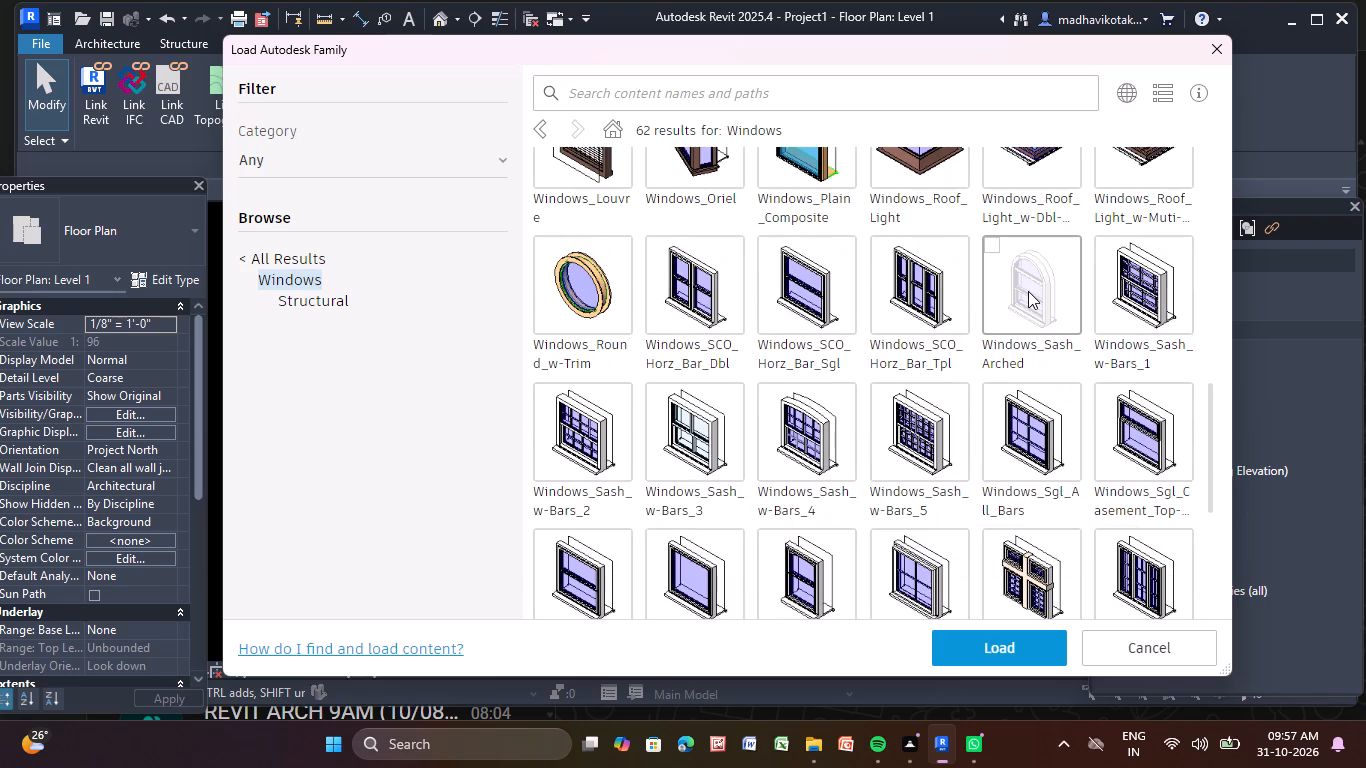
scroll(1016, 292, up, 1)
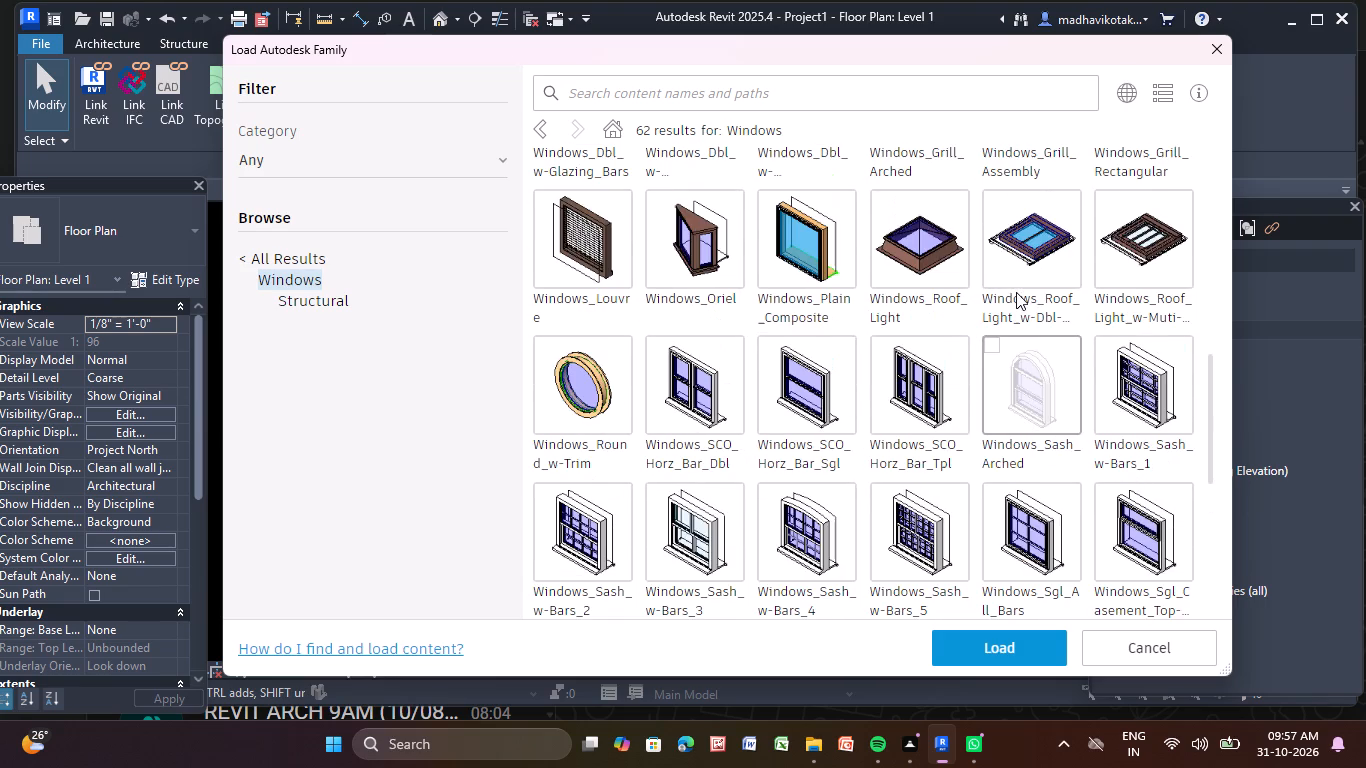
scroll(921, 273, up, 6)
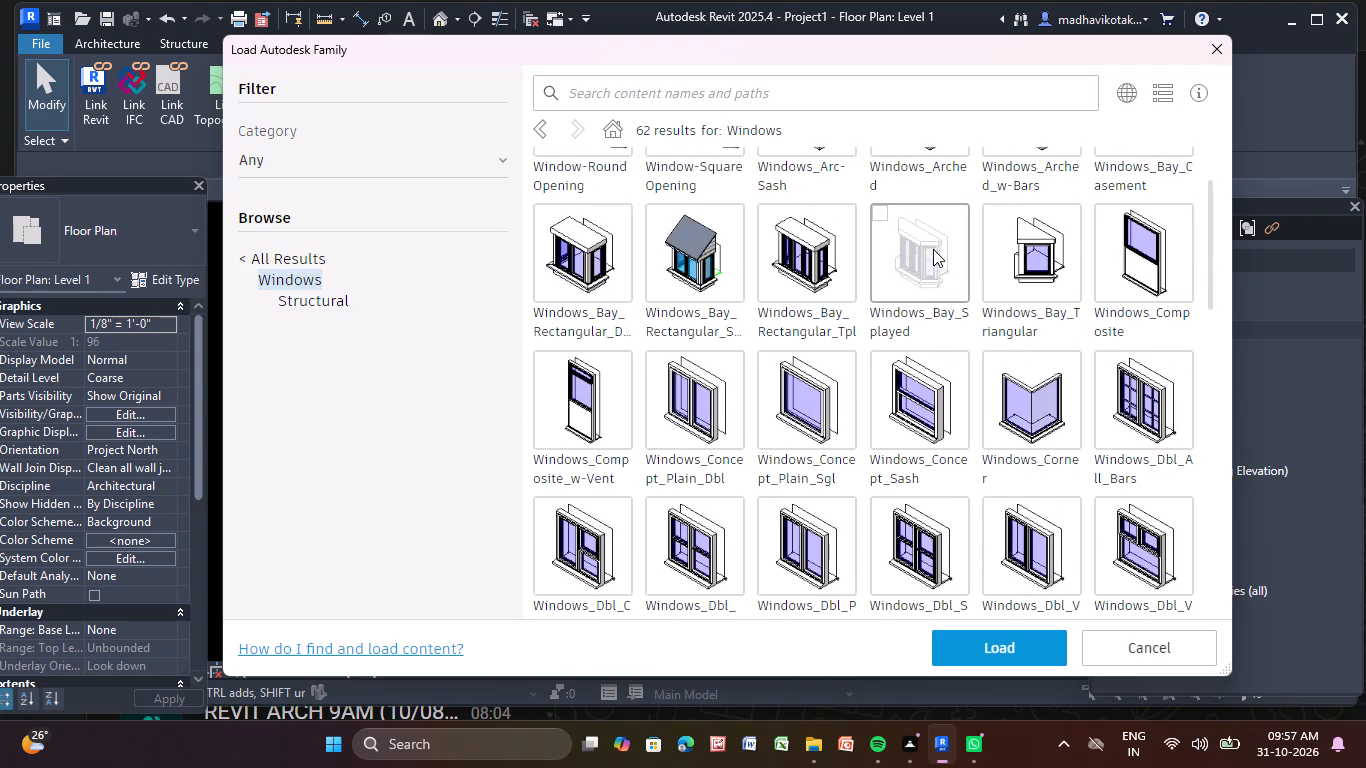
scroll(930, 249, up, 11)
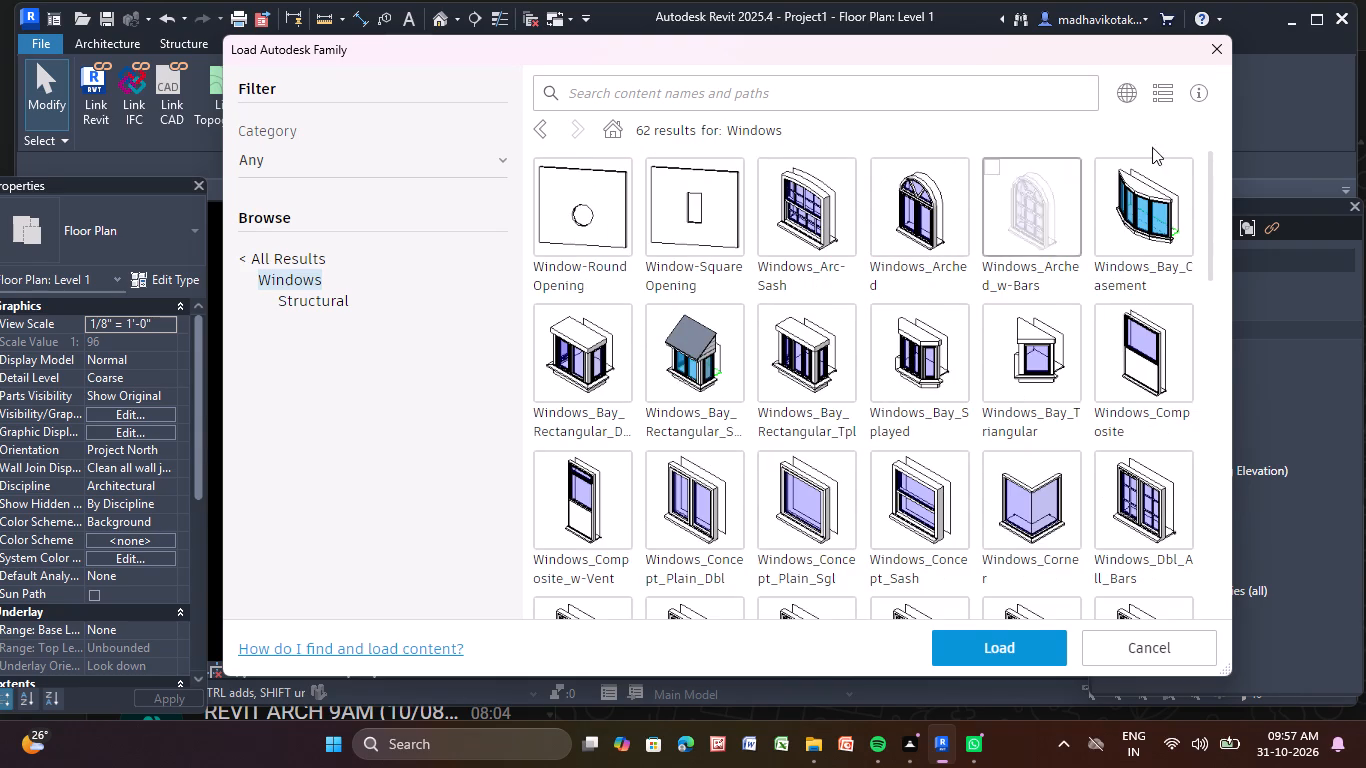
click(1215, 57)
Place Window-Casement-Double 34" x 36" windows in the west wall at both northernmost bedroom toilets, about 2'-7 1/2" and 2'-9" south of their north walls.
scroll(552, 325, down, 2)
middle_drag(546, 355, 572, 269)
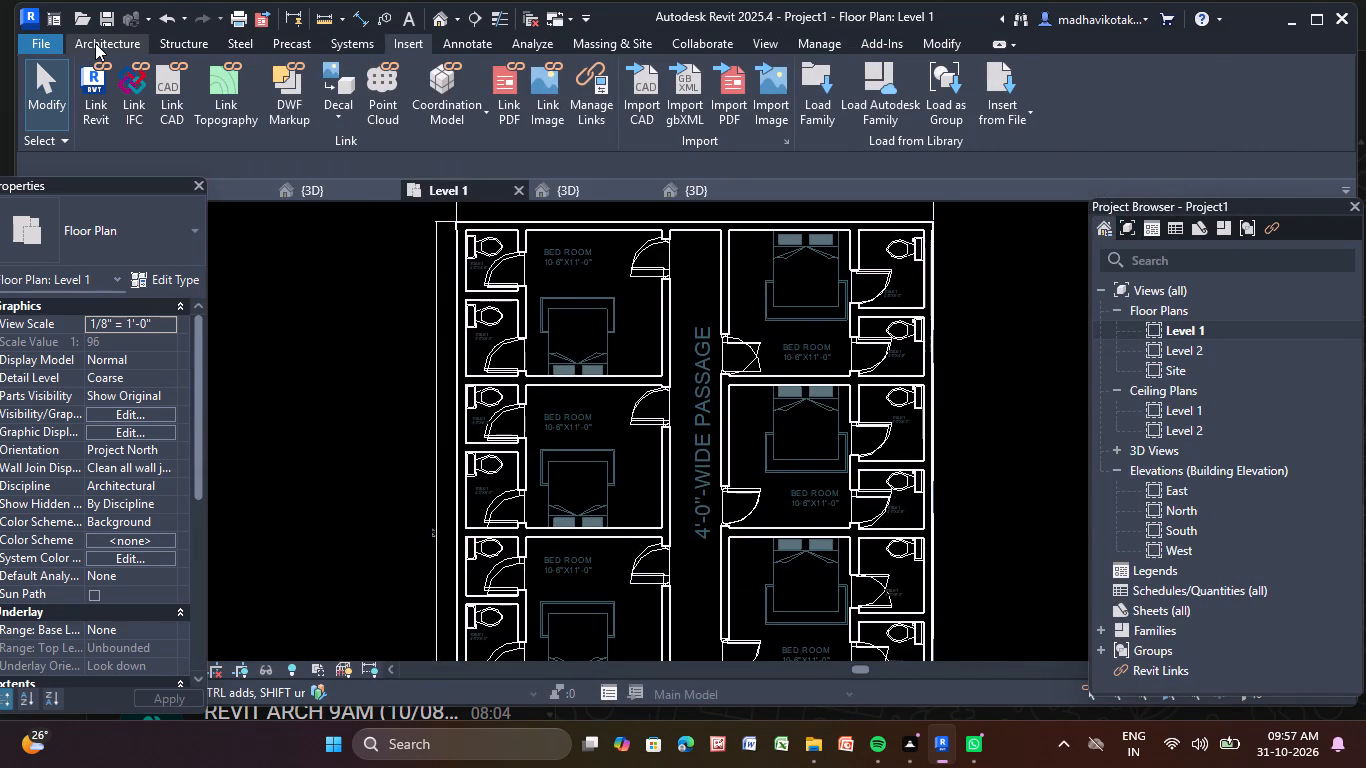
click(95, 43)
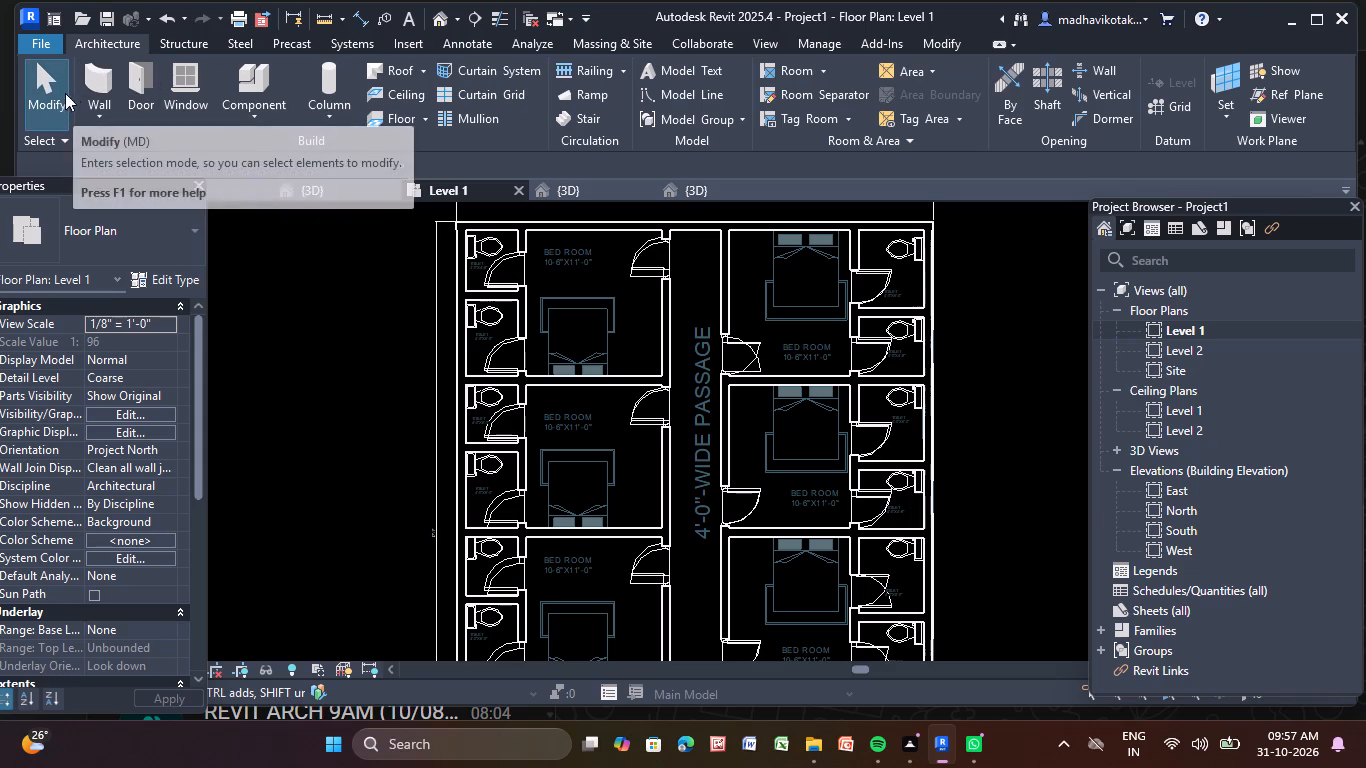
click(179, 70)
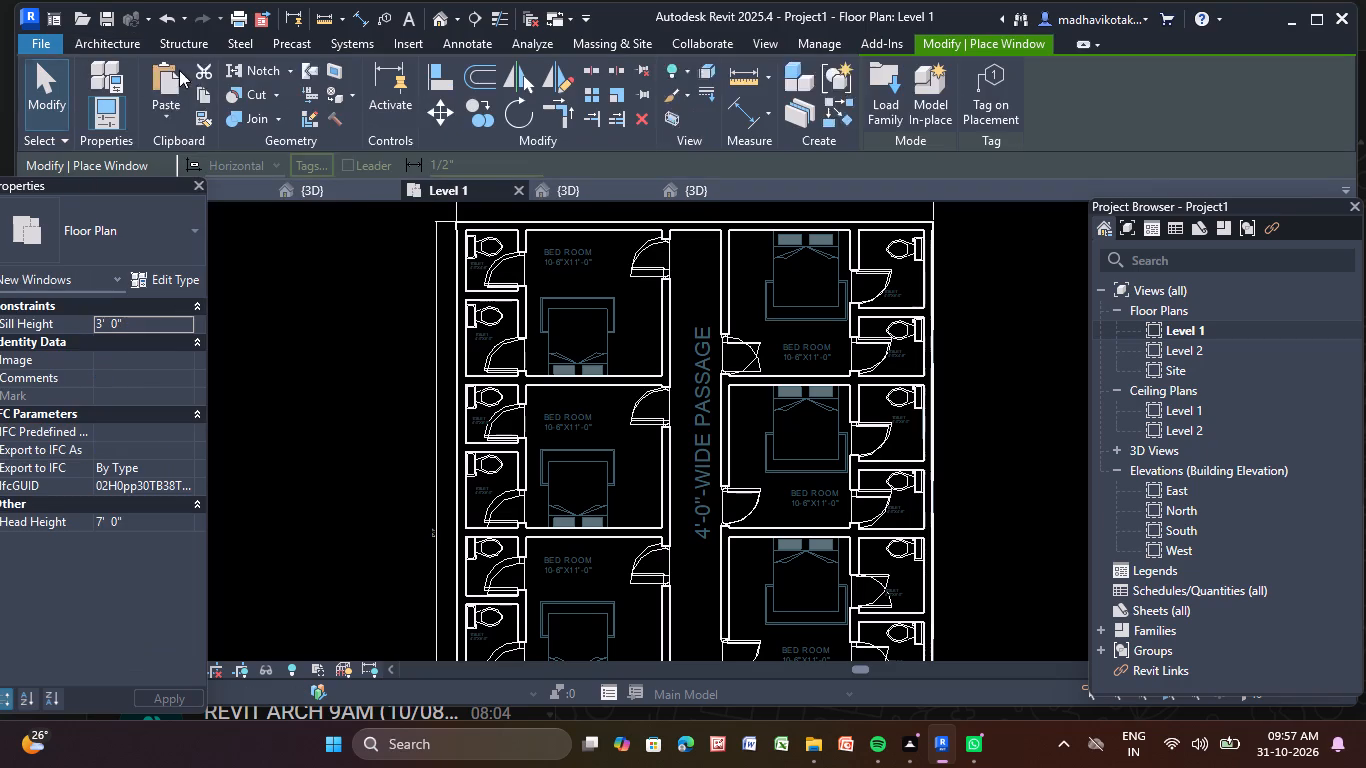
click(145, 241)
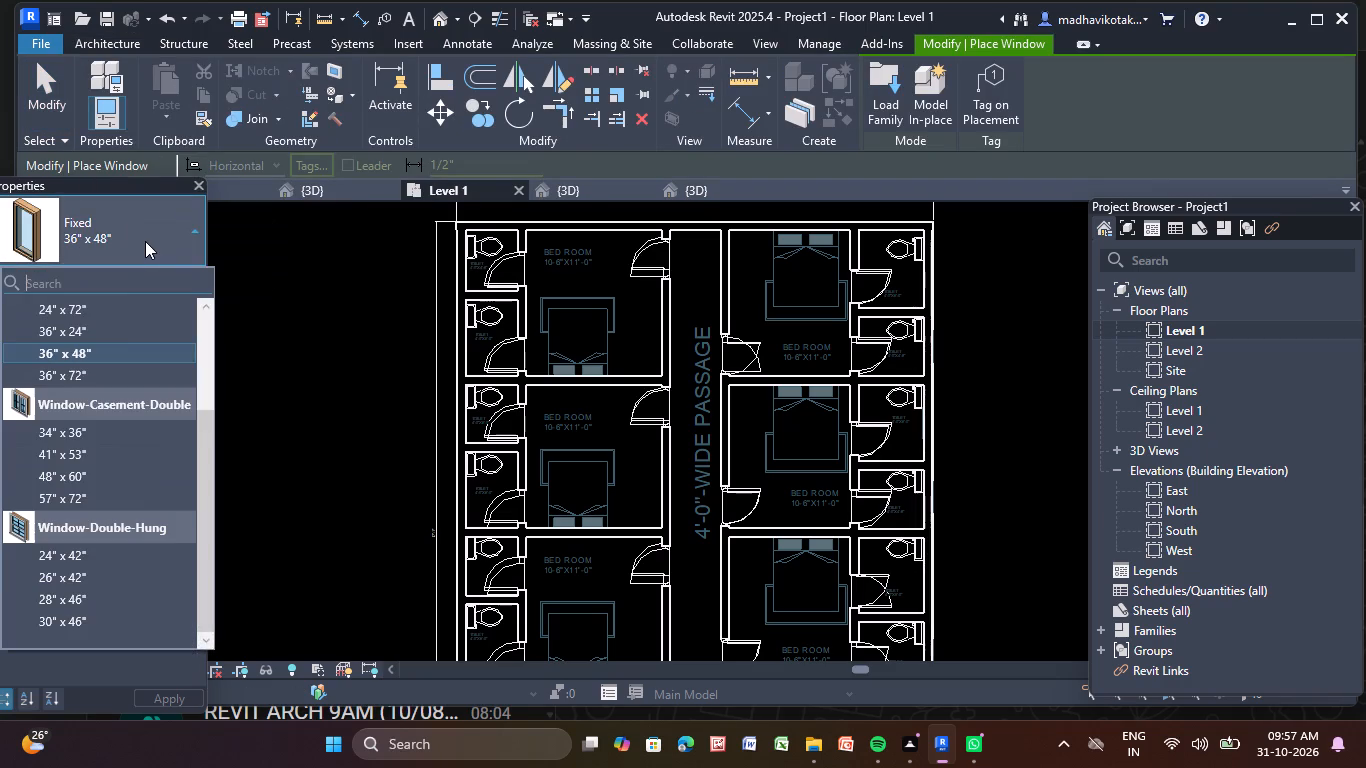
click(65, 433)
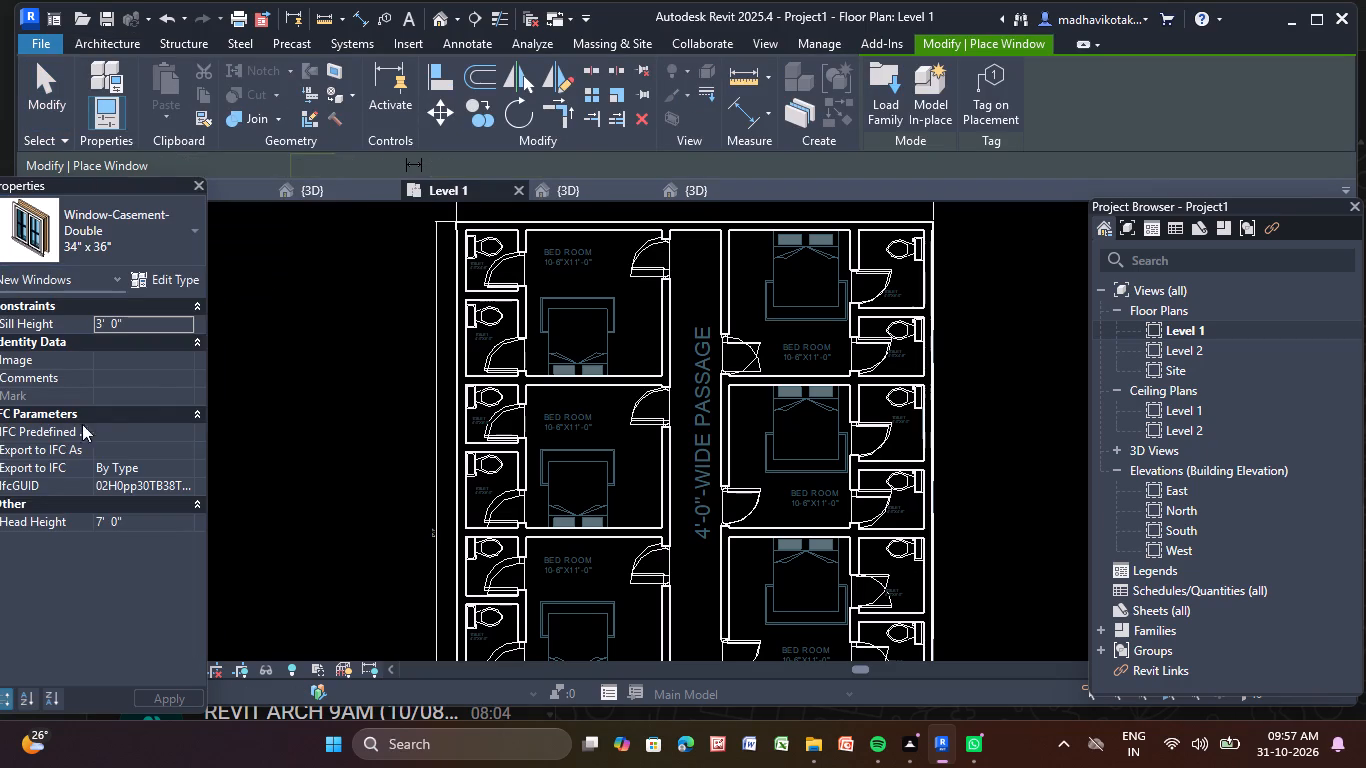
scroll(458, 248, up, 5)
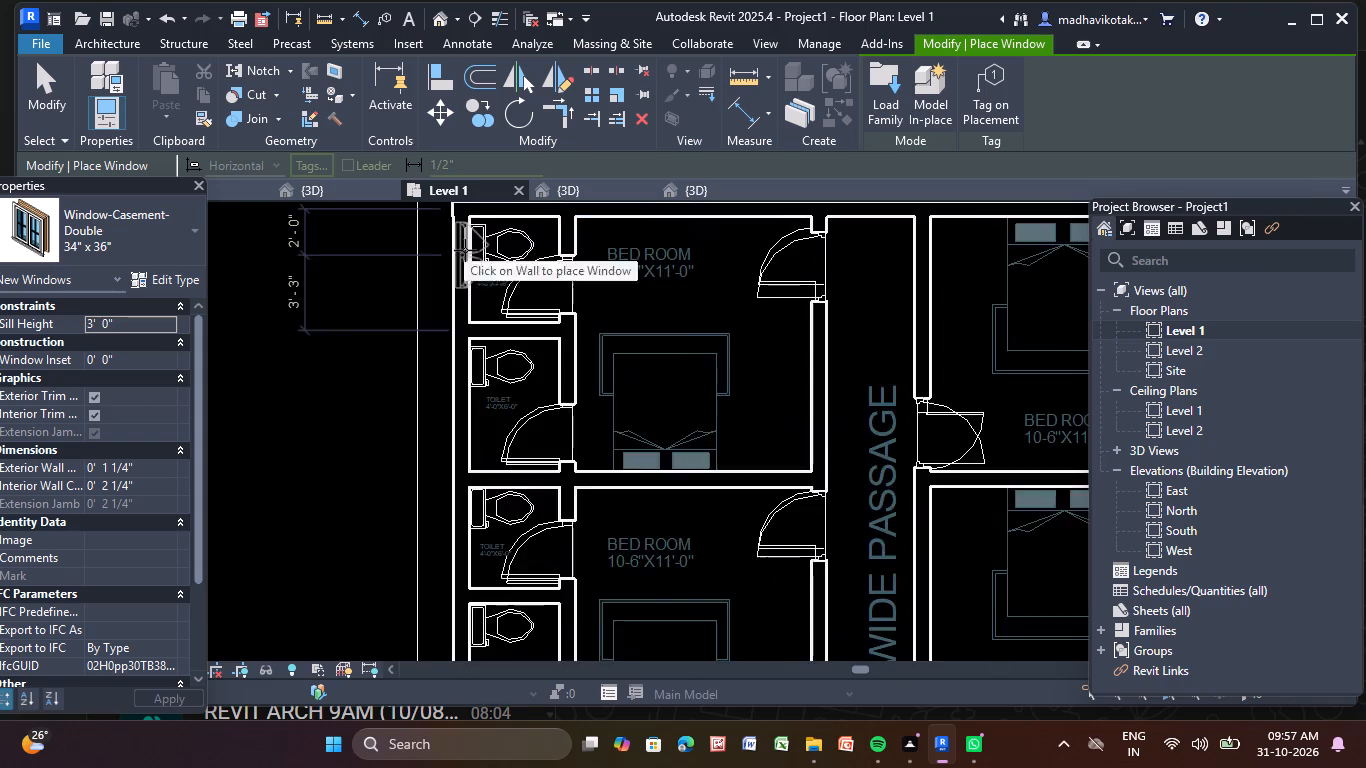
scroll(465, 250, up, 3)
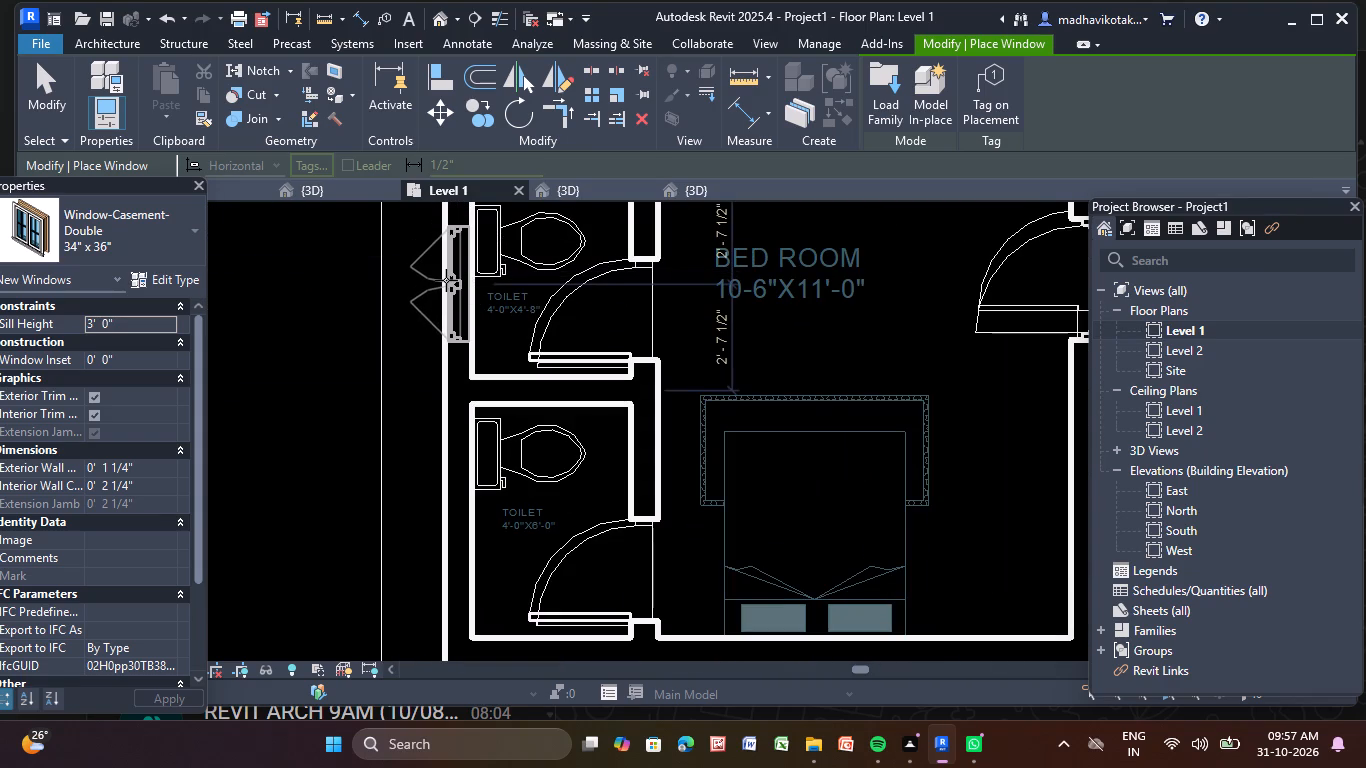
click(446, 280)
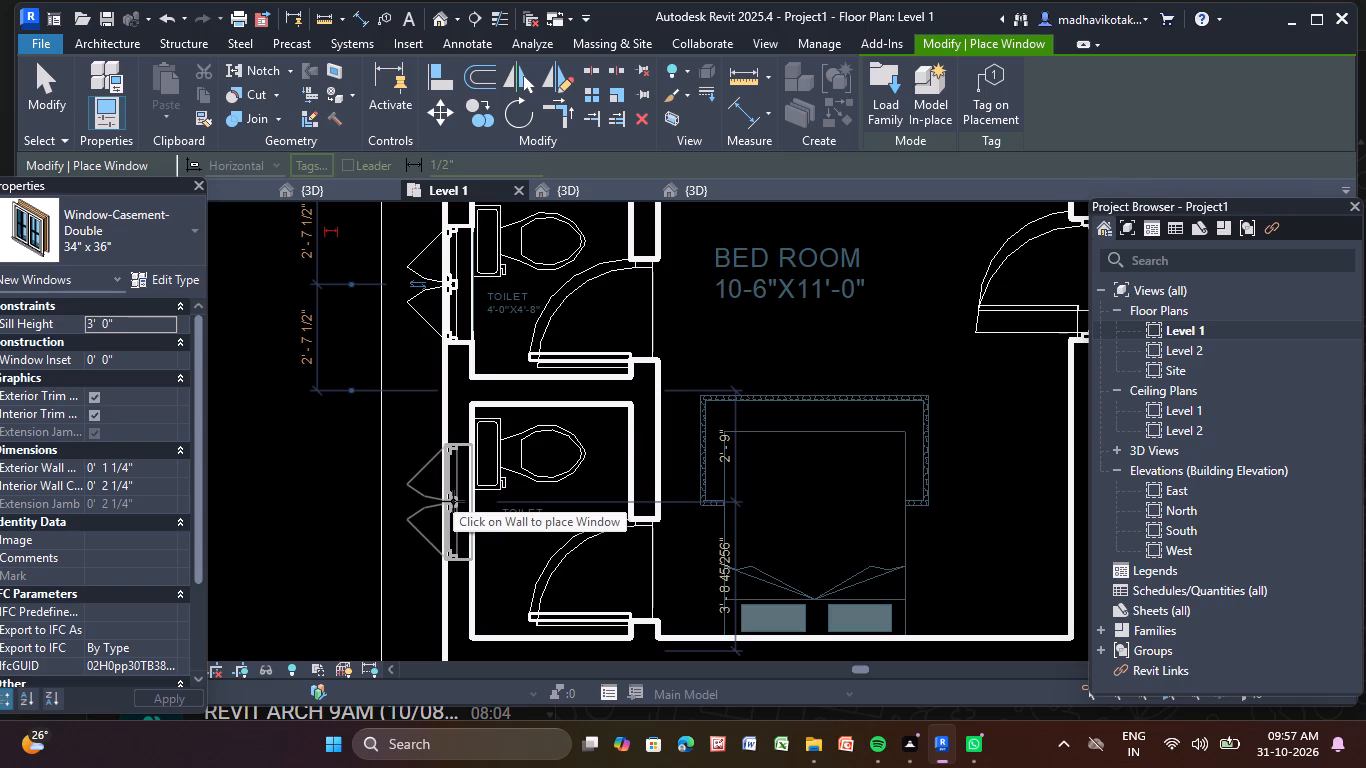
click(453, 501)
Place 34" x 36" double casement windows in the west wall at the second bedroom's toilets, about 2'-6" and 2'-9" south of their north walls.
scroll(453, 501, down, 1)
middle_drag(453, 501, 468, 167)
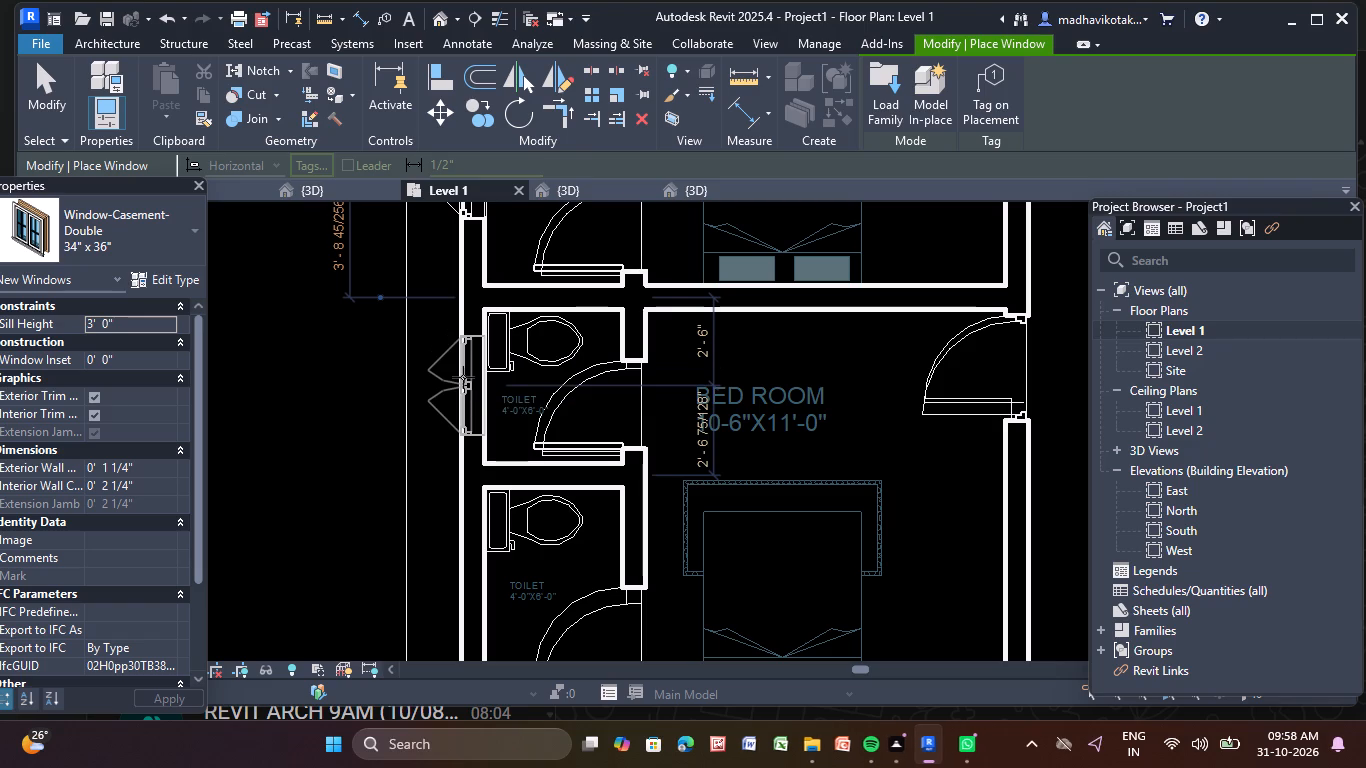
click(462, 377)
middle_drag(469, 478, 468, 260)
scroll(468, 260, up, 1)
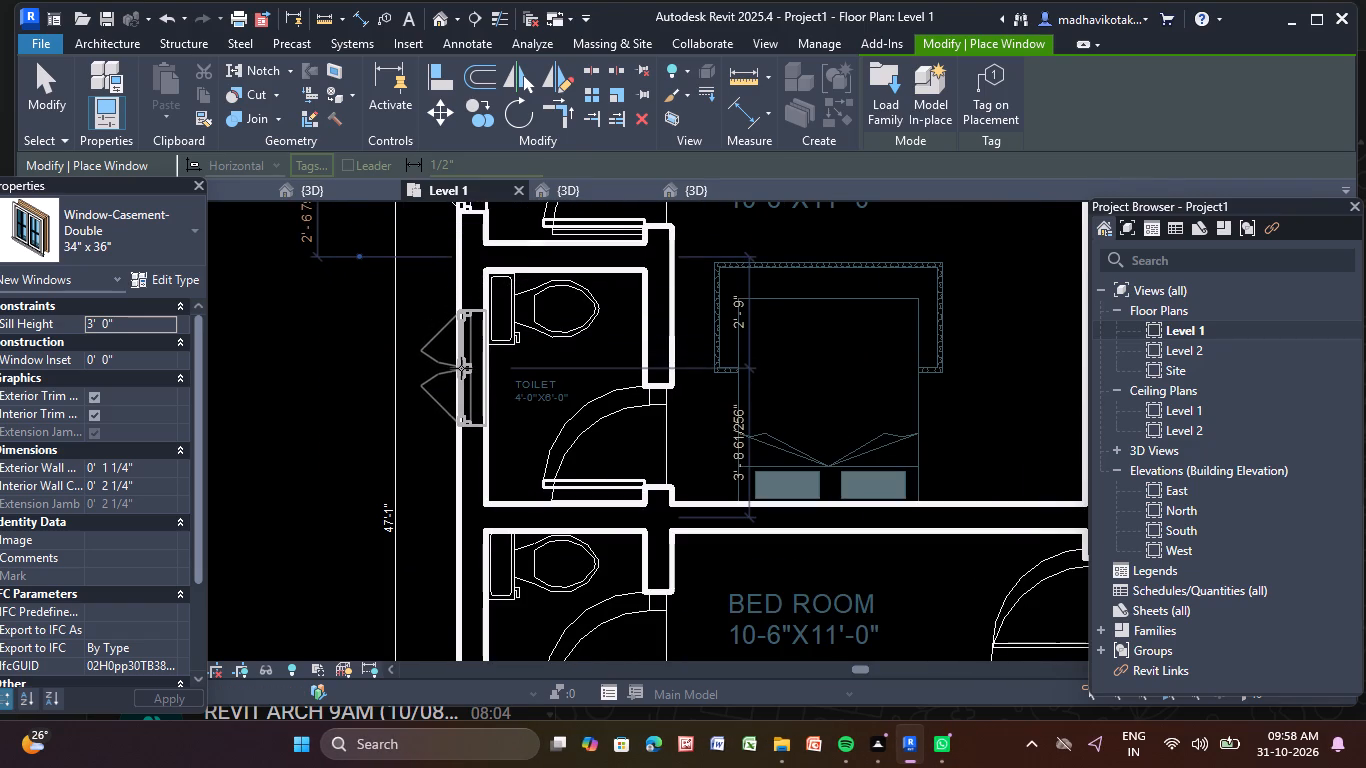
click(461, 368)
Place 34" x 36" double casement windows in the west wall at the third bedroom's toilets, about 2'-2" and 2'-10" south of their north walls.
middle_drag(461, 368, 386, 146)
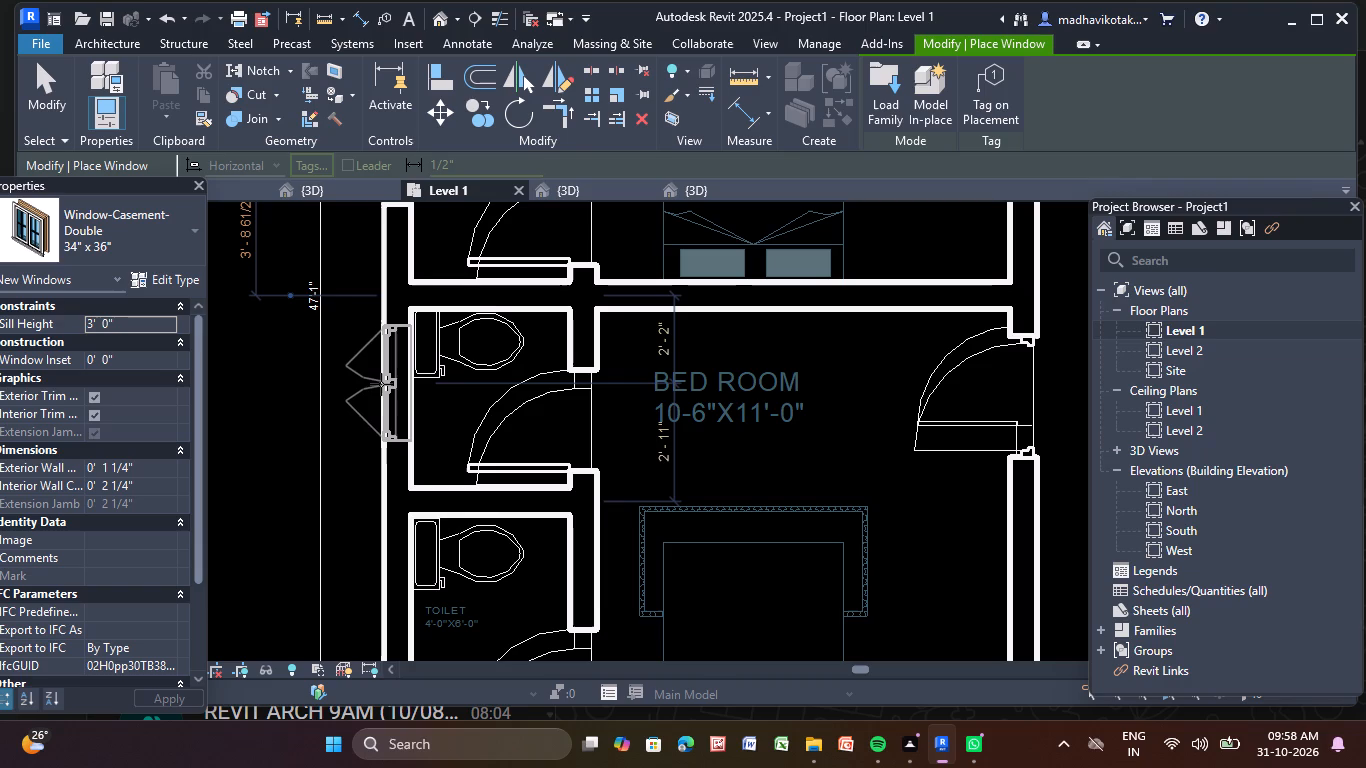
click(381, 384)
middle_drag(381, 384, 363, 275)
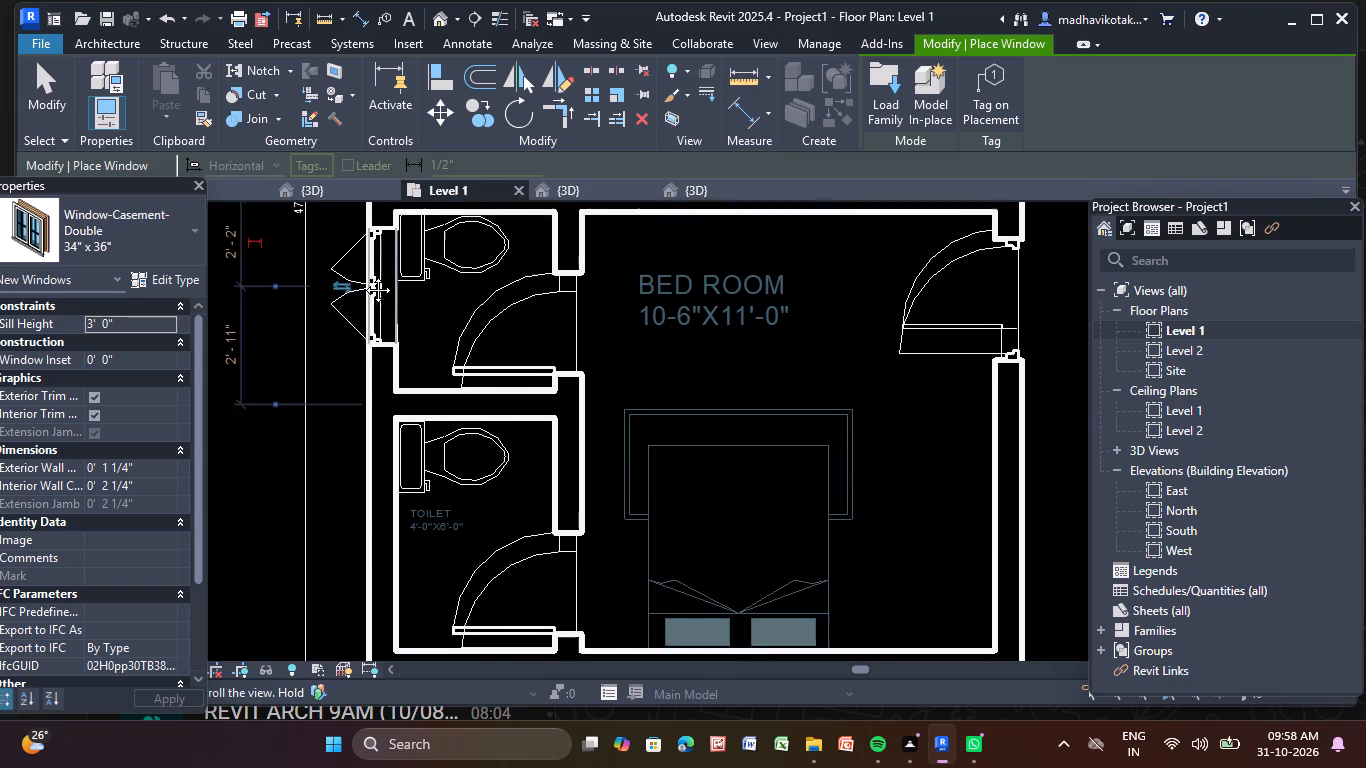
middle_drag(363, 275, 360, 216)
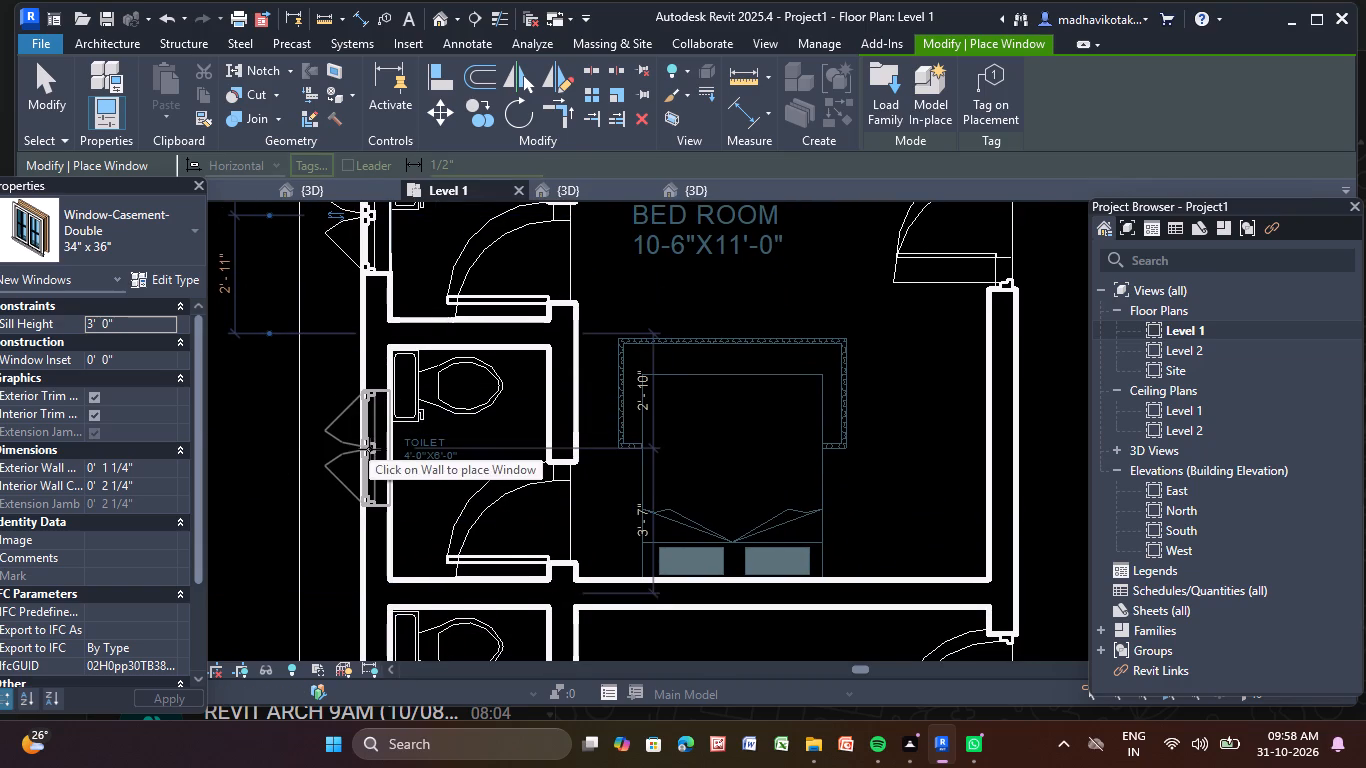
click(369, 449)
Place 34" x 36" double casement windows in the west wall at the southernmost bedroom's toilets, about 2'-6 1/2" and 2'-9" south of their north walls.
middle_drag(369, 449, 415, 114)
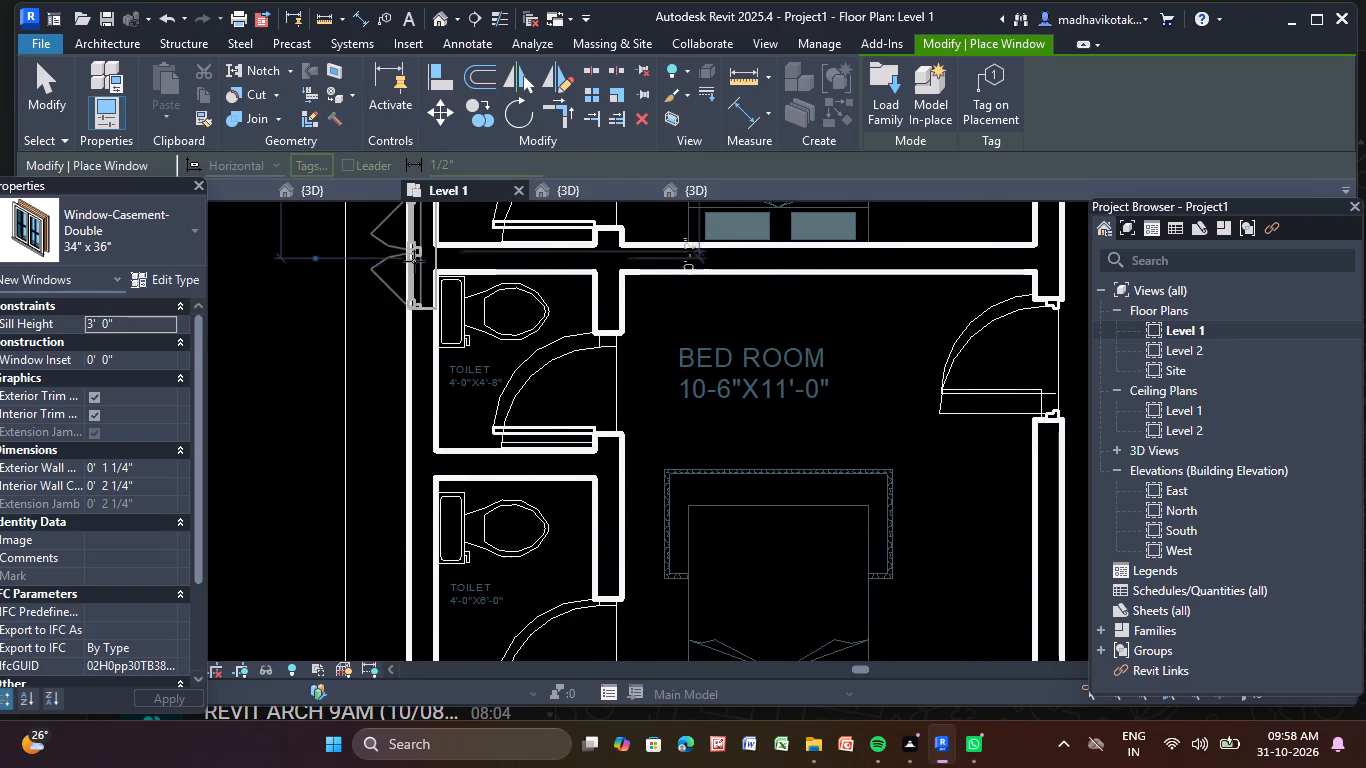
click(404, 357)
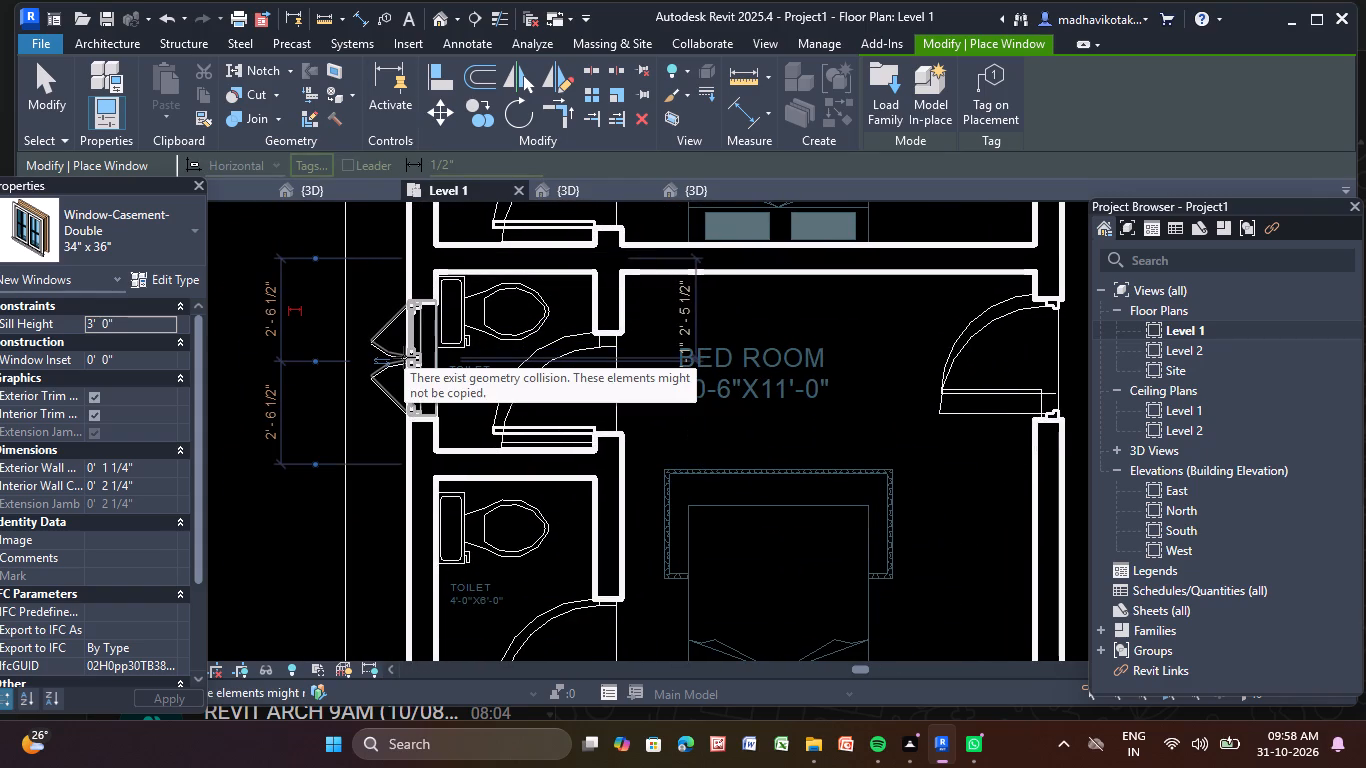
middle_drag(404, 357, 403, 204)
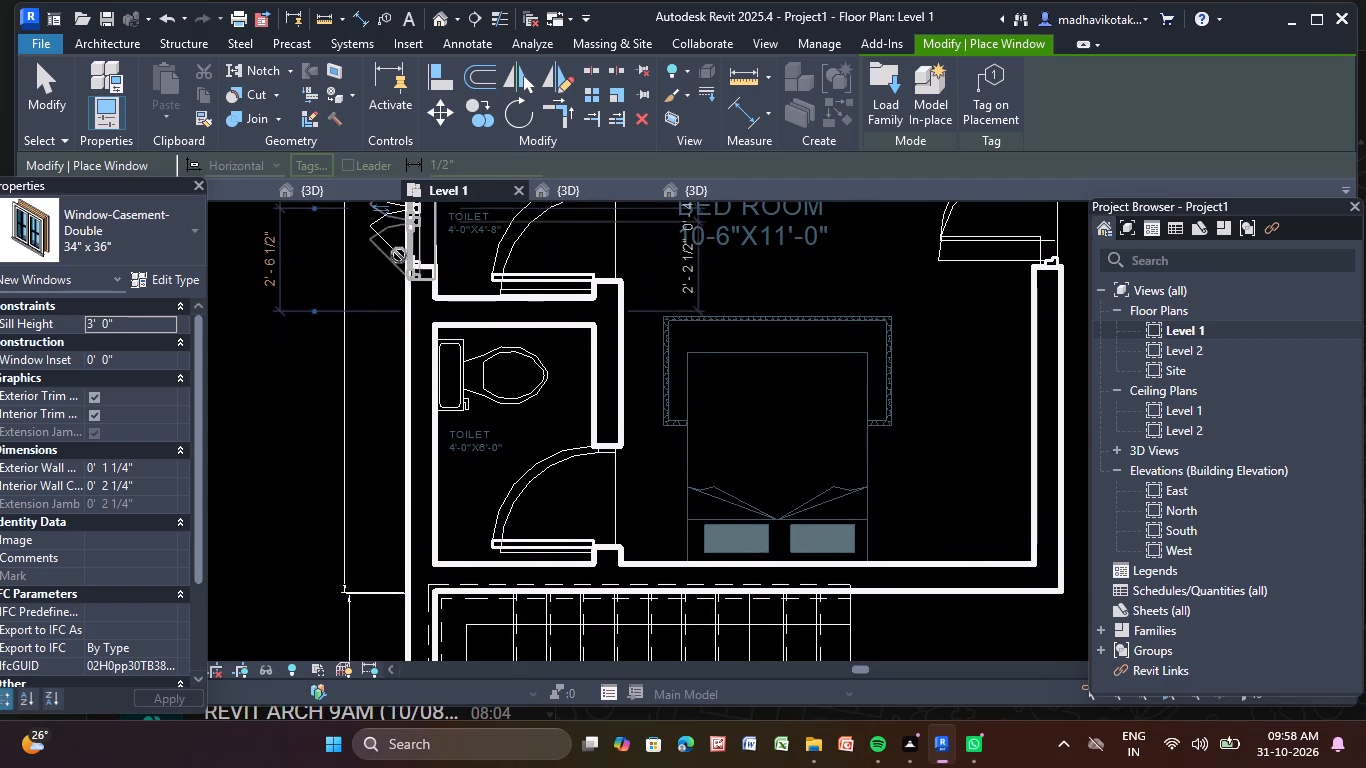
click(415, 424)
Place 34" x 36" double casement windows in the east wall at the southernmost bedroom's toilets, about 2'-4" and 3'-2 1/4" south of their north walls.
scroll(680, 464, down, 3)
middle_drag(680, 464, 237, 484)
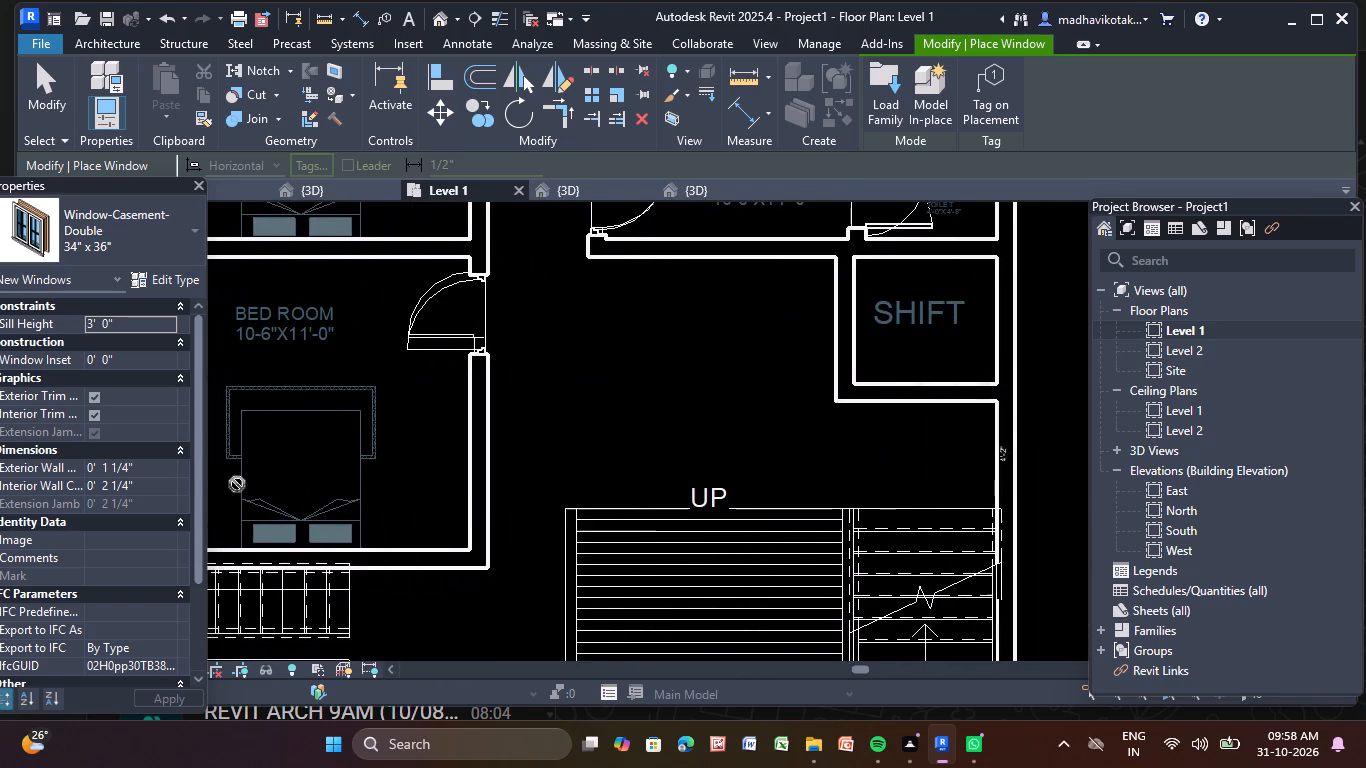
scroll(516, 501, down, 1)
middle_drag(778, 352, 665, 560)
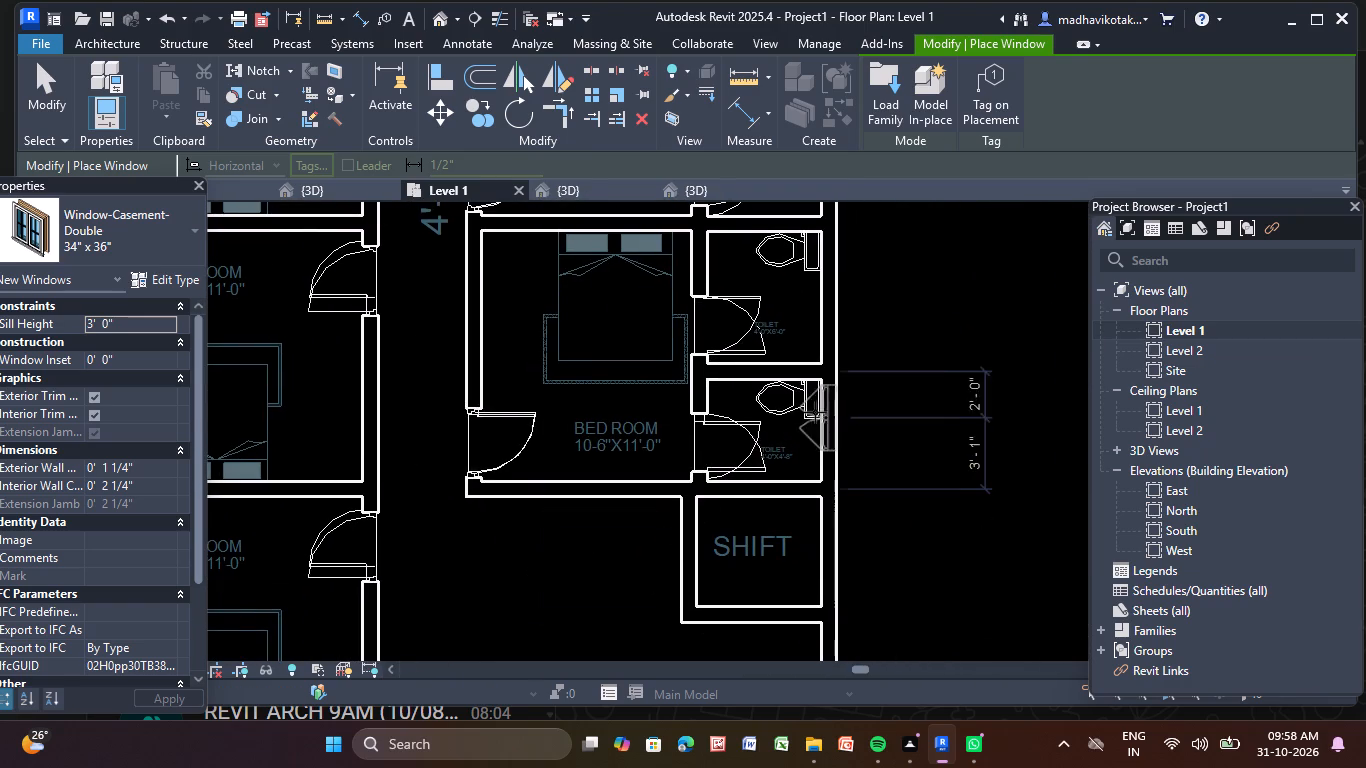
scroll(827, 438, up, 1)
middle_drag(830, 442, 805, 553)
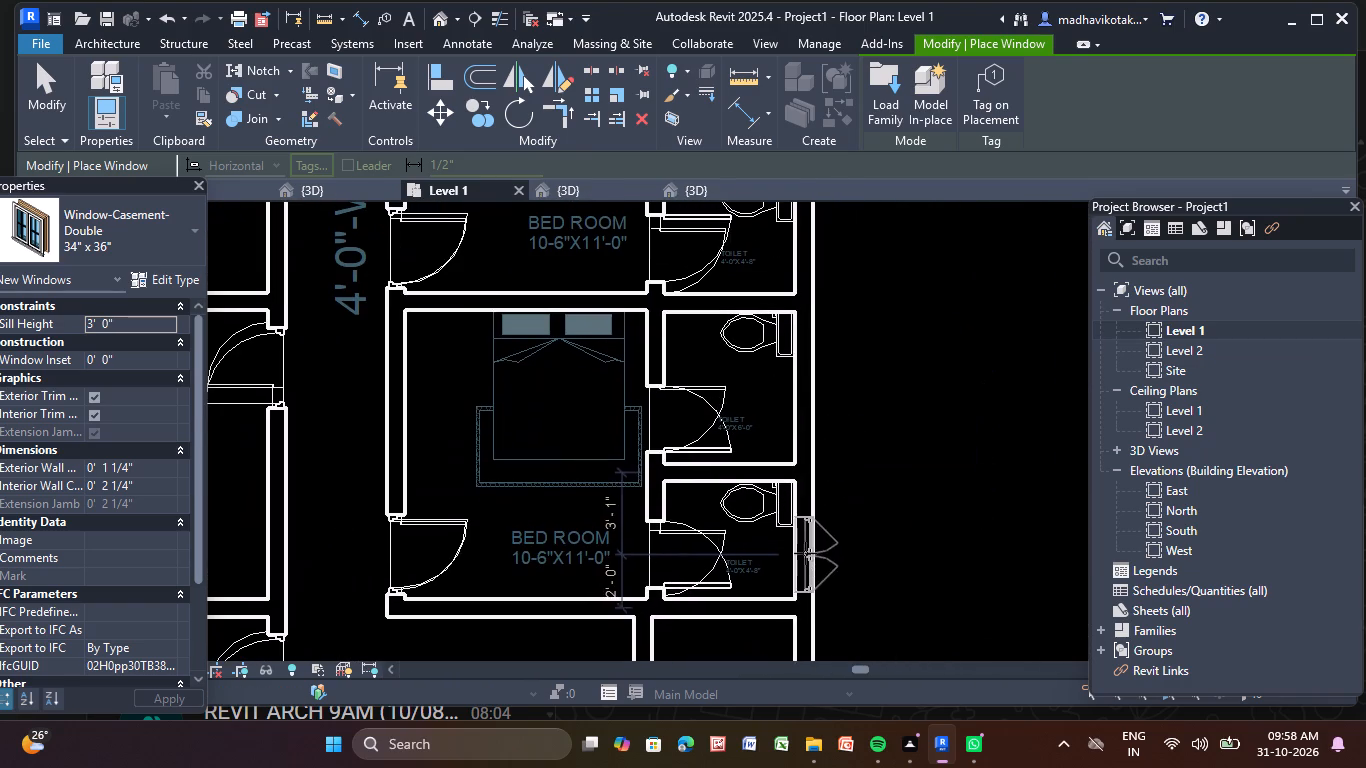
scroll(805, 532, up, 4)
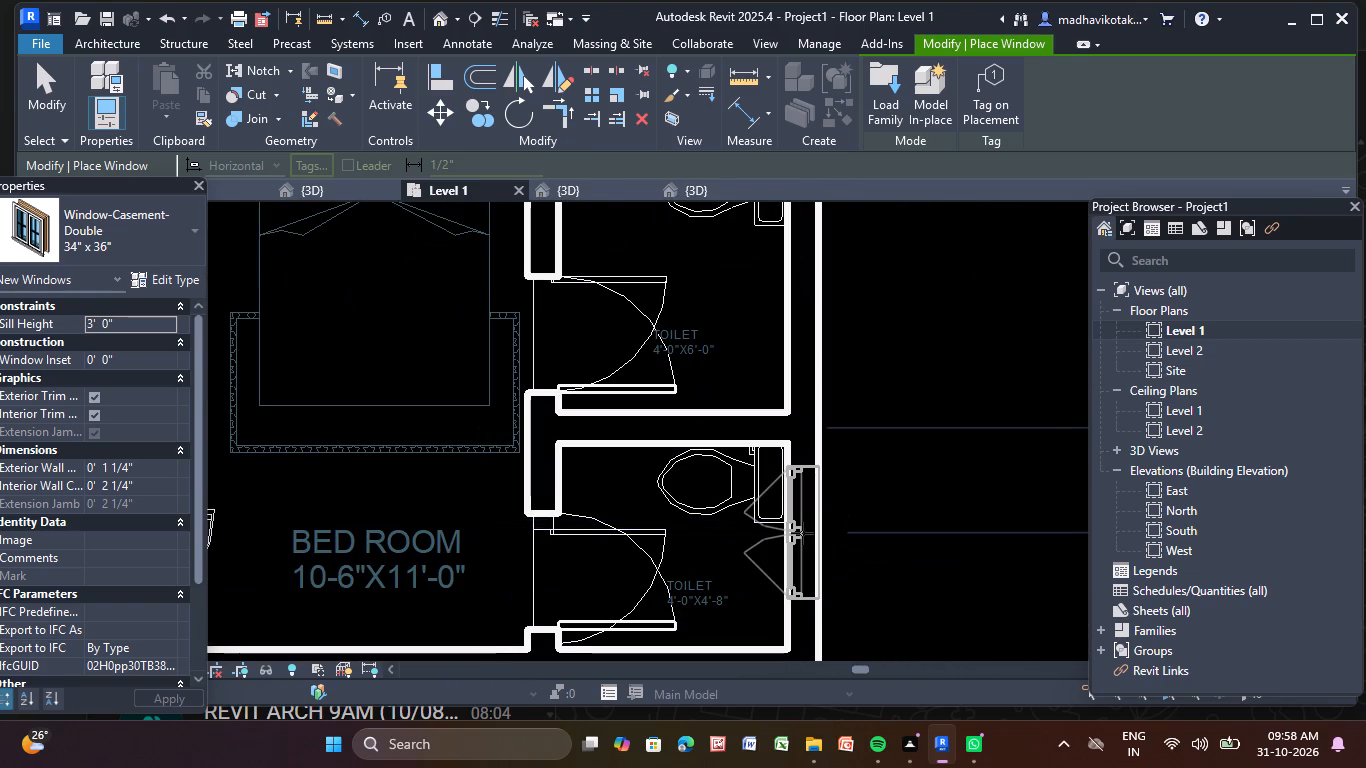
click(809, 536)
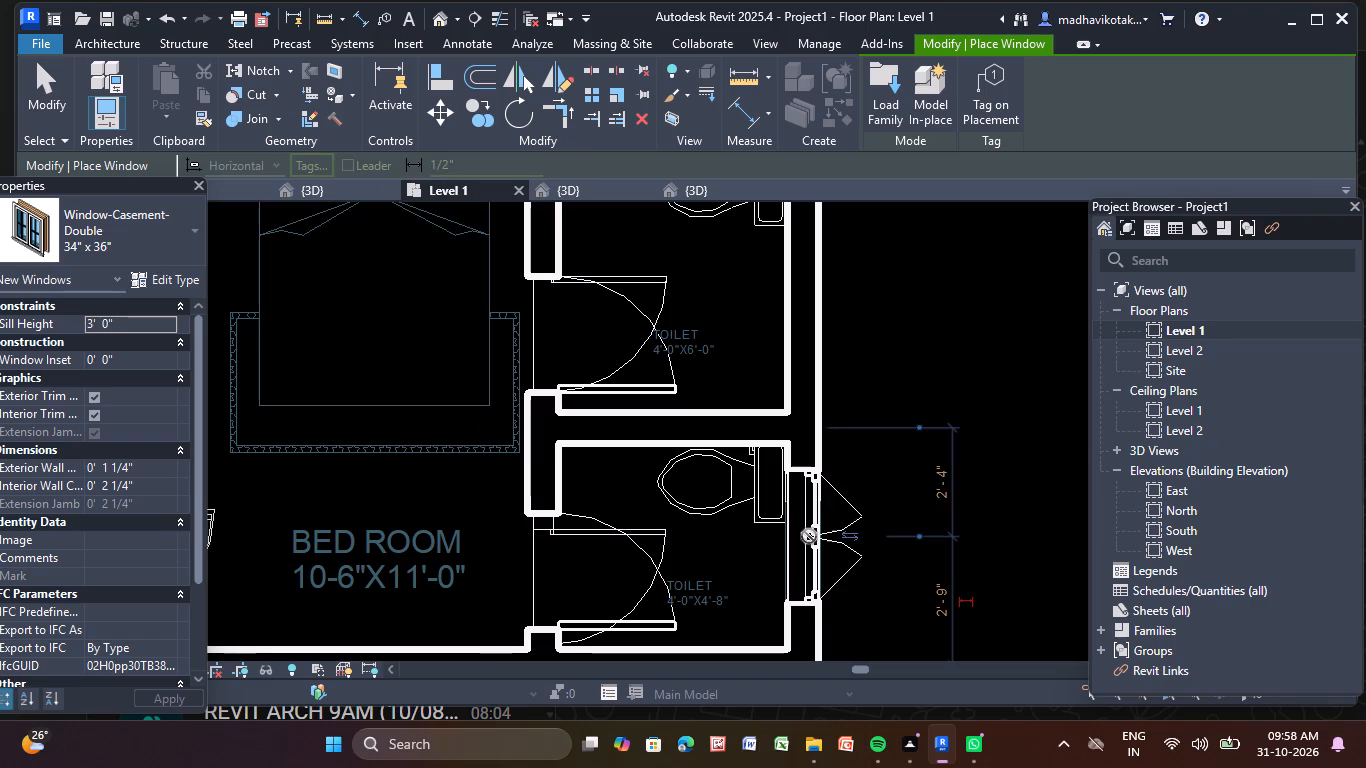
middle_drag(809, 396, 753, 633)
scroll(753, 633, down, 1)
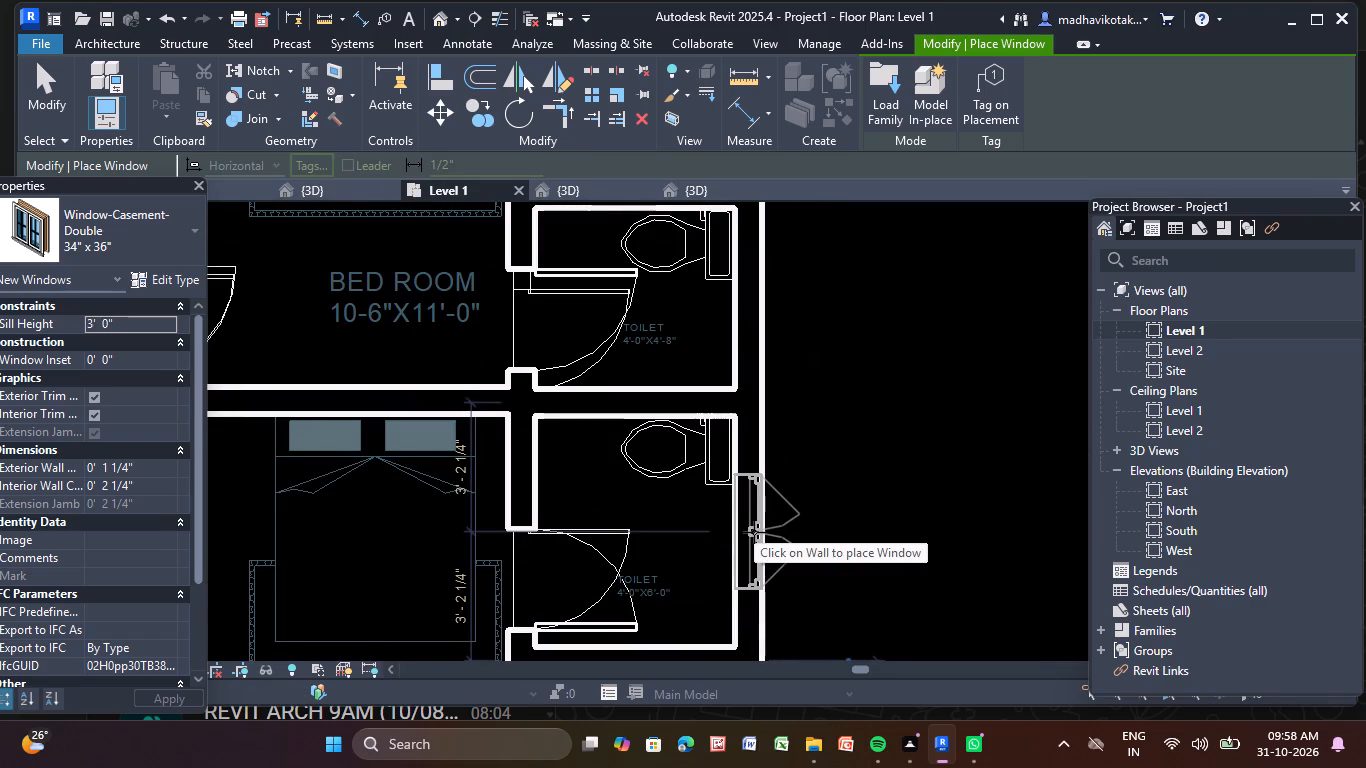
click(754, 532)
Place 34" x 36" double casement windows in the east wall at the middle bedroom's toilets, about 2'-6 3/4" and 3'-2 1/2" south of their north walls.
middle_drag(754, 532, 746, 666)
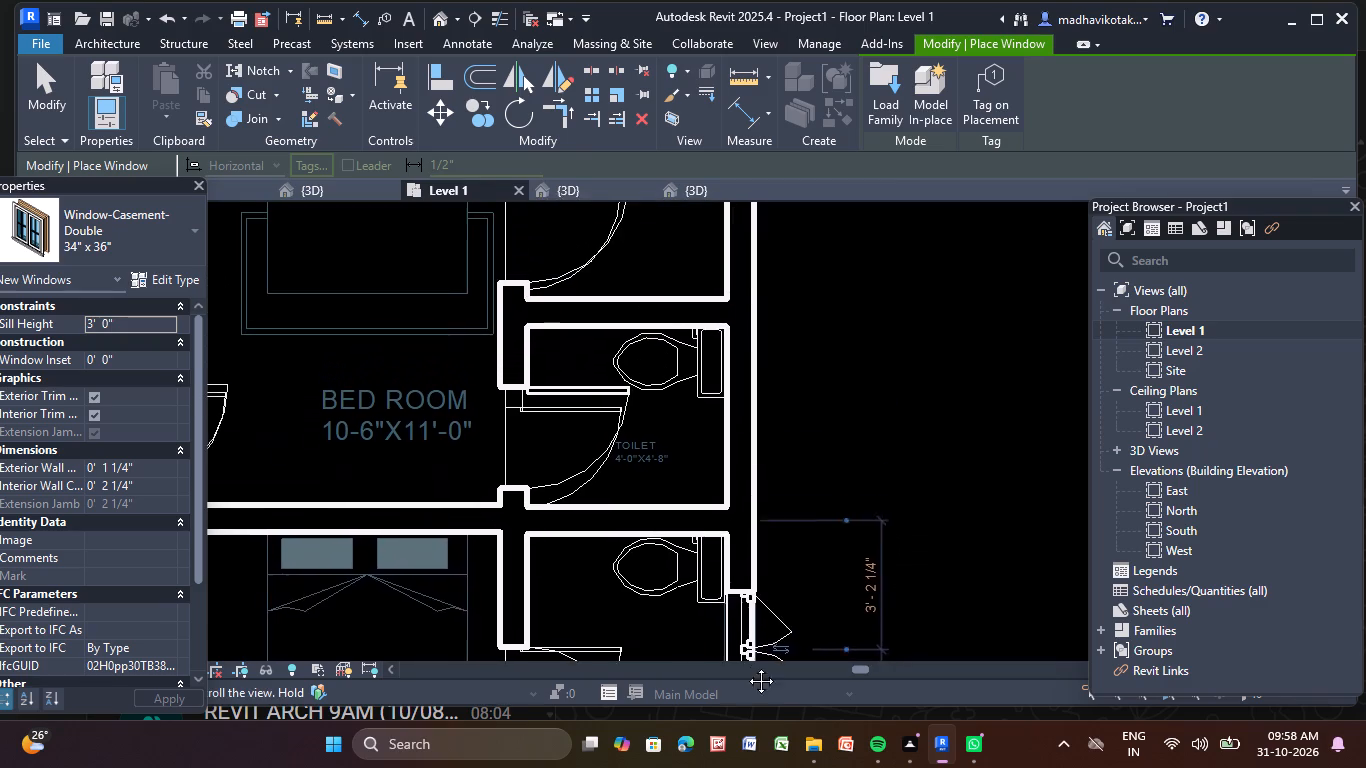
middle_drag(746, 666, 745, 673)
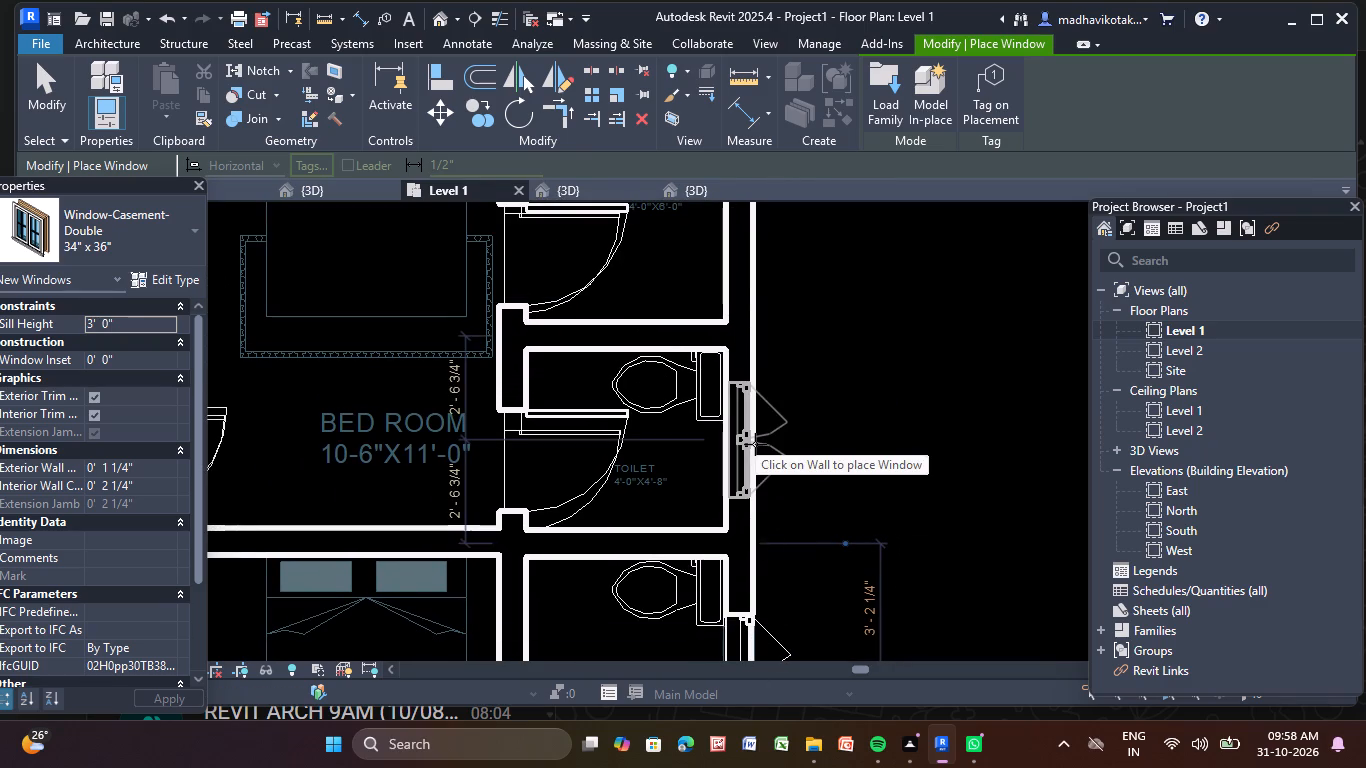
click(755, 444)
middle_drag(755, 444, 754, 606)
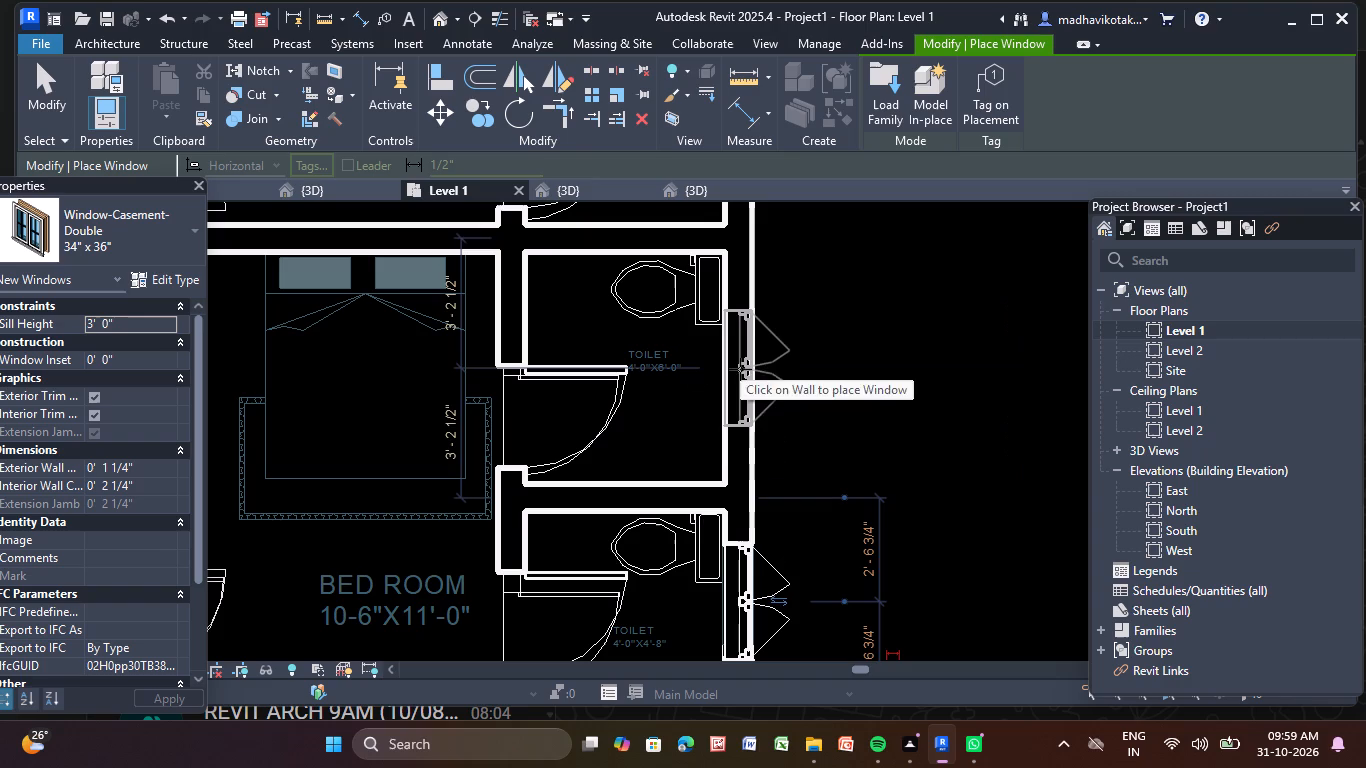
click(740, 369)
Place 34" x 36" double casement windows in the east wall at the northernmost bedroom's toilets, about 2'-6 3/4" and 3'-3 1/4" south of their north walls.
middle_drag(740, 369, 701, 588)
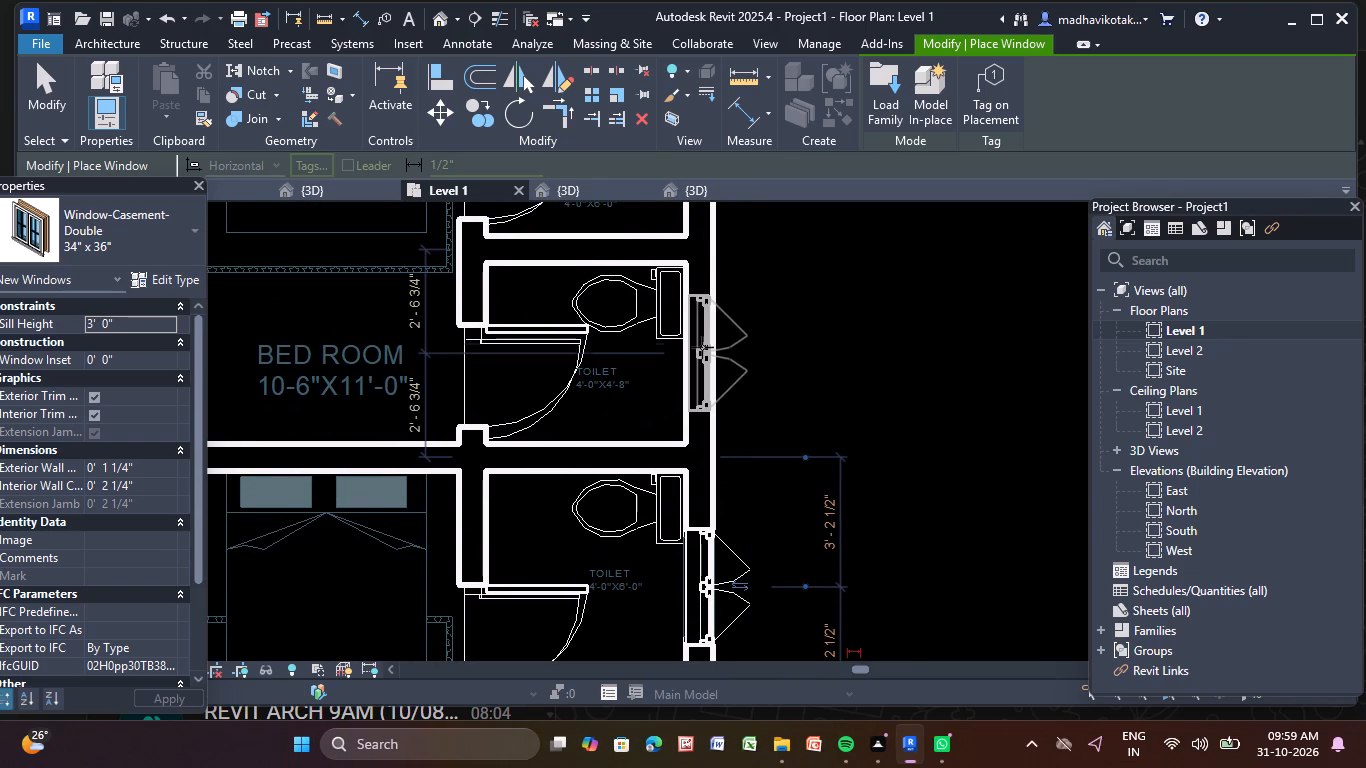
click(704, 348)
middle_drag(704, 348, 644, 642)
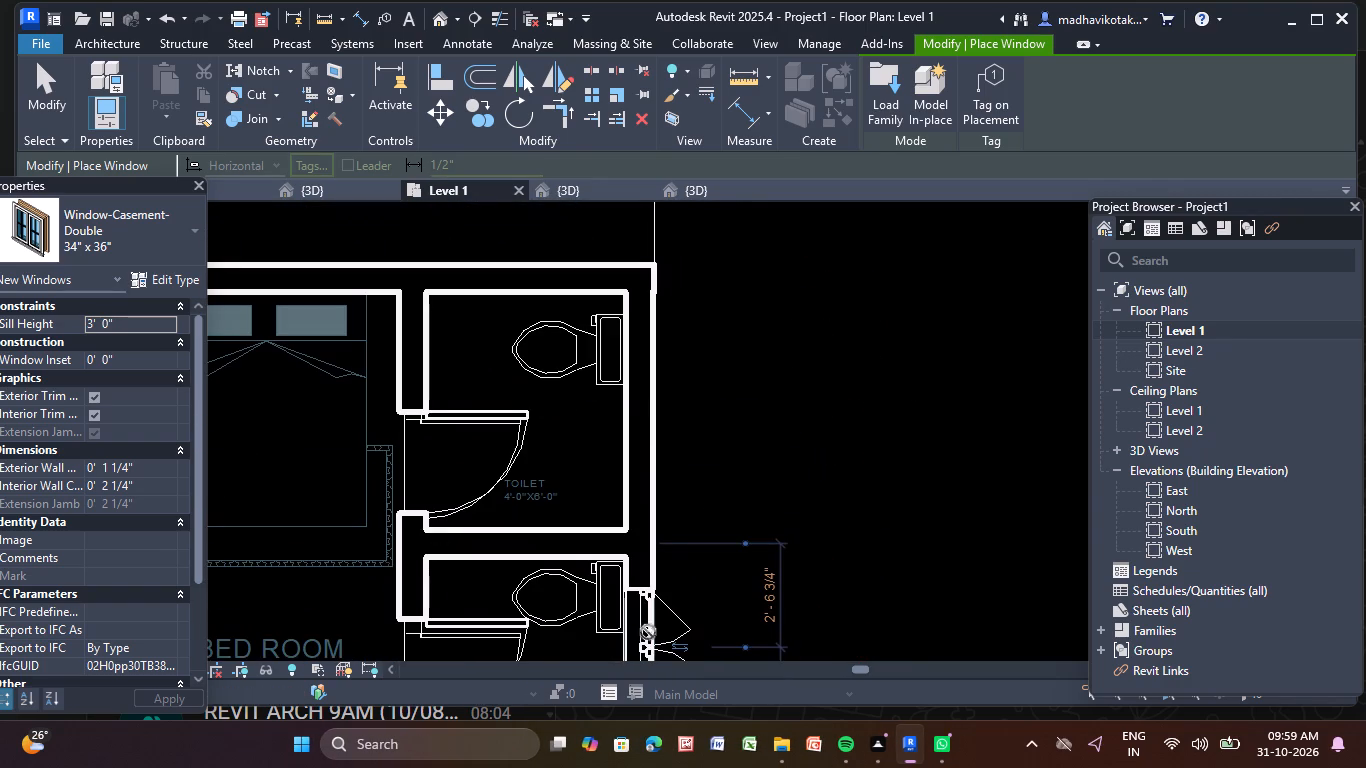
click(644, 409)
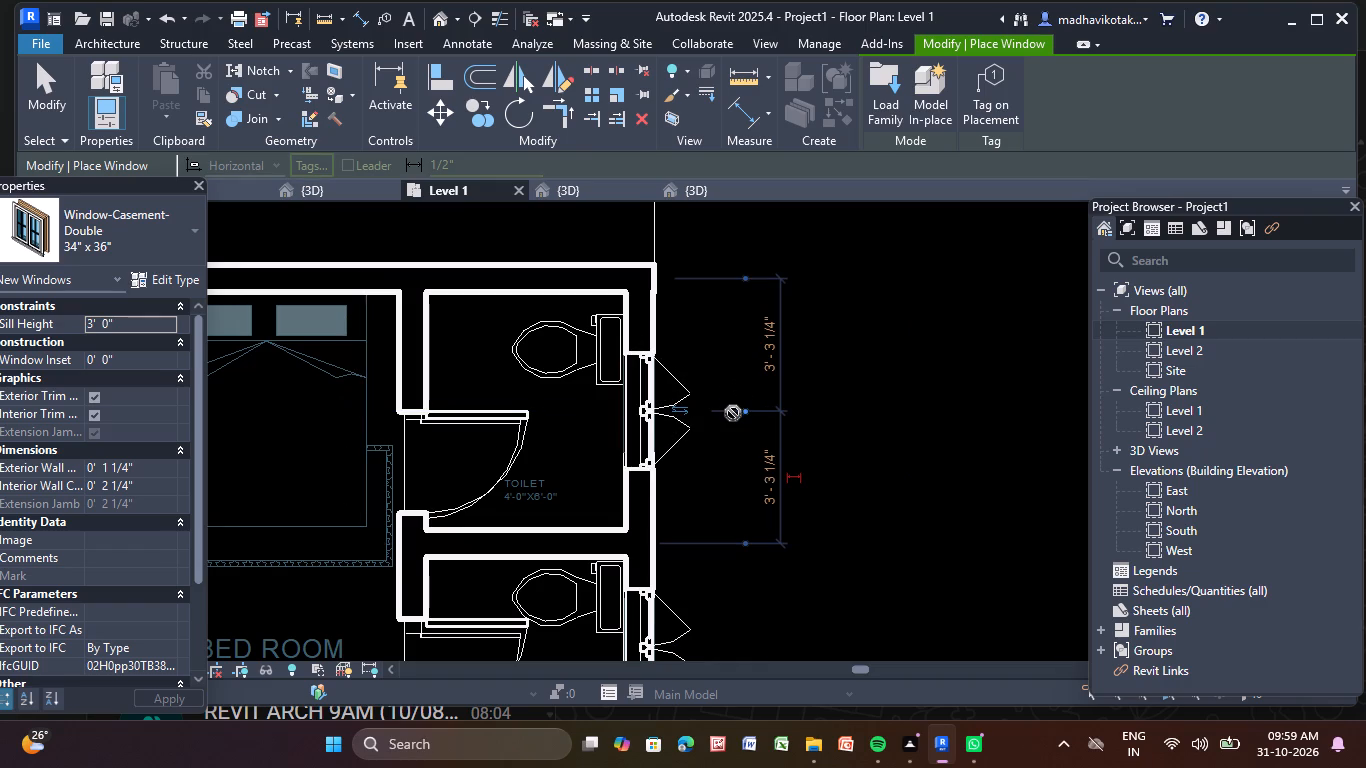
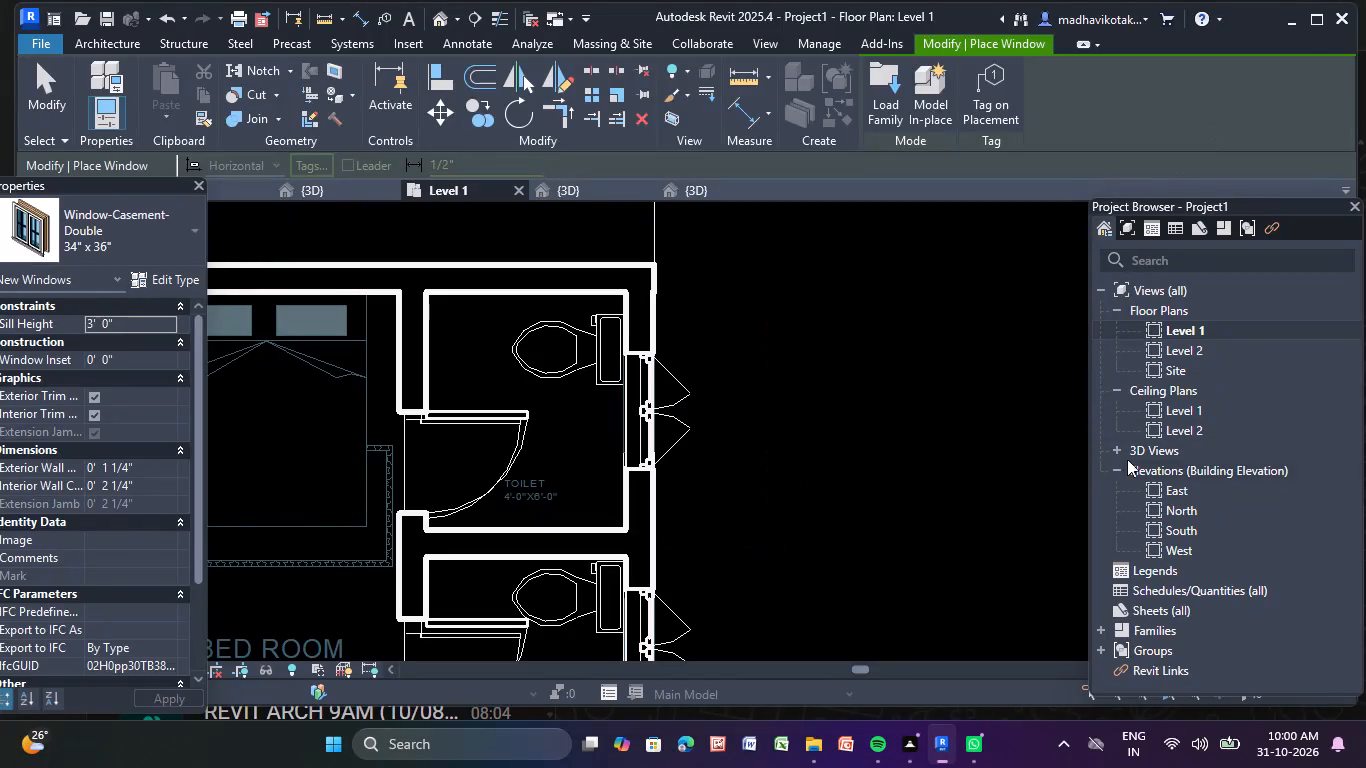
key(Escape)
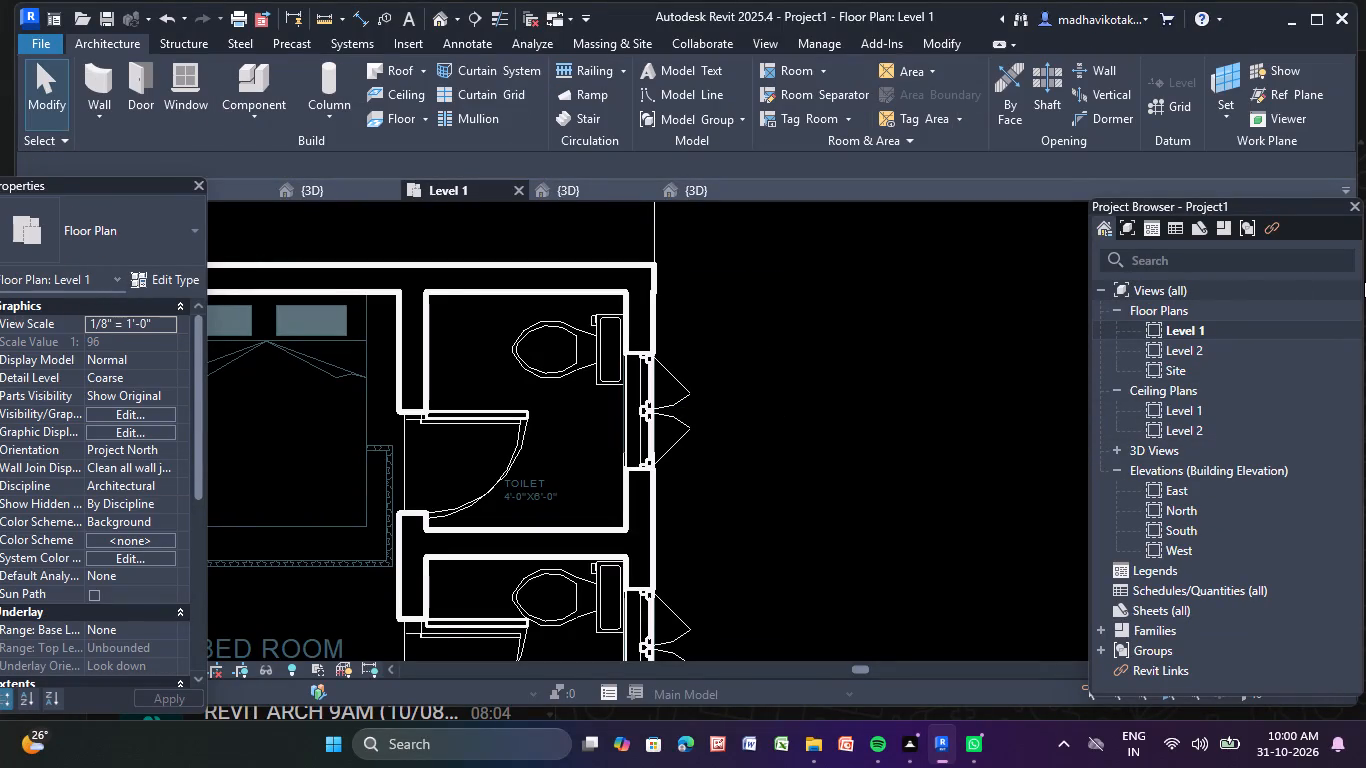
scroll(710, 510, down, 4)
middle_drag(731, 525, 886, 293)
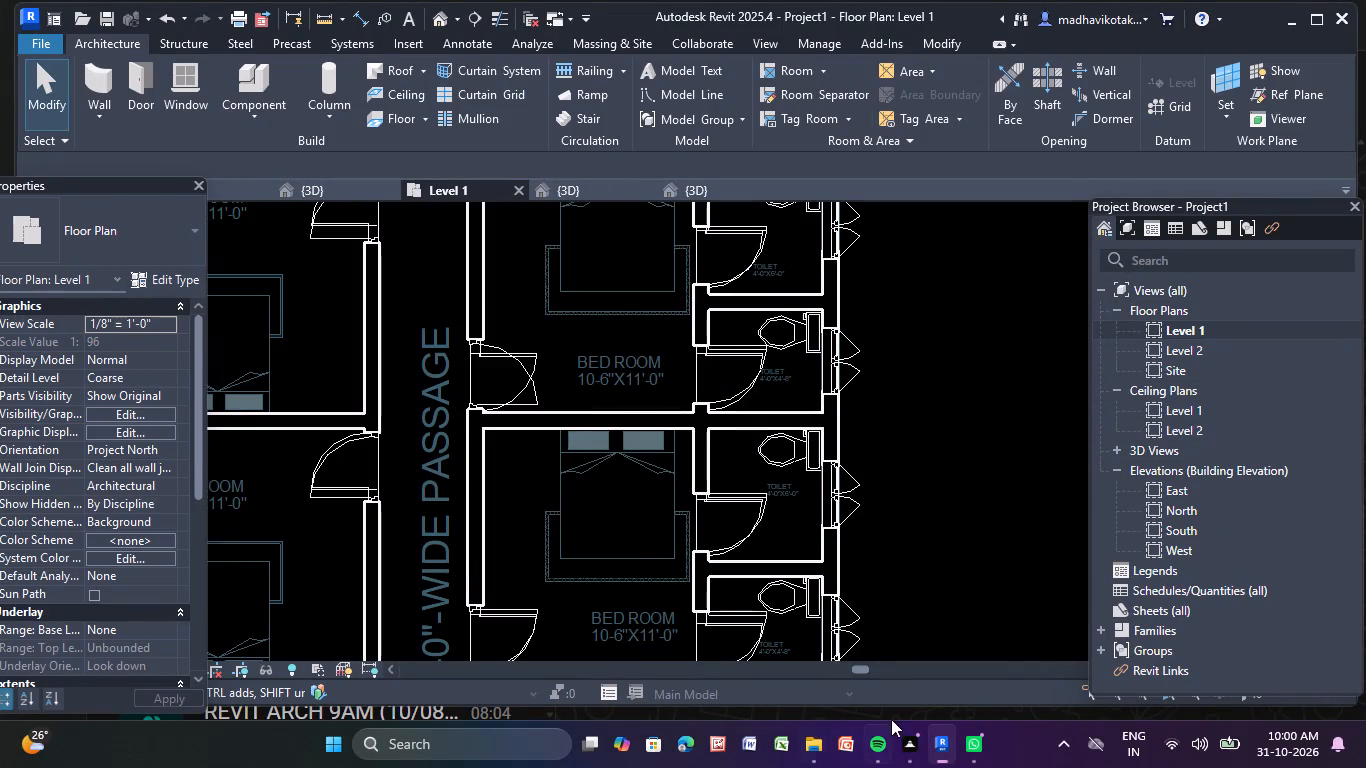
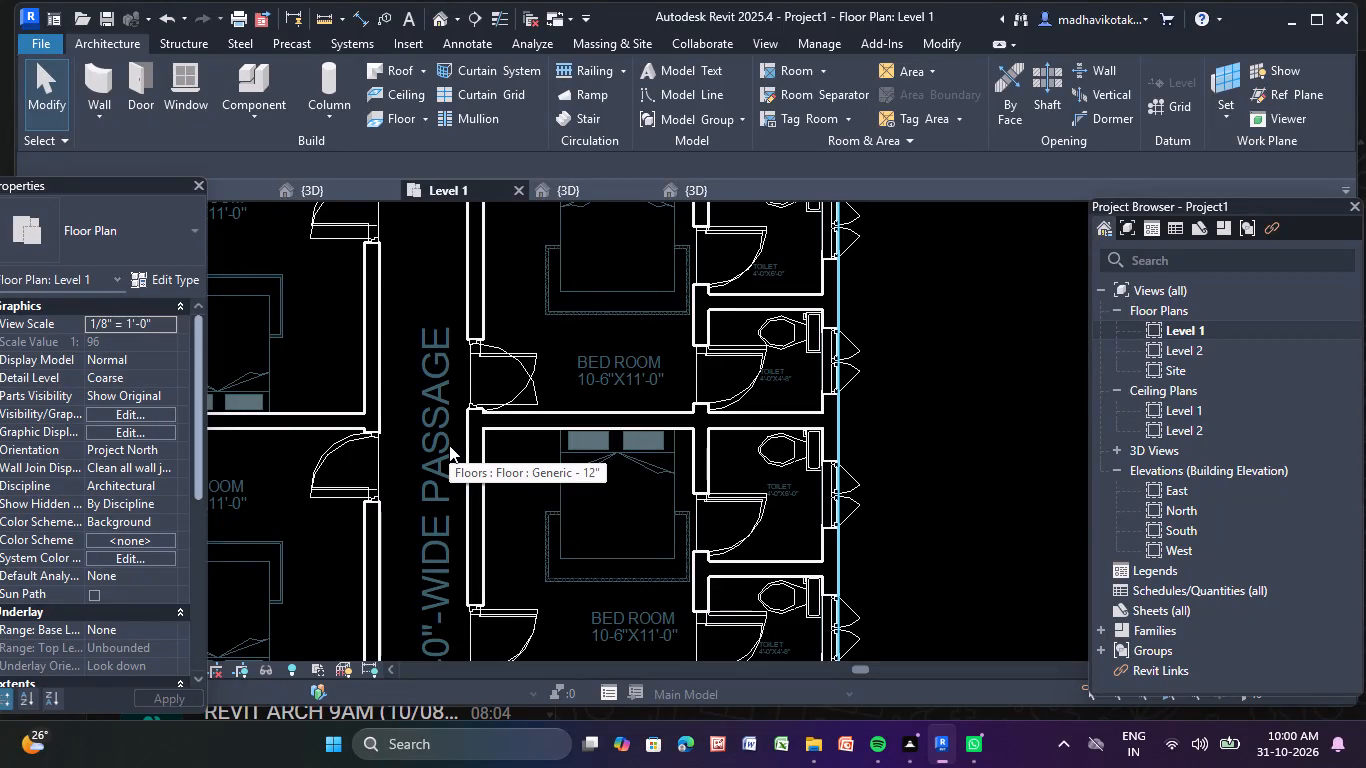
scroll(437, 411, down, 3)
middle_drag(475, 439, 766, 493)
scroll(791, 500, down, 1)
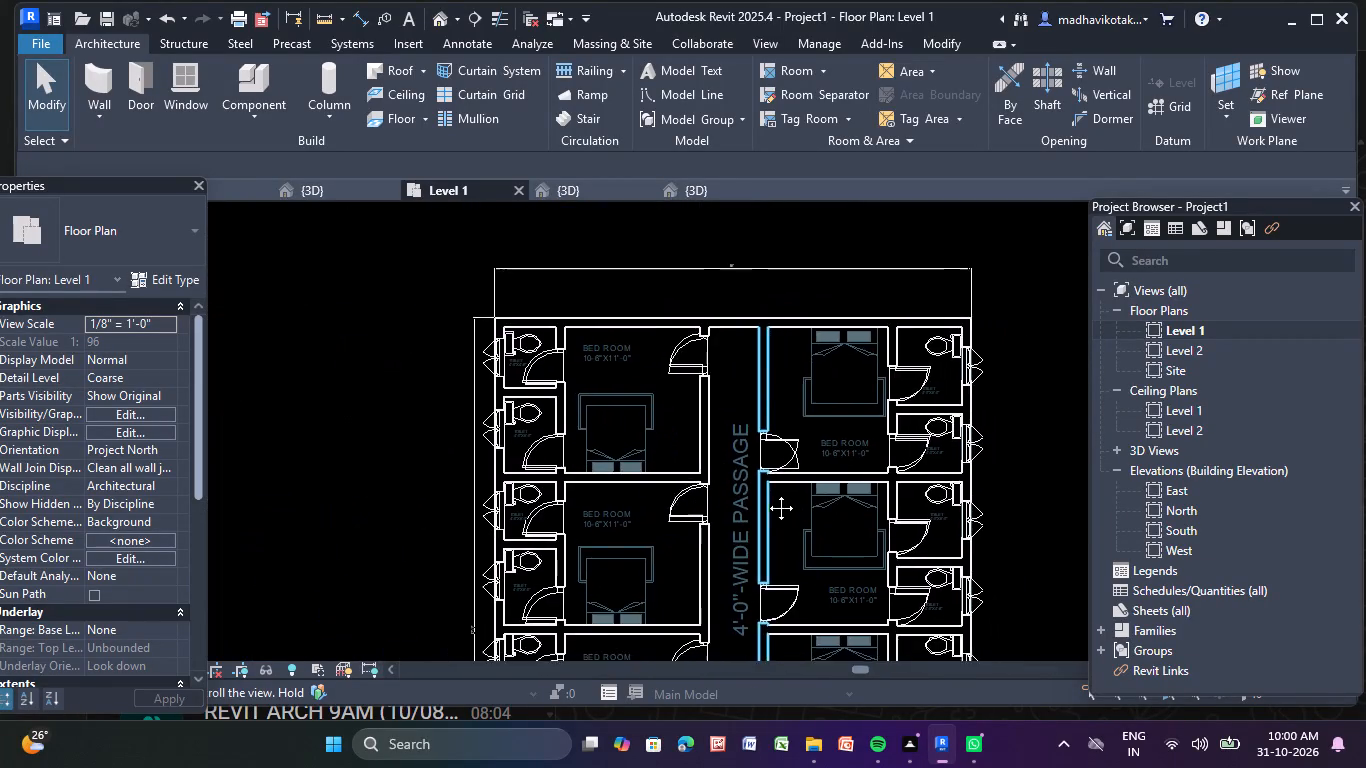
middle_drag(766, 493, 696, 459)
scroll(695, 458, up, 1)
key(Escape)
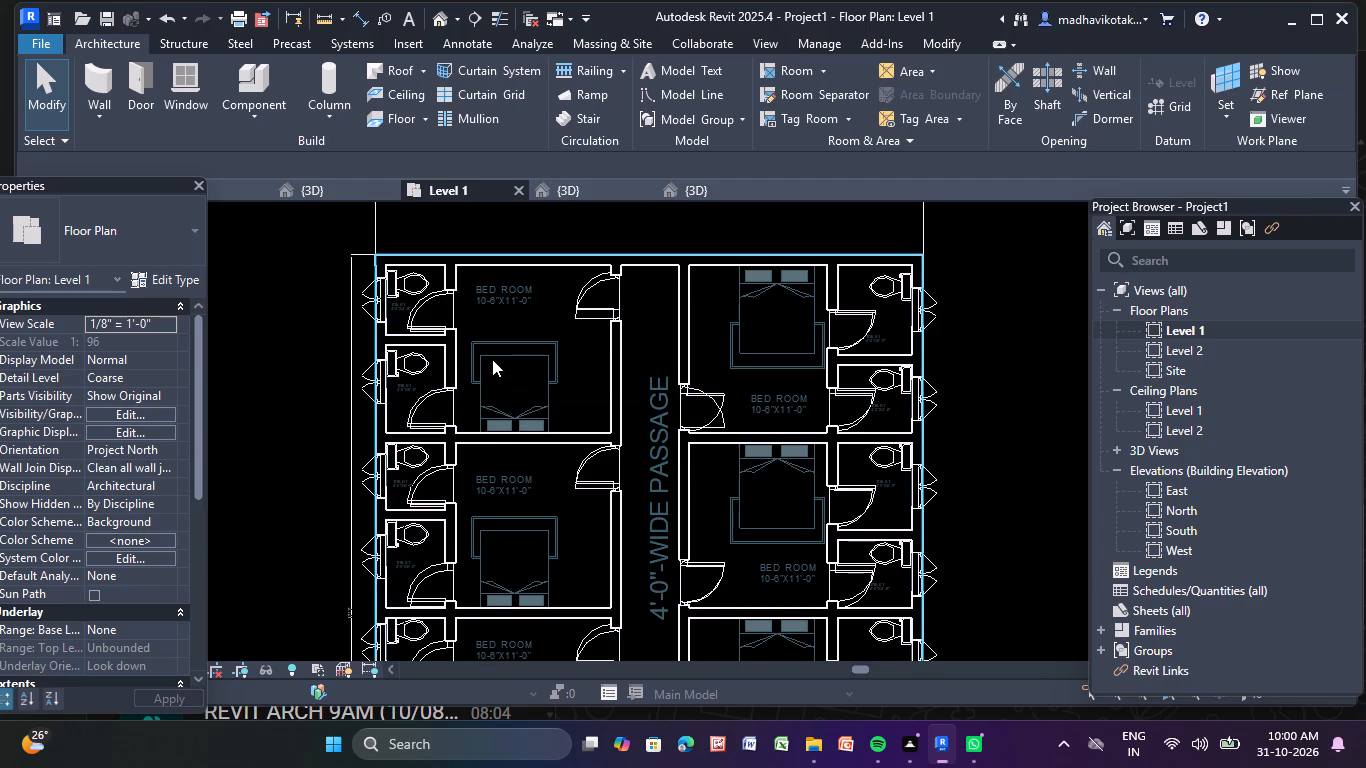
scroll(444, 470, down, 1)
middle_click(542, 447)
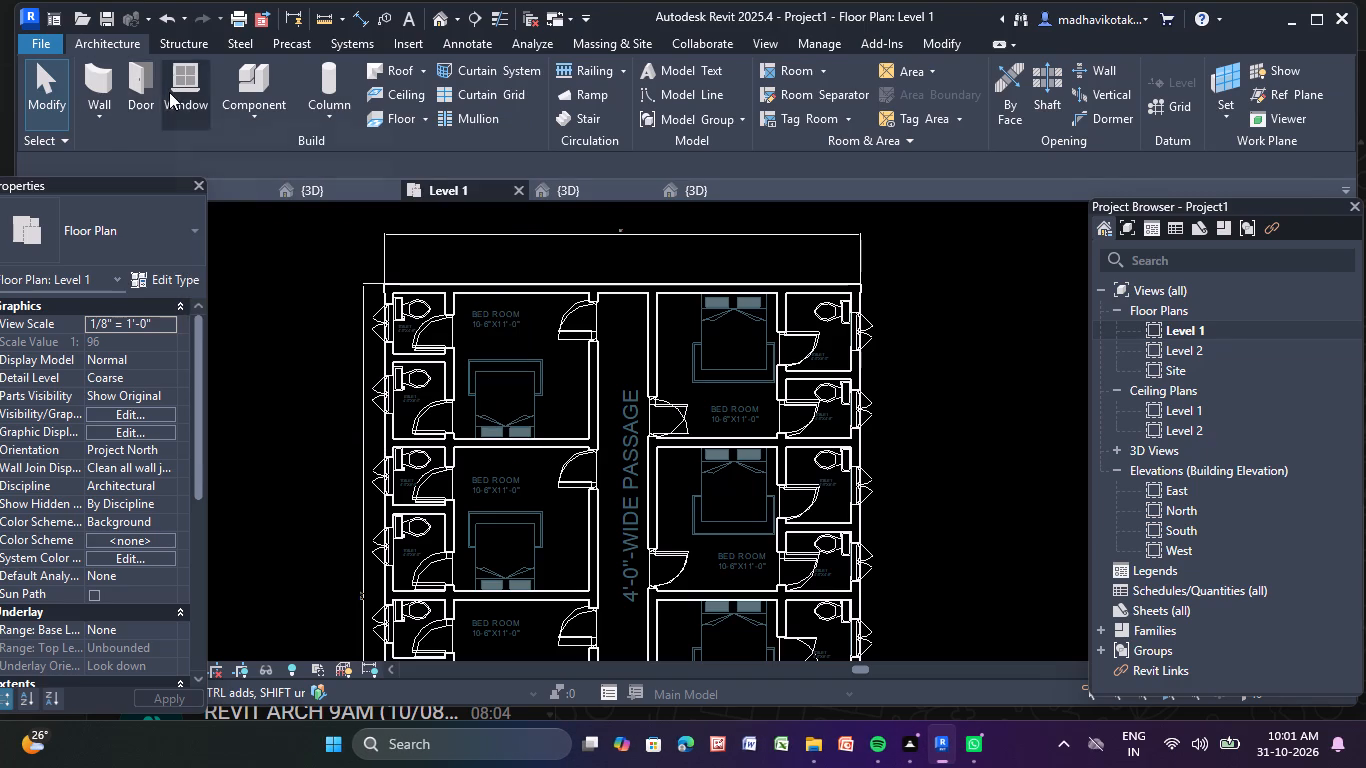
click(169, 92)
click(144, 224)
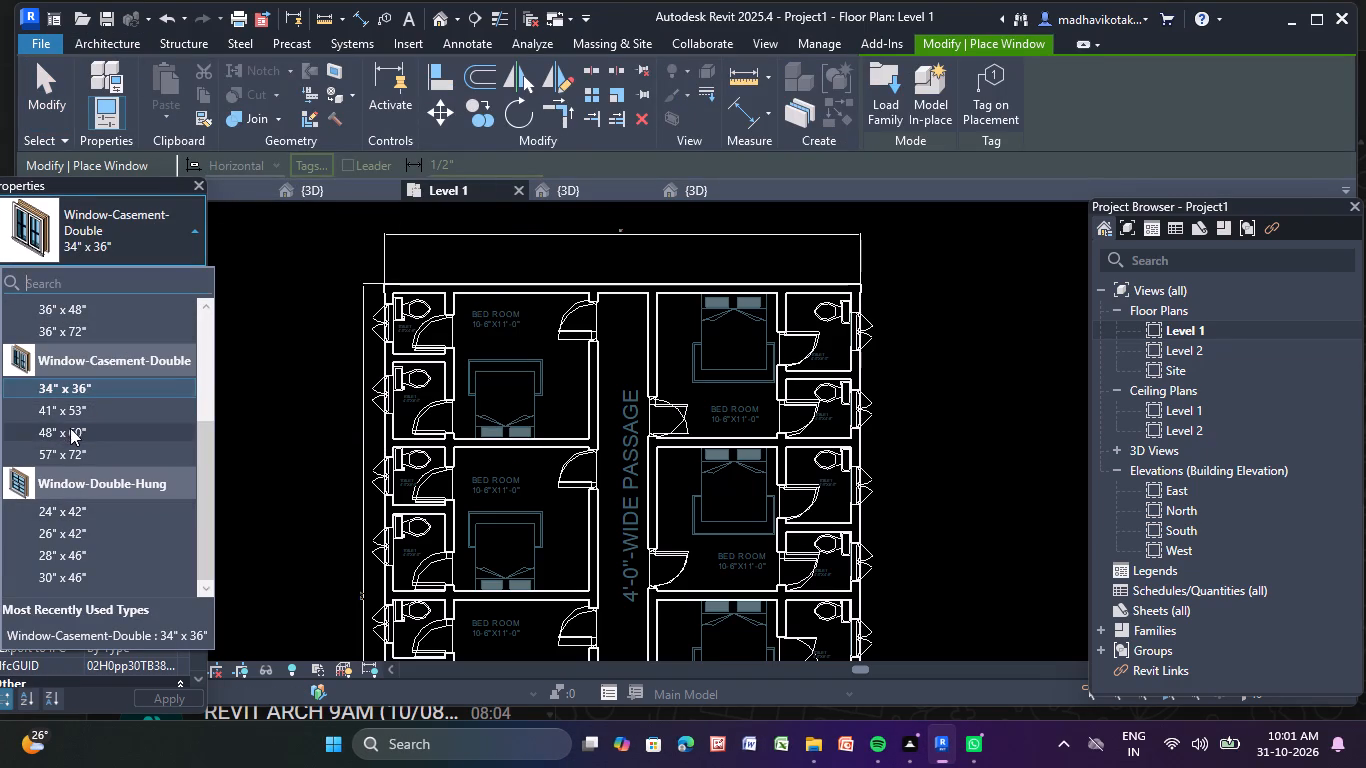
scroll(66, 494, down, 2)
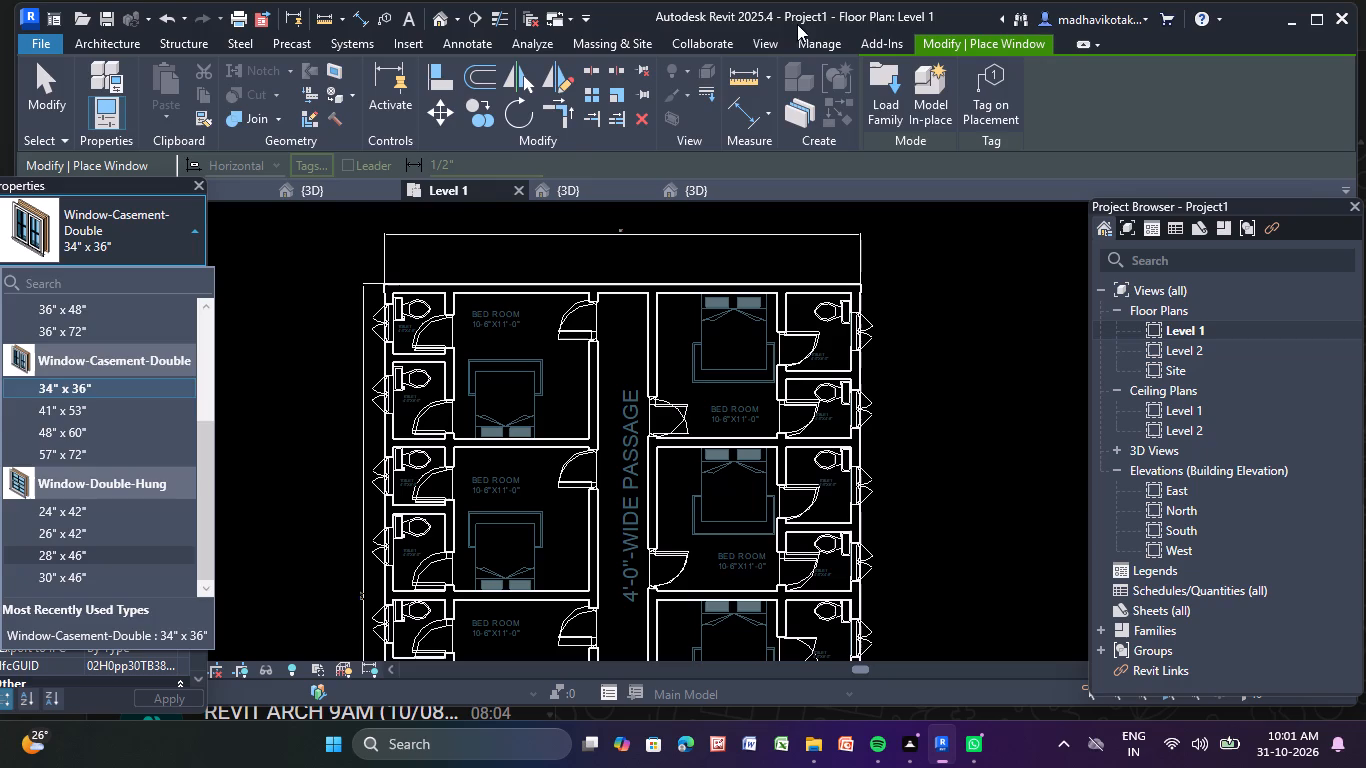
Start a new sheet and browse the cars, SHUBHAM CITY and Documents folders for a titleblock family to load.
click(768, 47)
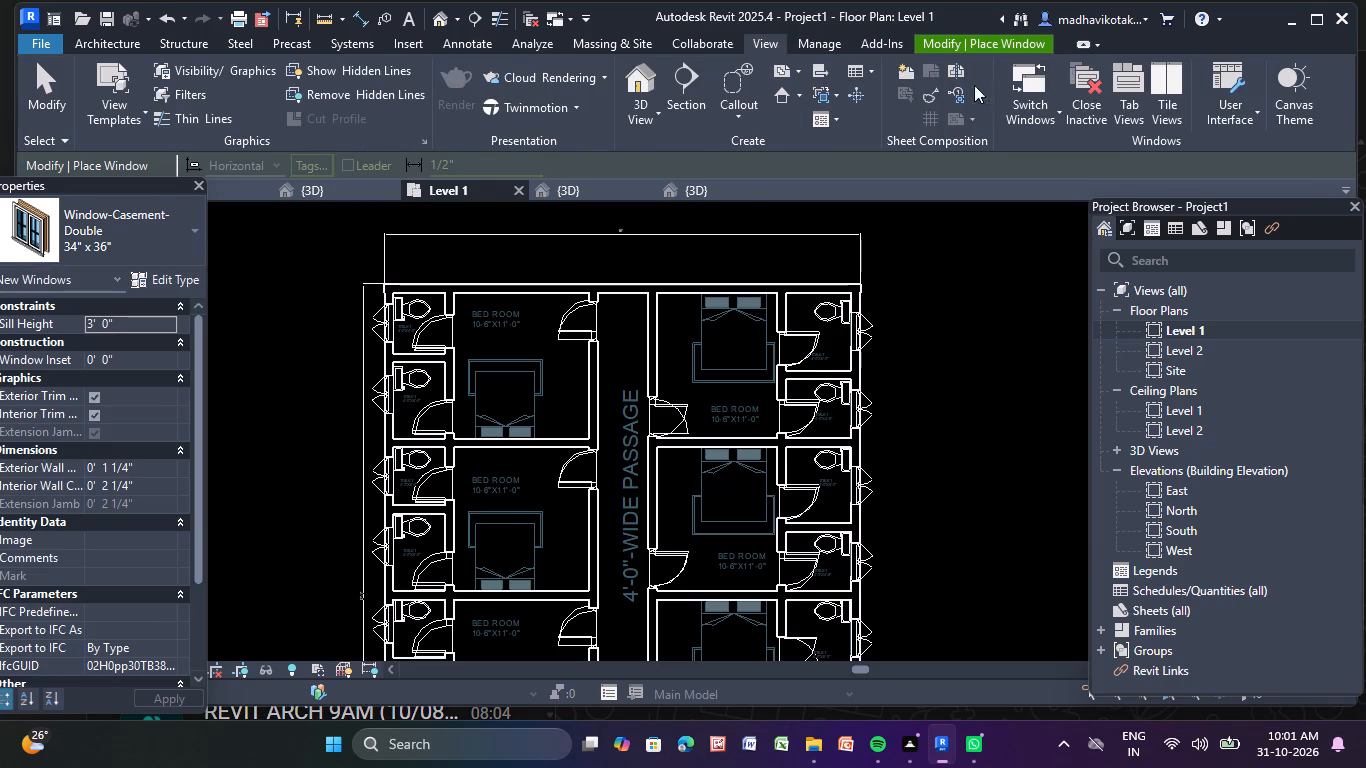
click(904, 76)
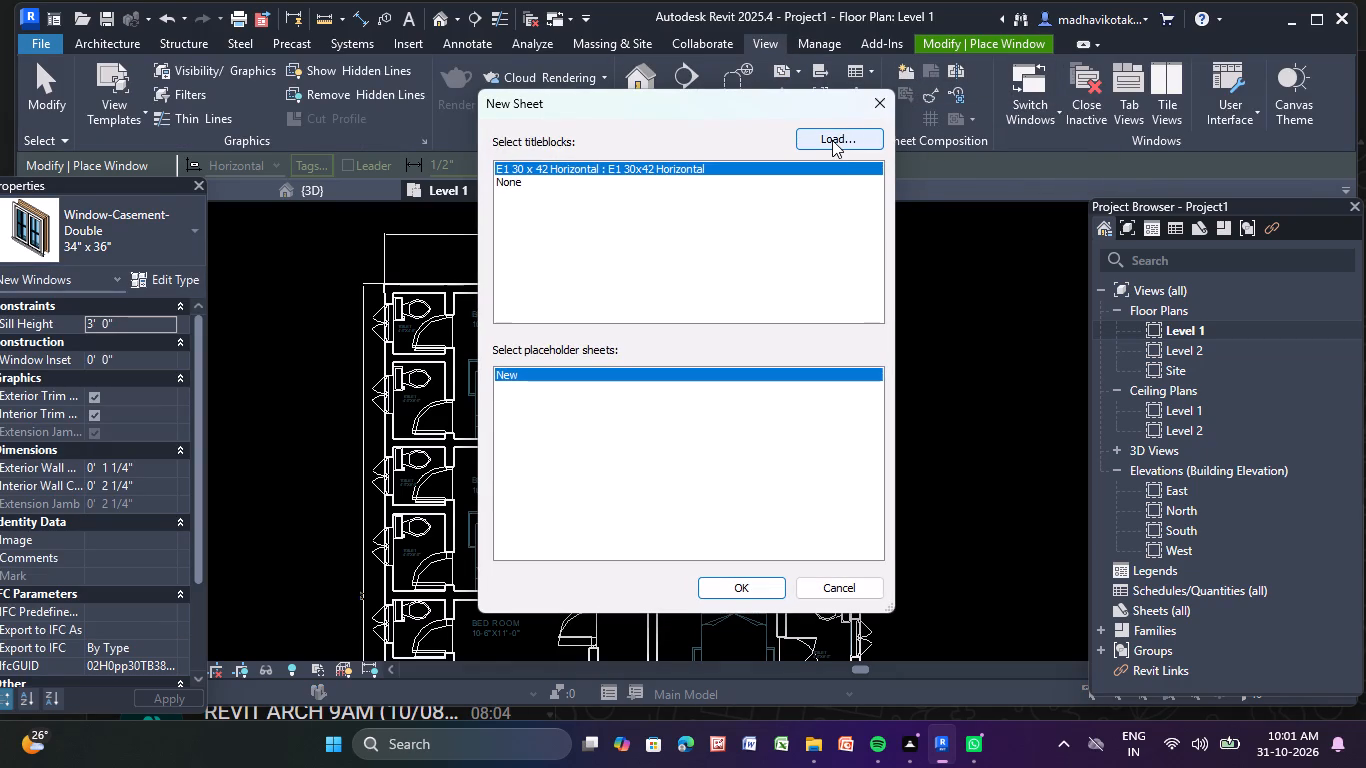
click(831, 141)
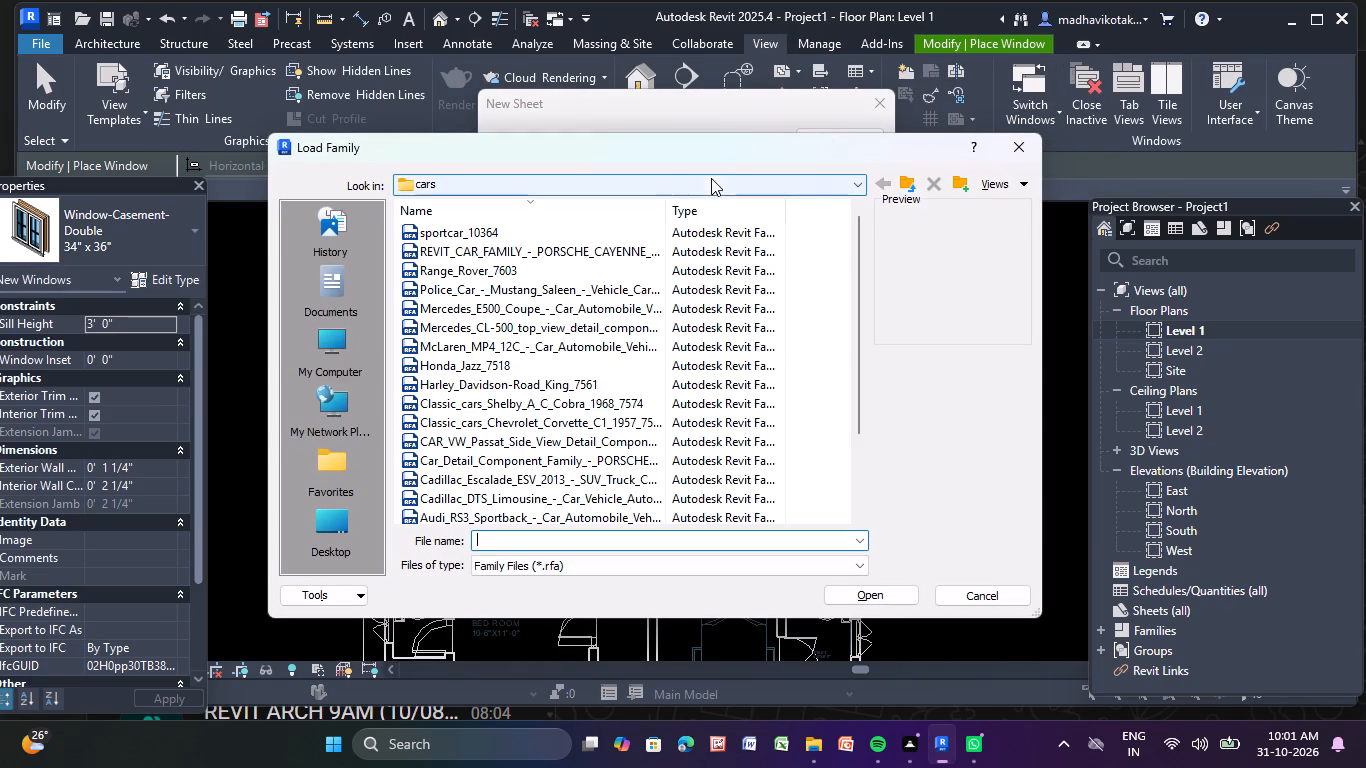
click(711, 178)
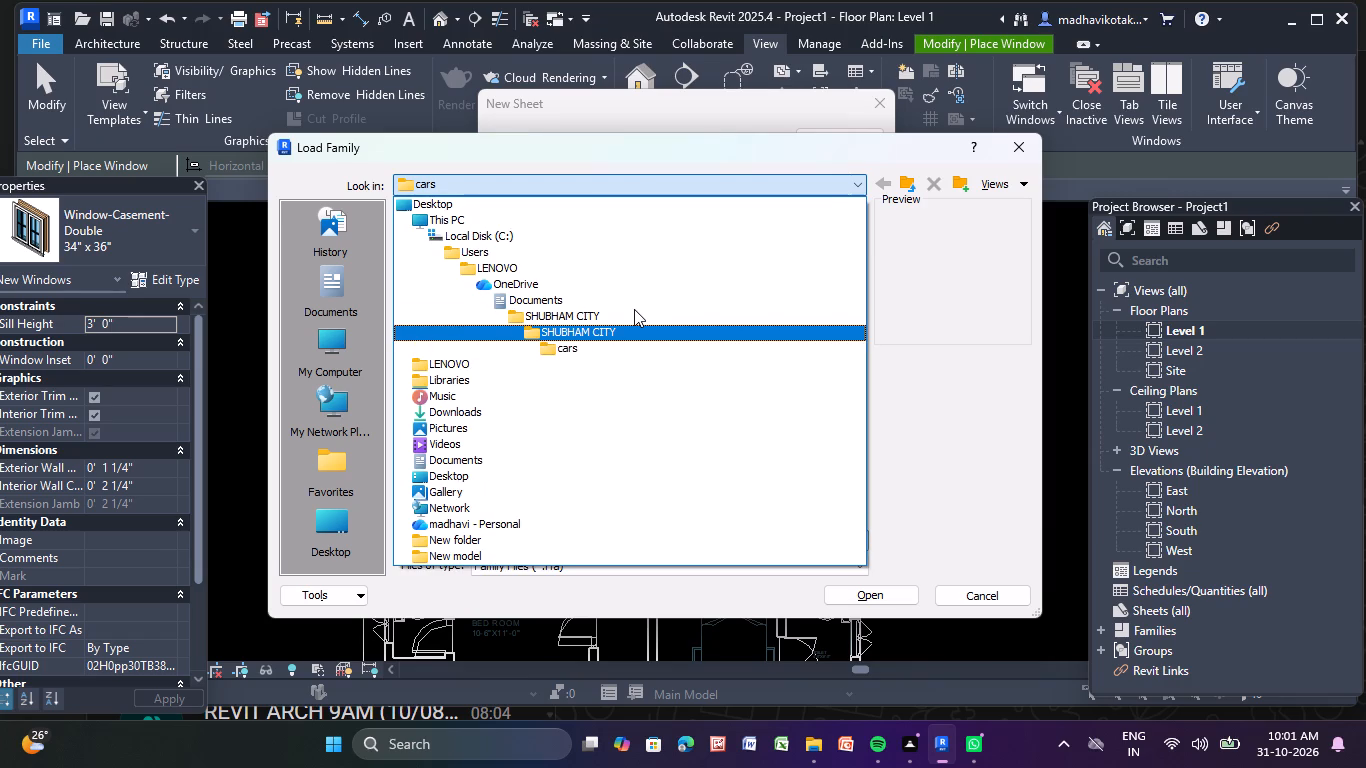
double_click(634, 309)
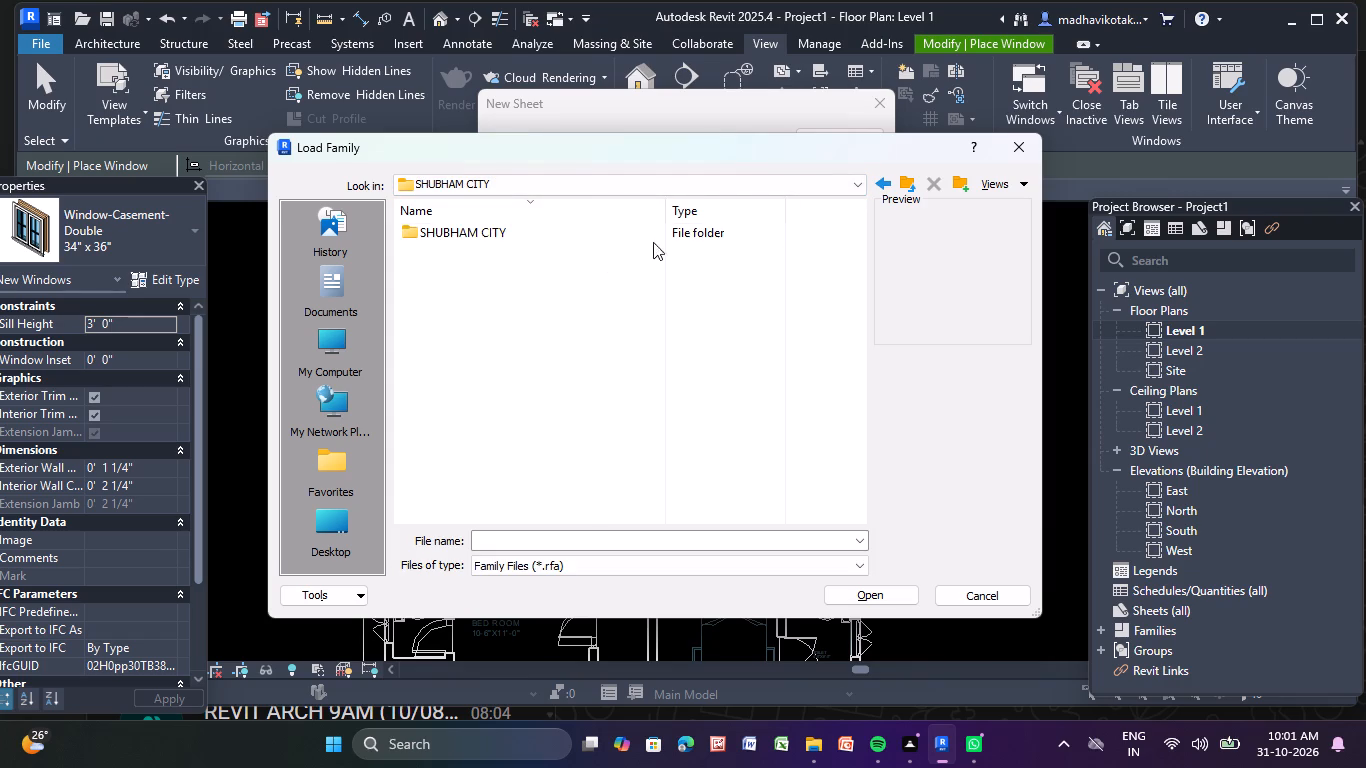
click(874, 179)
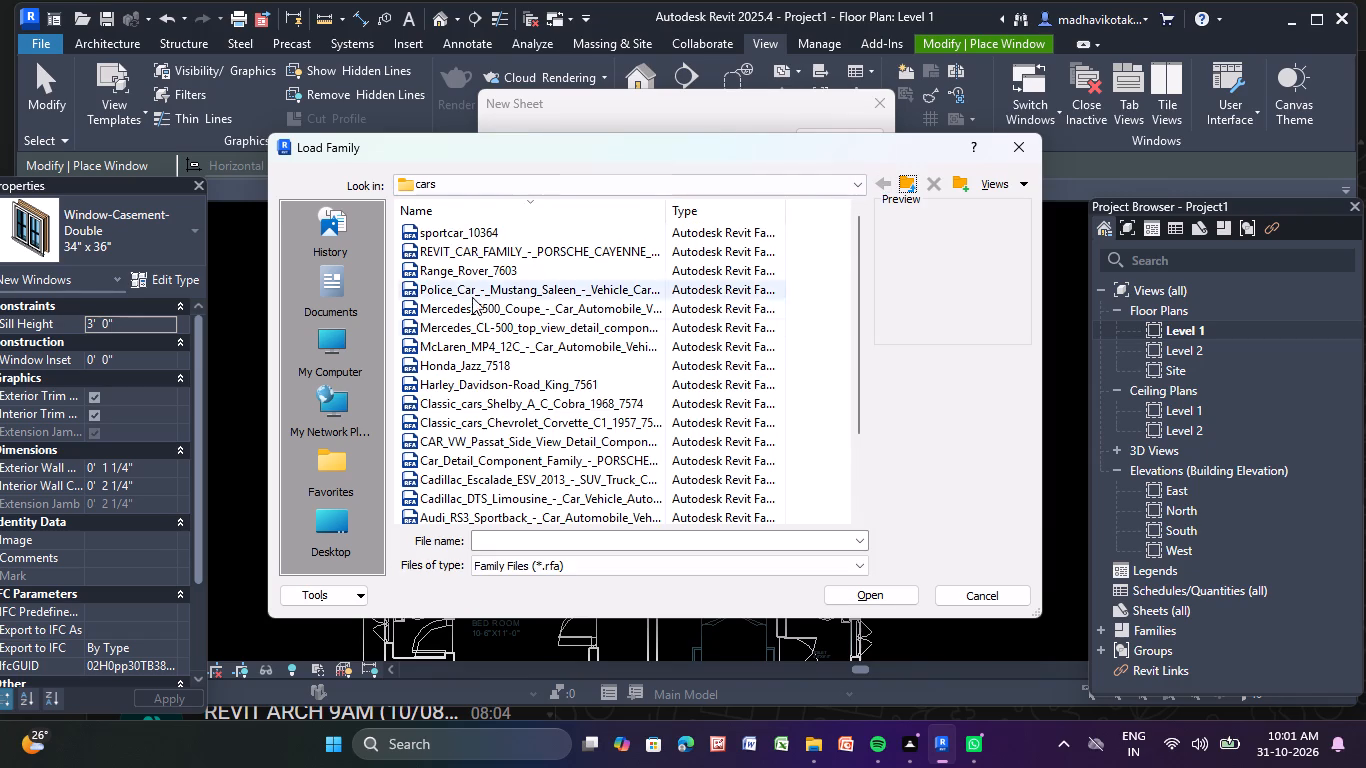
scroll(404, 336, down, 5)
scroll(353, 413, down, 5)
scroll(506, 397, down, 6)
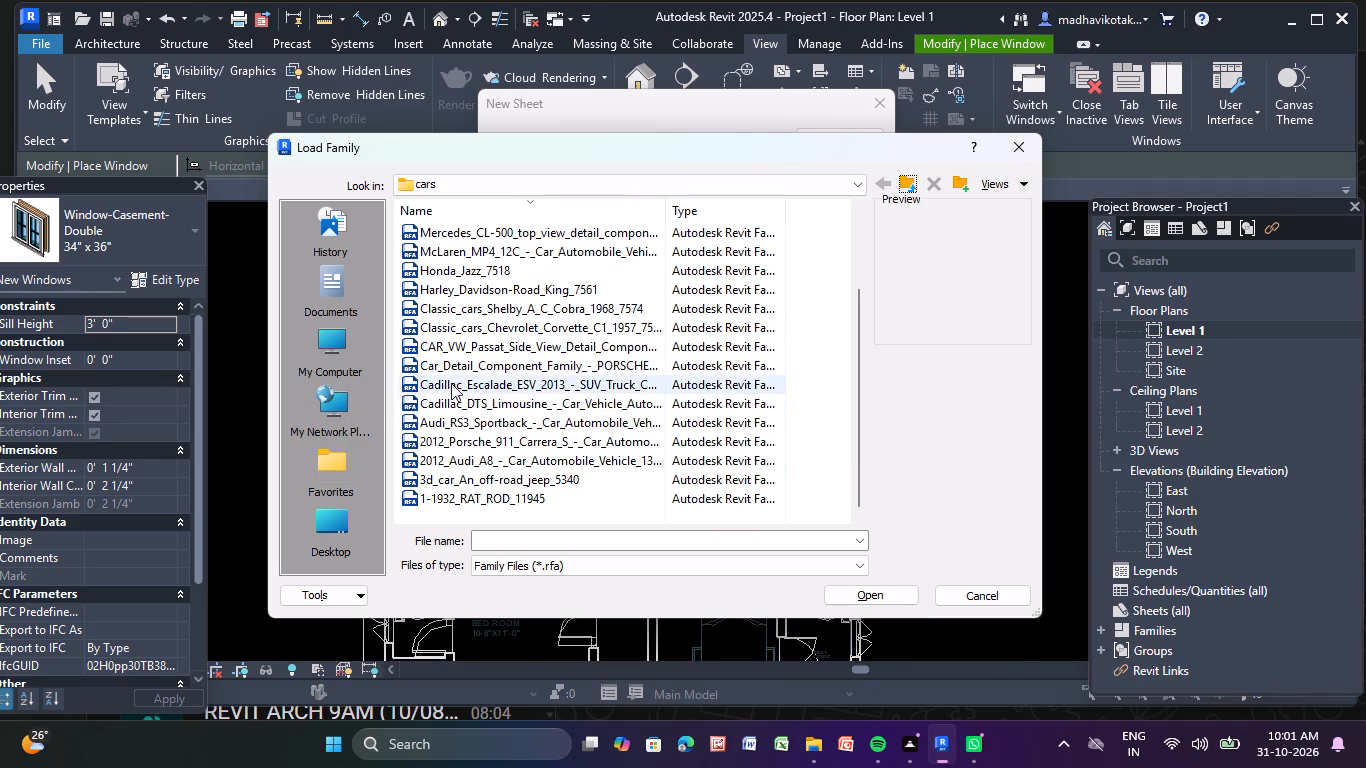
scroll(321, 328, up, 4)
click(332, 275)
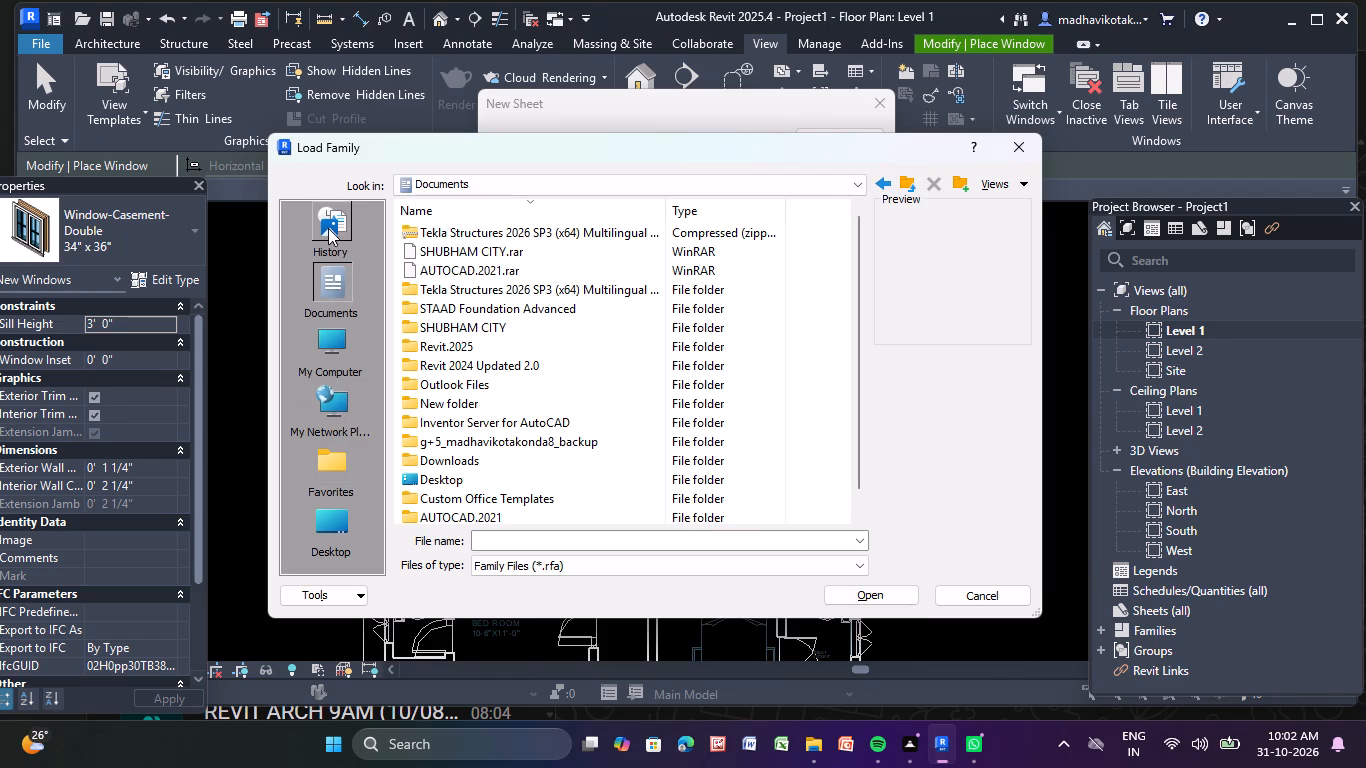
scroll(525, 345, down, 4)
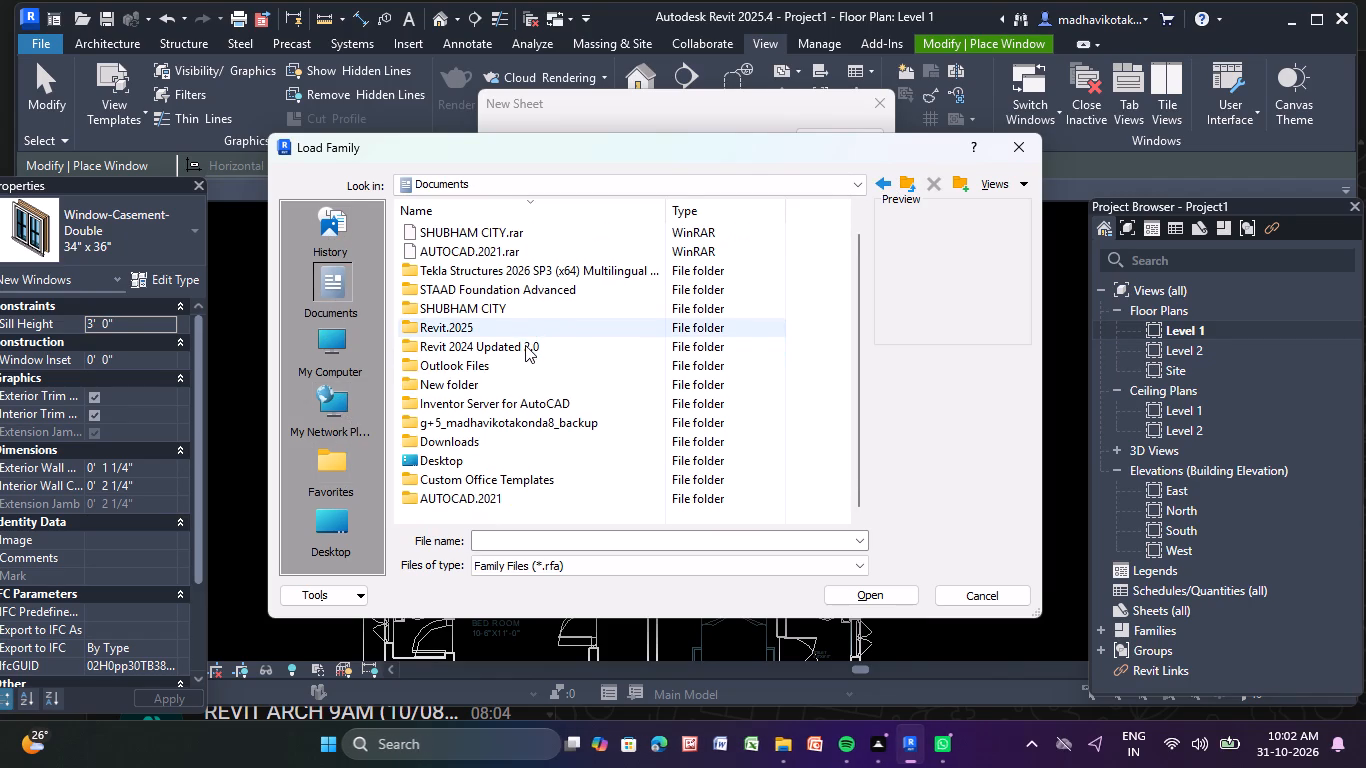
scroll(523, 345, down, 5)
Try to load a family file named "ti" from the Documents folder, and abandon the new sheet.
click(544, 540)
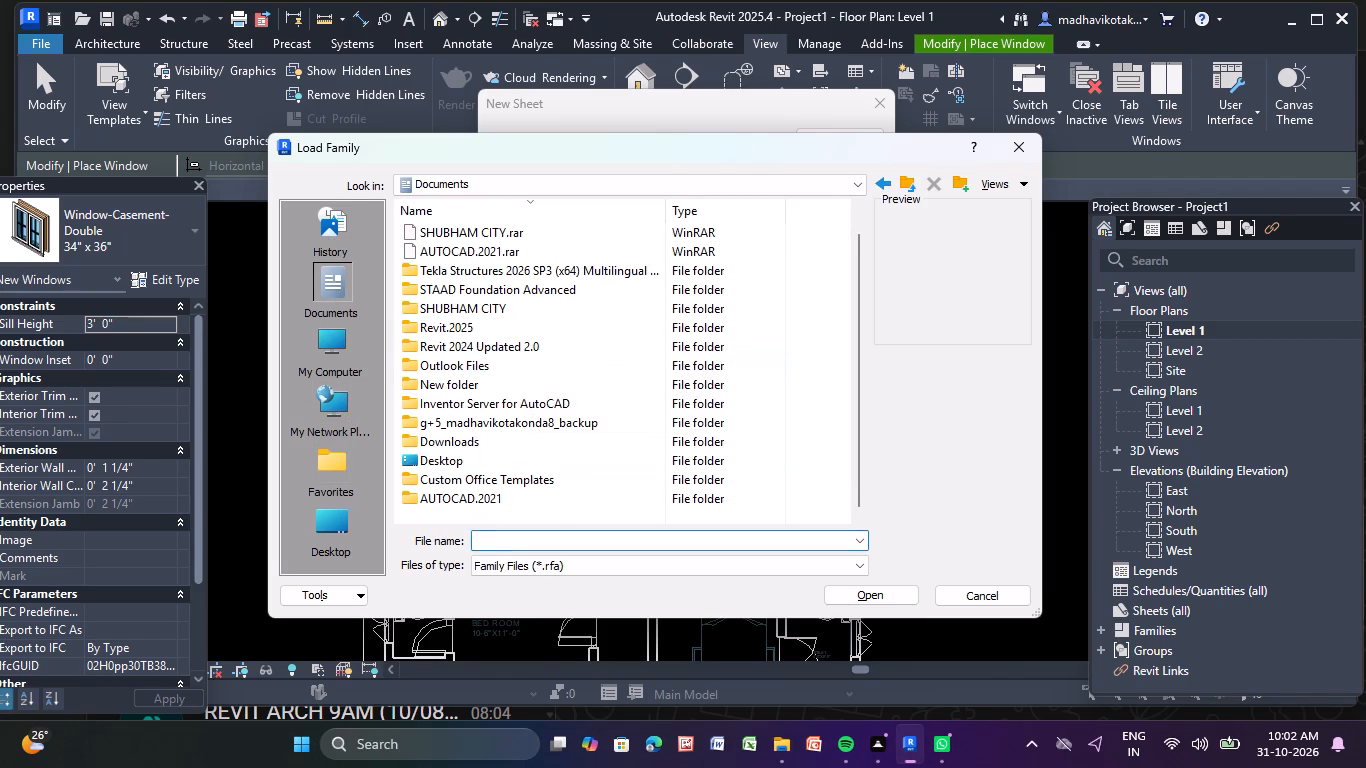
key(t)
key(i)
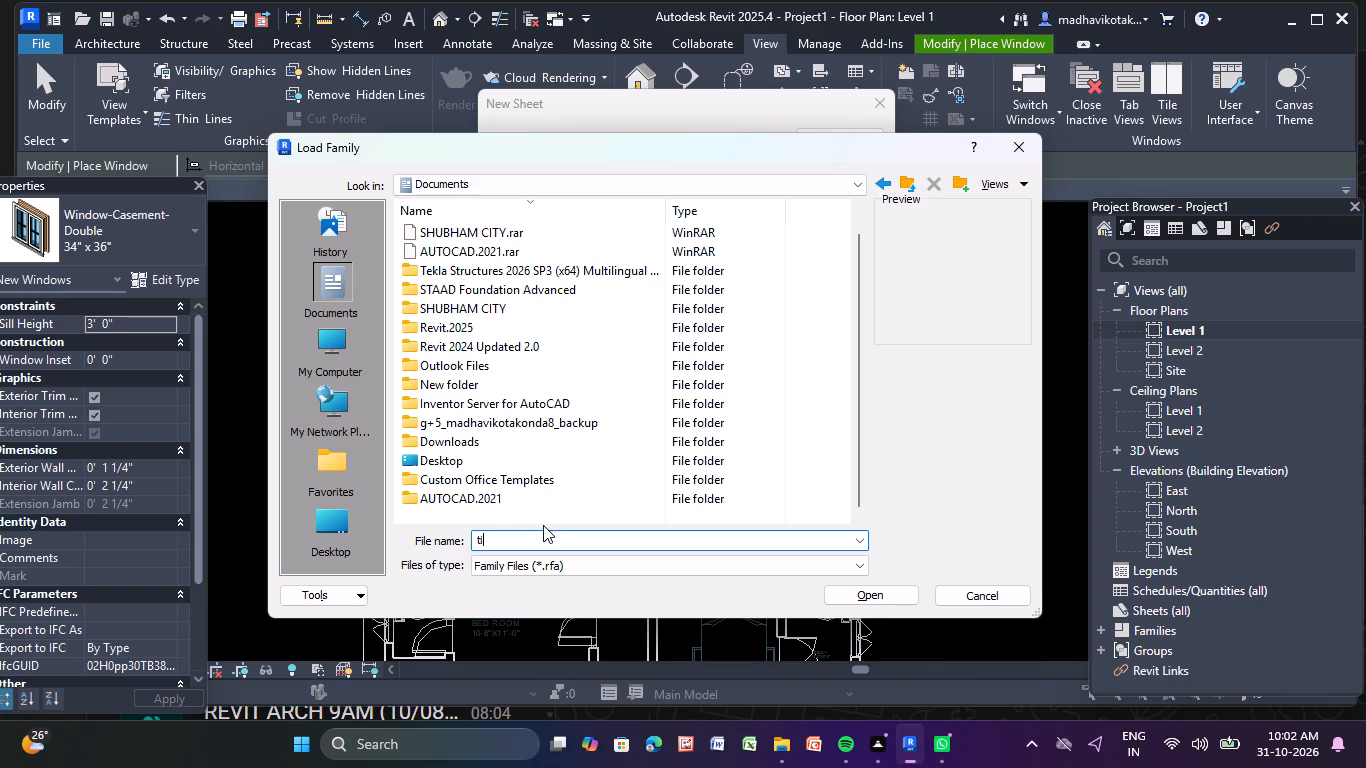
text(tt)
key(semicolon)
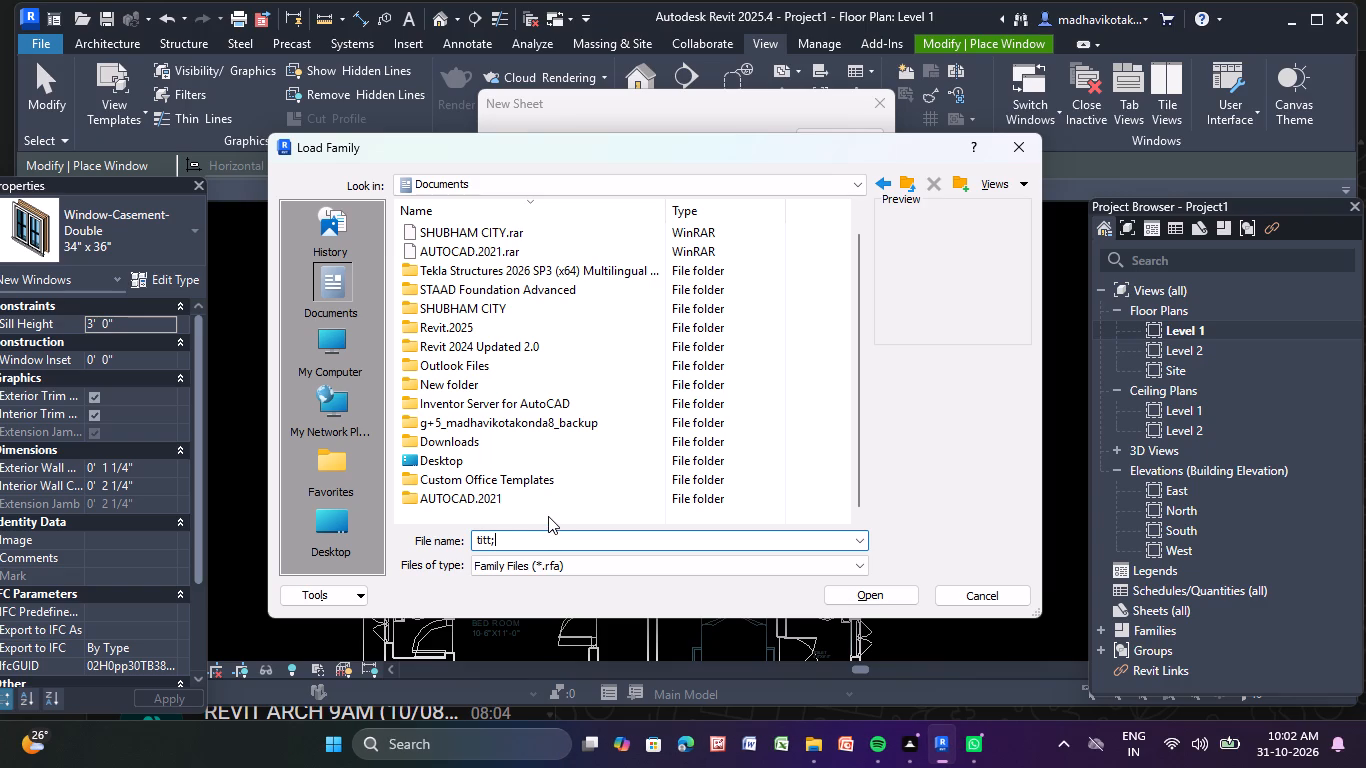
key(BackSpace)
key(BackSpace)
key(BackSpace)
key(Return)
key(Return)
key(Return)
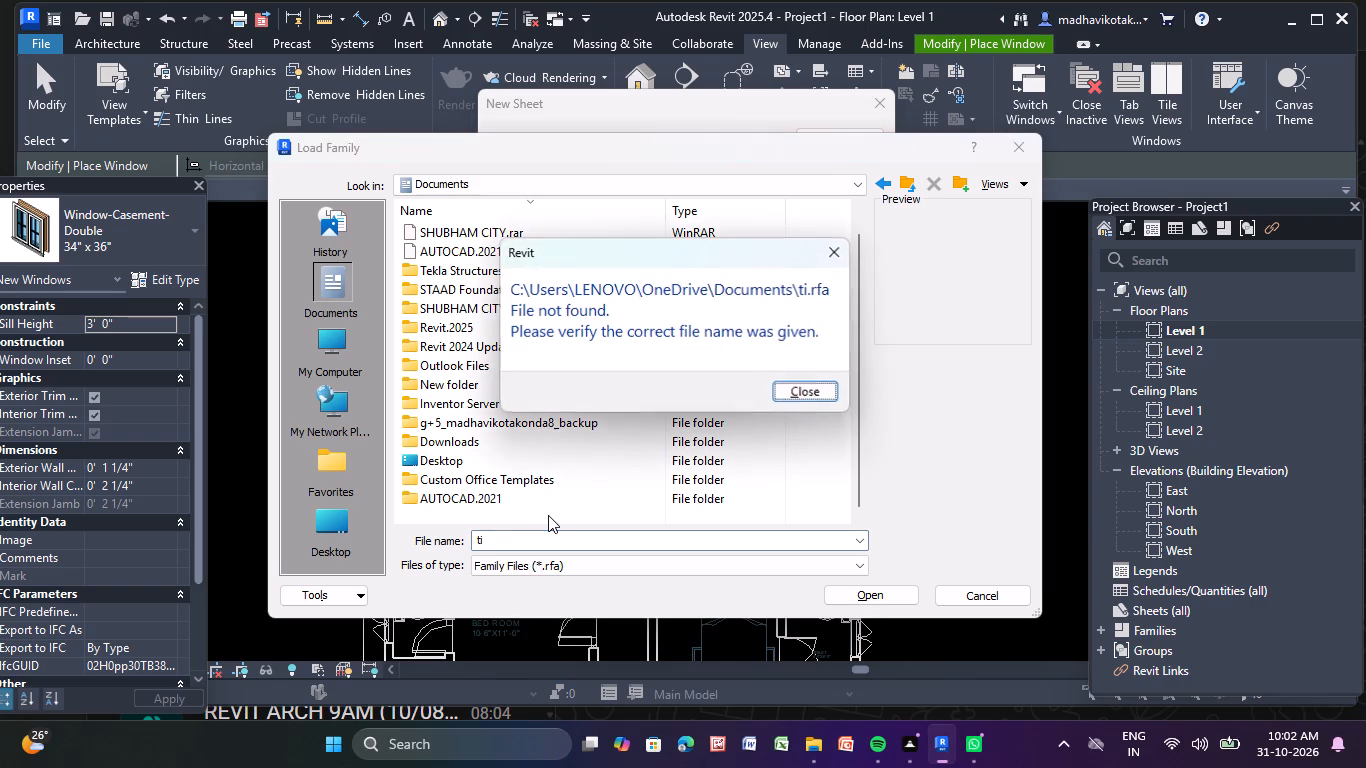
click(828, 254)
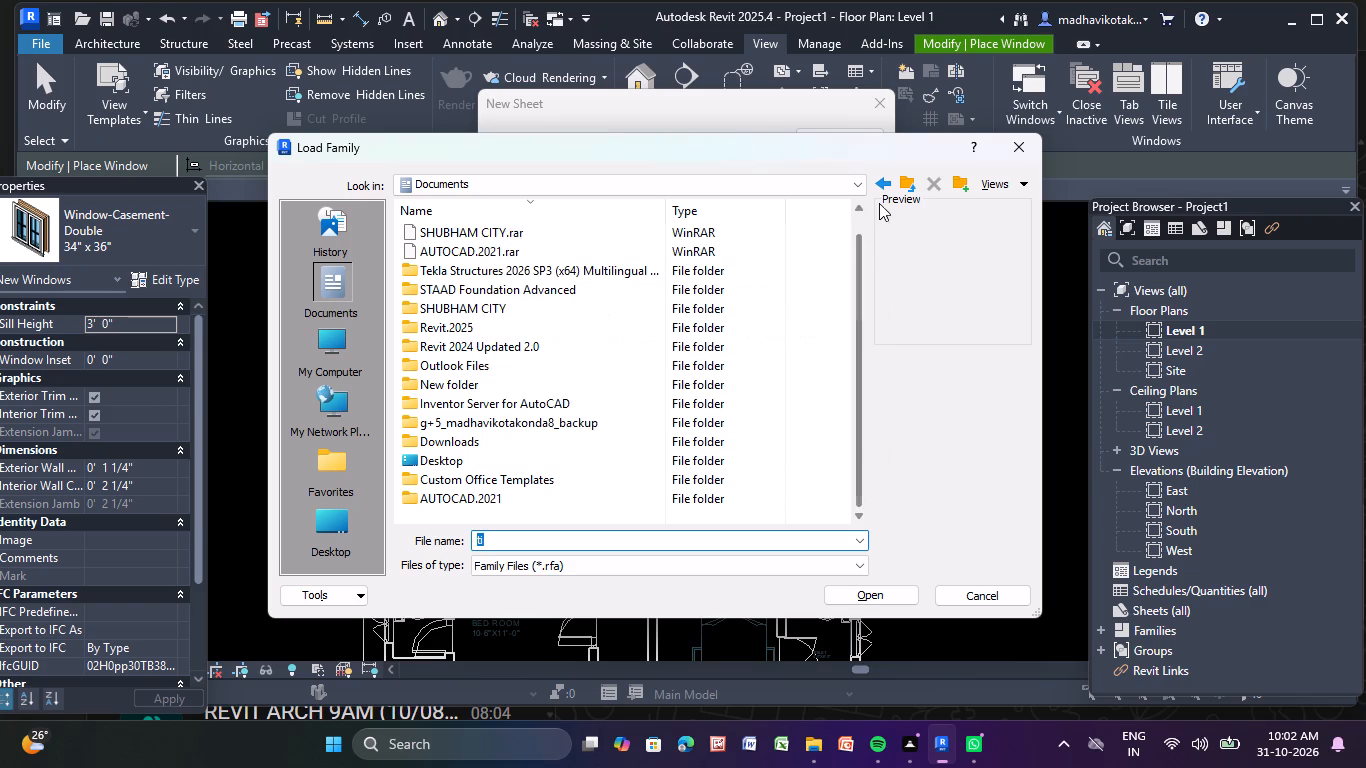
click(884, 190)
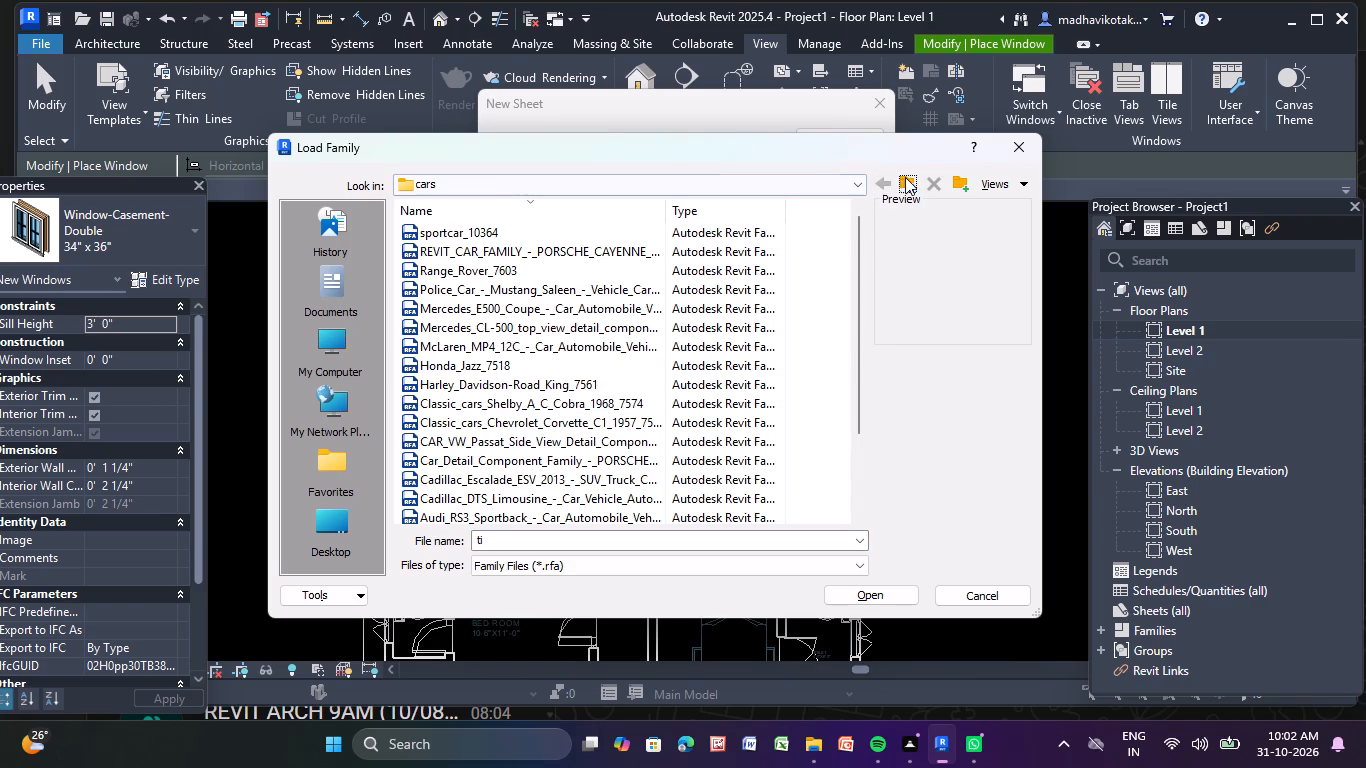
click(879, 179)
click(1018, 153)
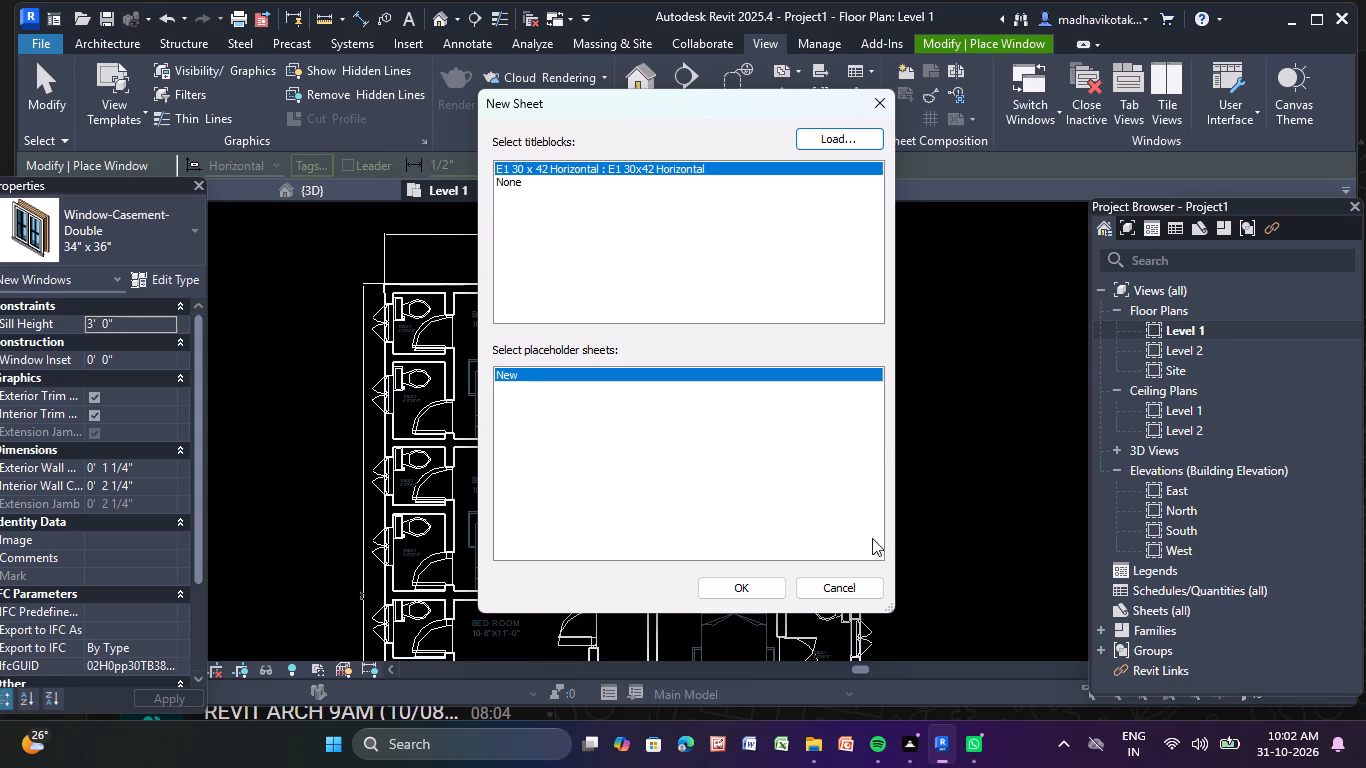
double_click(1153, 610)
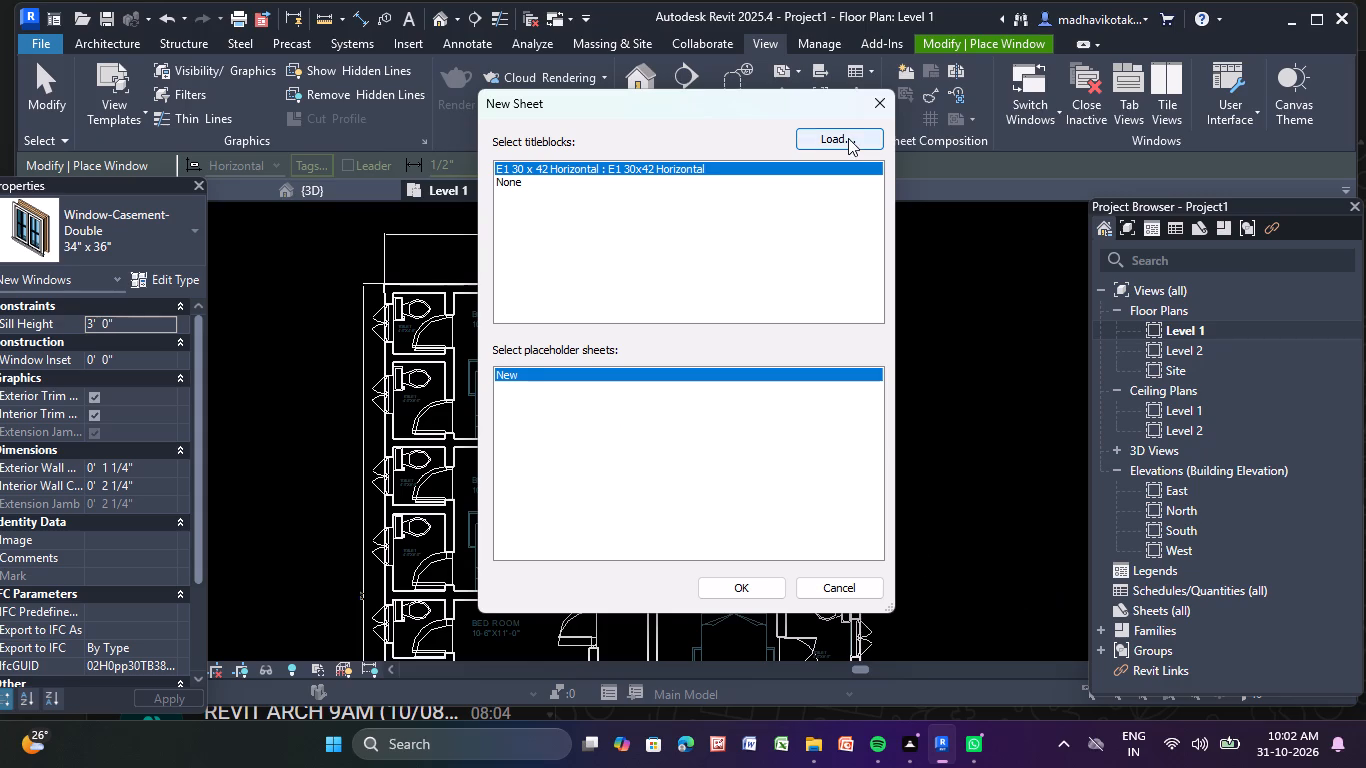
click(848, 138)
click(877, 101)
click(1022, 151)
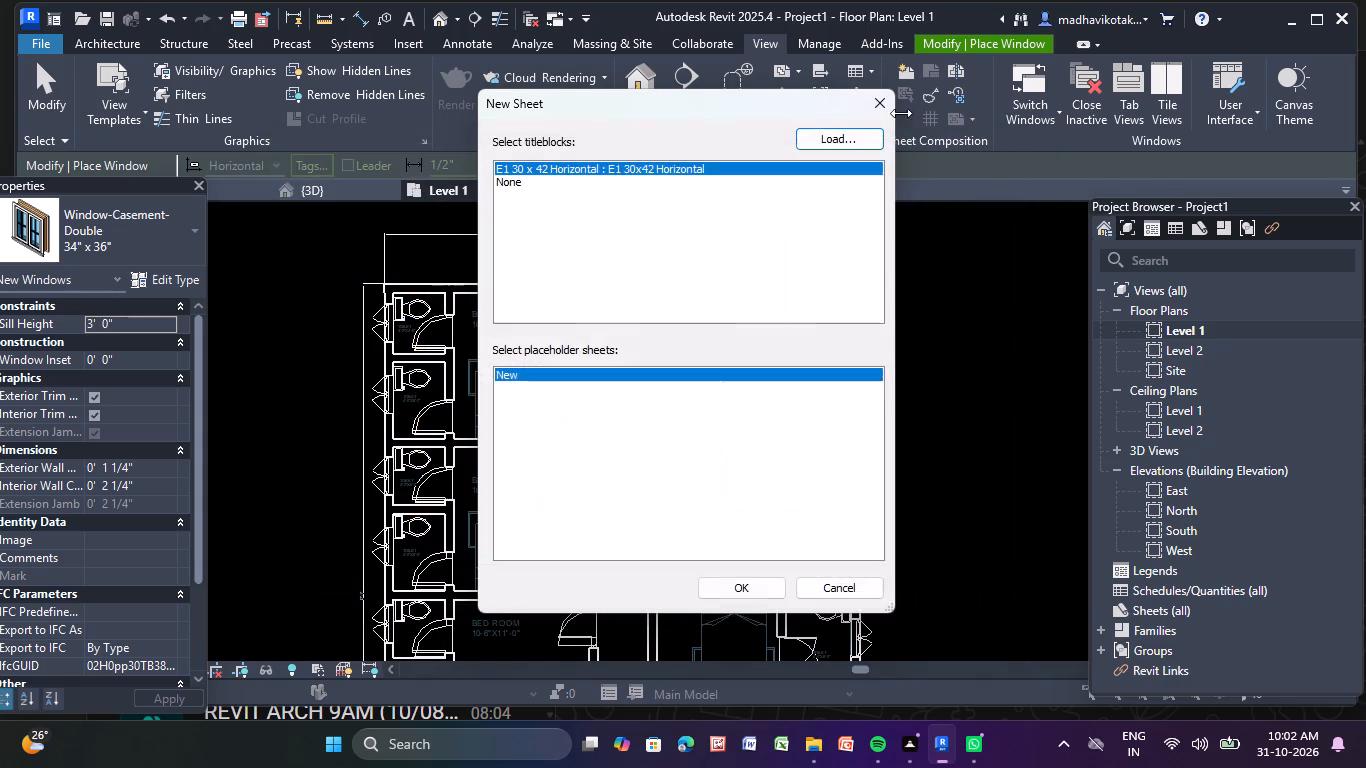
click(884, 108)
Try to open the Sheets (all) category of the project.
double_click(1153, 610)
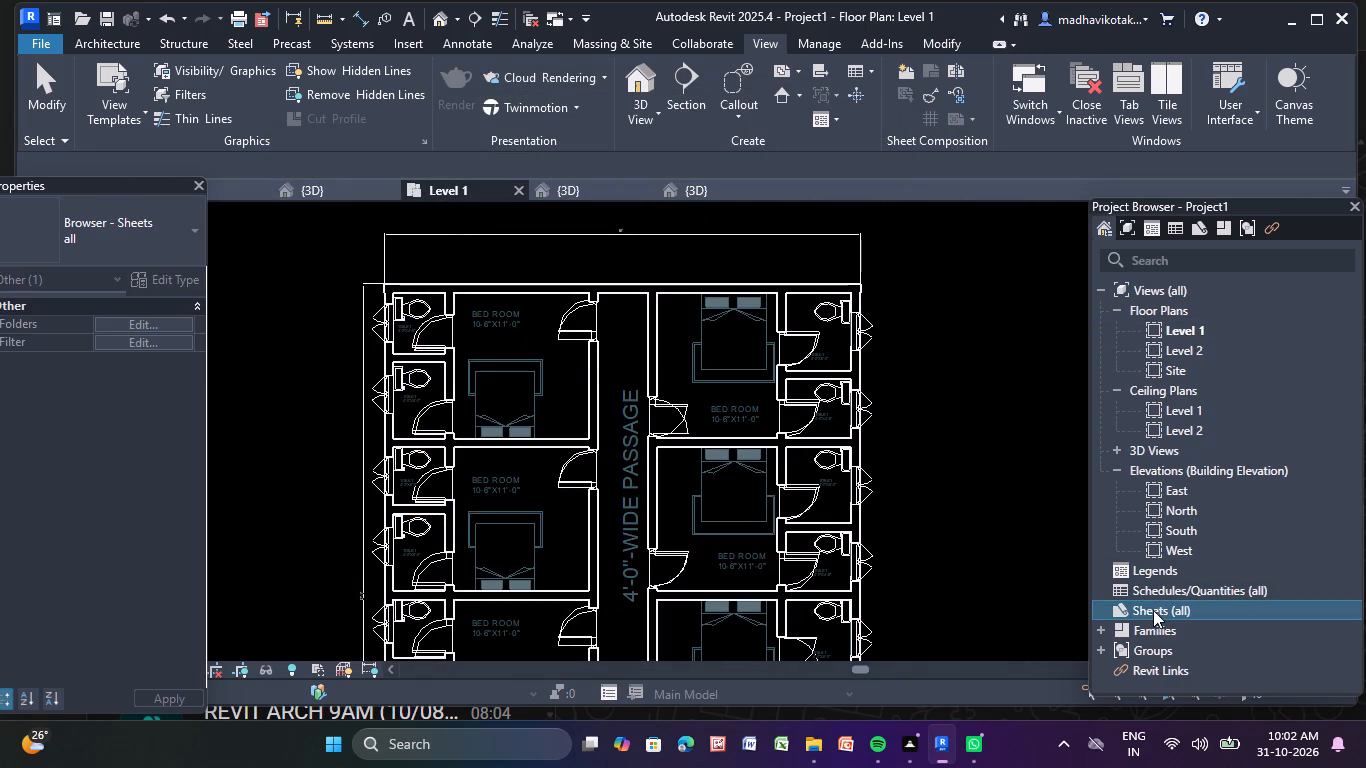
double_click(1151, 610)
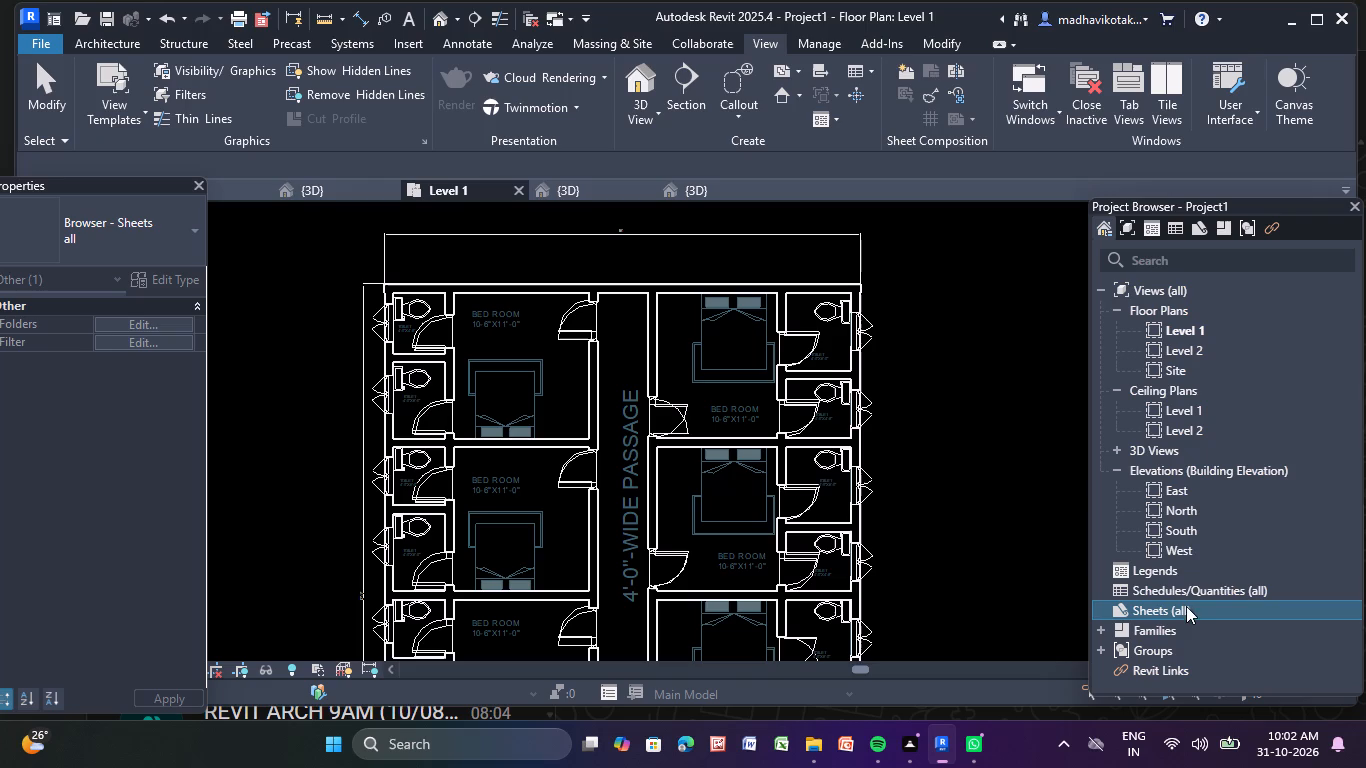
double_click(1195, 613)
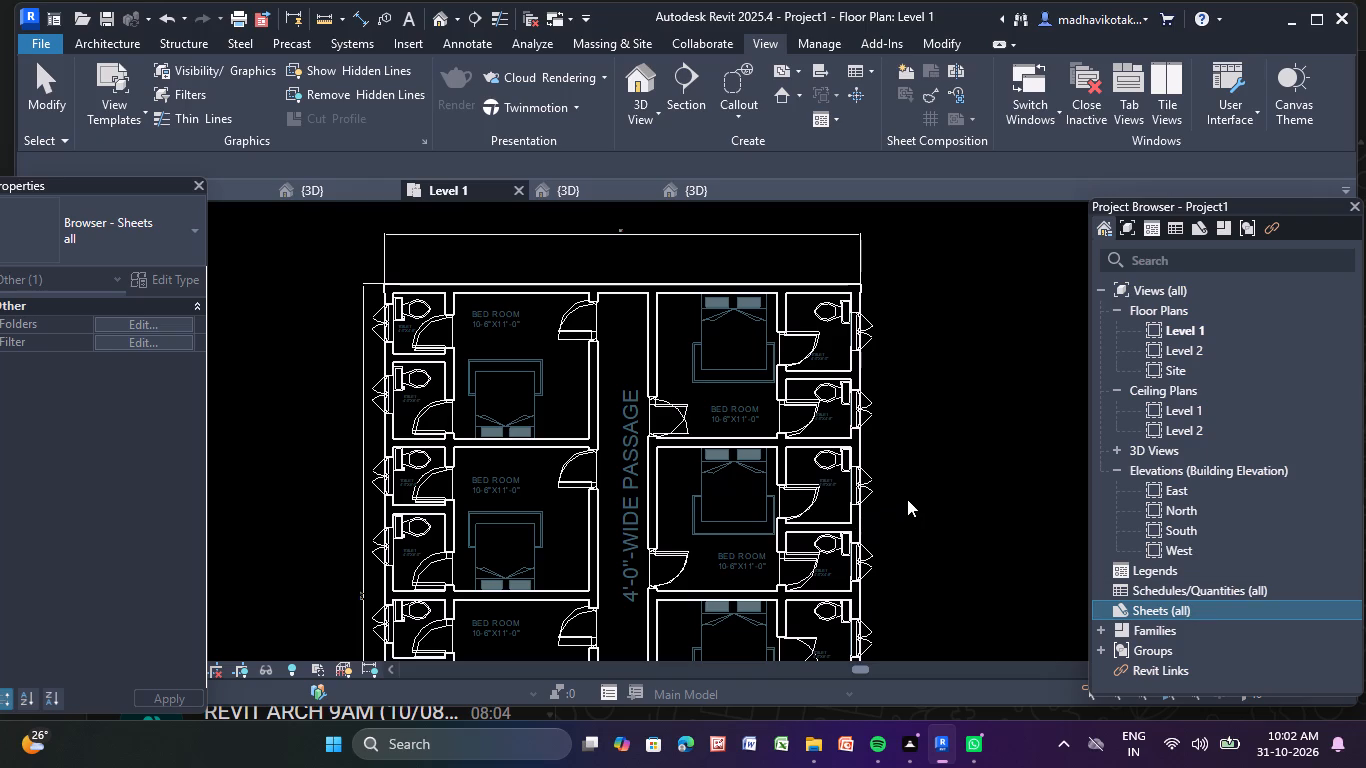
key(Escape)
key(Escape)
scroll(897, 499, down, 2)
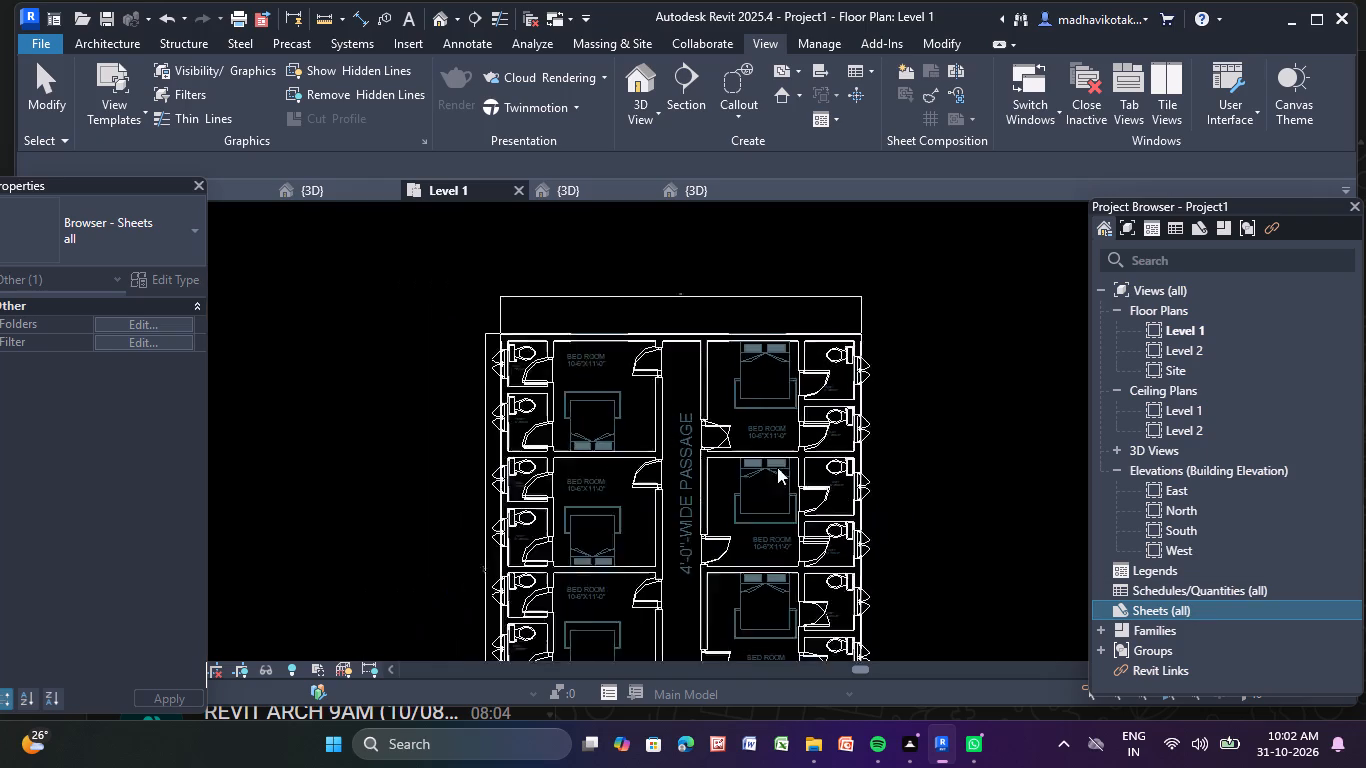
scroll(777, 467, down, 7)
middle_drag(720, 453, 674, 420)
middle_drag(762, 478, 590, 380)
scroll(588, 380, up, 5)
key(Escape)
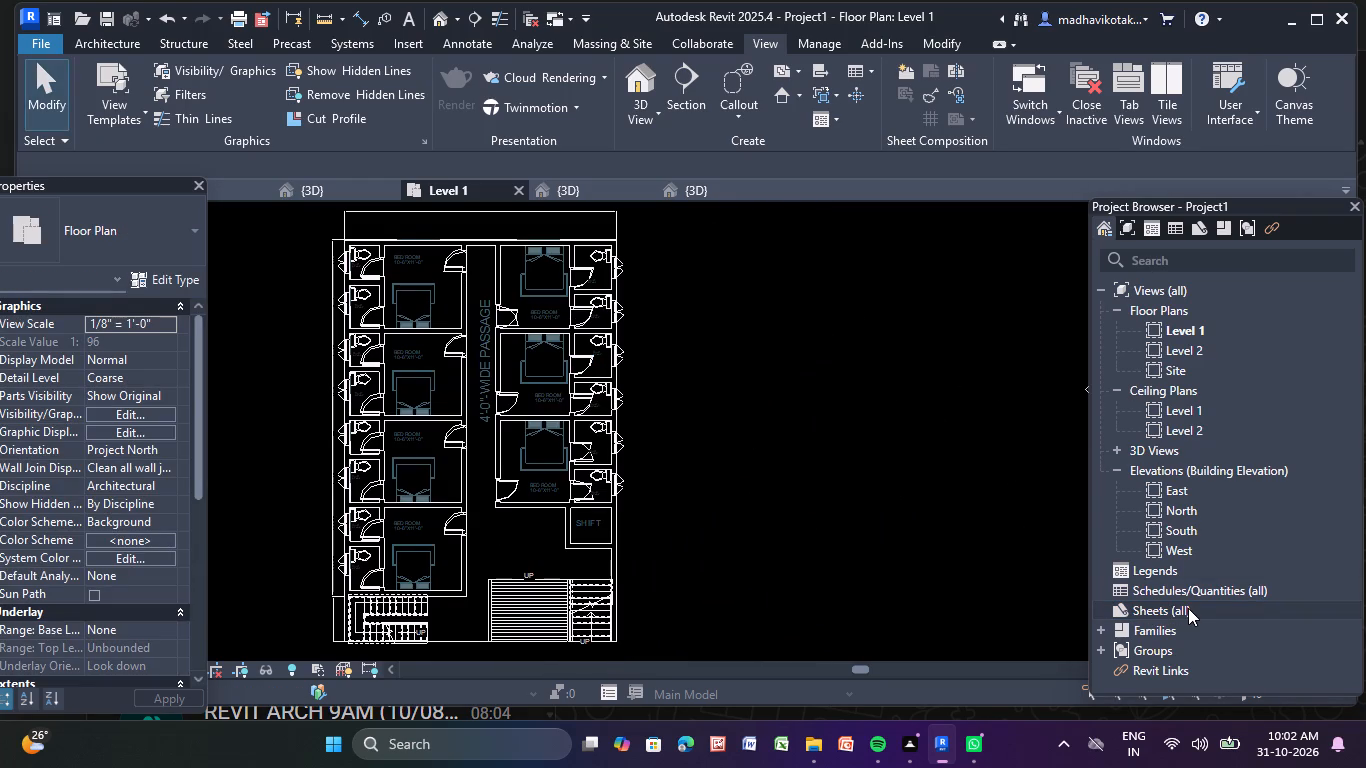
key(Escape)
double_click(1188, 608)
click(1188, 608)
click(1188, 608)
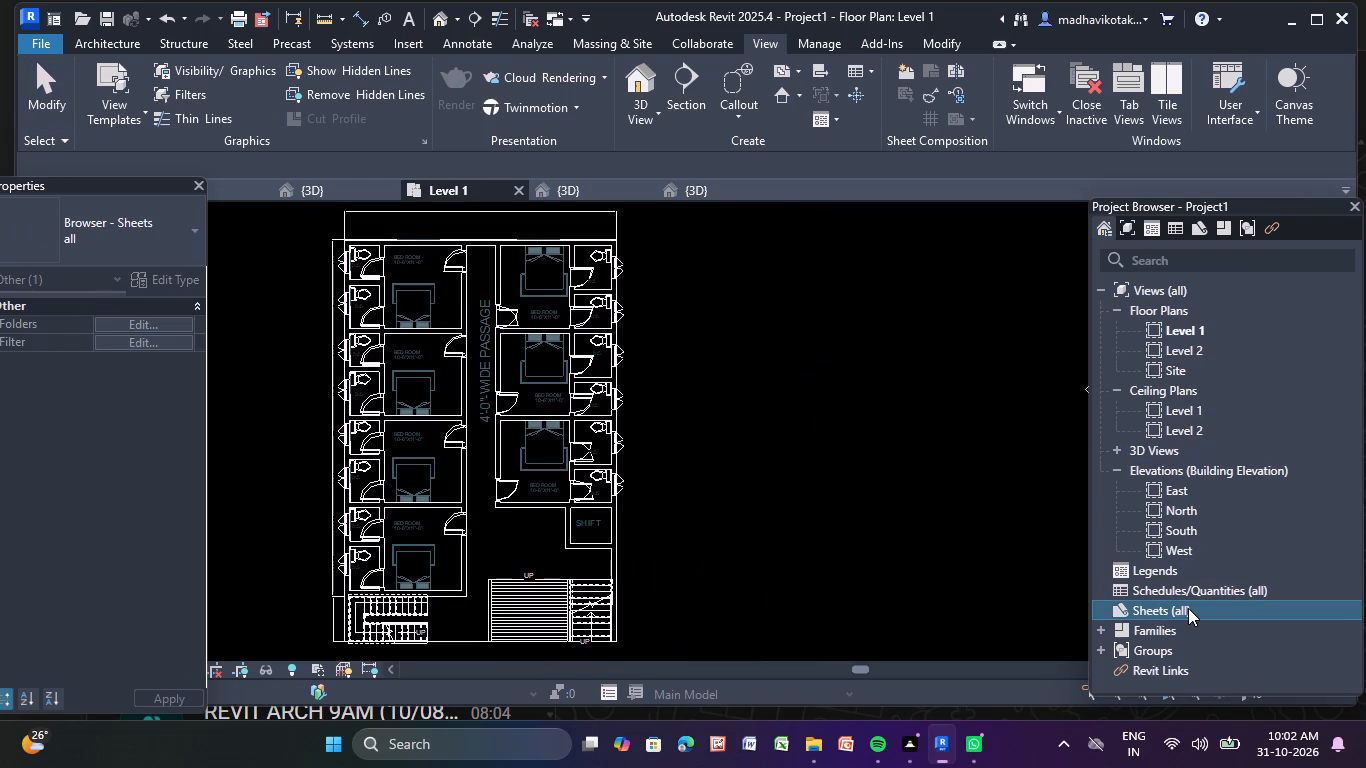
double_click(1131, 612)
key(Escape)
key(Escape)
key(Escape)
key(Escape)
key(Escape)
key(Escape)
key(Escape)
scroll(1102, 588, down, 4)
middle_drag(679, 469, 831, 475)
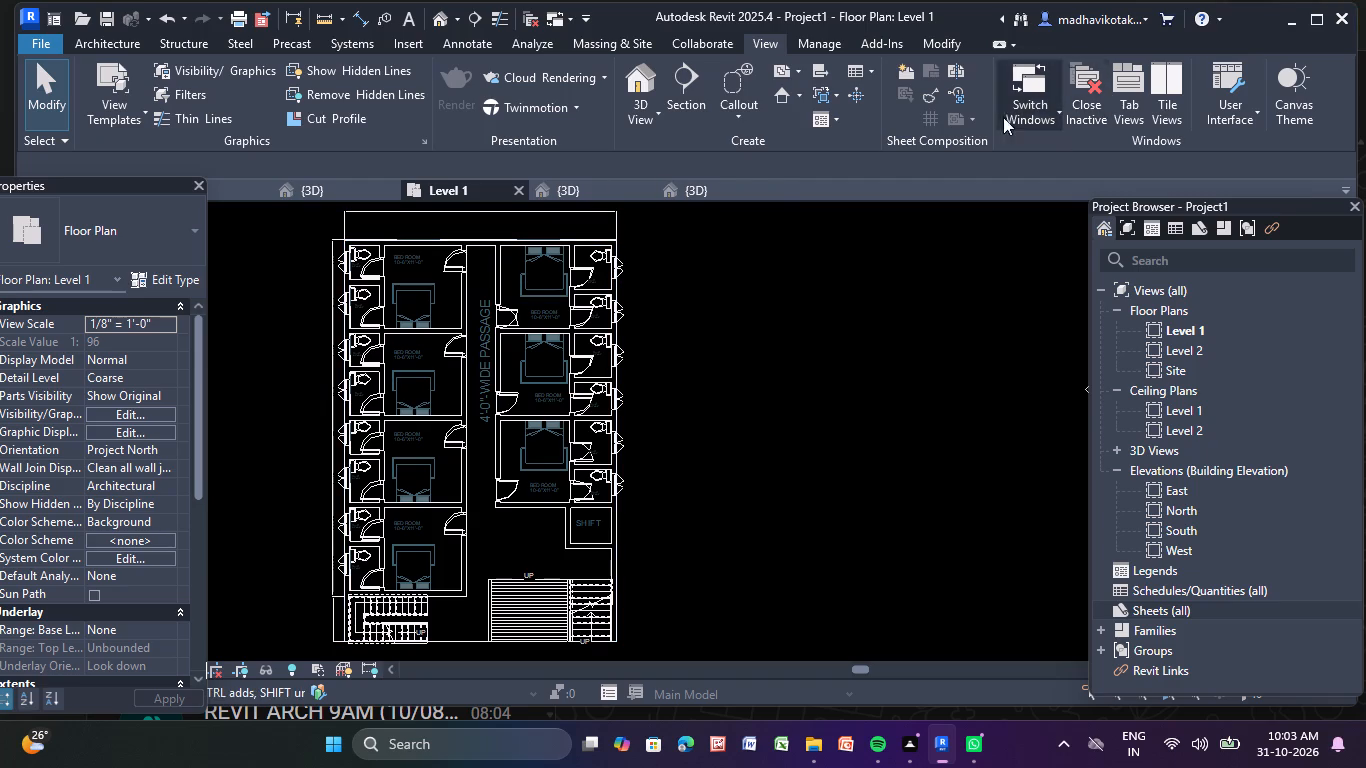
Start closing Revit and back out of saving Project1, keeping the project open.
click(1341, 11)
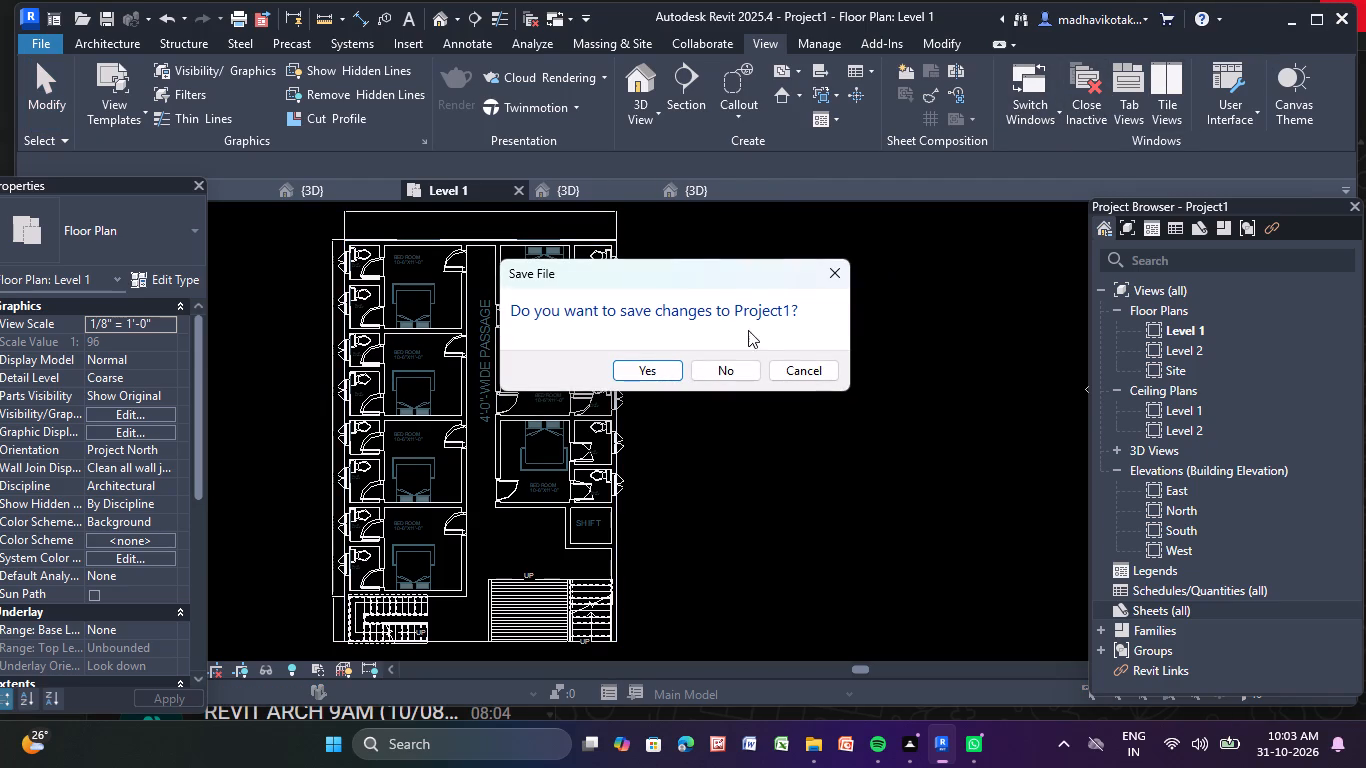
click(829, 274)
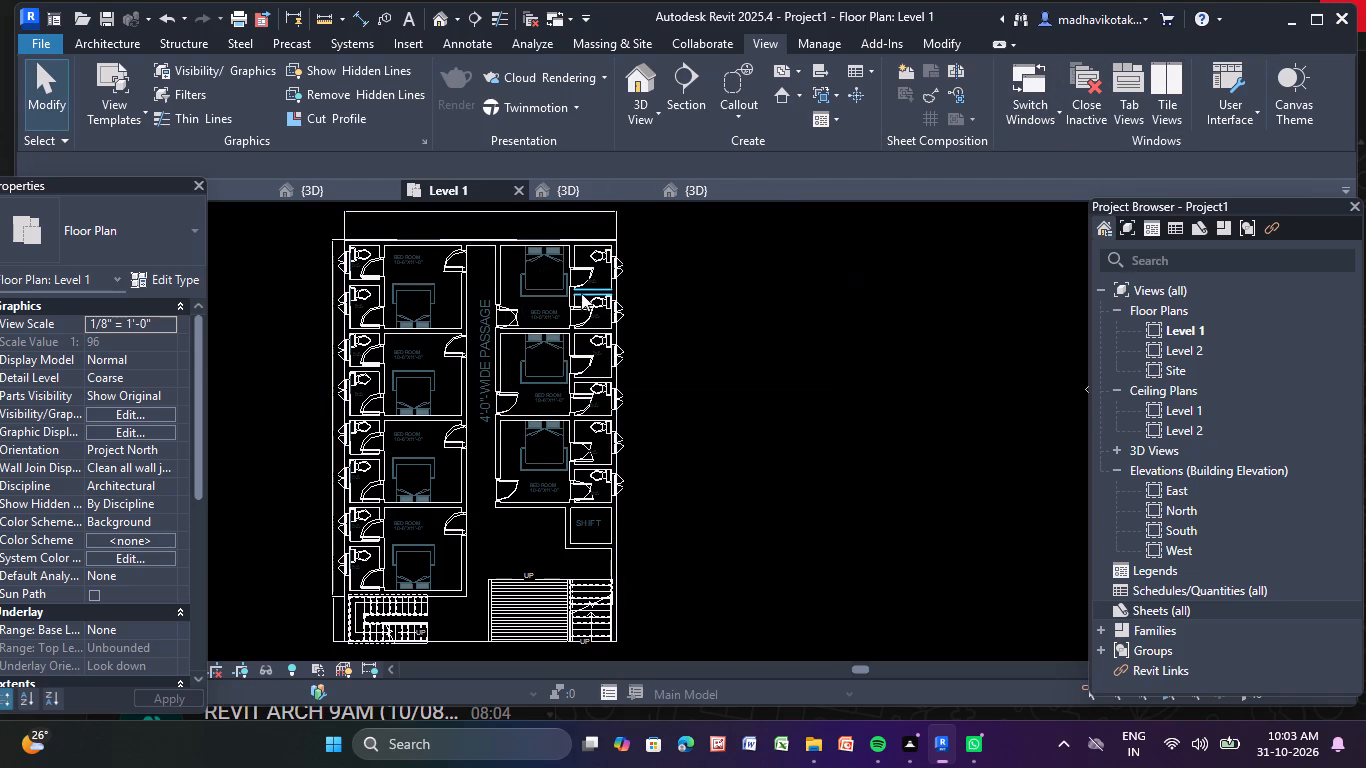
Start placing a component and look through the Documents folder for a family file to load.
click(107, 44)
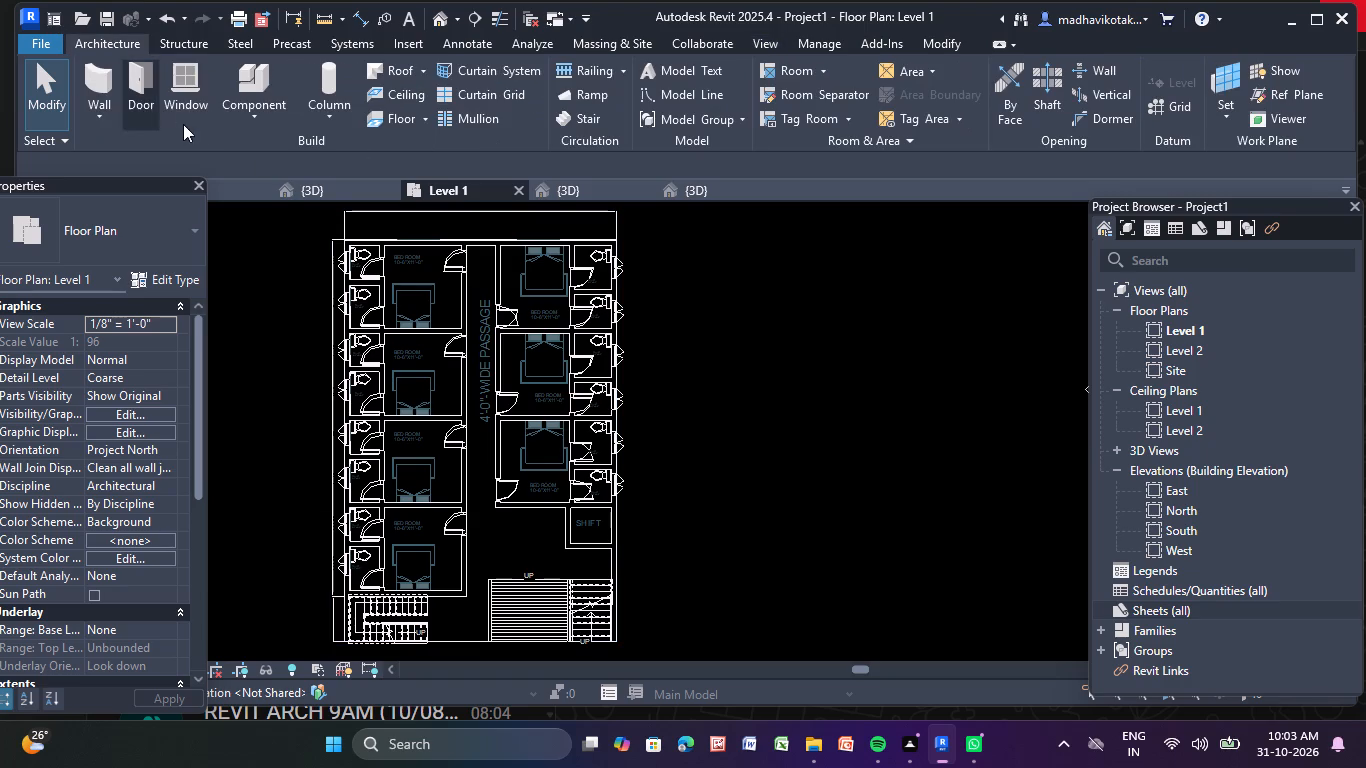
click(261, 125)
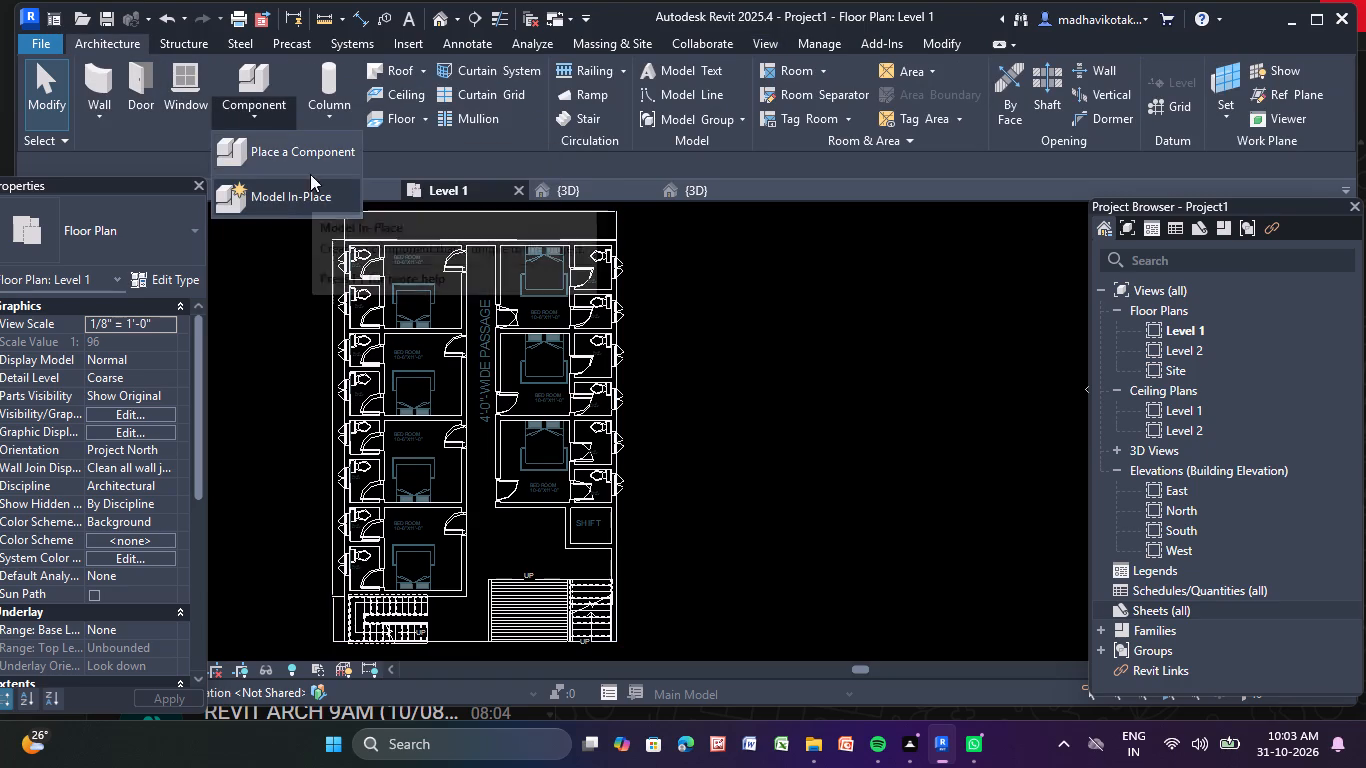
click(315, 155)
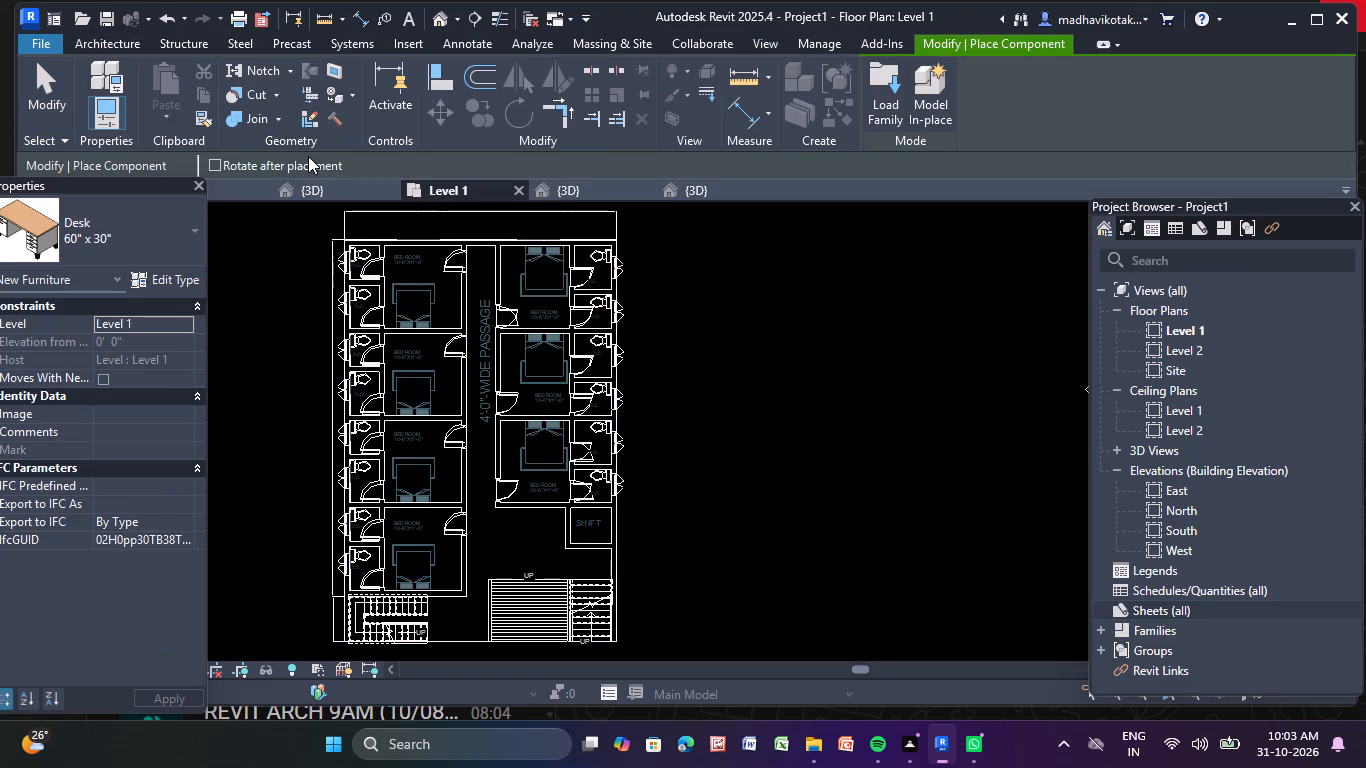
click(886, 85)
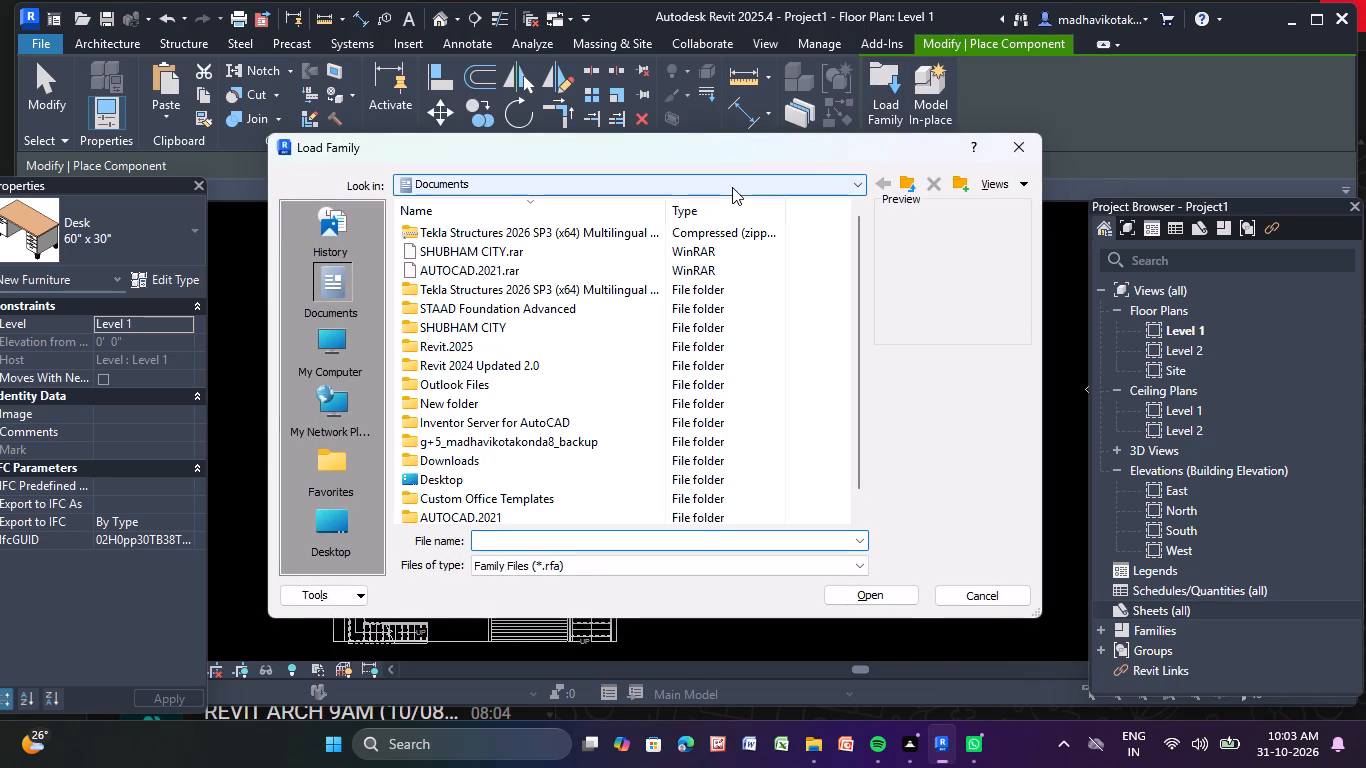
scroll(653, 270, down, 5)
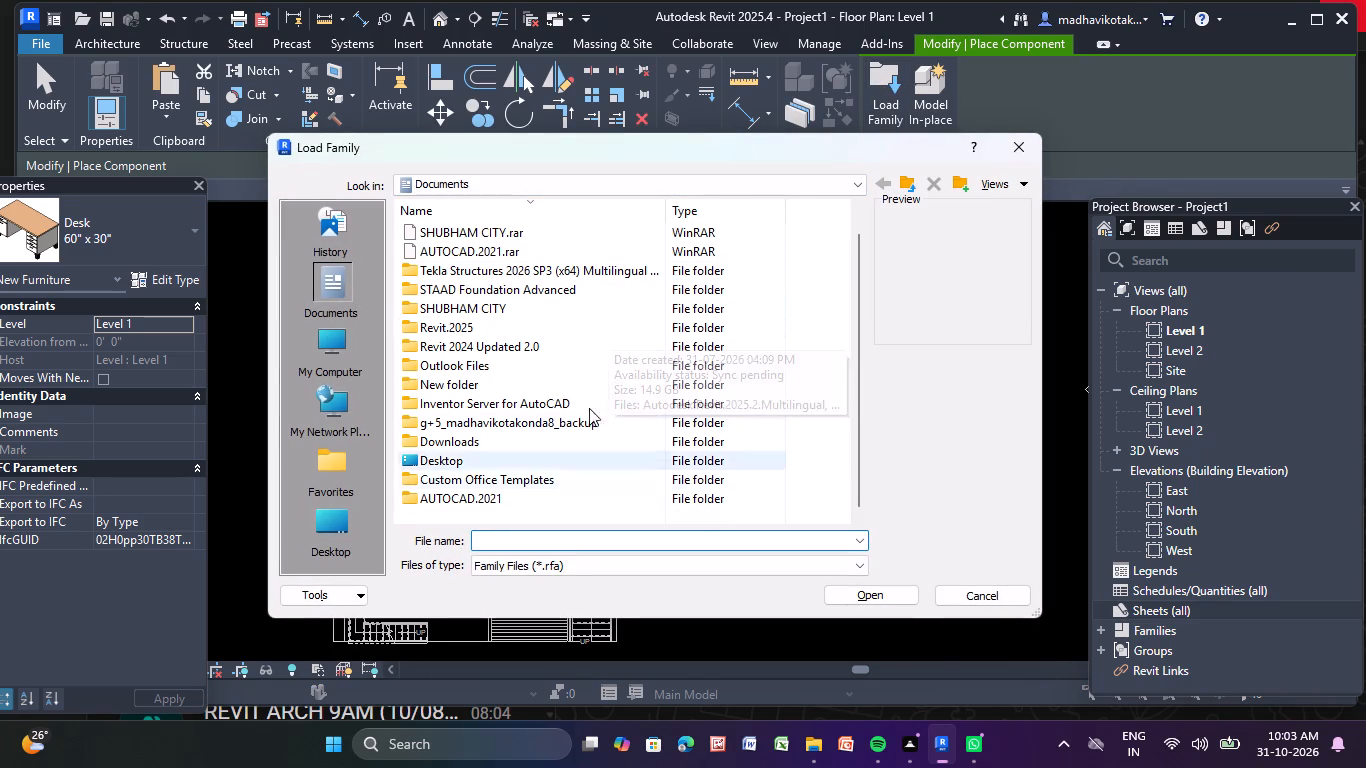
scroll(447, 476, up, 9)
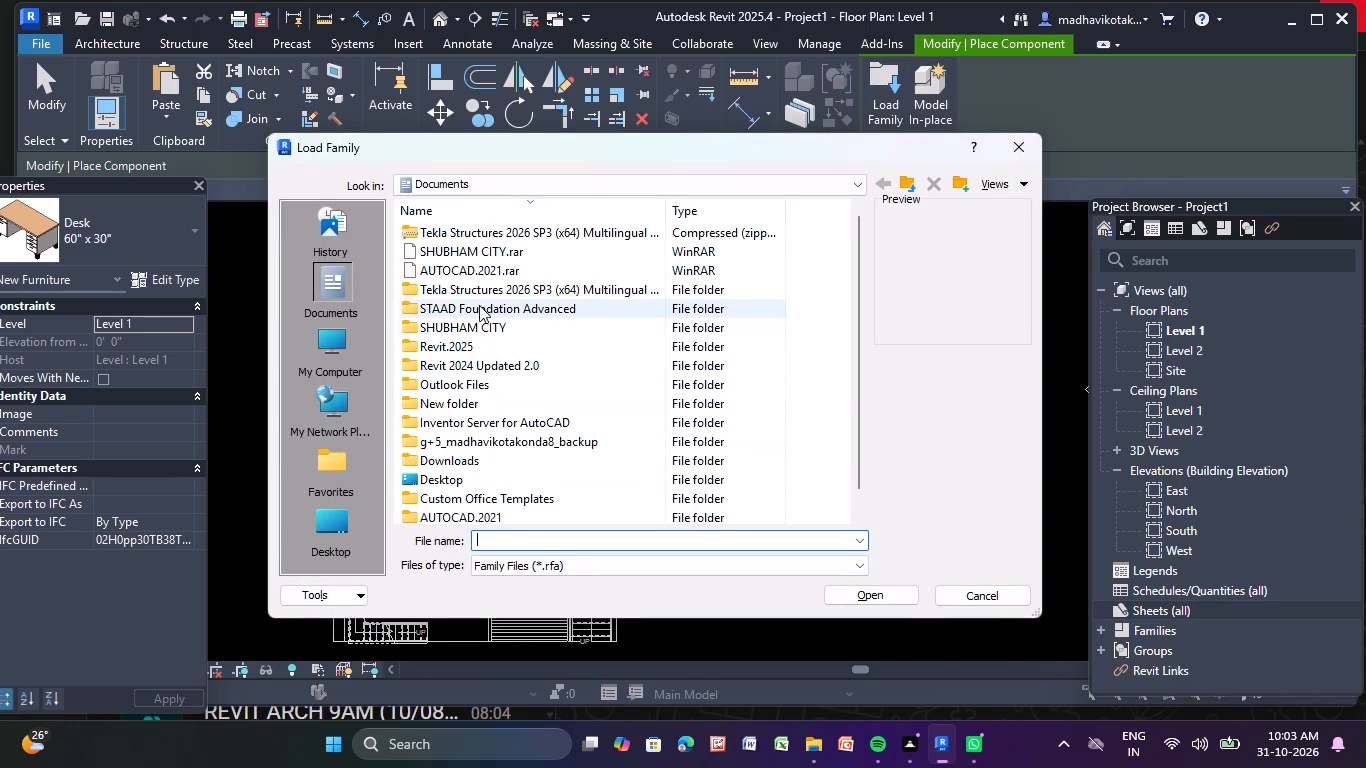
scroll(494, 269, up, 5)
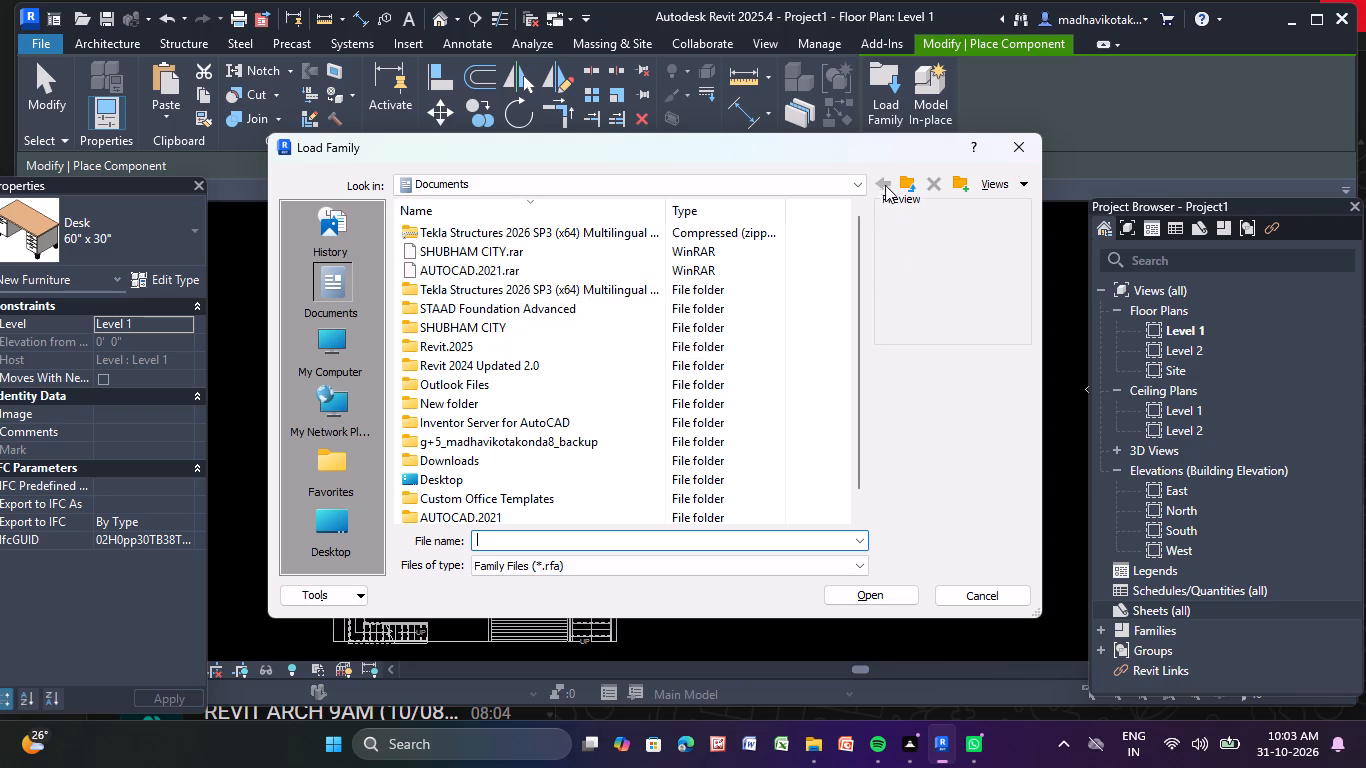
double_click(886, 183)
click(879, 181)
Browse upward from Documents through the OneDrive and LENOVO folders and Local Disk (C:) to the Desktop for families.
click(911, 187)
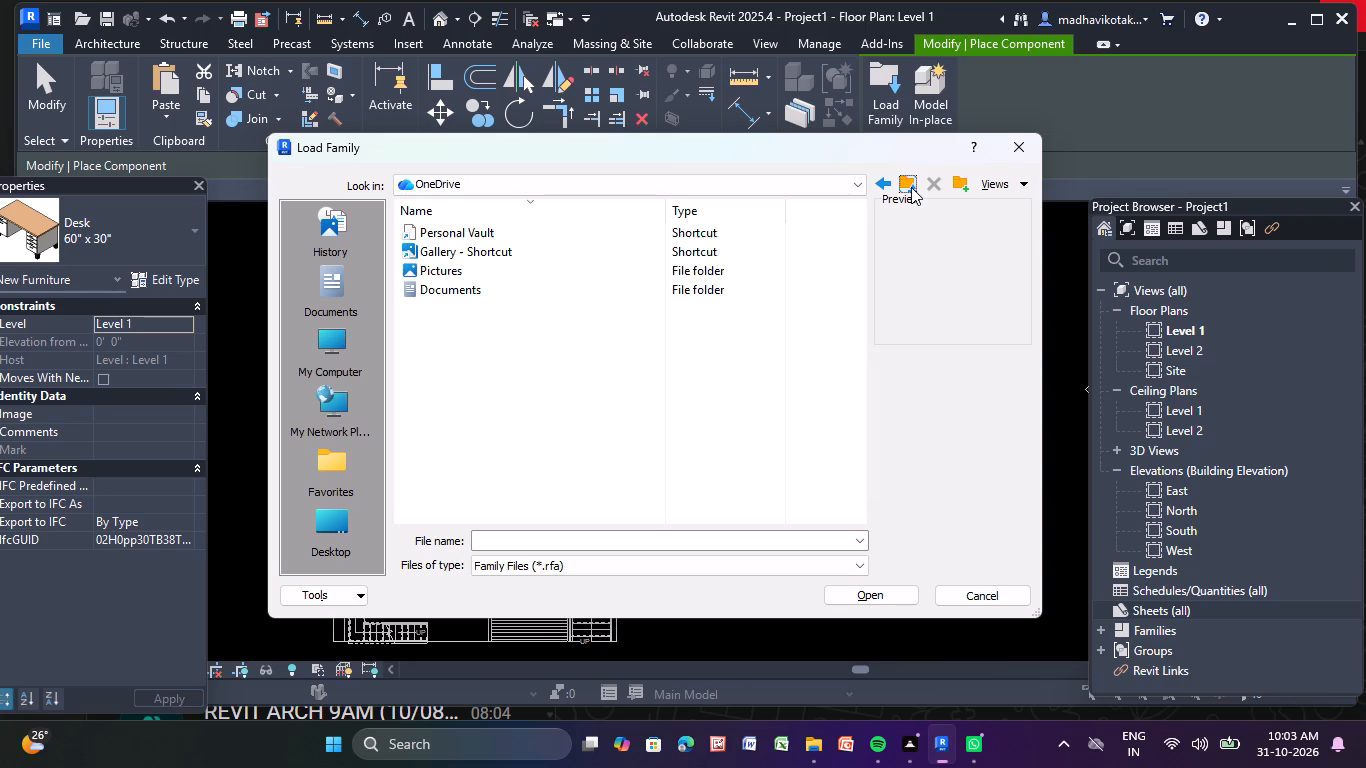
click(904, 186)
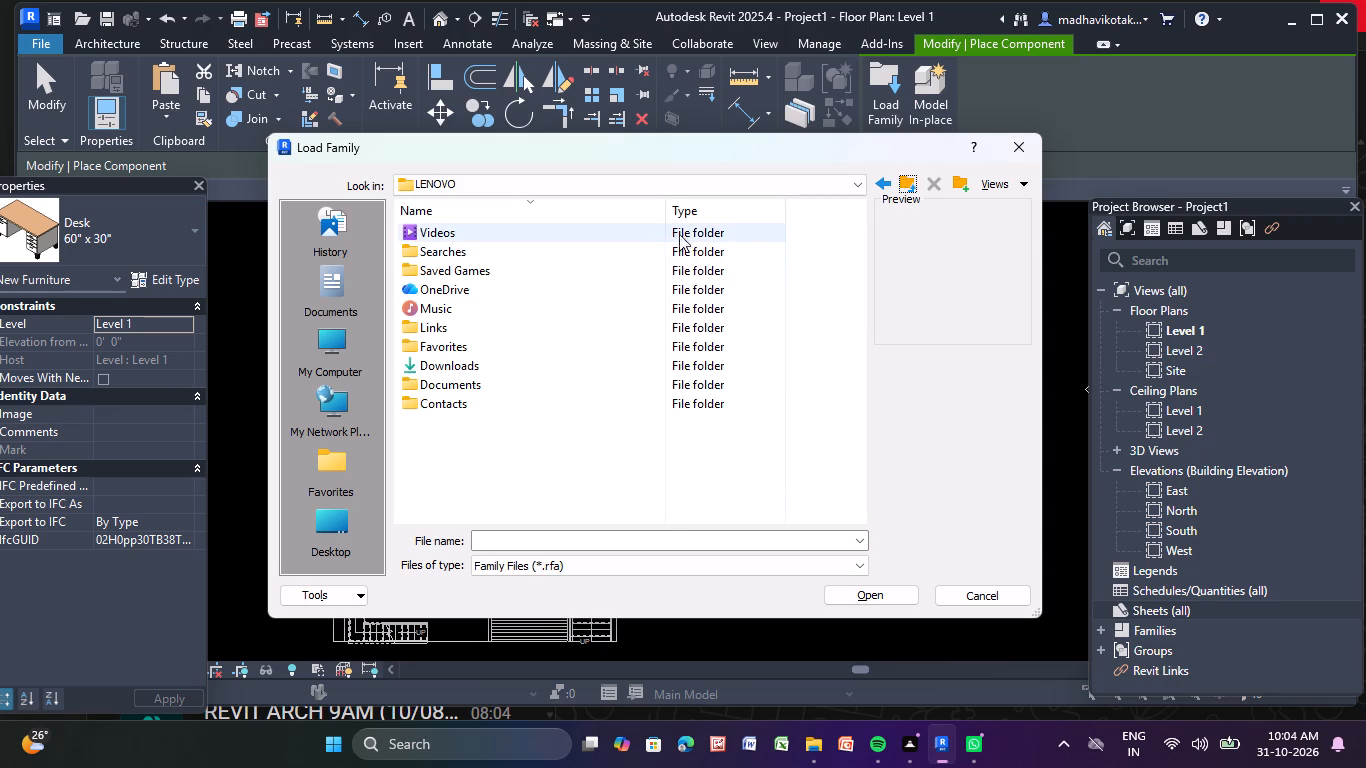
click(902, 186)
click(902, 185)
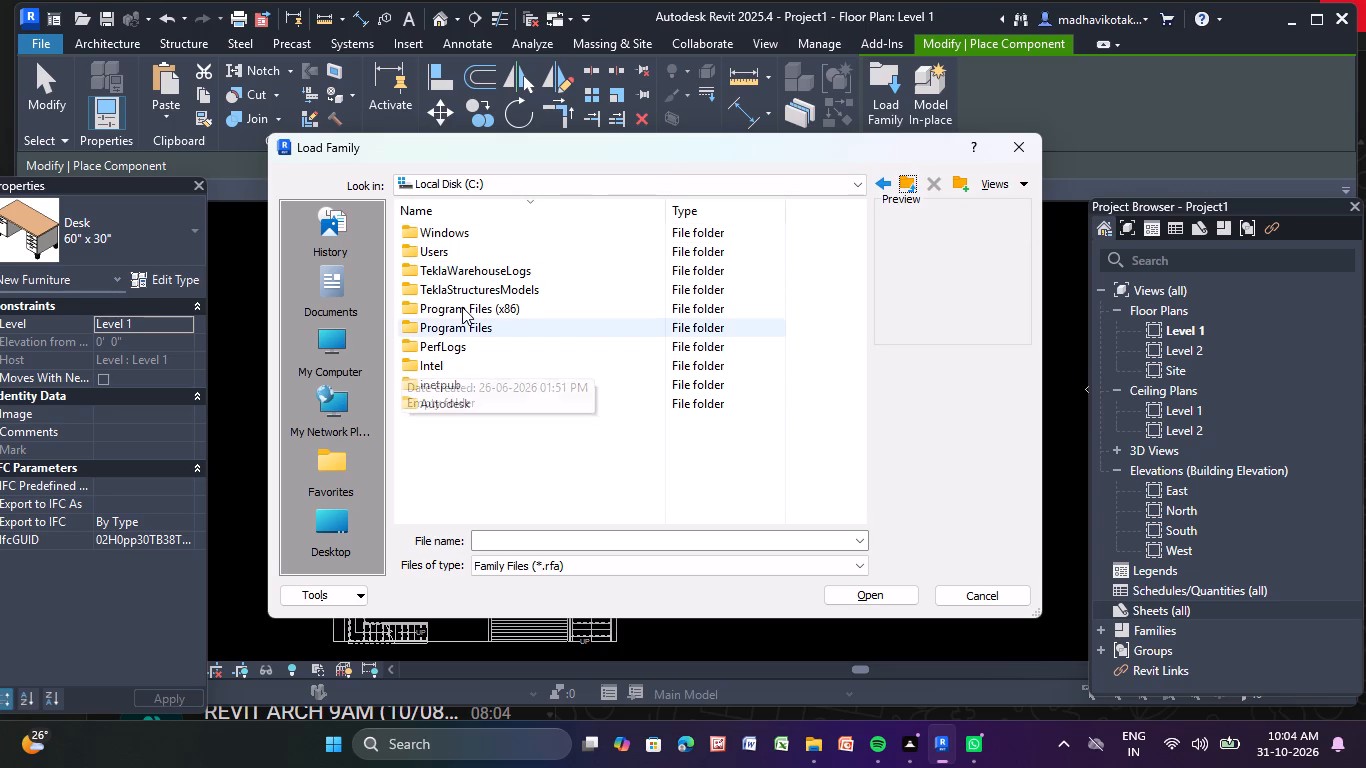
click(901, 179)
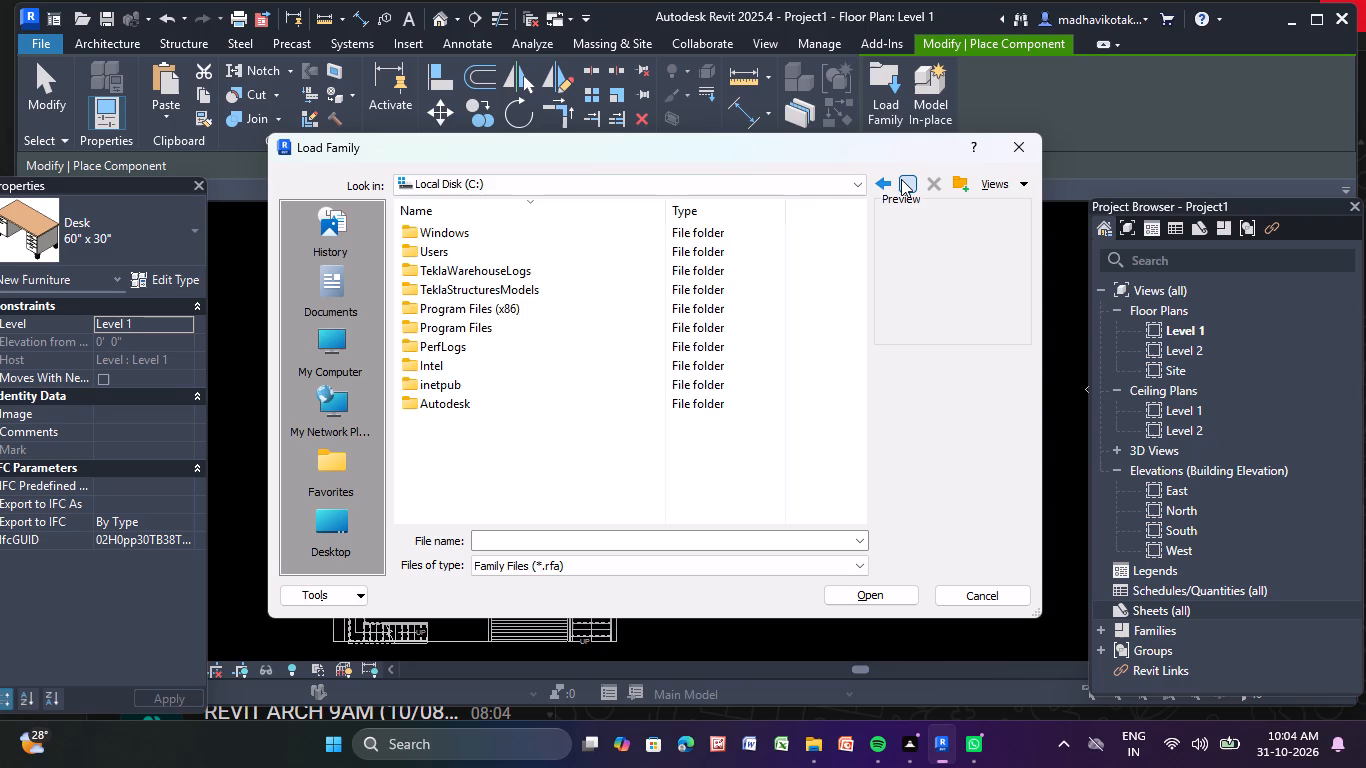
click(901, 179)
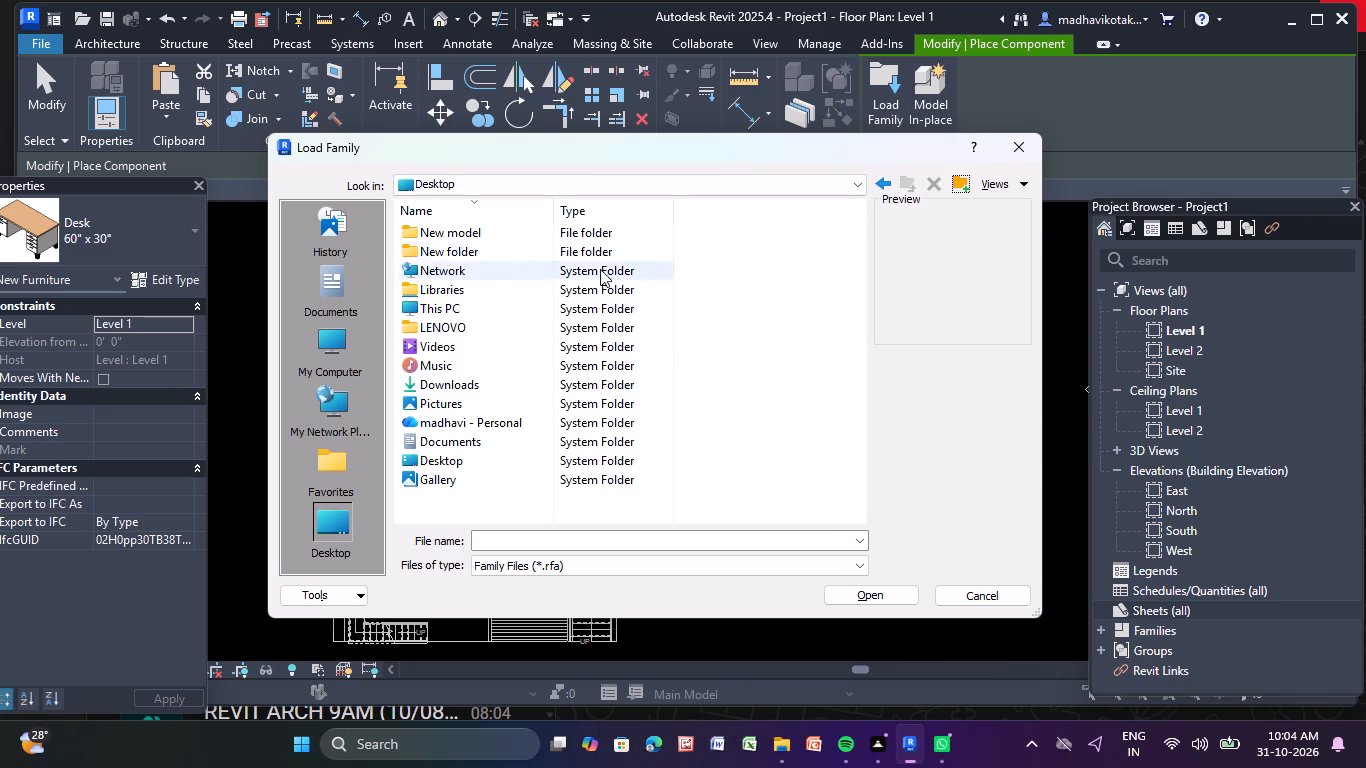
Look through the files of the Documents library, under Libraries, for a family to load.
double_click(456, 290)
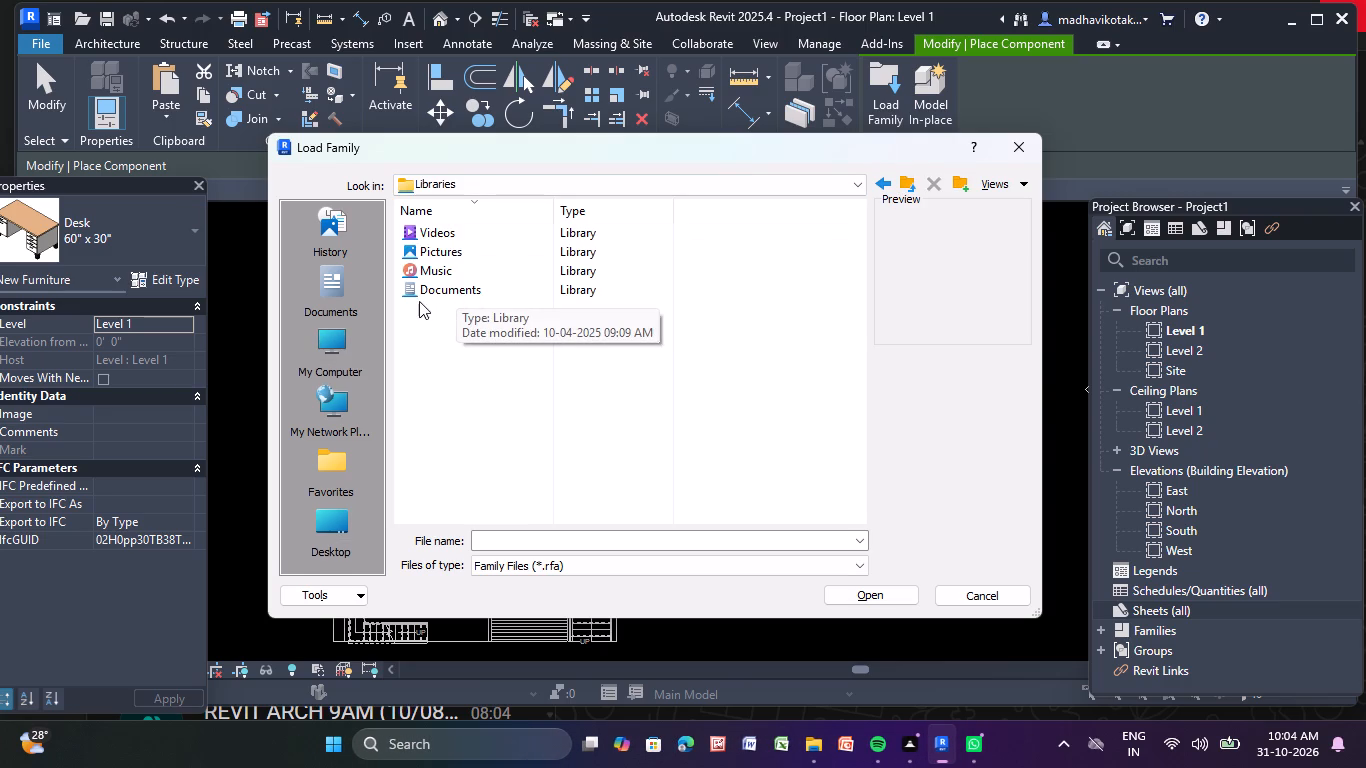
click(444, 286)
click(444, 286)
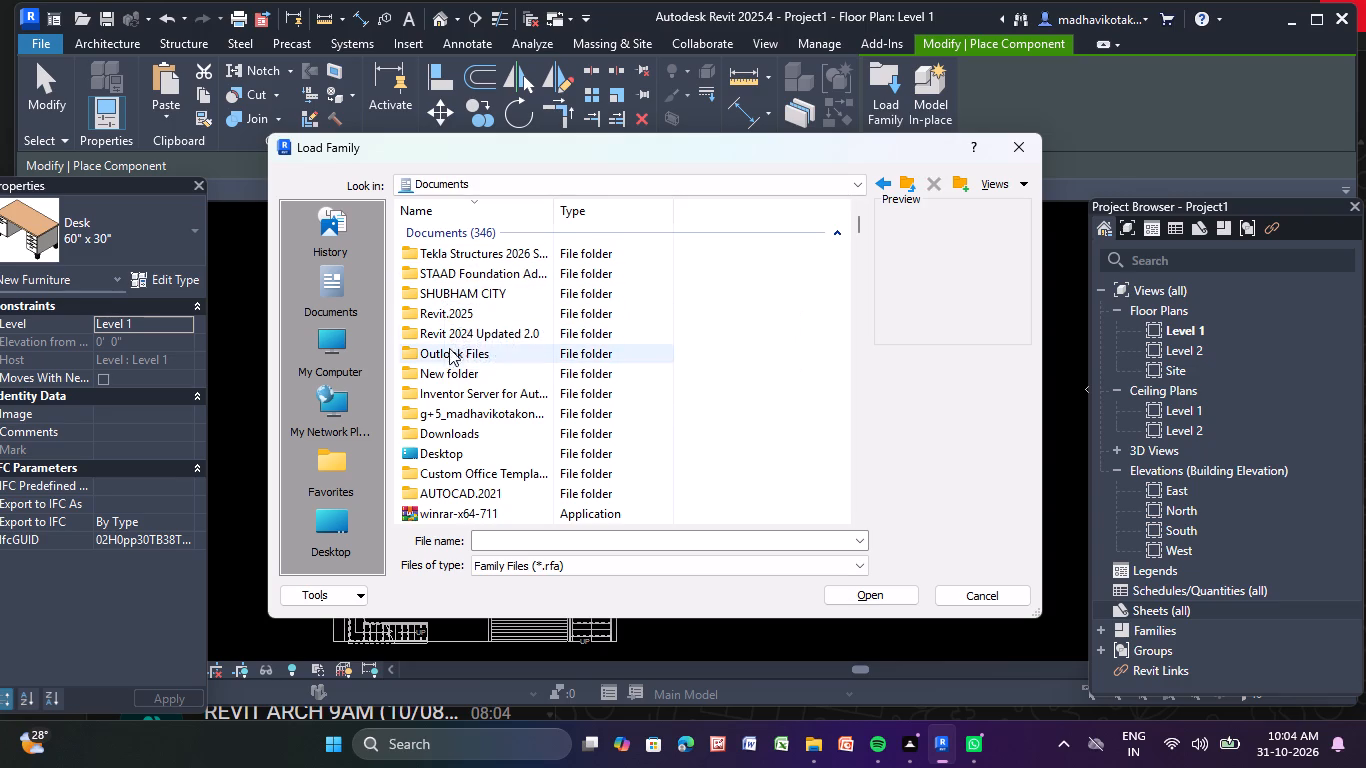
scroll(446, 369, down, 3)
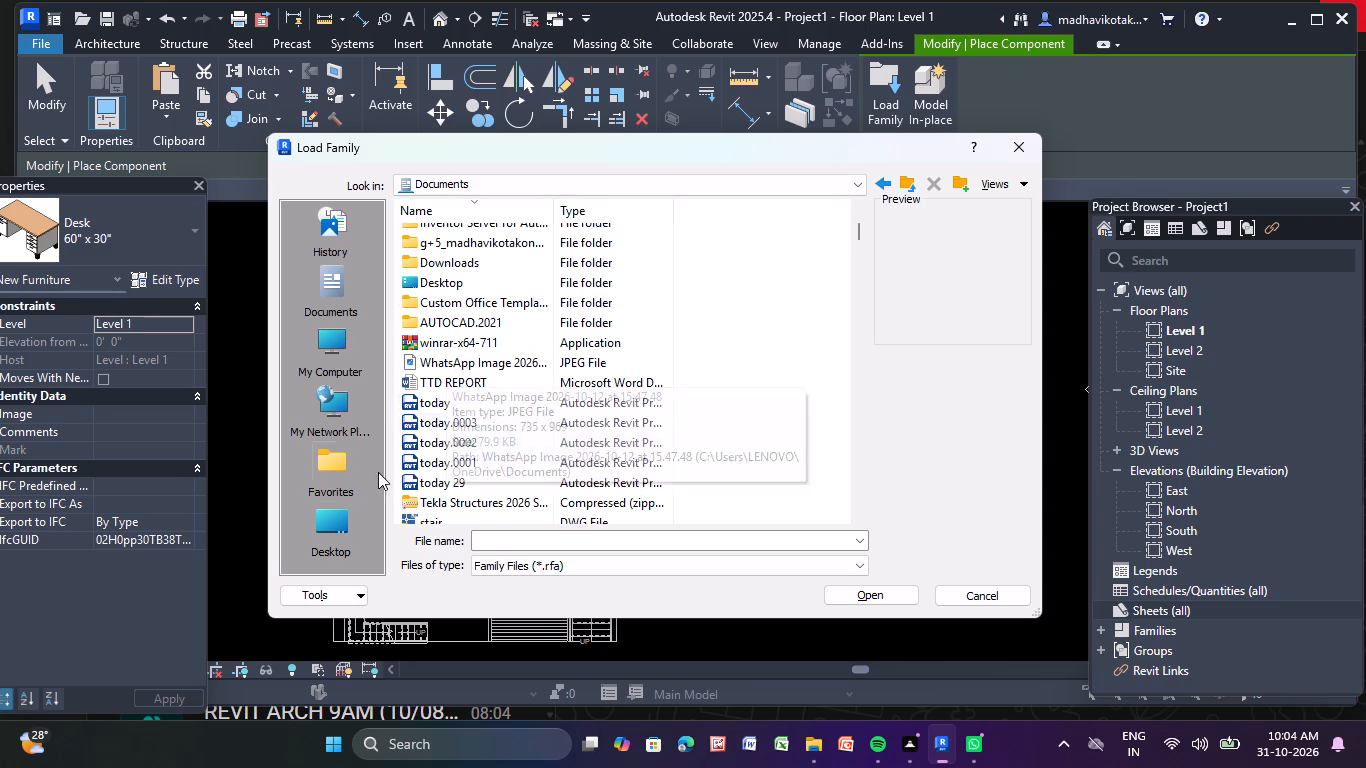
scroll(498, 486, down, 2)
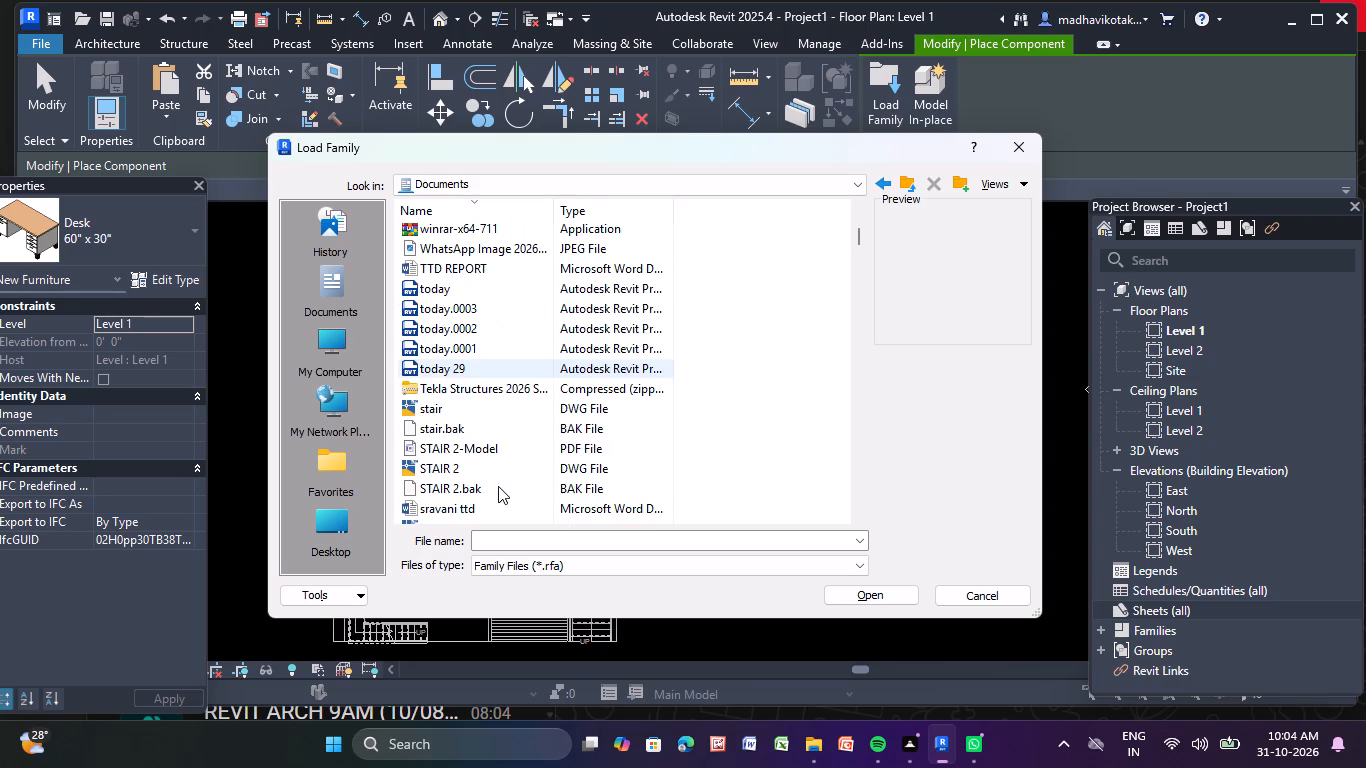
scroll(498, 486, down, 5)
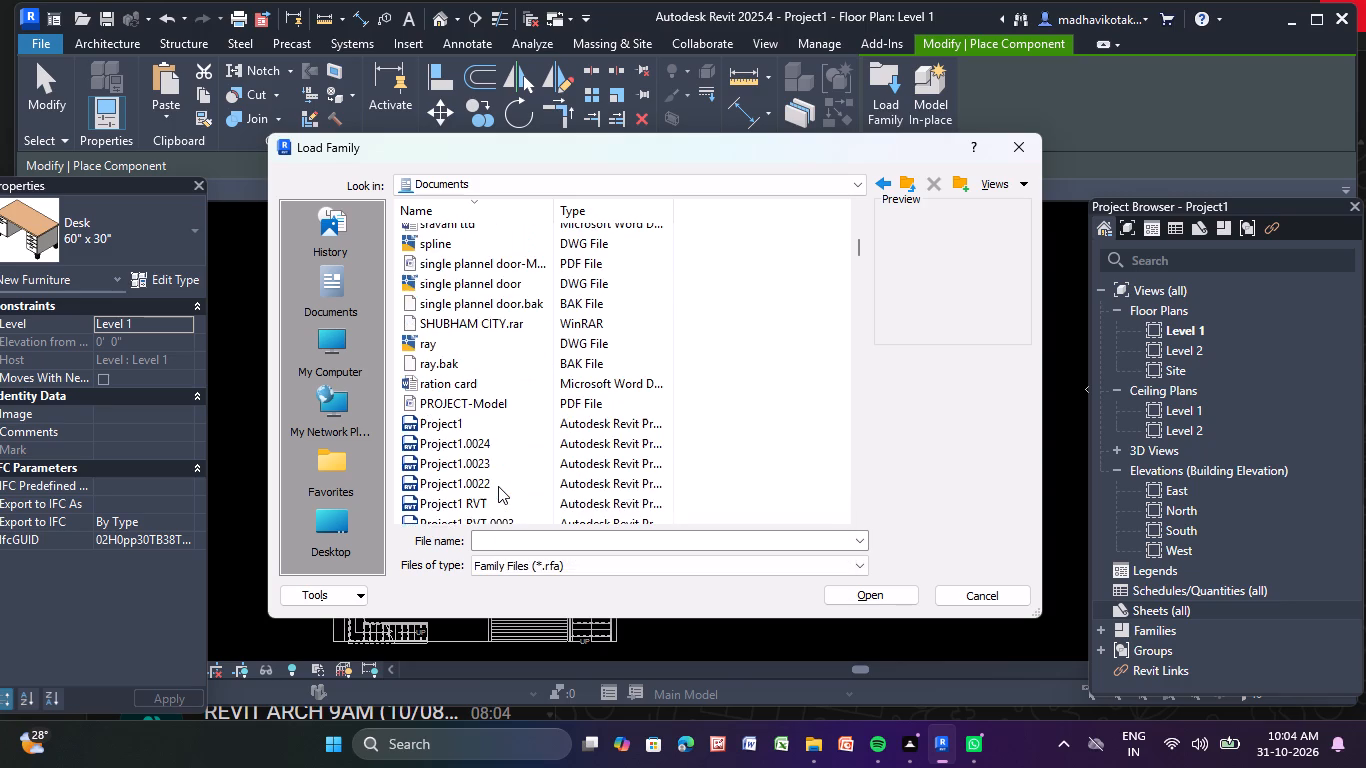
scroll(498, 486, down, 11)
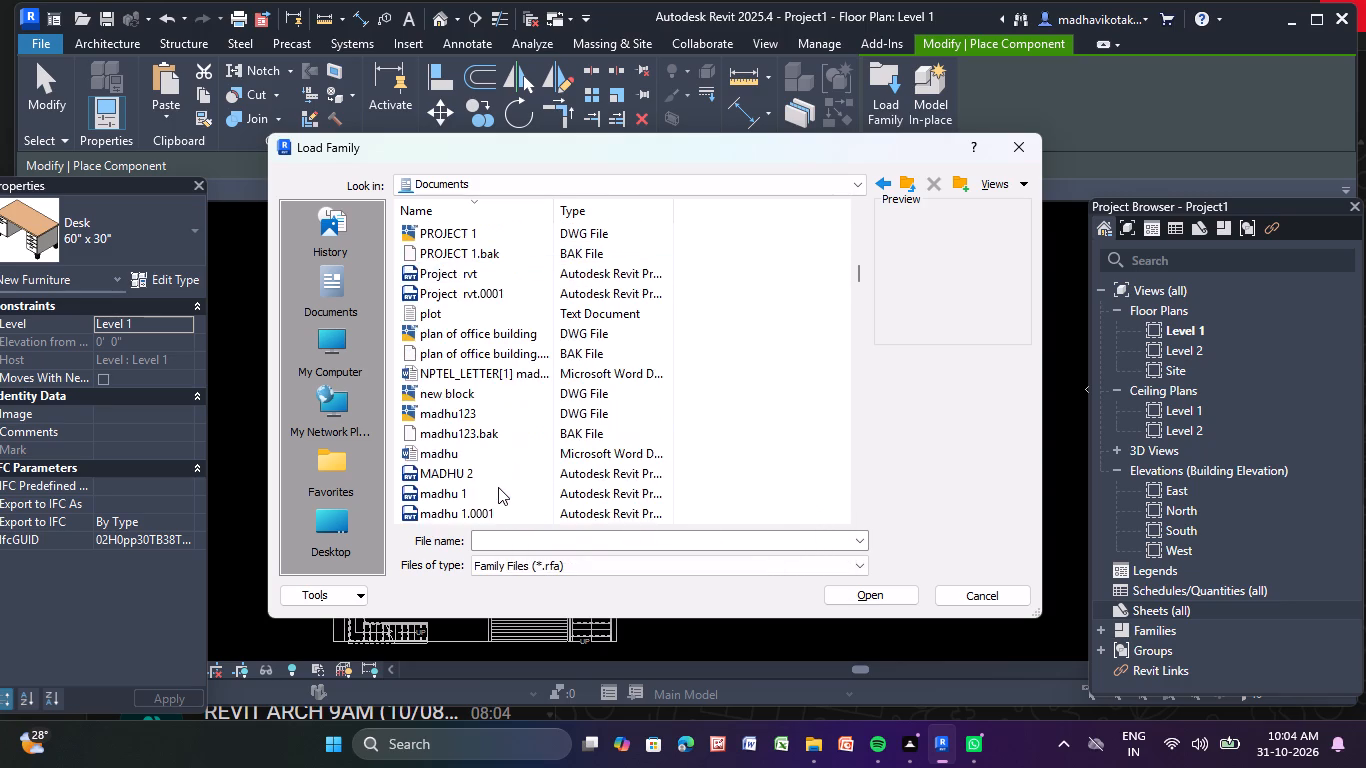
scroll(498, 487, down, 4)
scroll(498, 487, down, 20)
scroll(498, 487, down, 4)
middle_click(498, 488)
middle_click(498, 488)
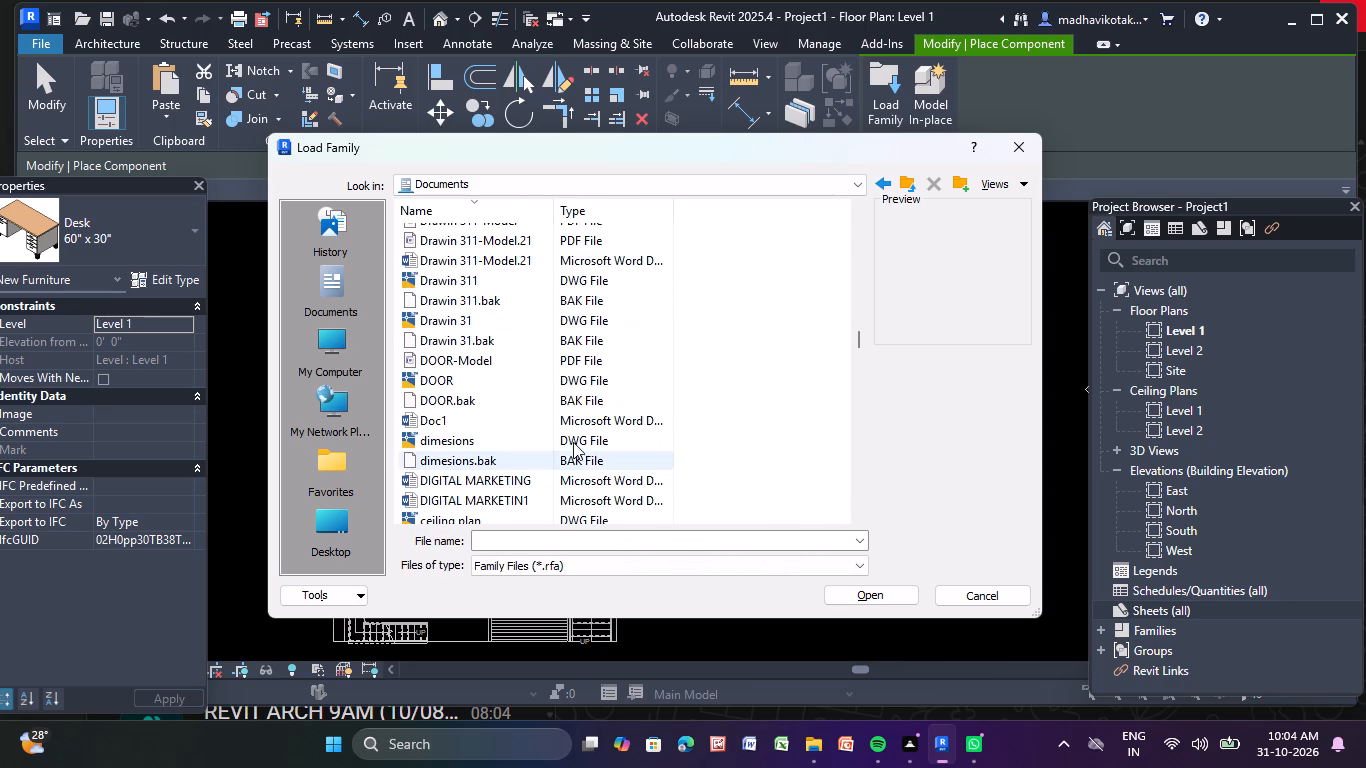
Retrace the visited folders from Libraries to Local Disk (C:), check its Users folder, and return to the LENOVO folder.
click(905, 175)
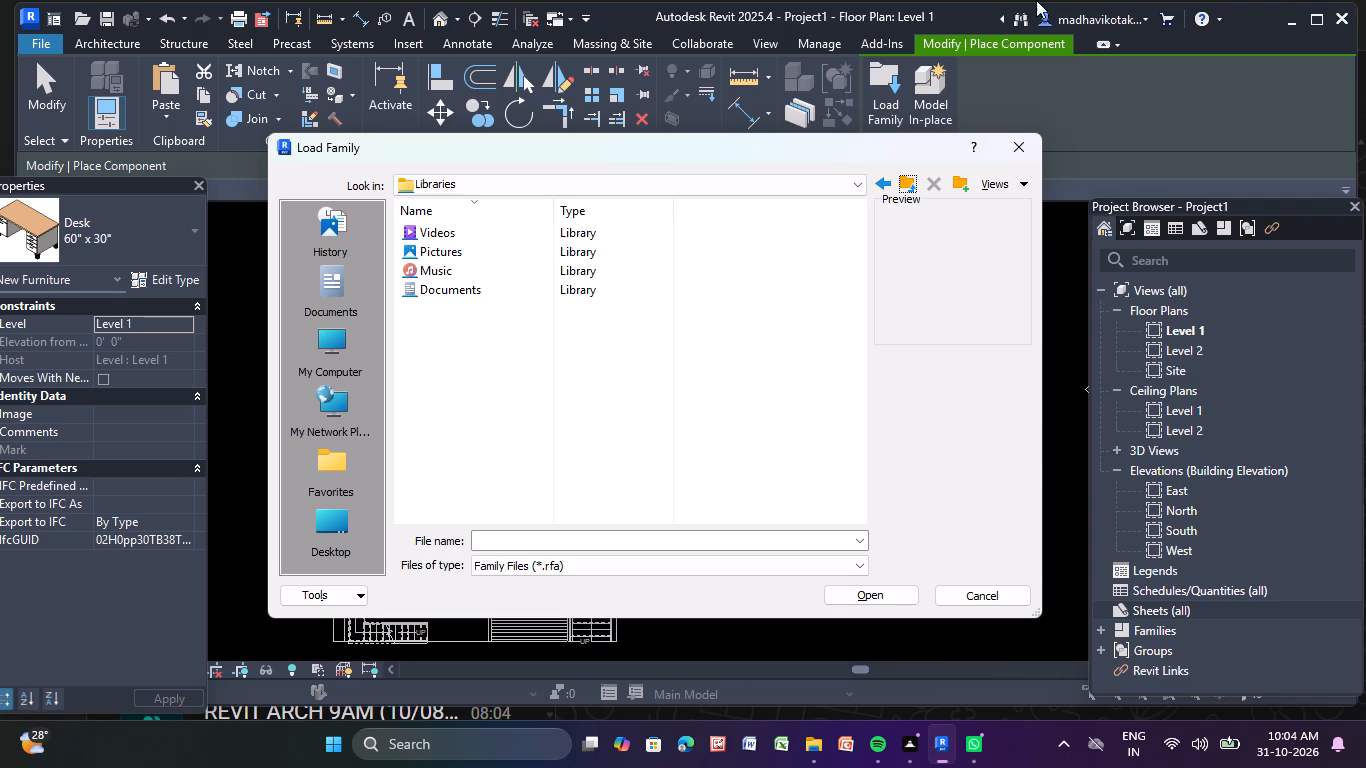
scroll(336, 248, up, 5)
click(879, 186)
click(878, 189)
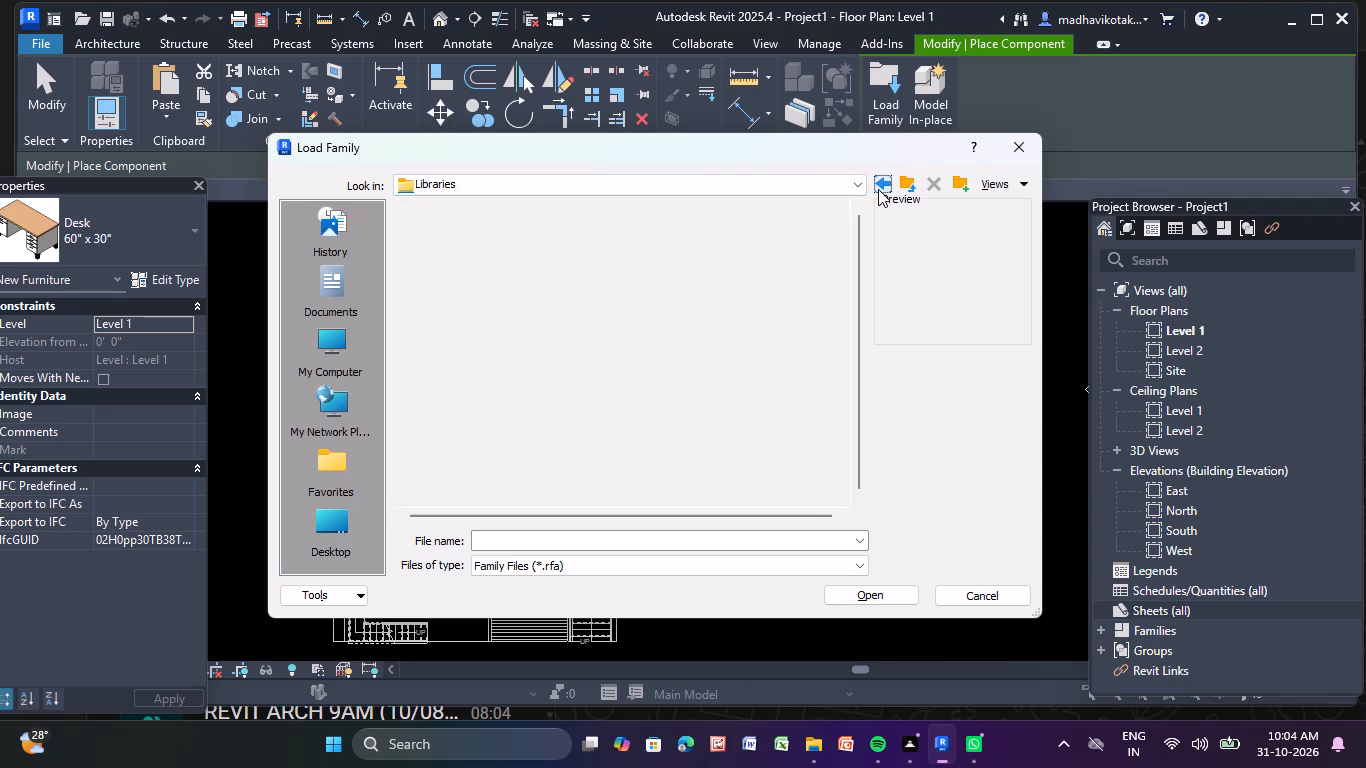
click(878, 189)
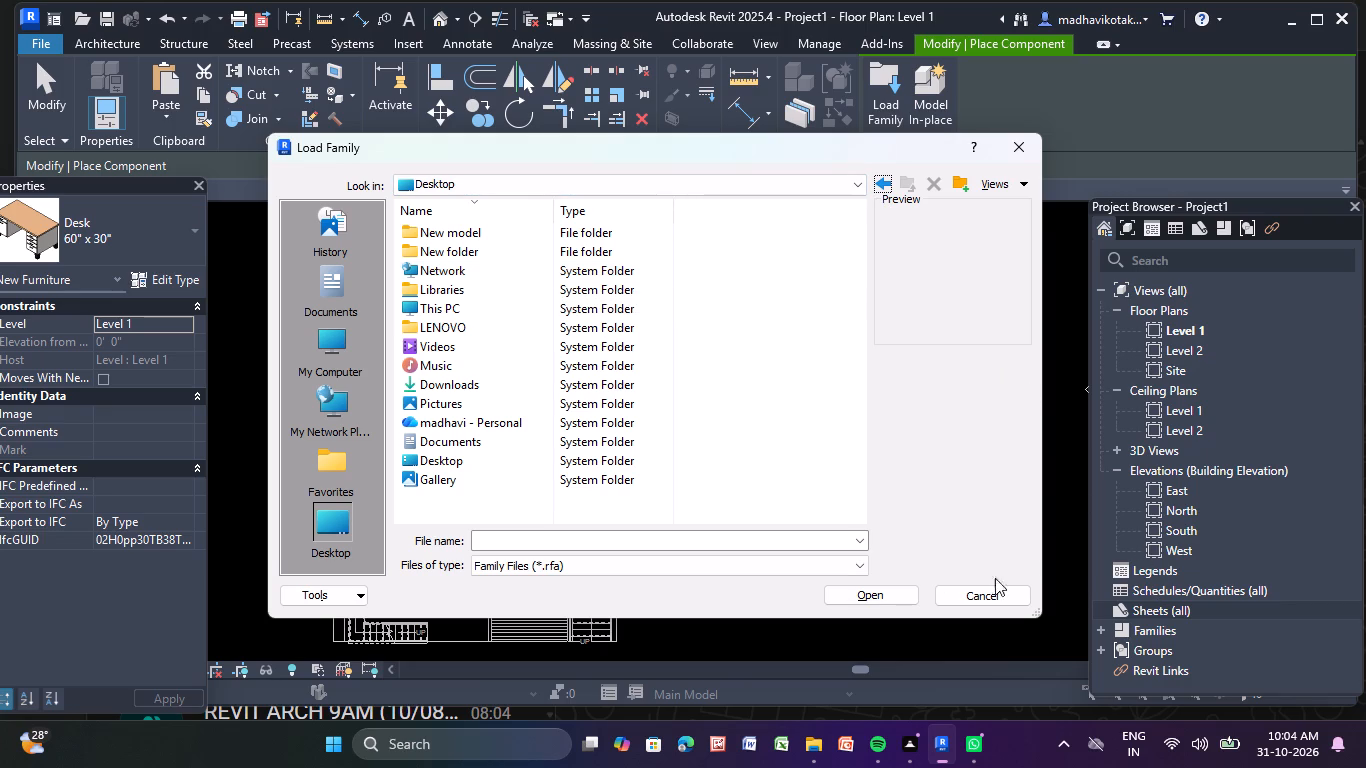
double_click(875, 187)
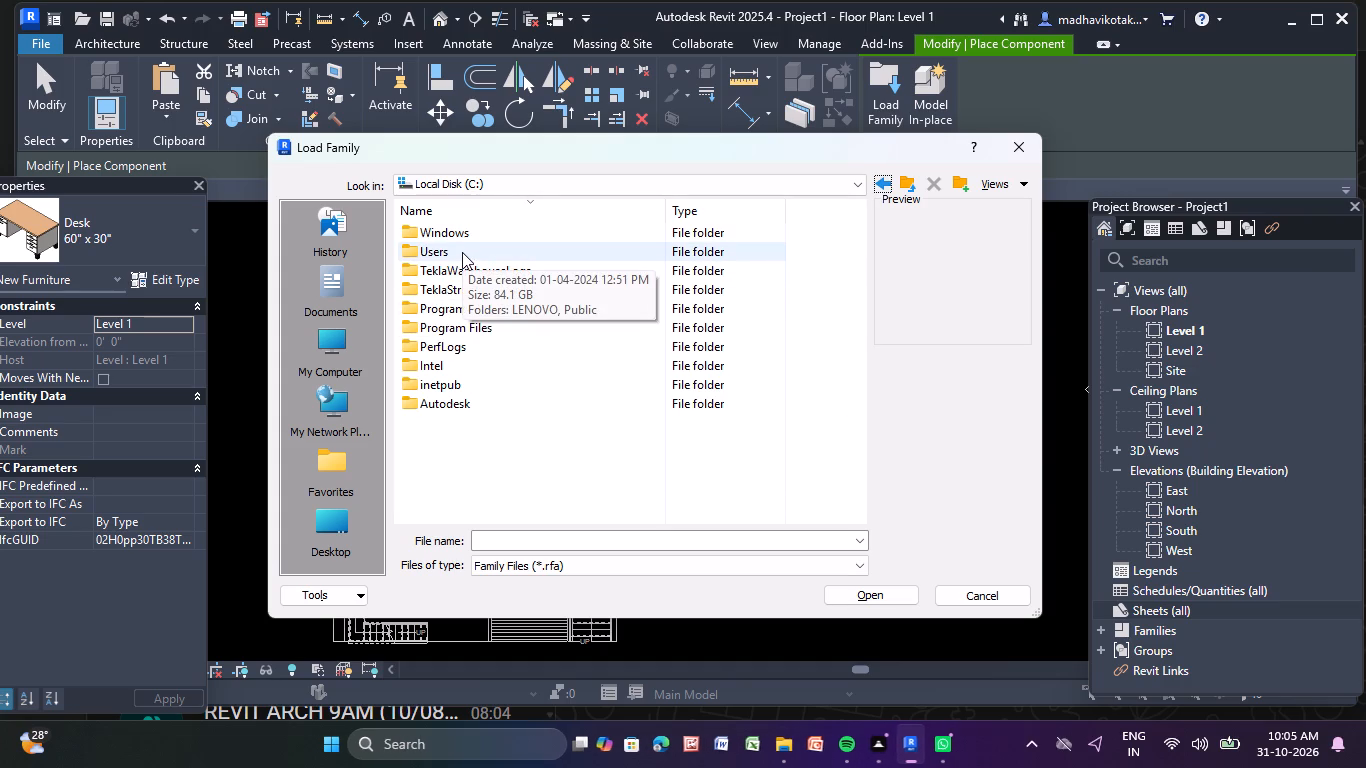
double_click(462, 252)
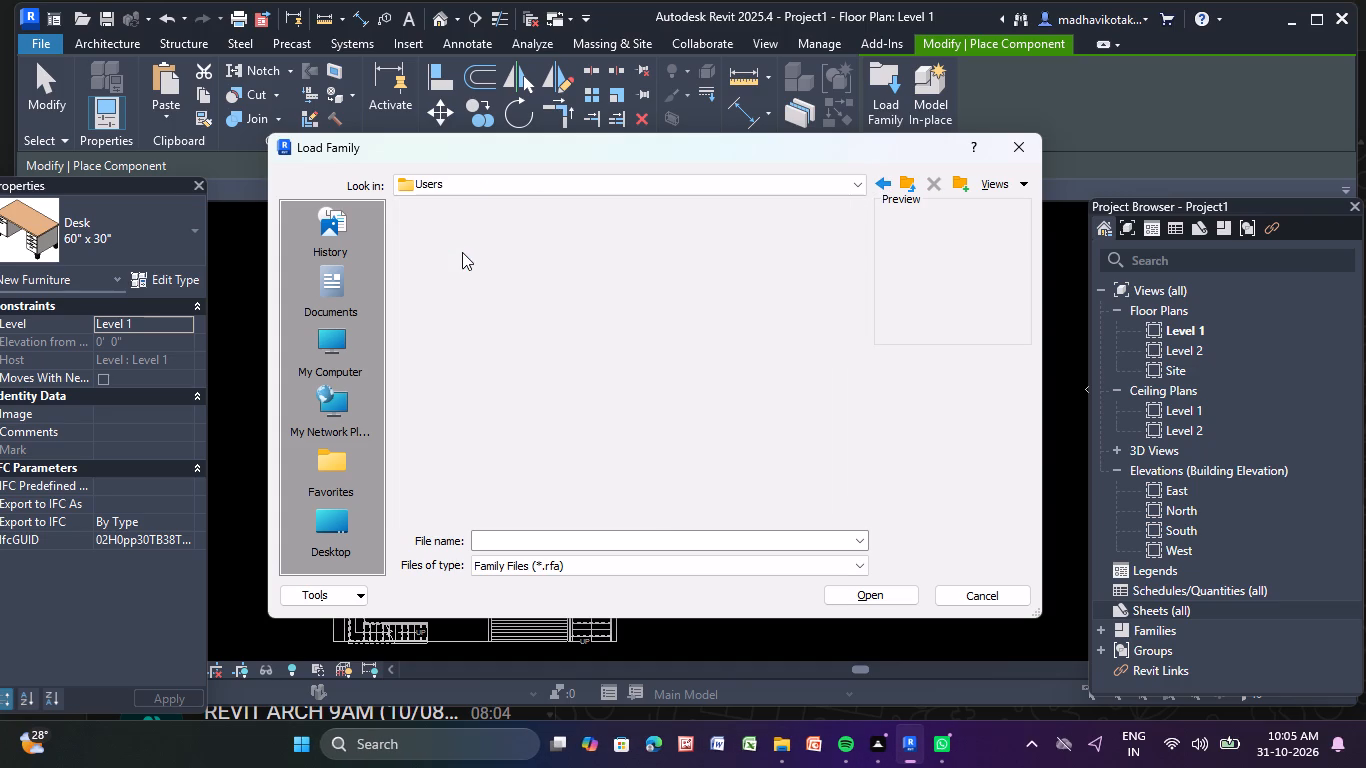
click(878, 183)
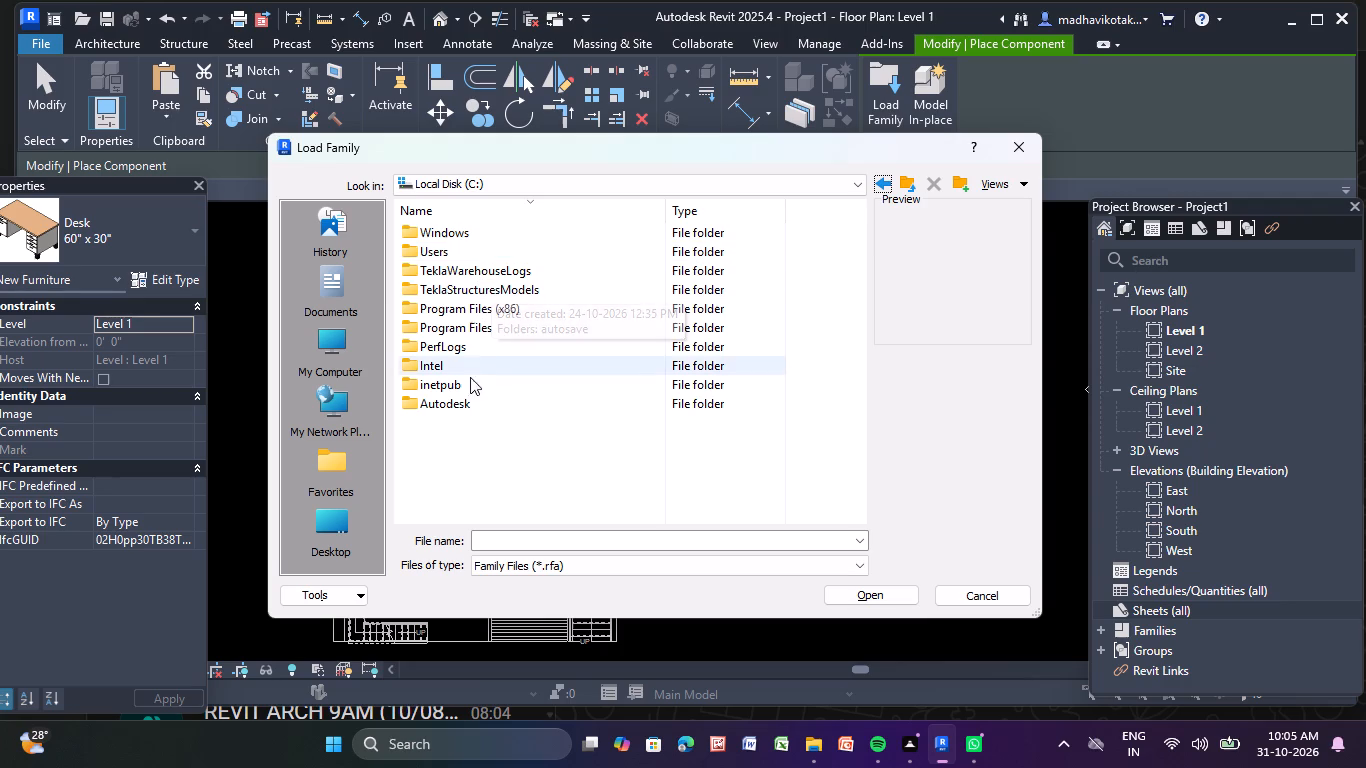
click(888, 190)
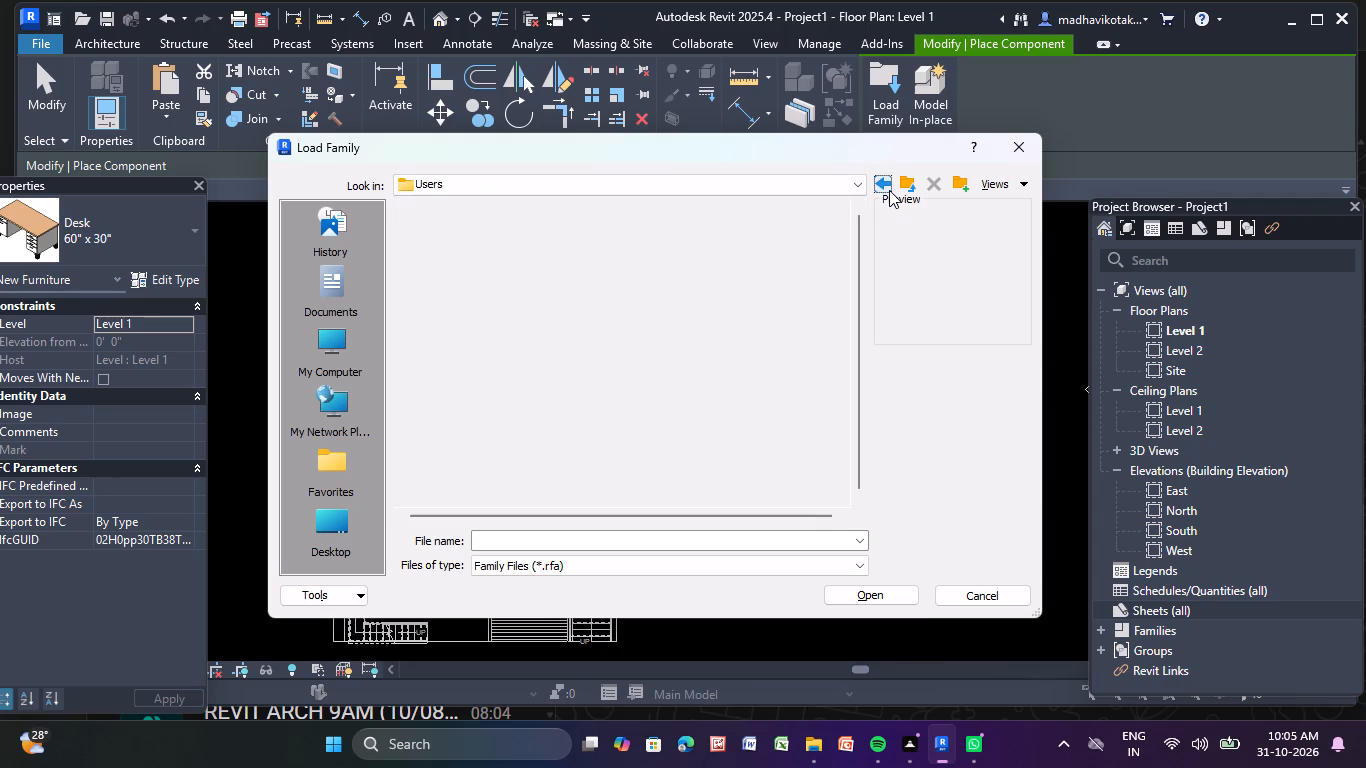
click(889, 190)
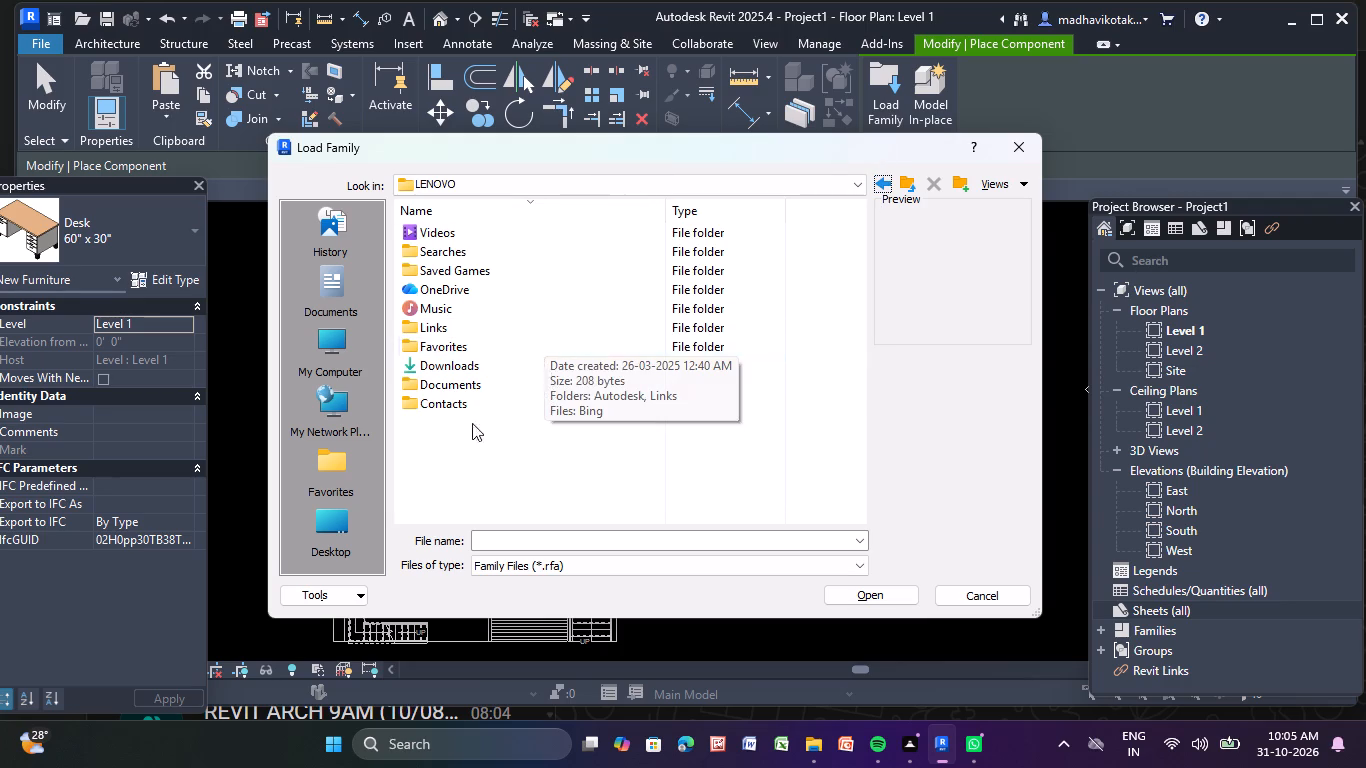
Check the New folder inside Documents and the search connector inside Searches, both under the LENOVO folder, for families to load.
double_click(546, 386)
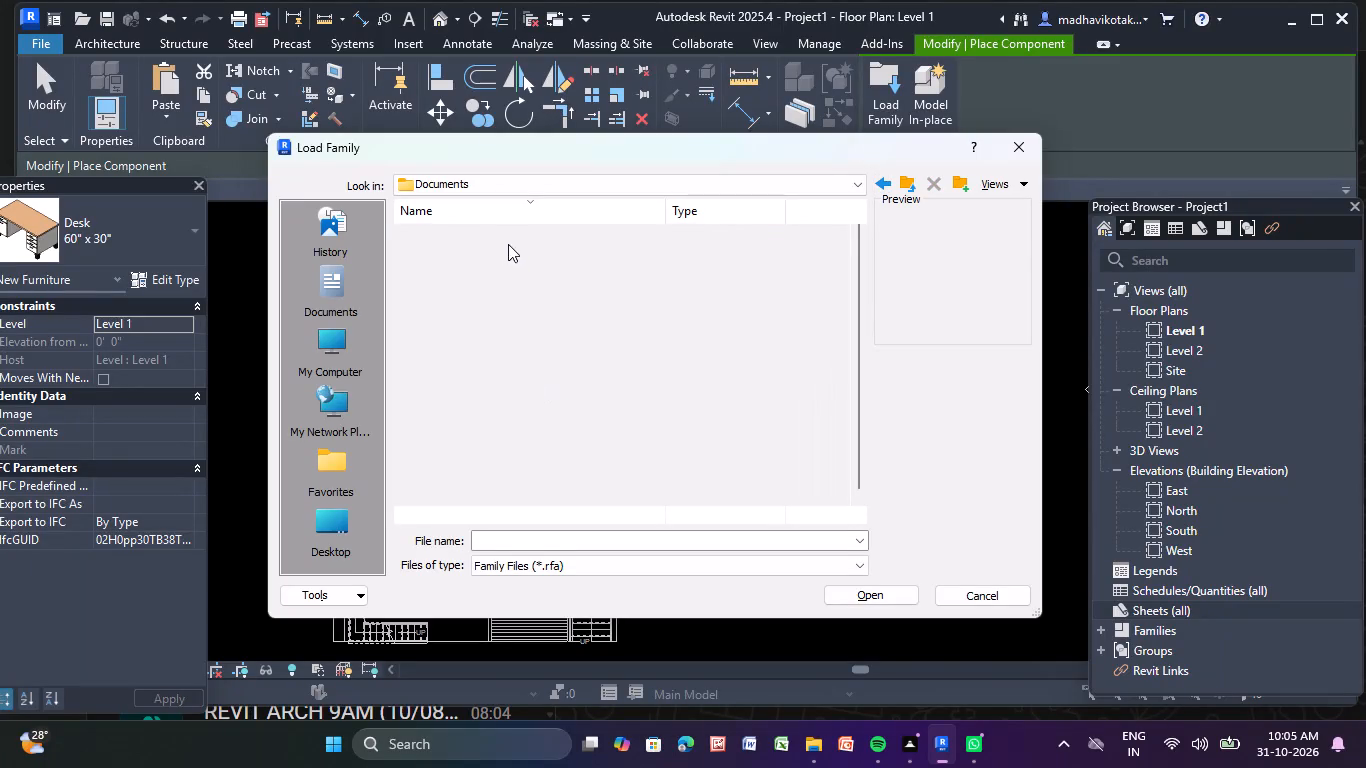
double_click(513, 234)
click(873, 182)
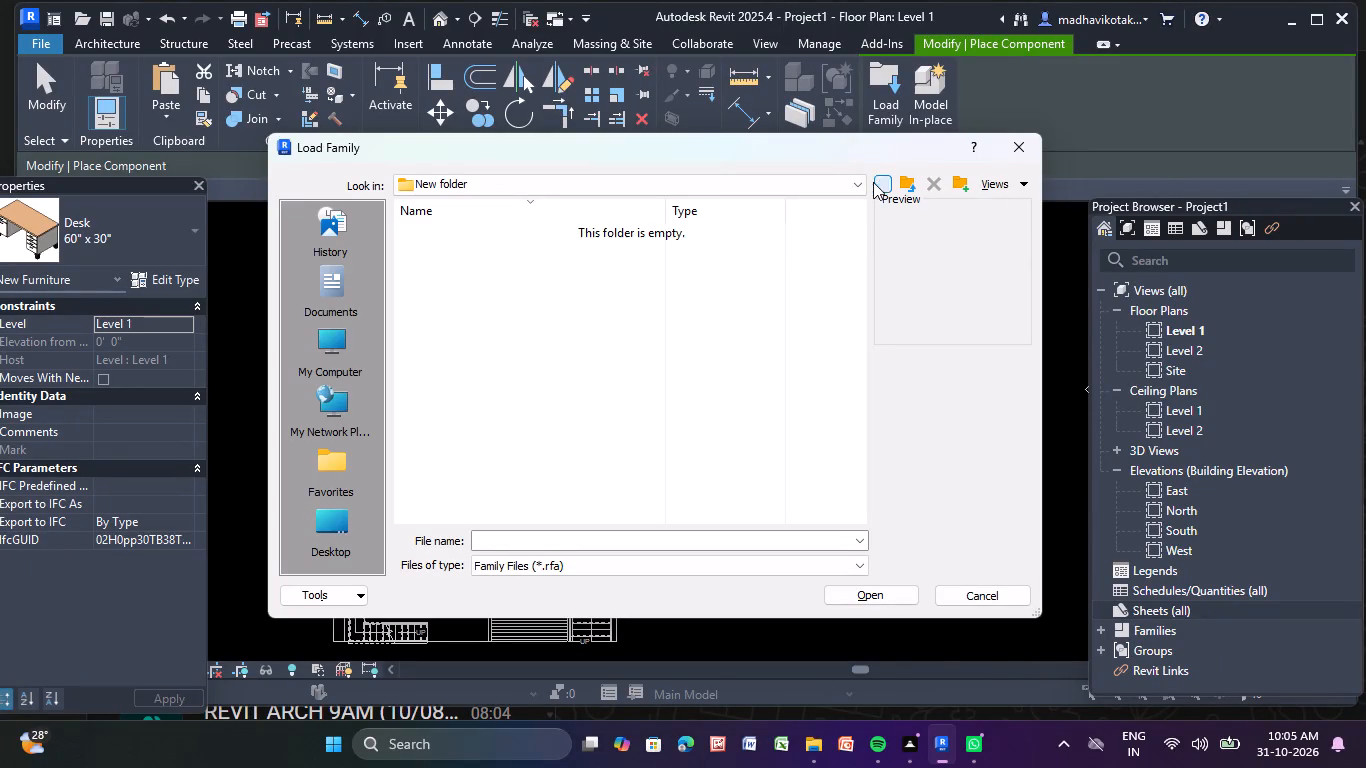
click(880, 186)
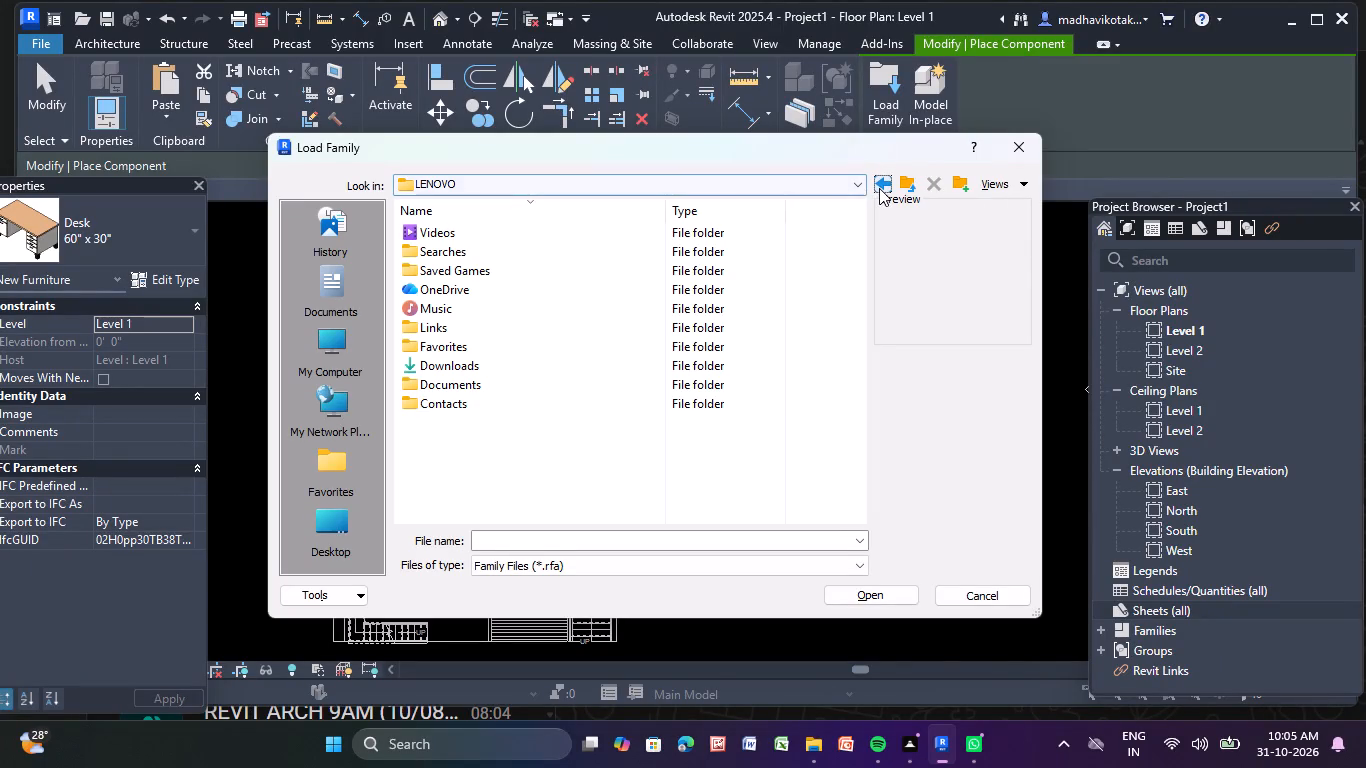
click(484, 245)
double_click(484, 245)
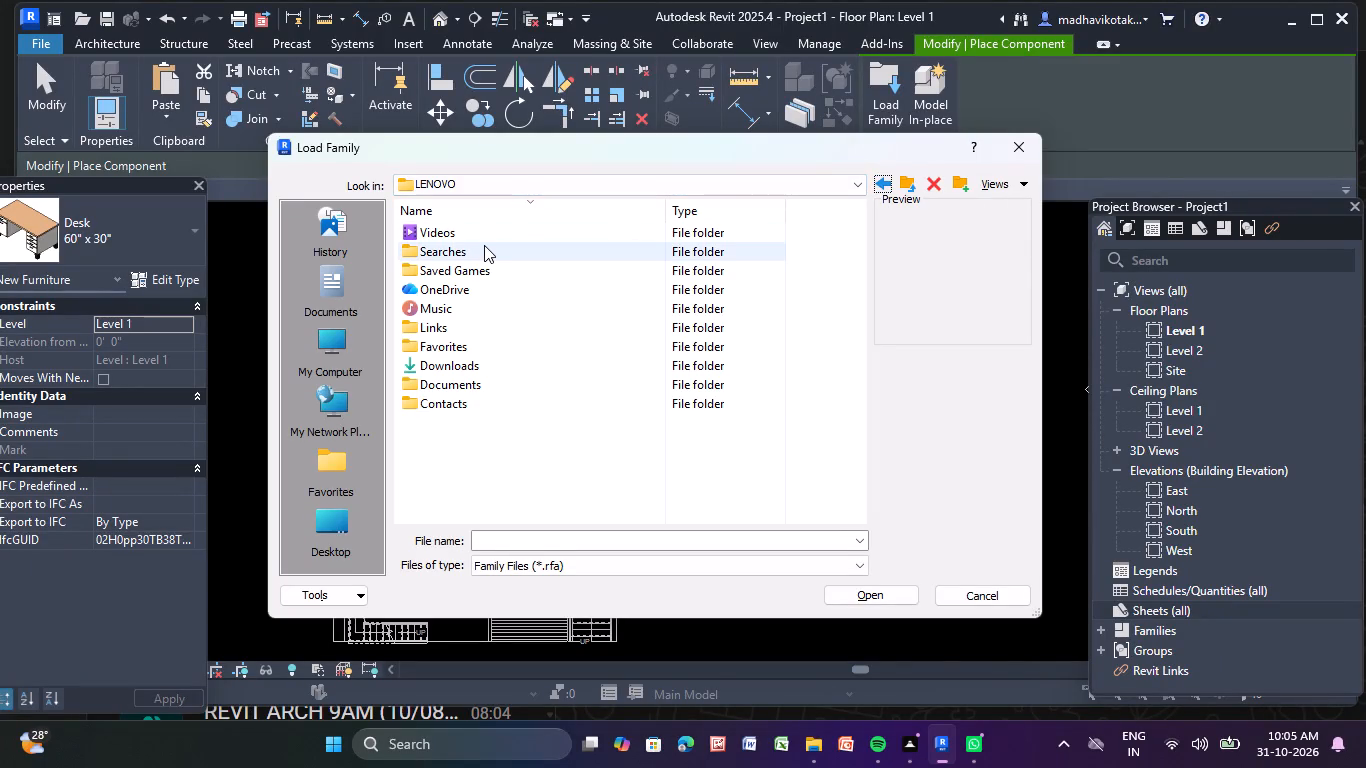
click(466, 247)
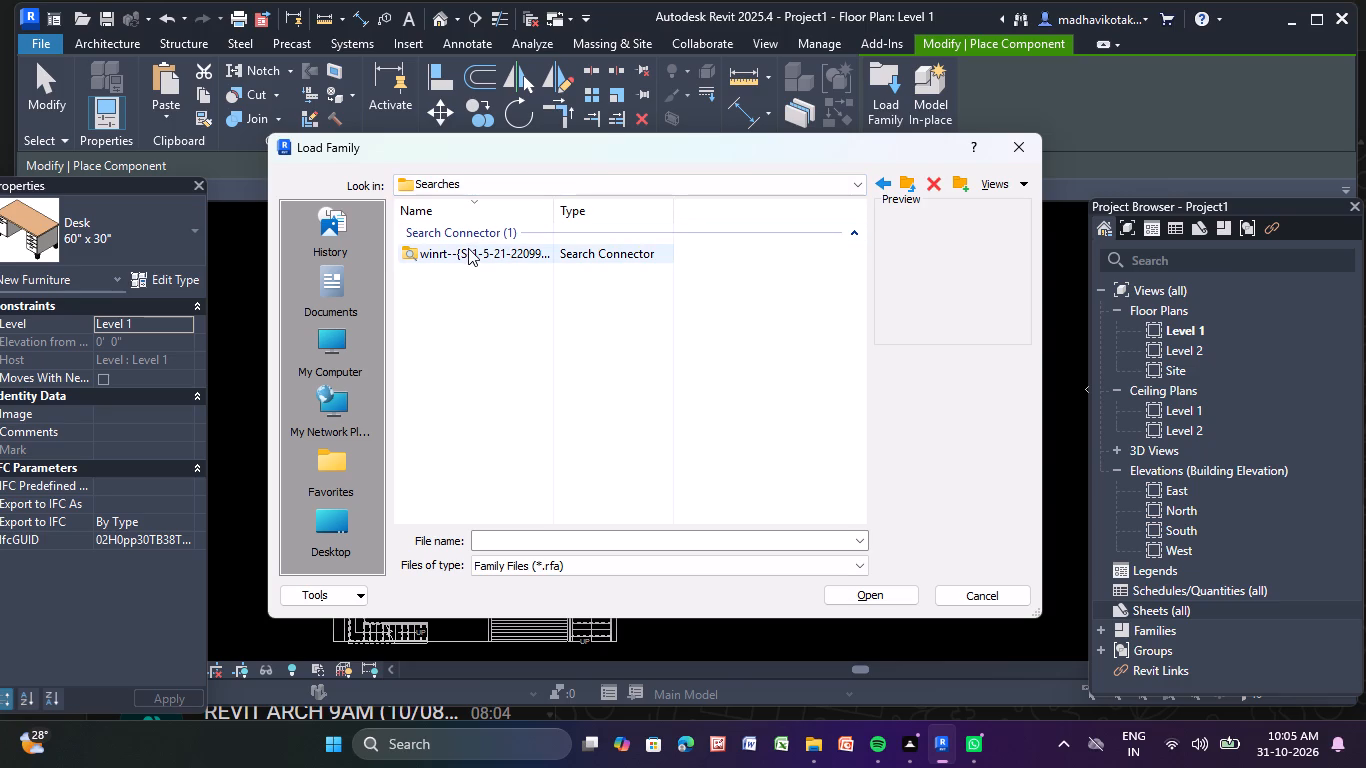
click(468, 248)
double_click(468, 248)
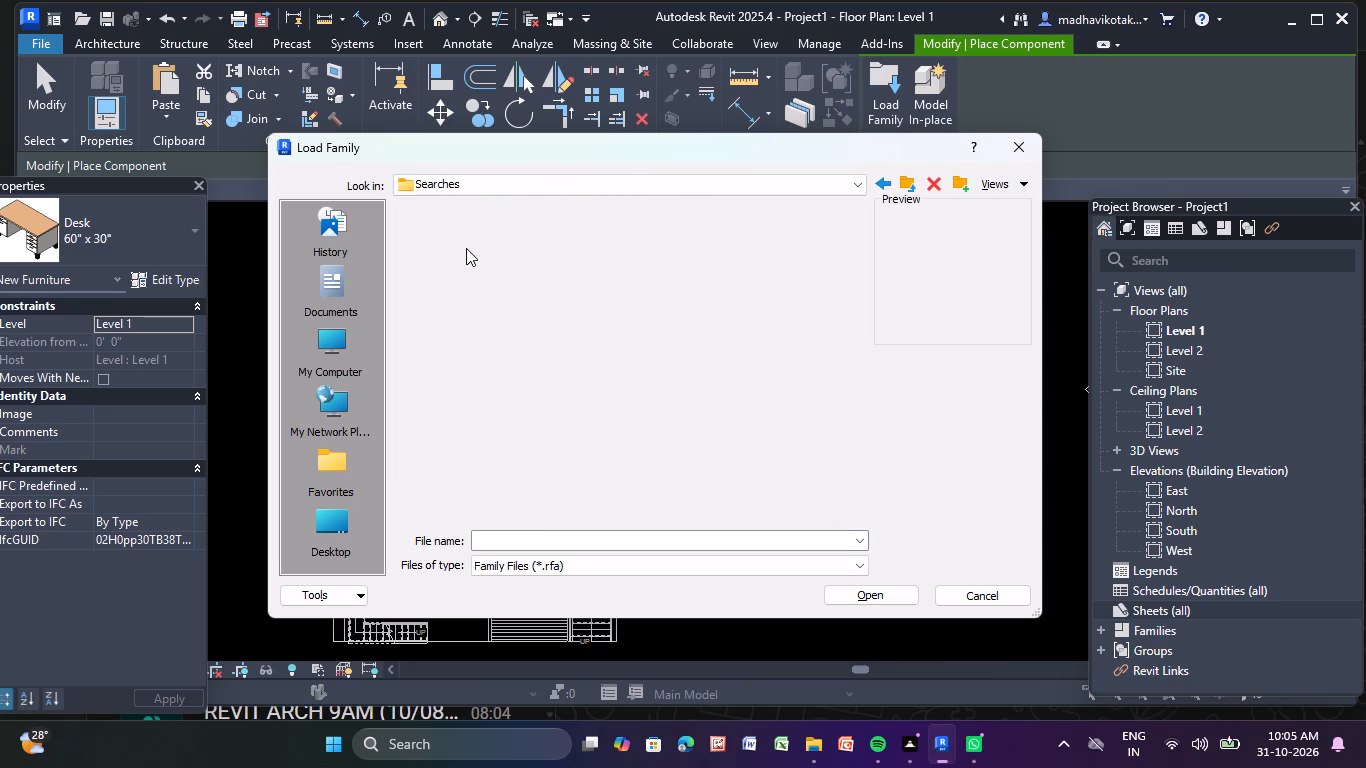
Retrace the visited folders through OneDrive to the starting Documents folder and look through its contents for families.
click(882, 184)
click(882, 184)
click(882, 184)
click(882, 184)
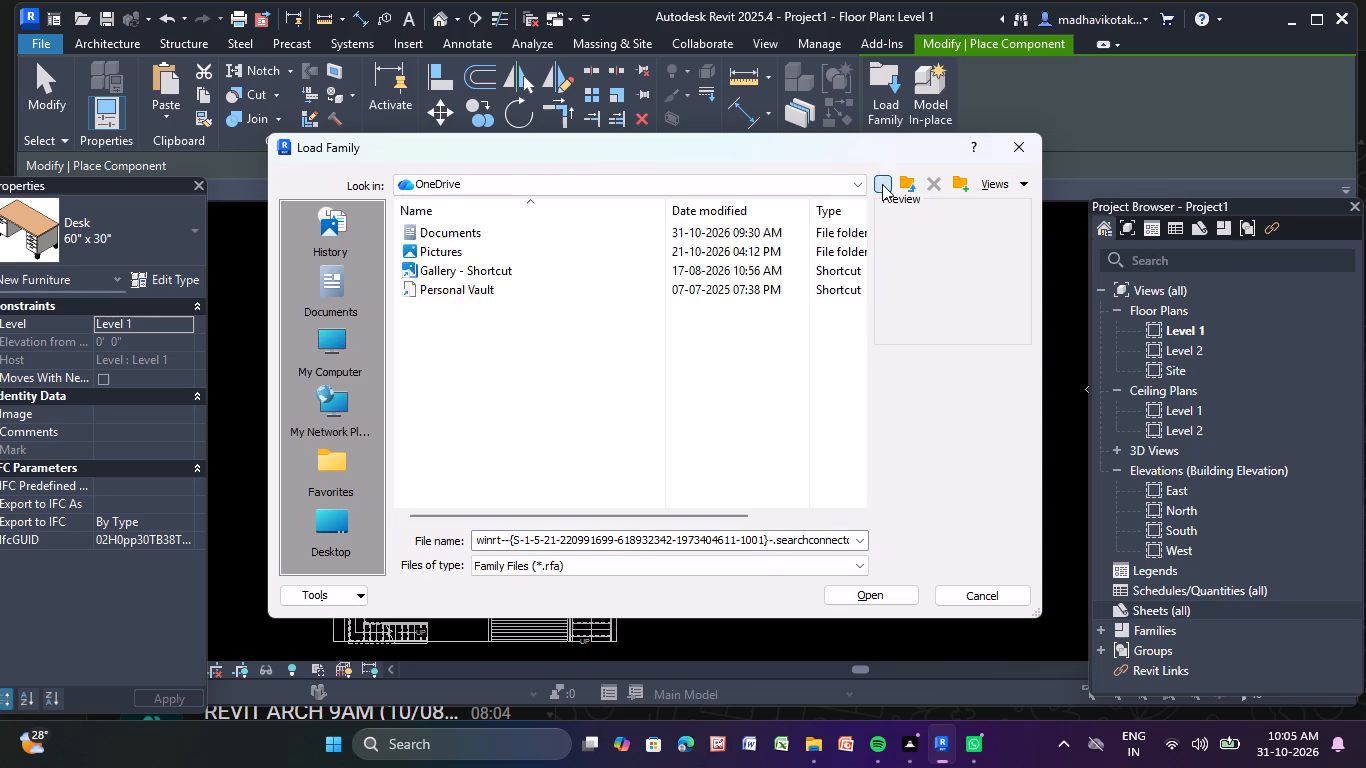
click(882, 184)
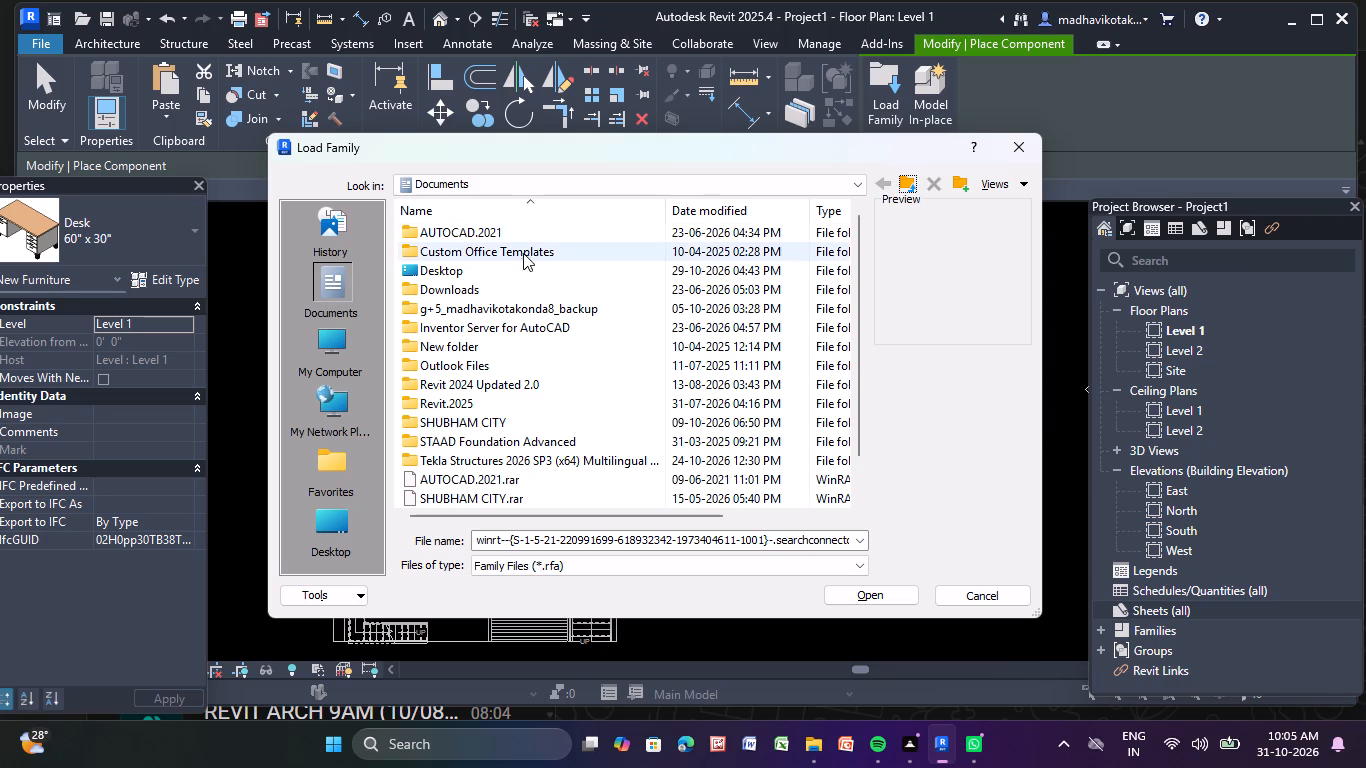
scroll(359, 441, down, 6)
Check the Autodesk folder in Favorites for families, return to Documents, and abandon family loading and component placement.
double_click(335, 449)
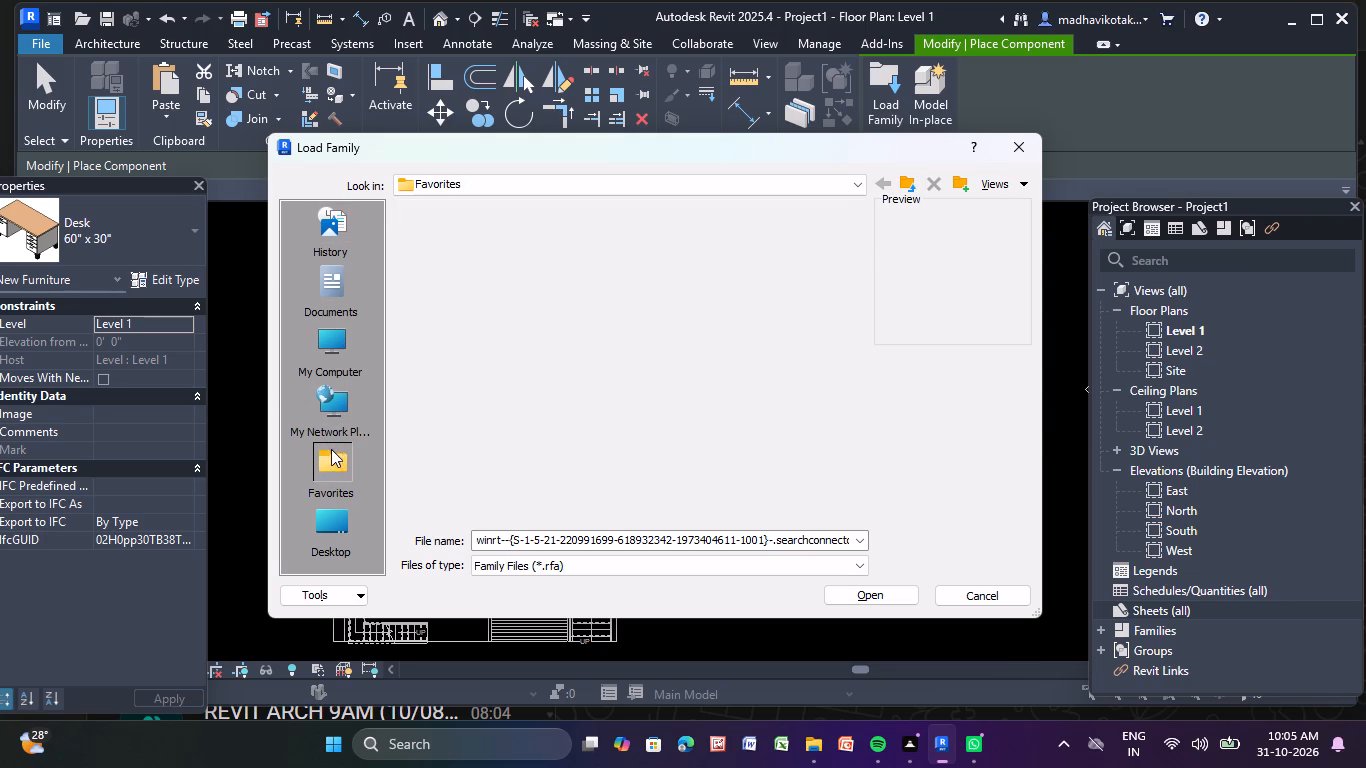
double_click(487, 234)
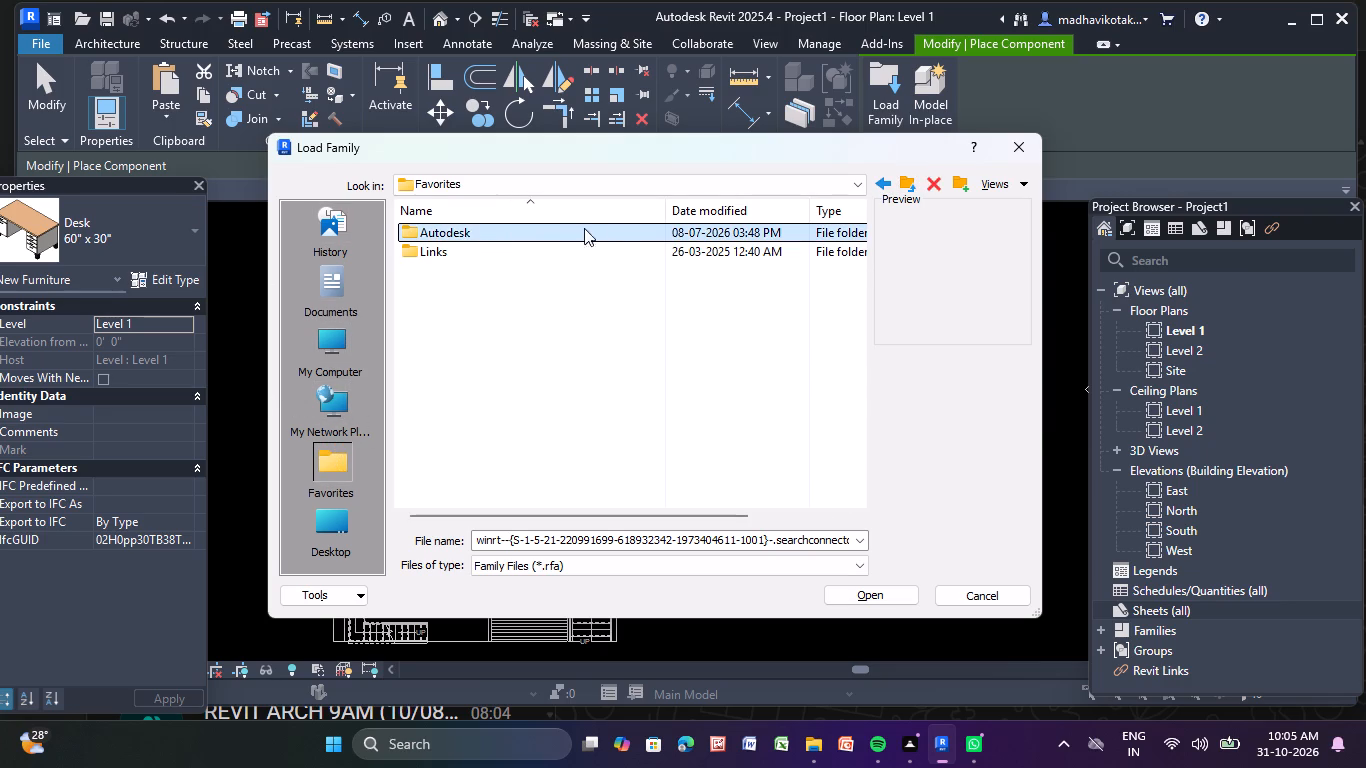
triple_click(879, 182)
triple_click(879, 182)
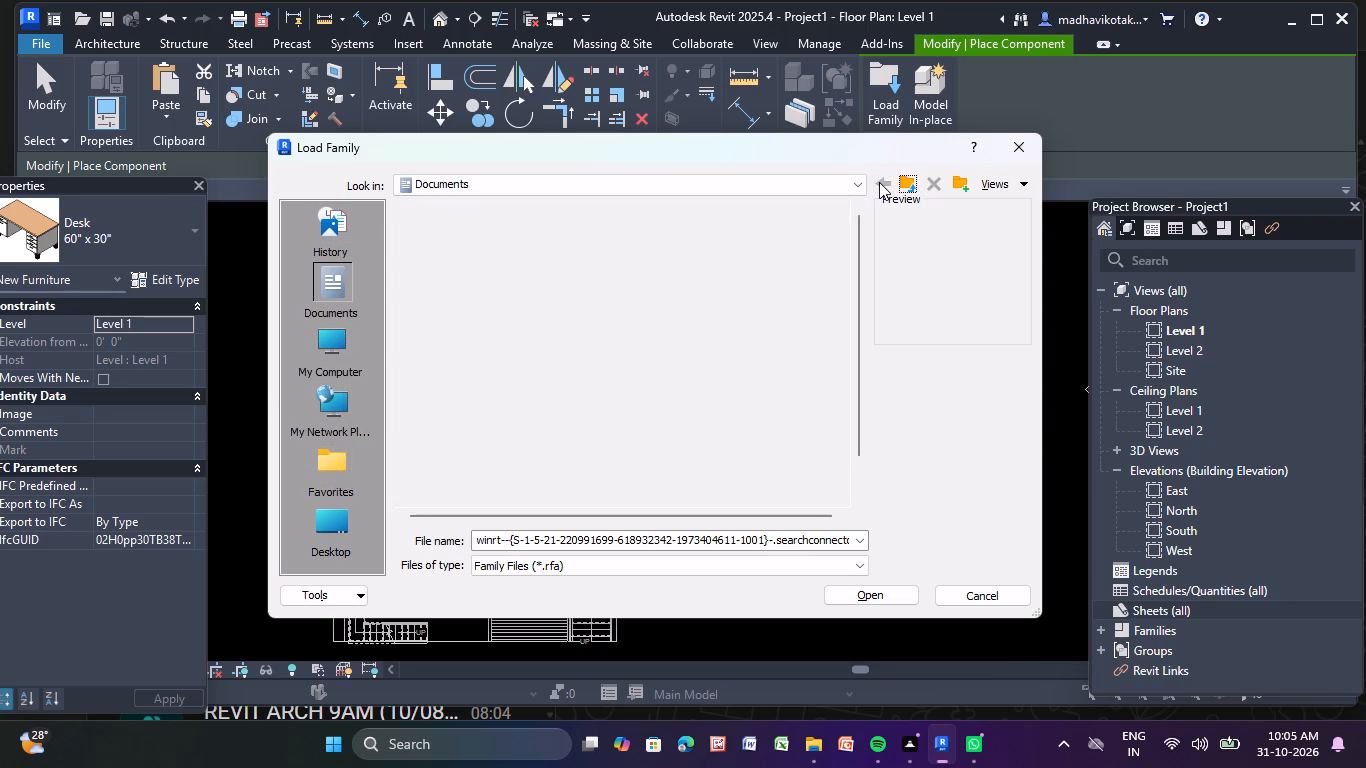
double_click(879, 182)
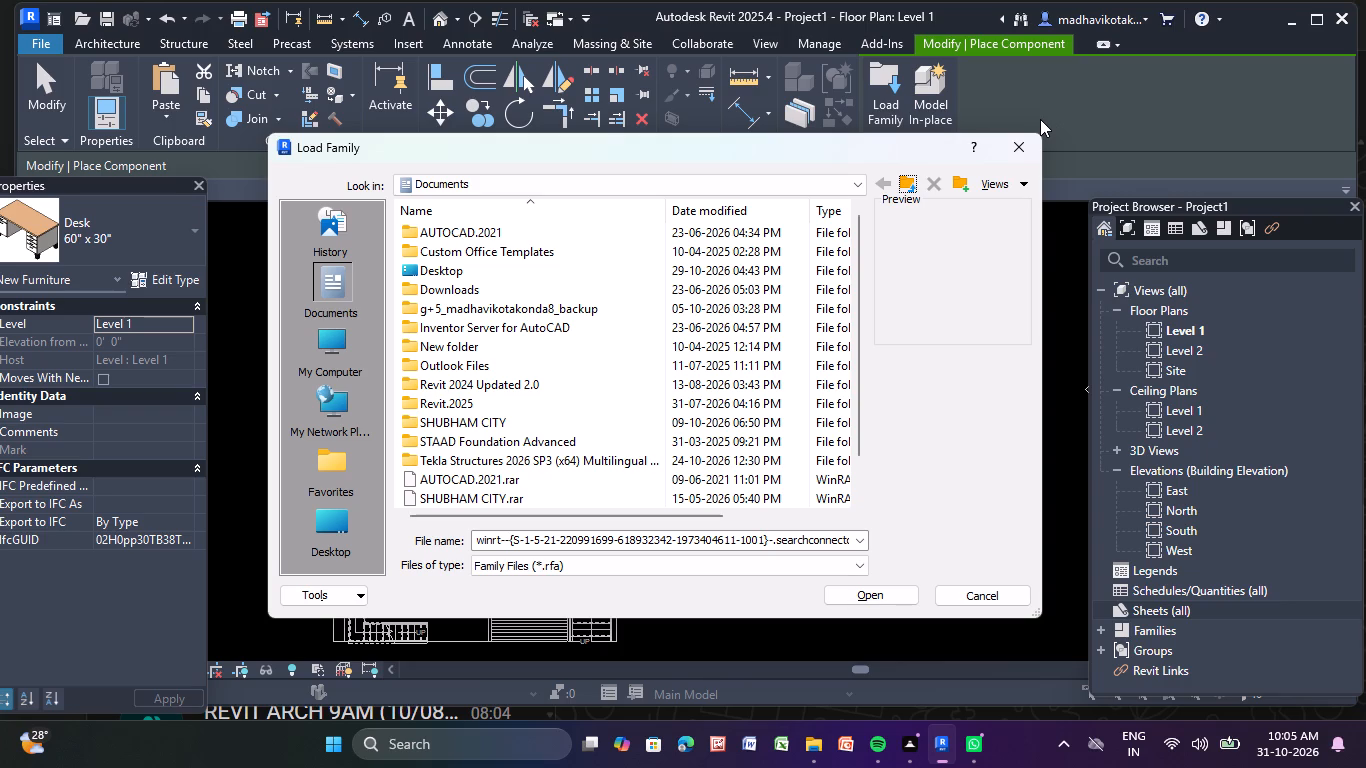
click(1023, 146)
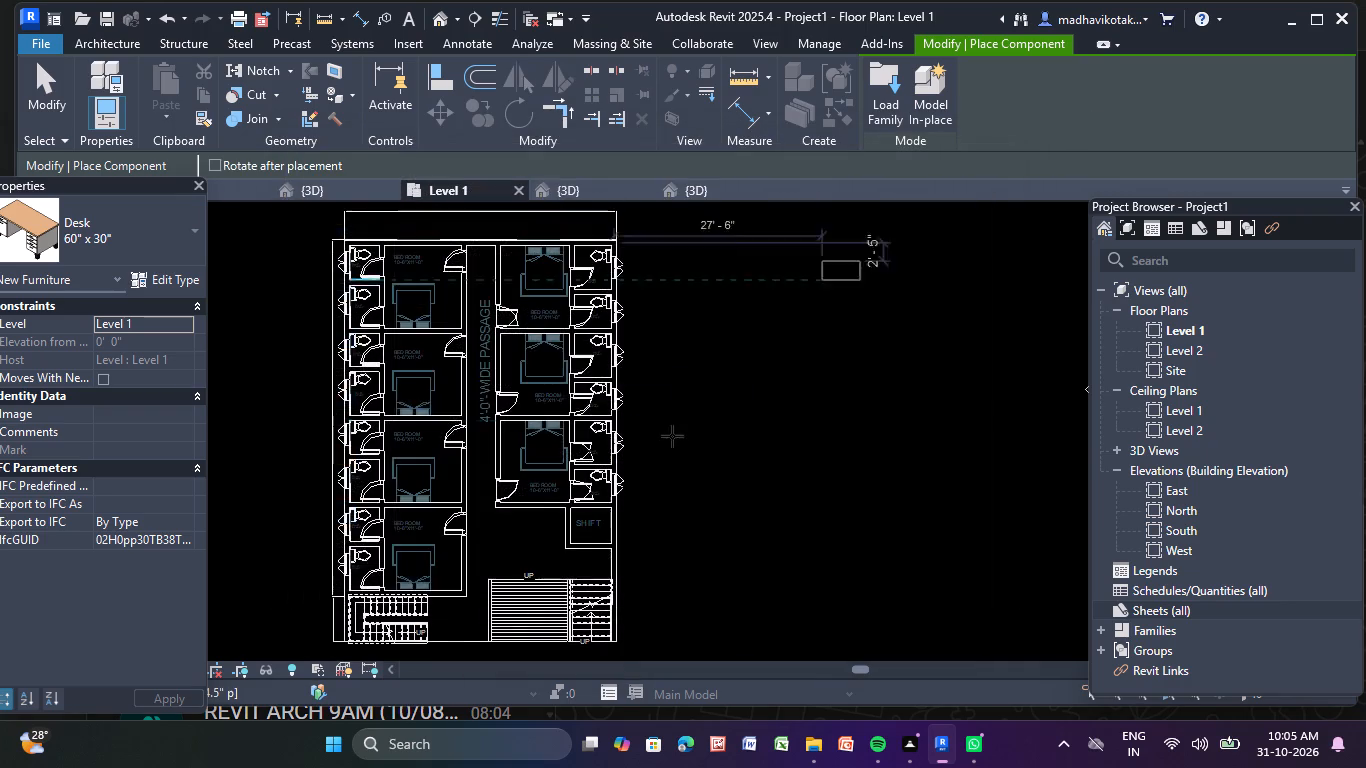
scroll(664, 449, down, 1)
key(Escape)
key(Escape)
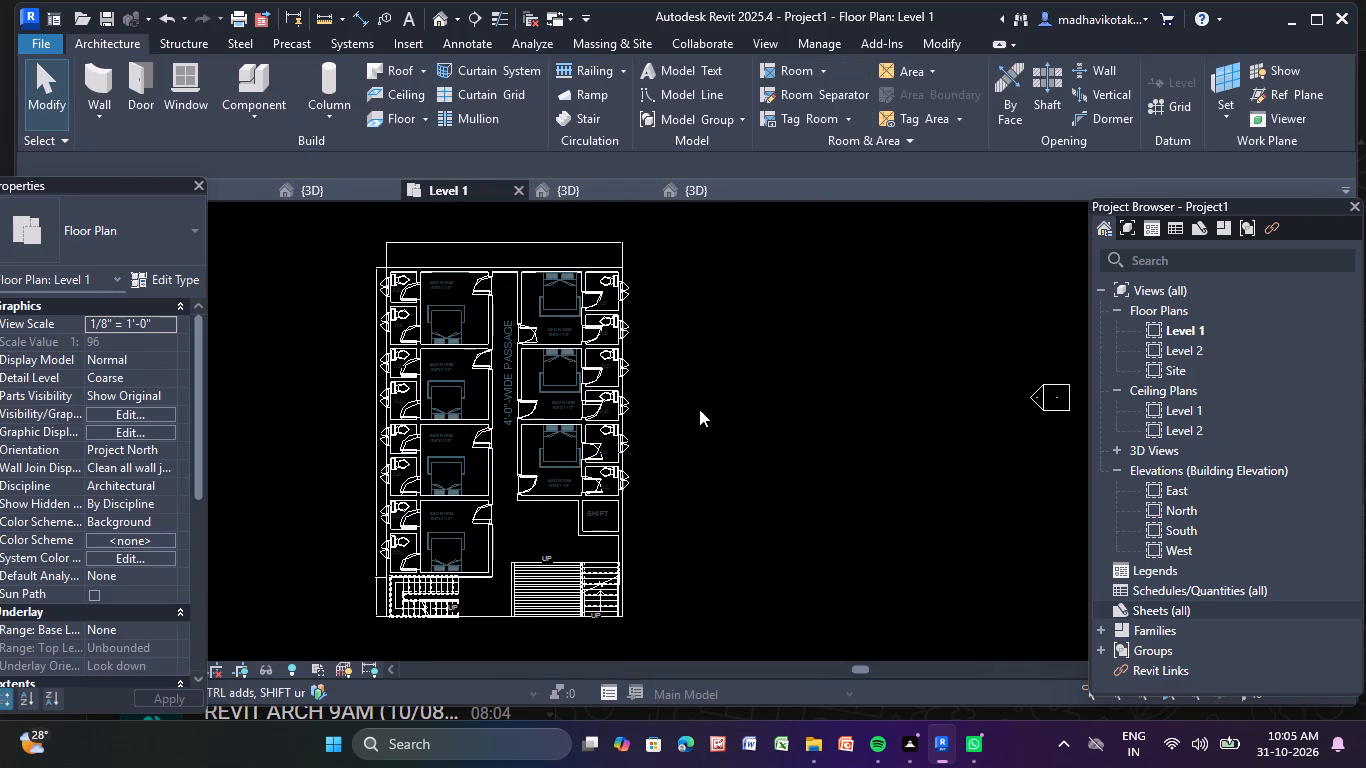
key(Escape)
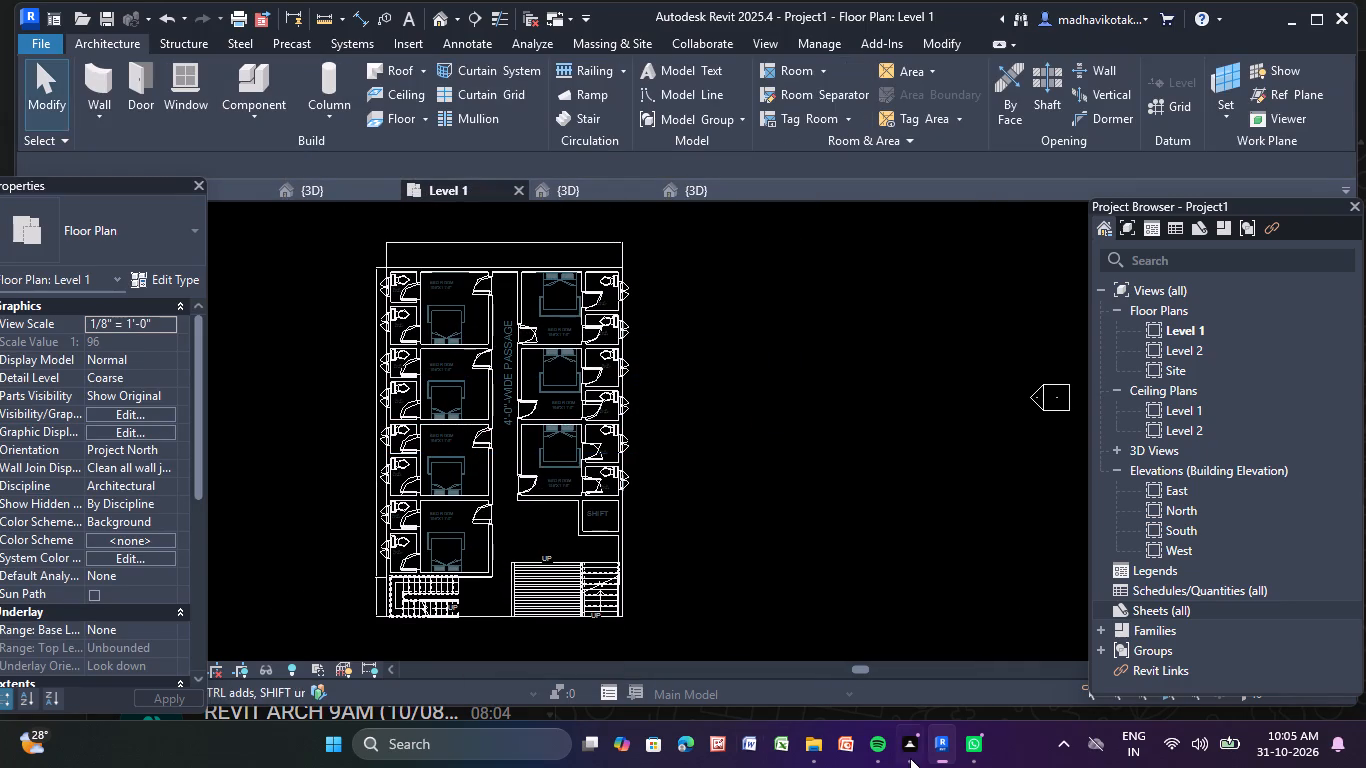
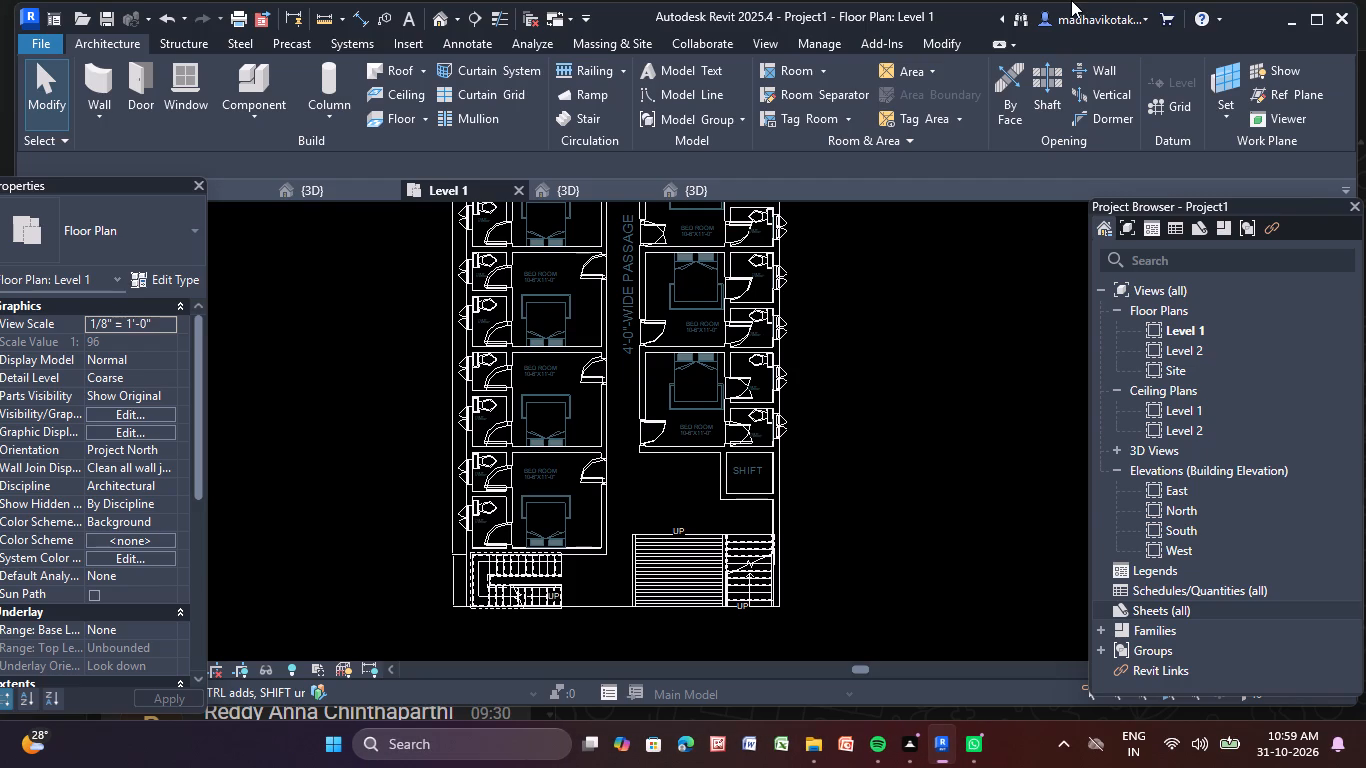
Open the default 3D view of the building model, dismissing the save reminder without saving the project.
middle_drag(764, 462, 735, 563)
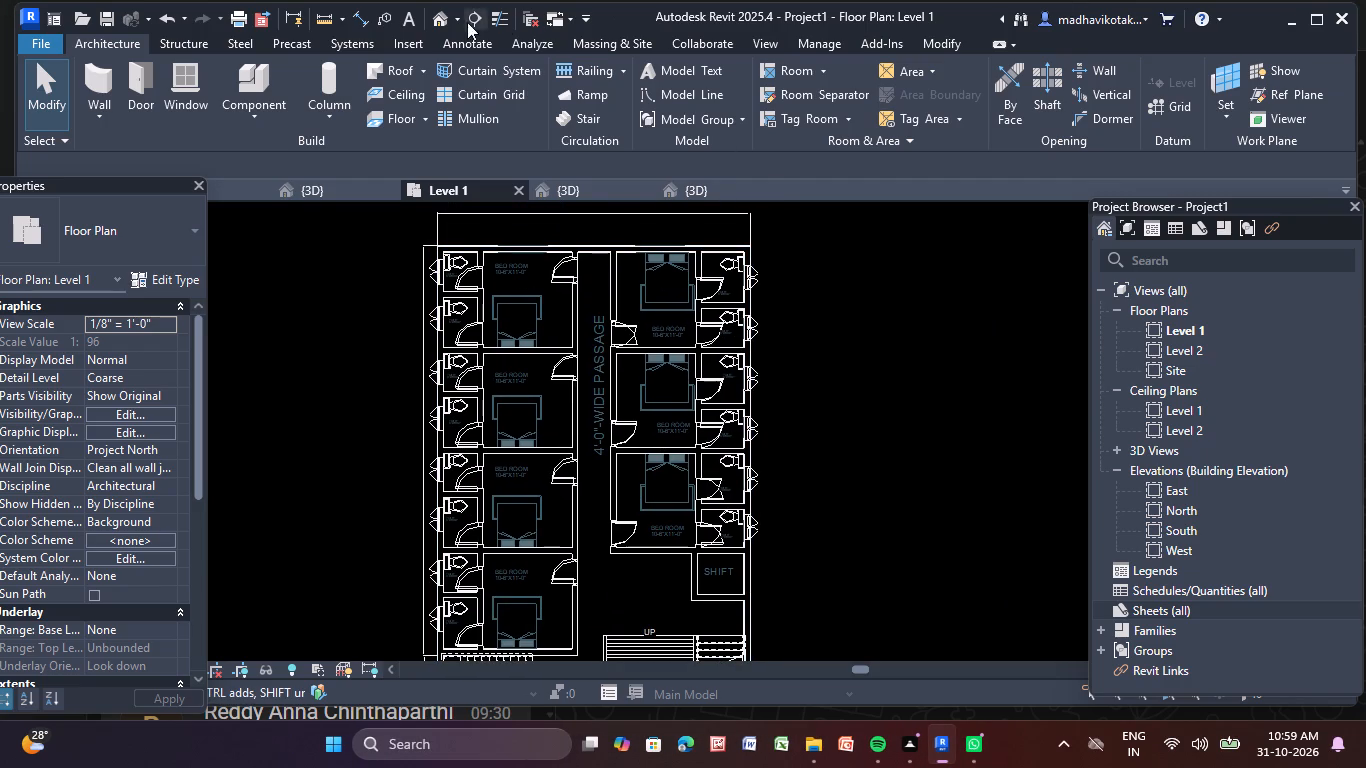
click(437, 19)
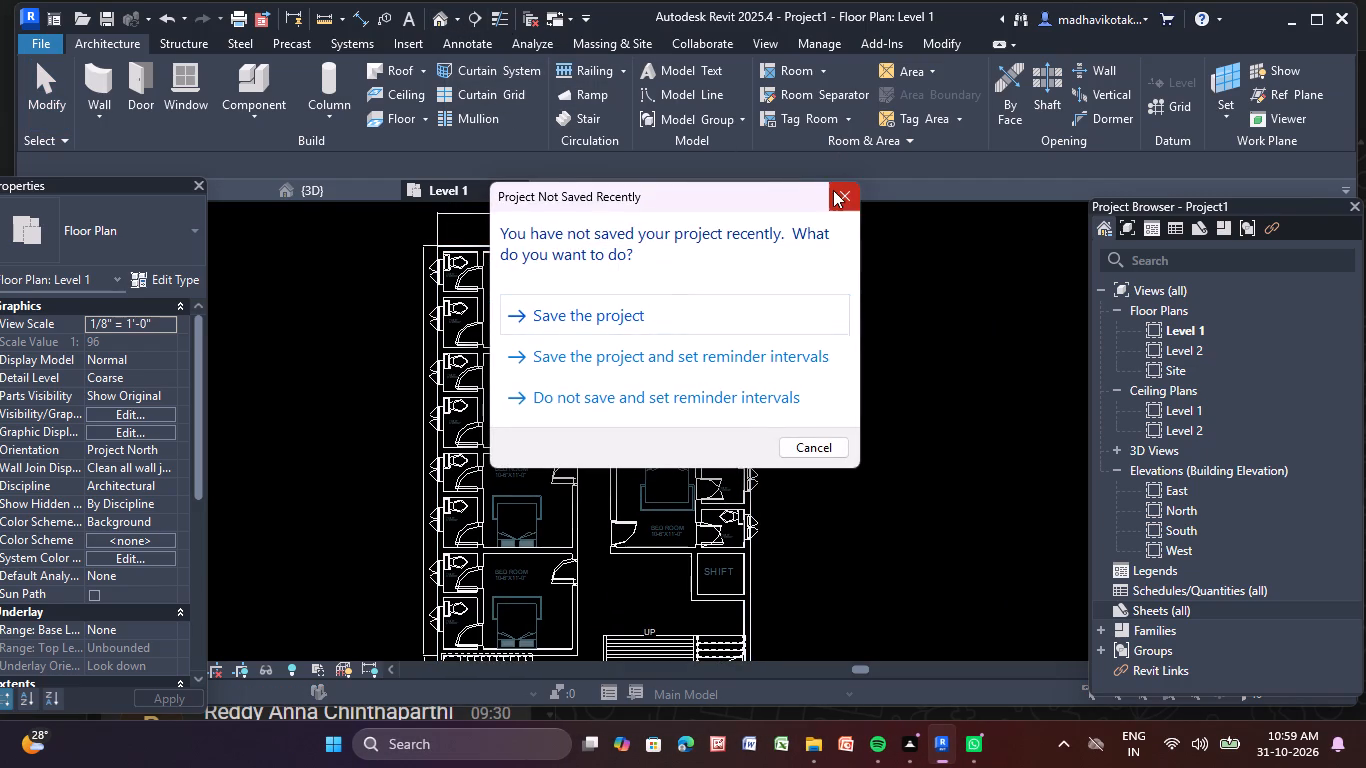
click(833, 190)
click(452, 21)
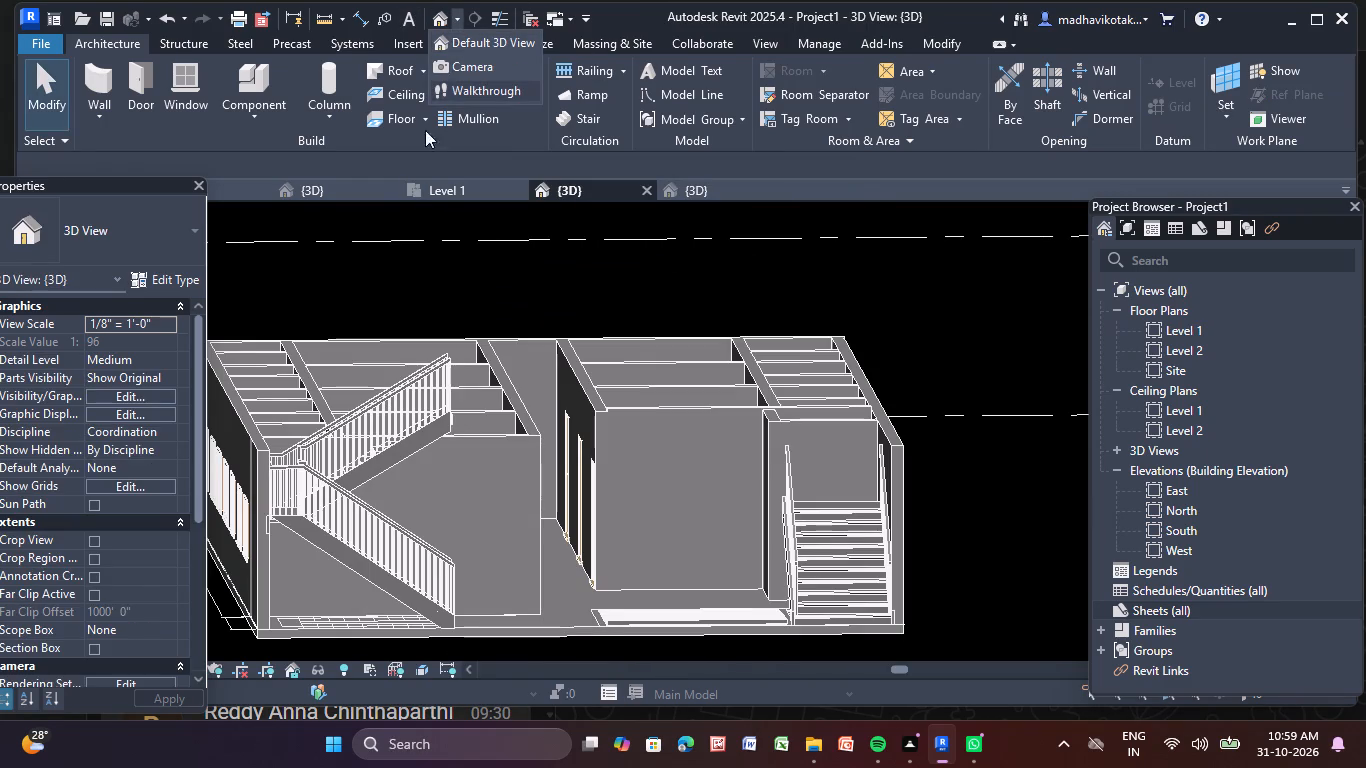
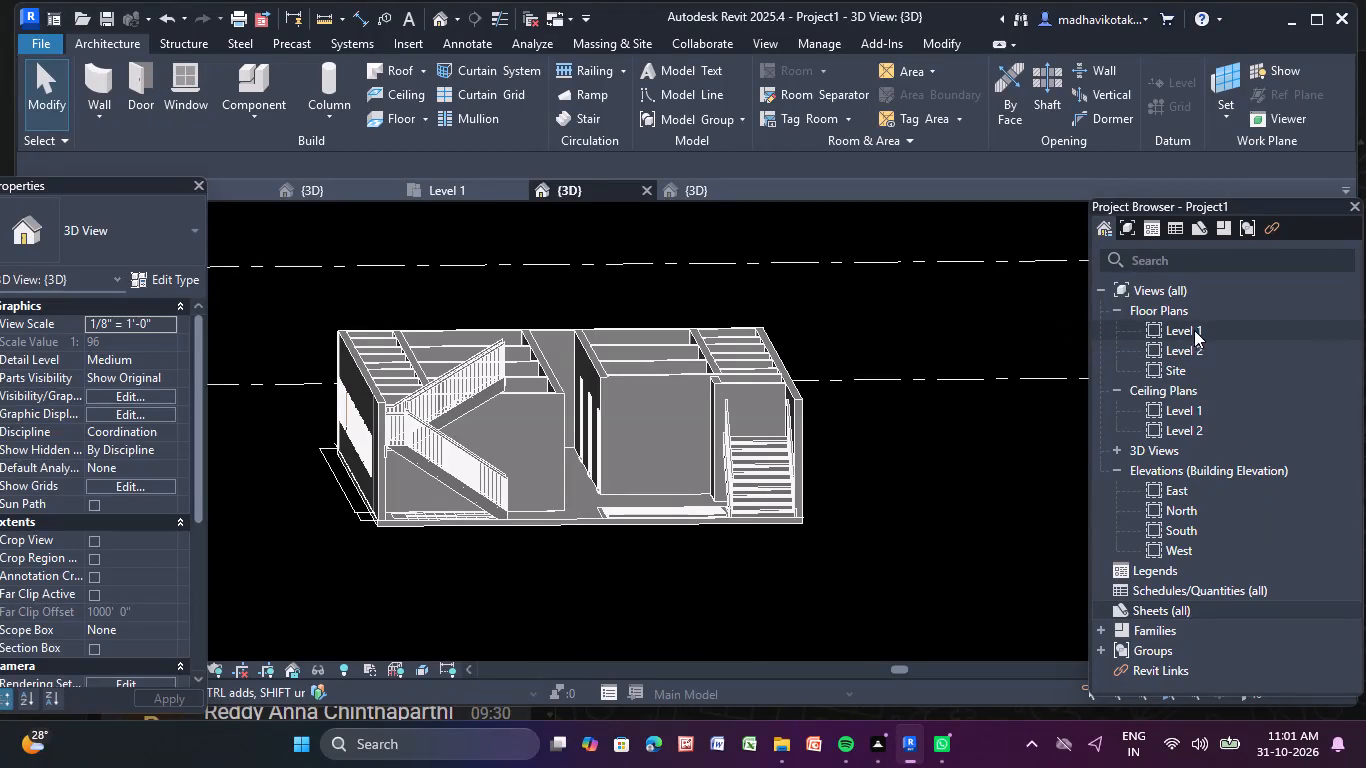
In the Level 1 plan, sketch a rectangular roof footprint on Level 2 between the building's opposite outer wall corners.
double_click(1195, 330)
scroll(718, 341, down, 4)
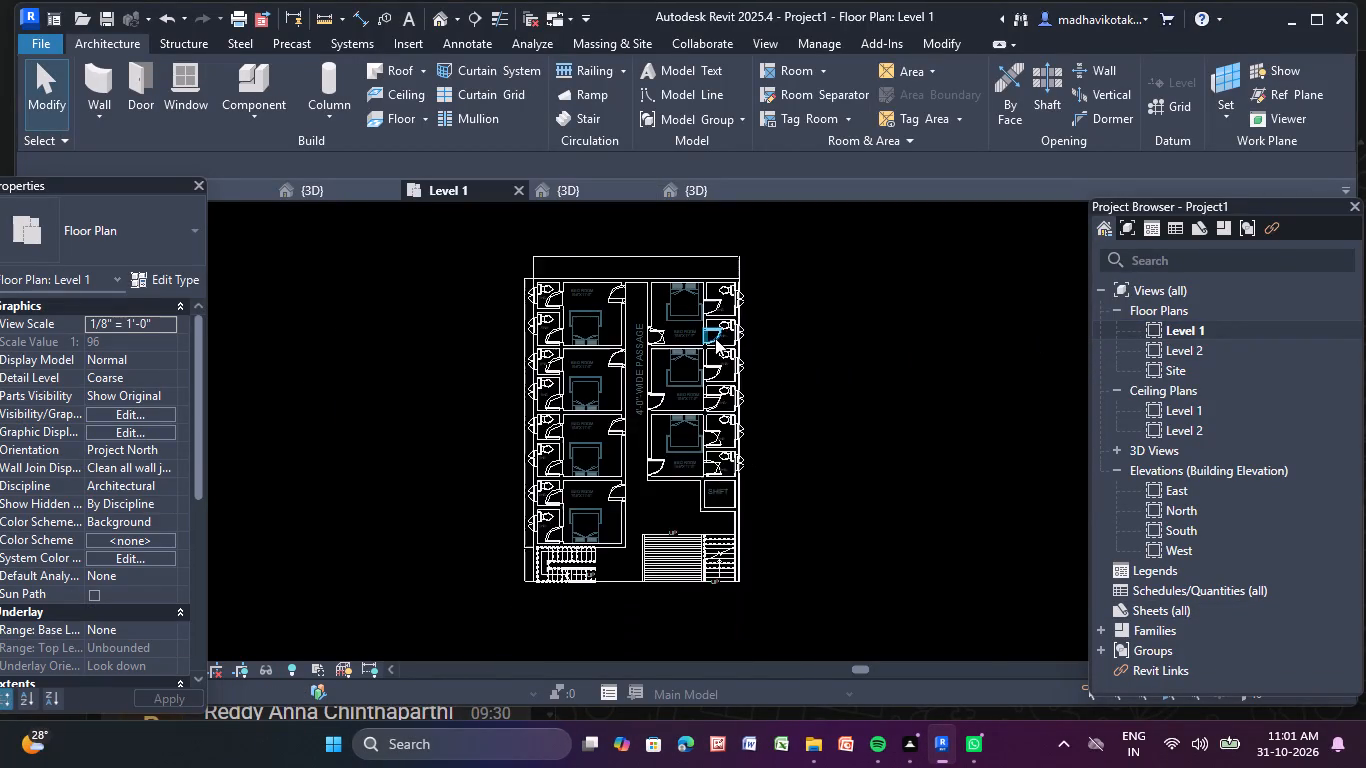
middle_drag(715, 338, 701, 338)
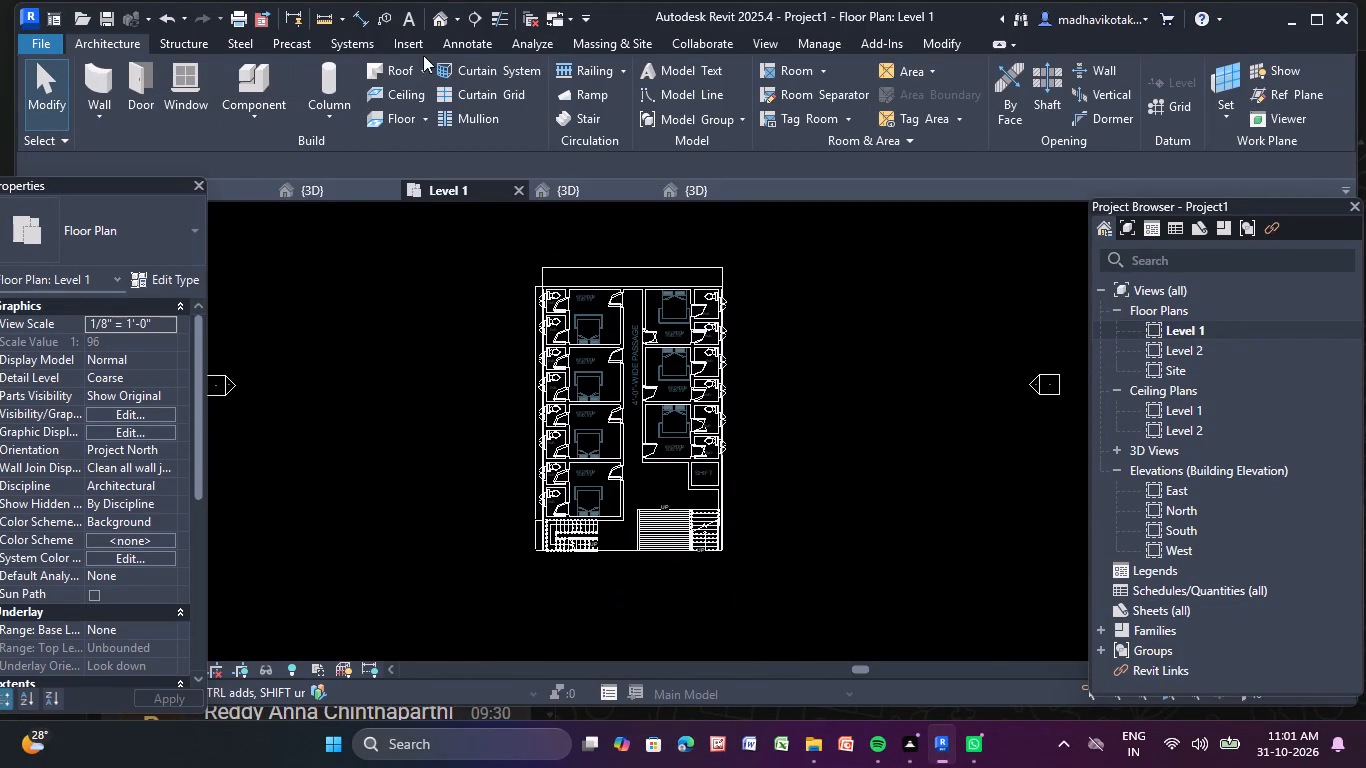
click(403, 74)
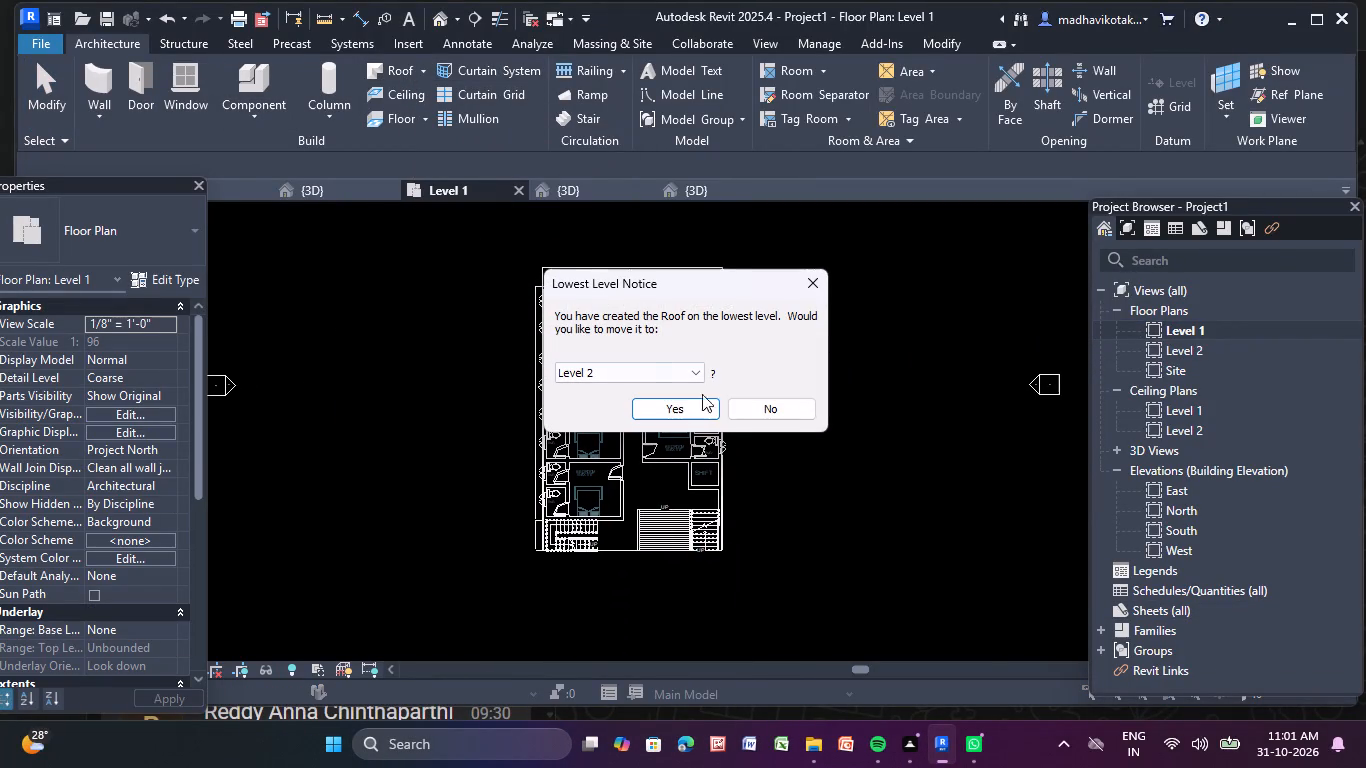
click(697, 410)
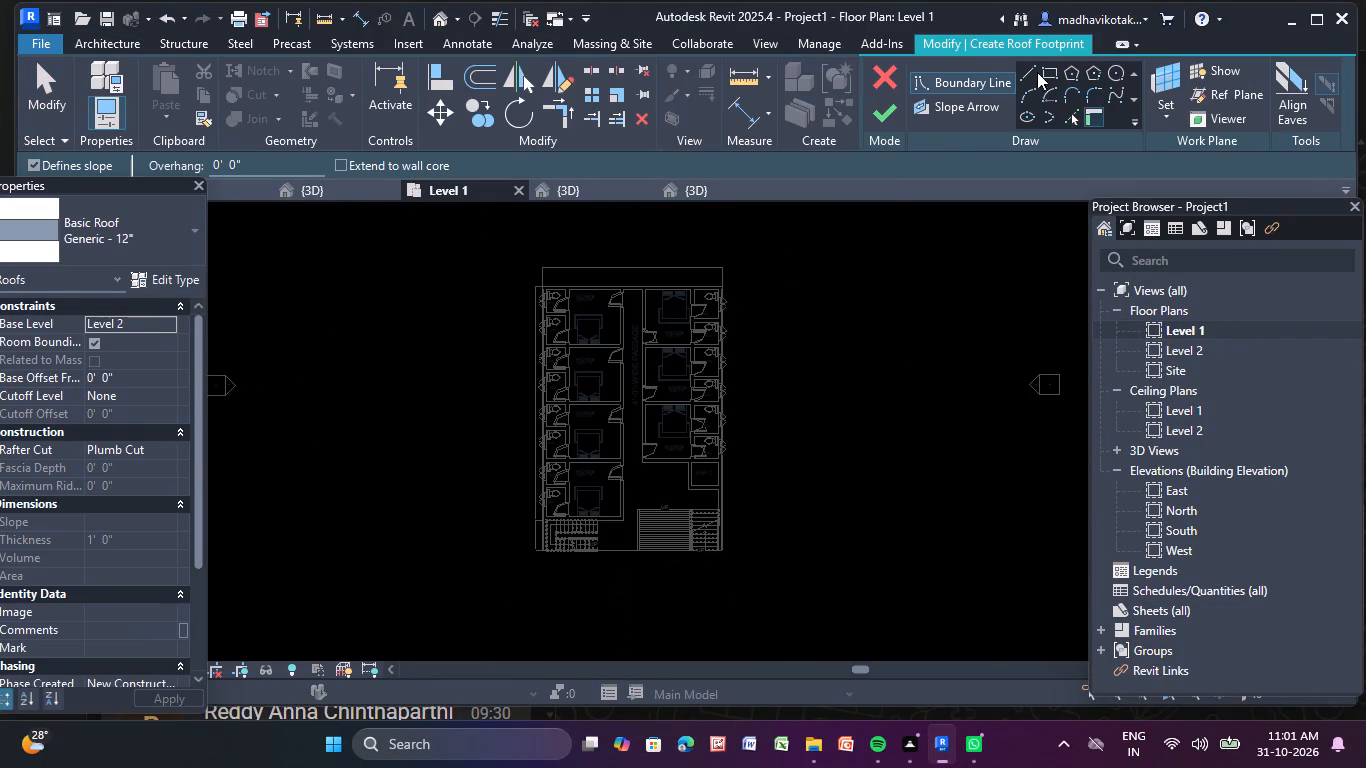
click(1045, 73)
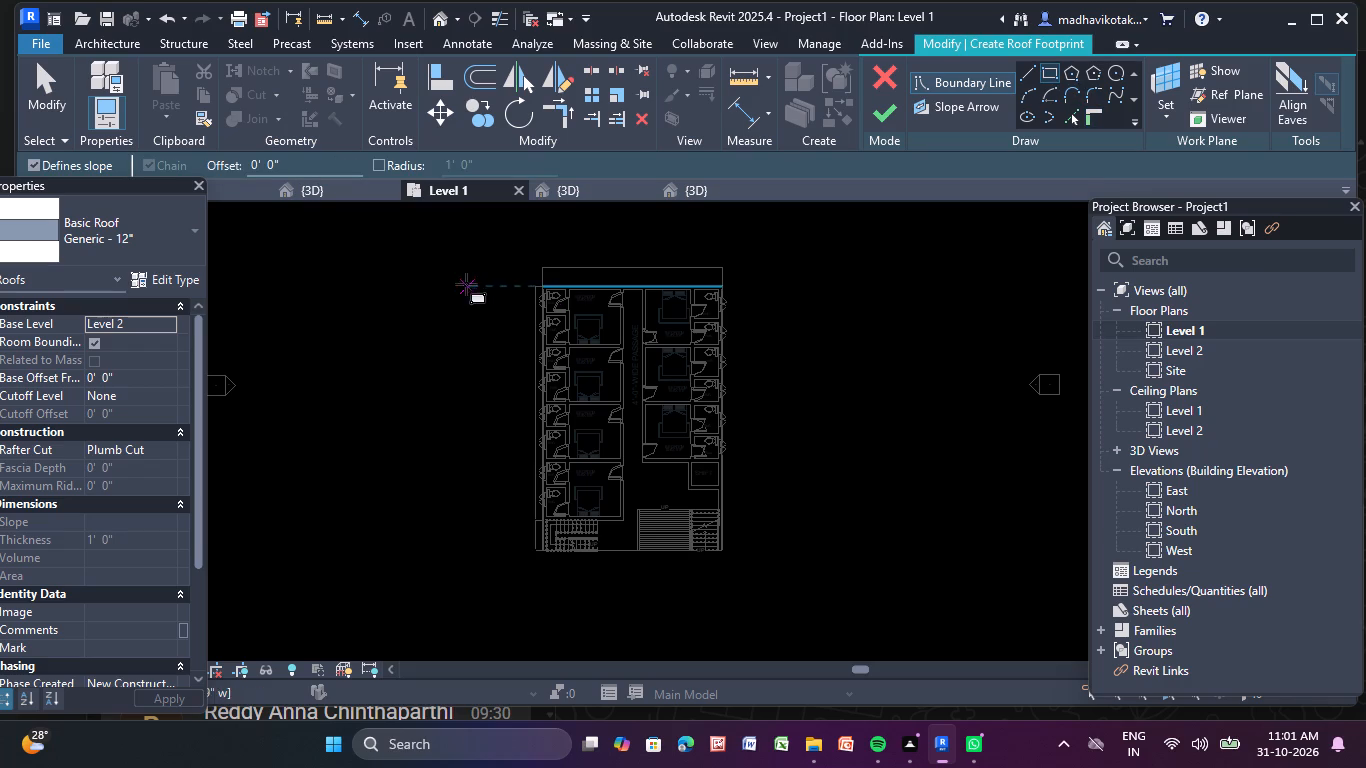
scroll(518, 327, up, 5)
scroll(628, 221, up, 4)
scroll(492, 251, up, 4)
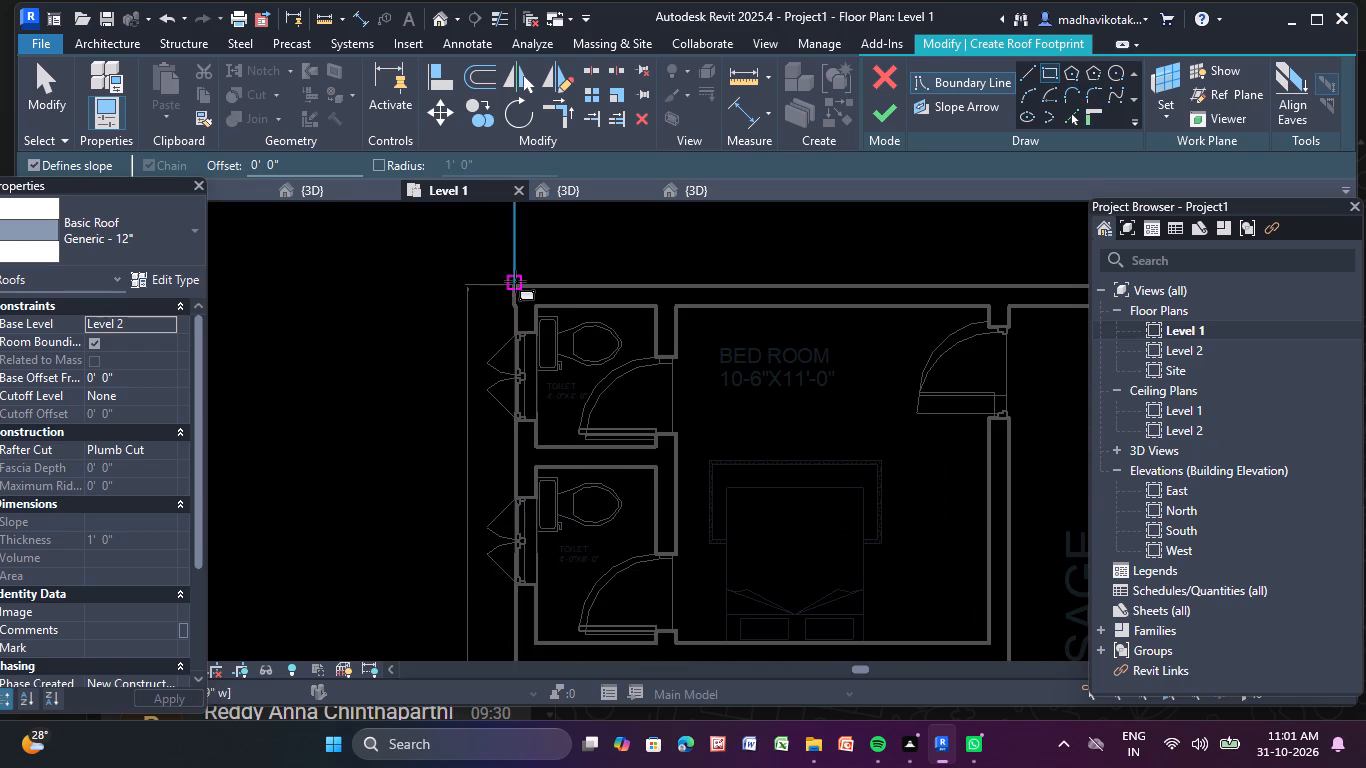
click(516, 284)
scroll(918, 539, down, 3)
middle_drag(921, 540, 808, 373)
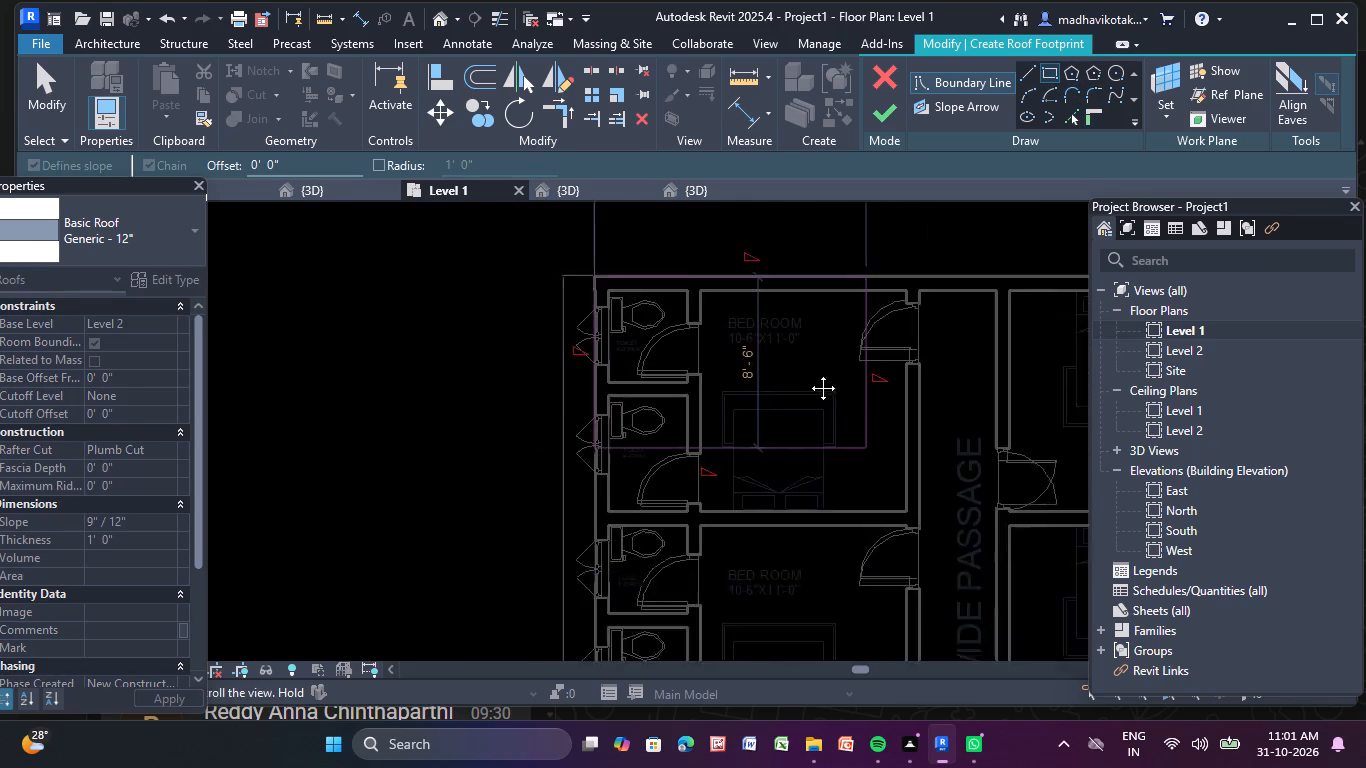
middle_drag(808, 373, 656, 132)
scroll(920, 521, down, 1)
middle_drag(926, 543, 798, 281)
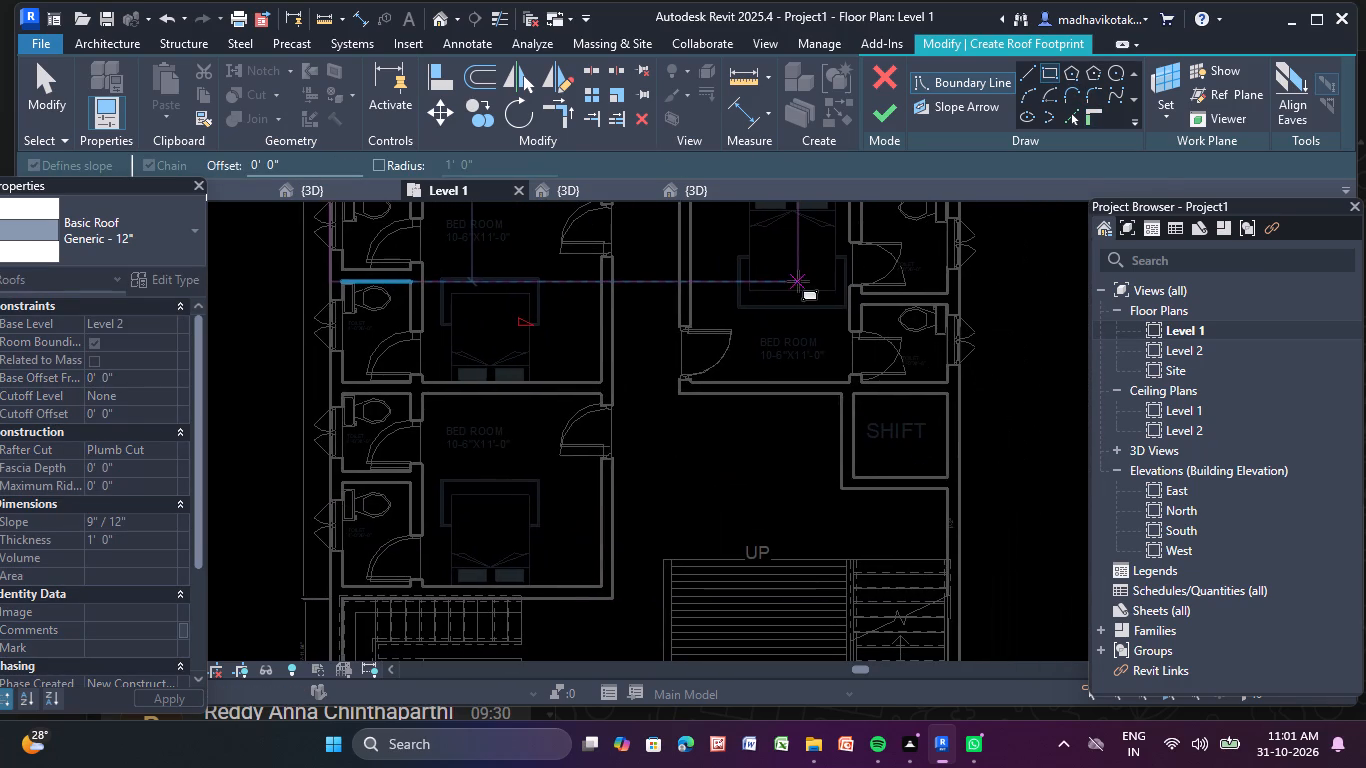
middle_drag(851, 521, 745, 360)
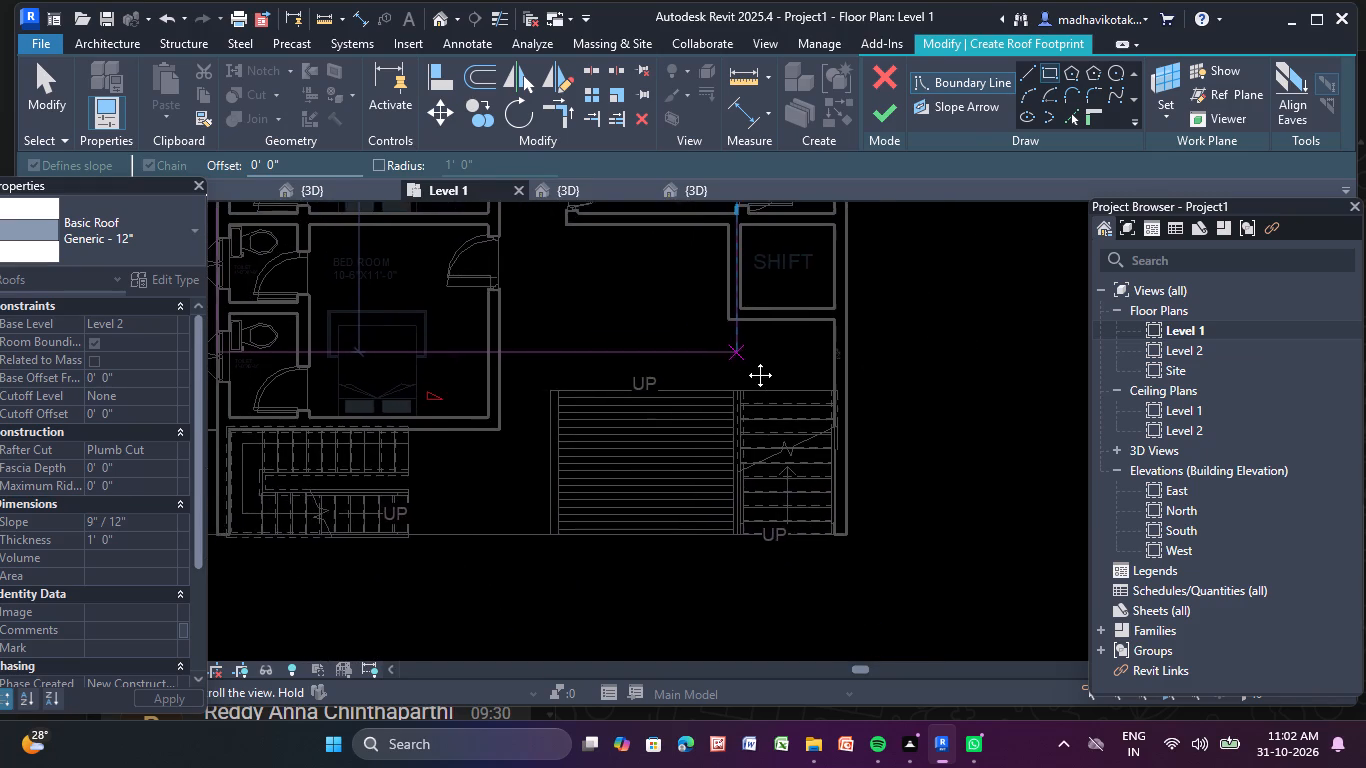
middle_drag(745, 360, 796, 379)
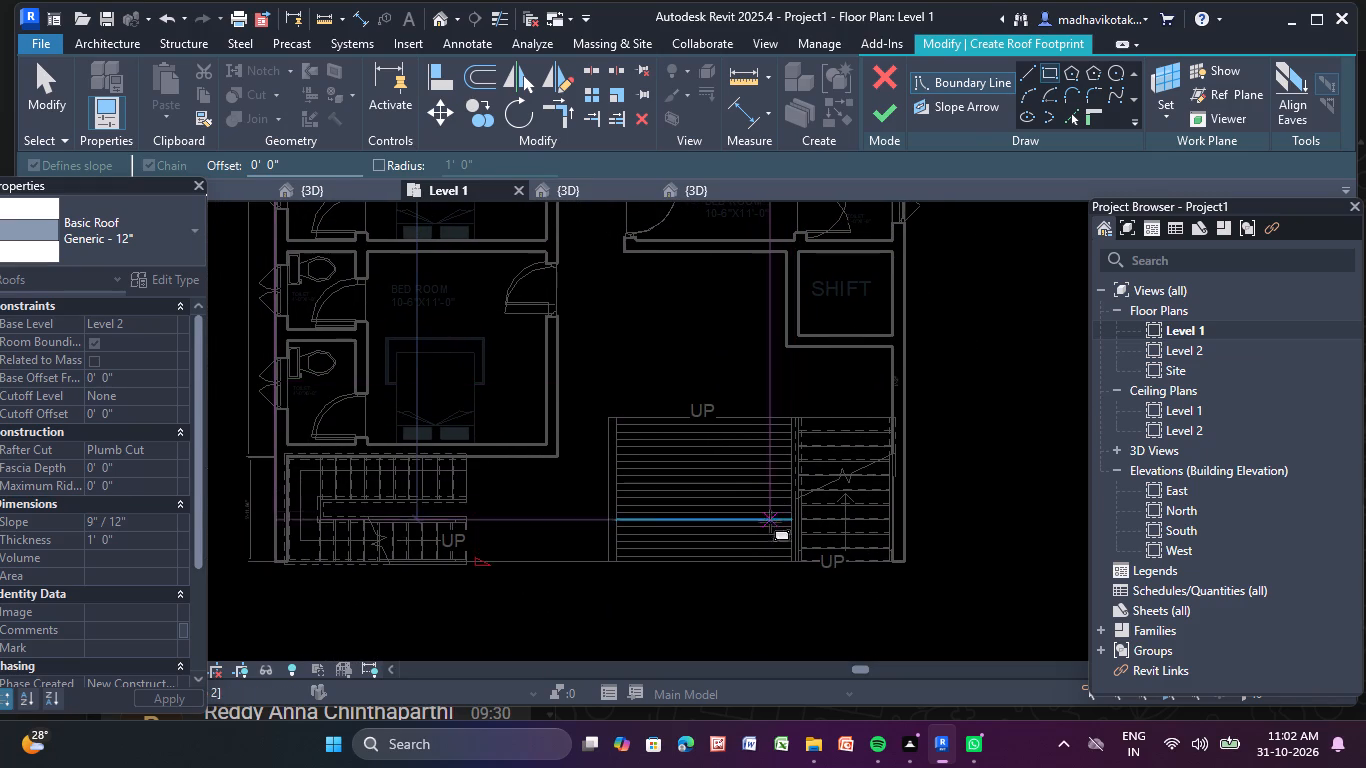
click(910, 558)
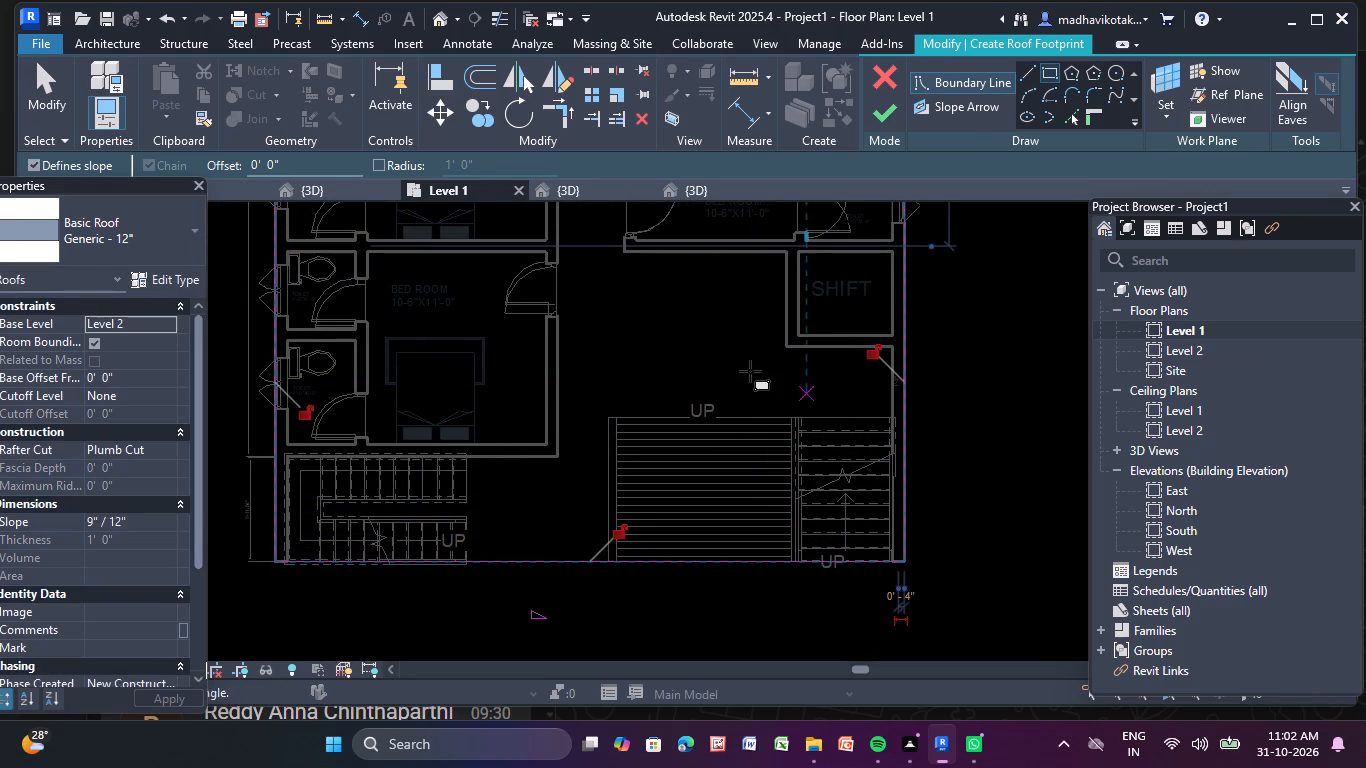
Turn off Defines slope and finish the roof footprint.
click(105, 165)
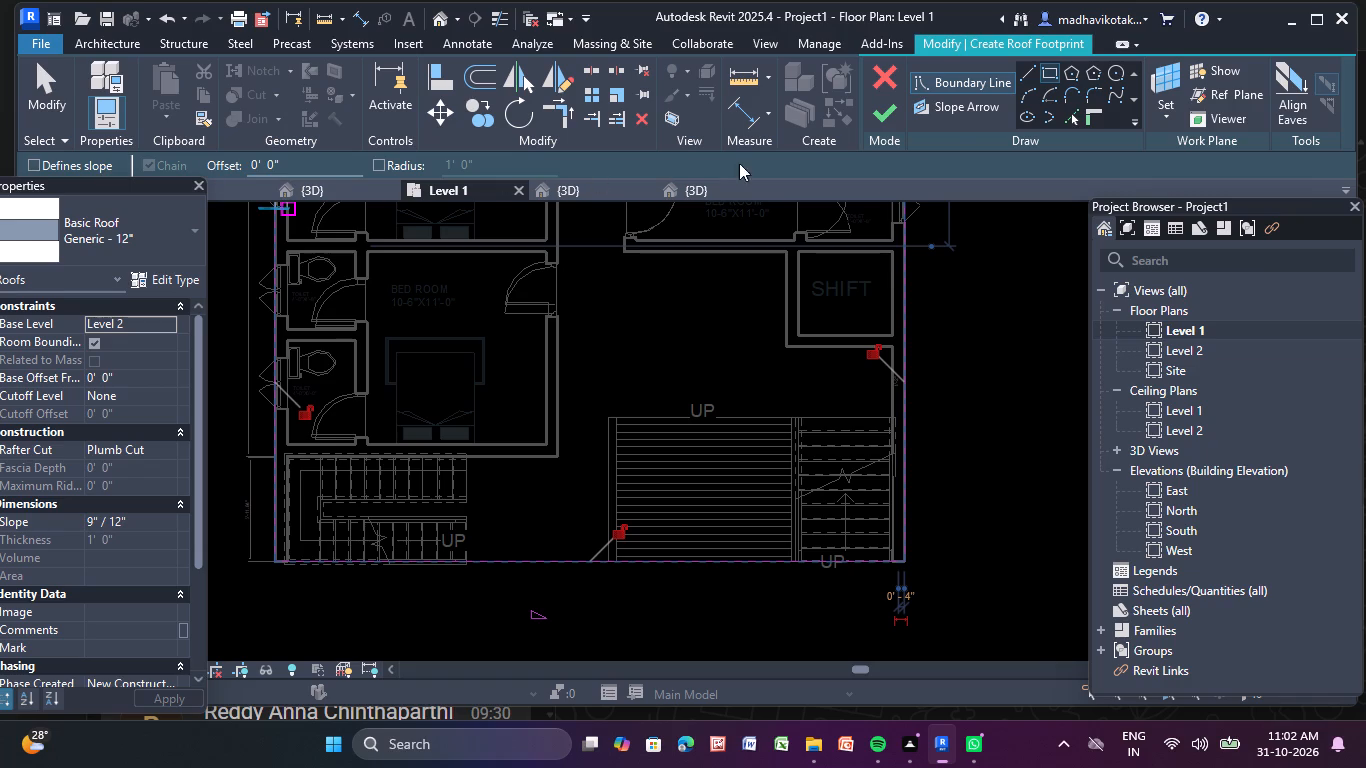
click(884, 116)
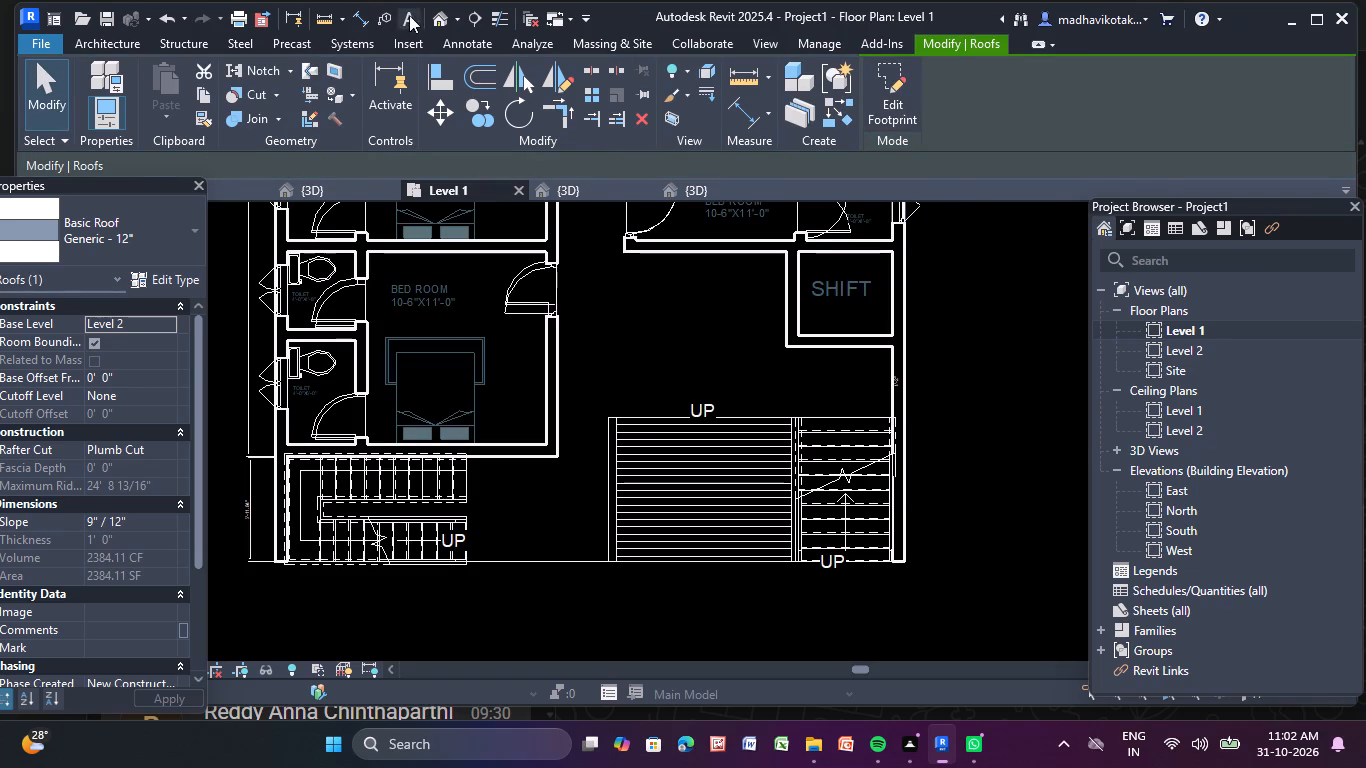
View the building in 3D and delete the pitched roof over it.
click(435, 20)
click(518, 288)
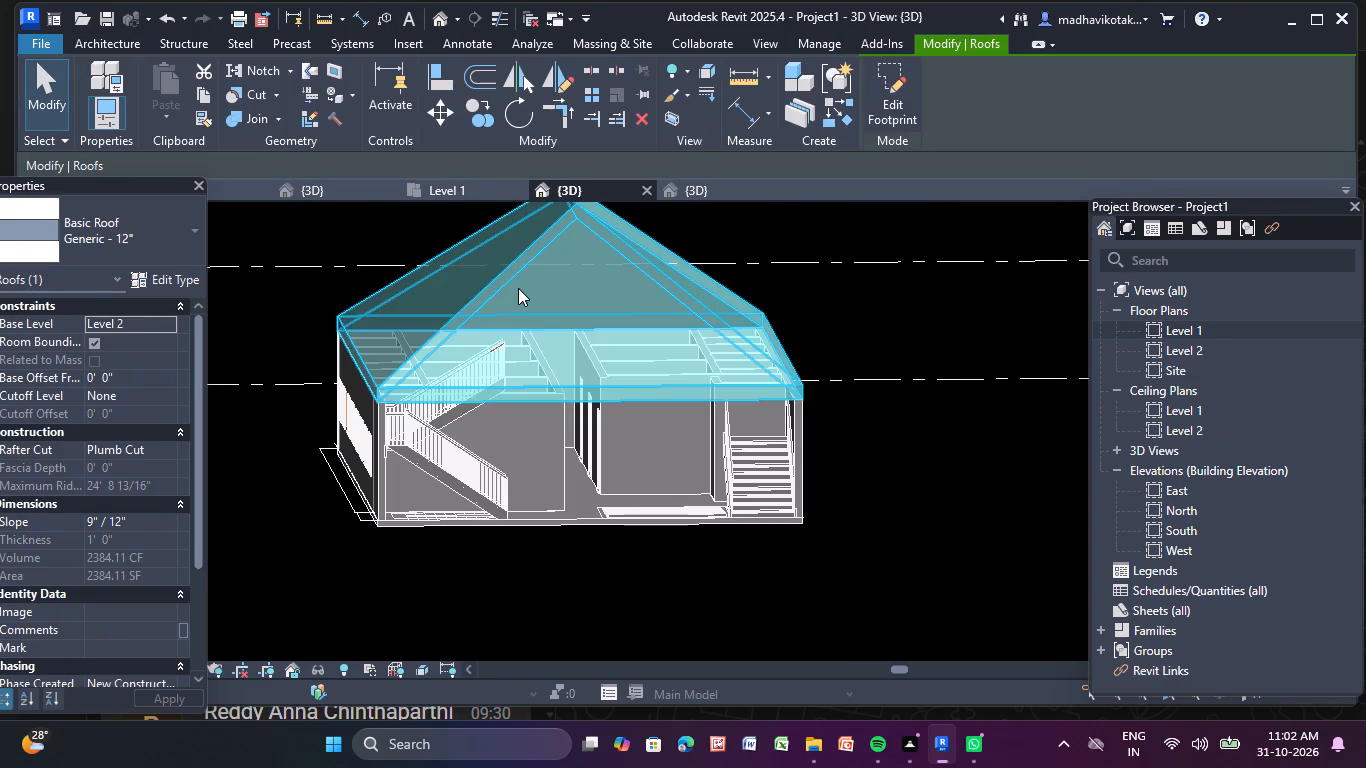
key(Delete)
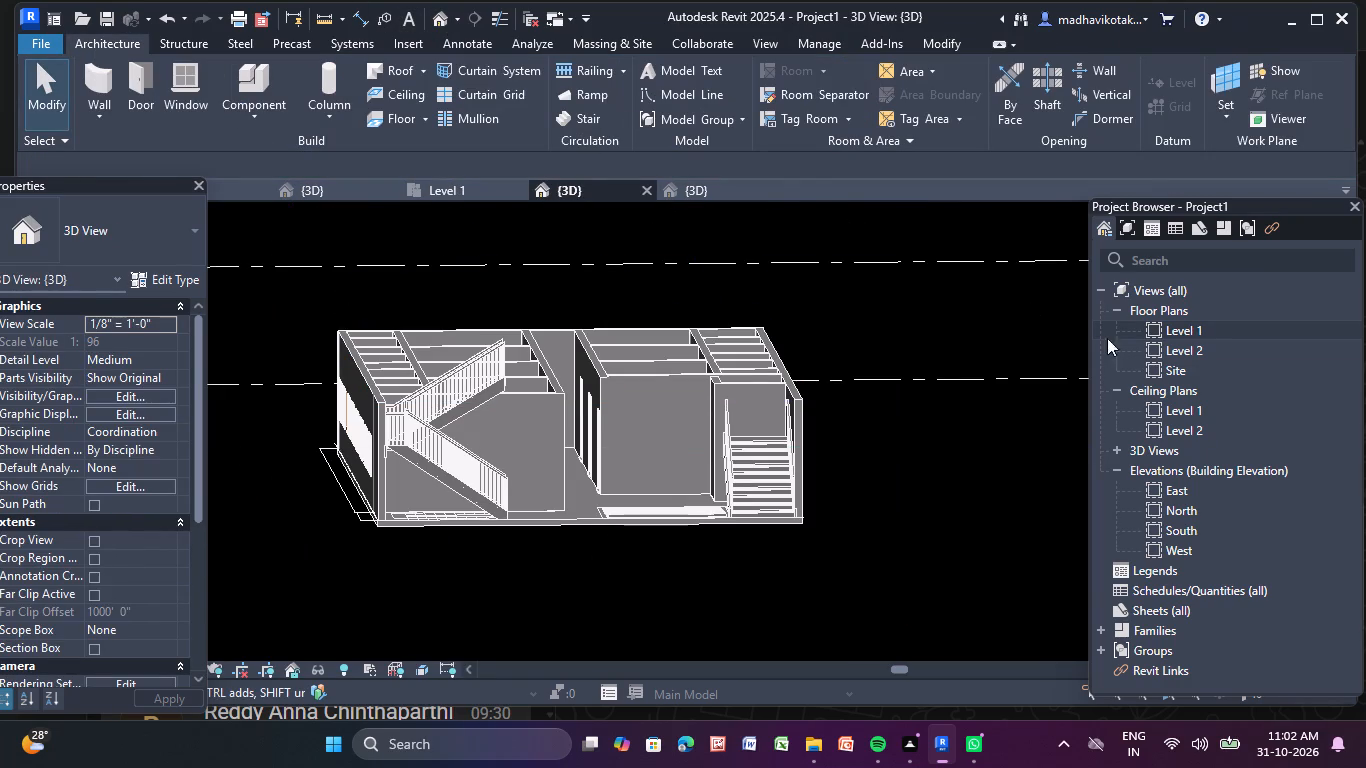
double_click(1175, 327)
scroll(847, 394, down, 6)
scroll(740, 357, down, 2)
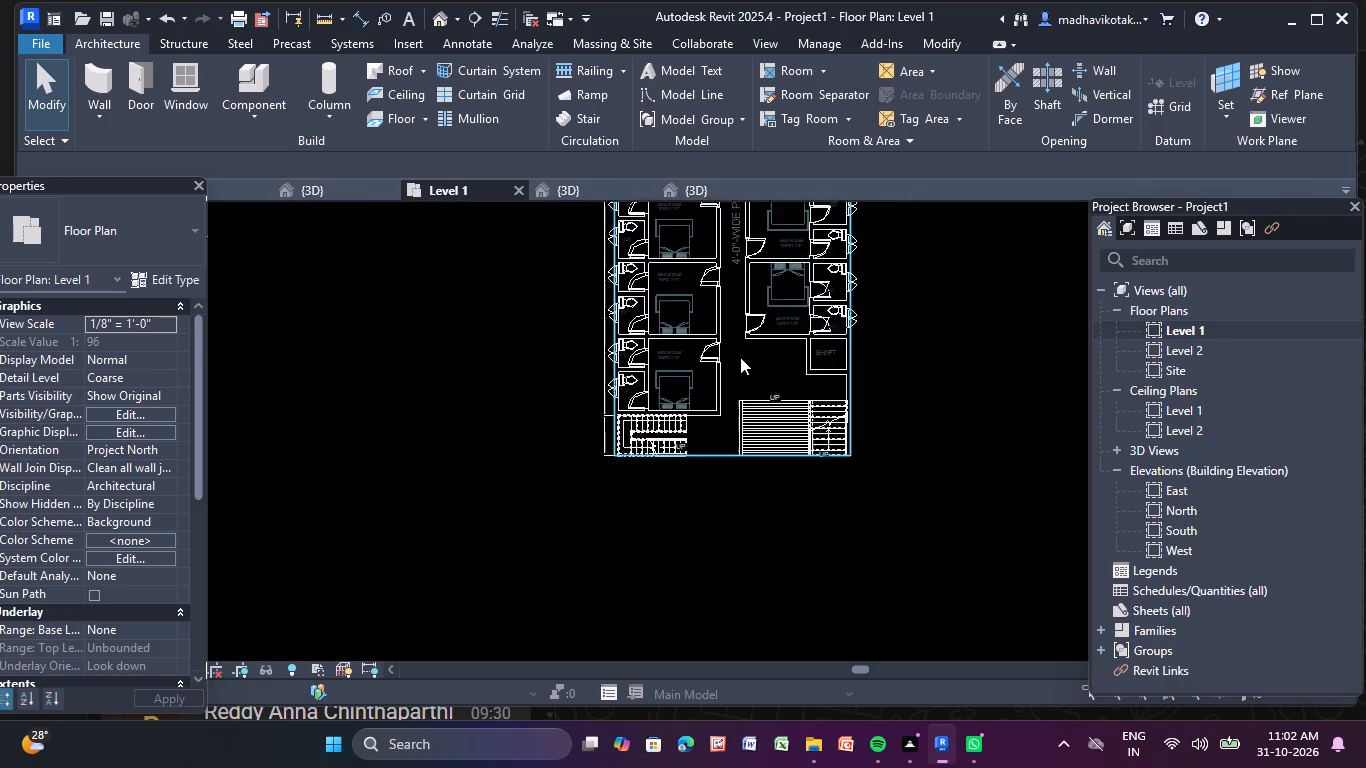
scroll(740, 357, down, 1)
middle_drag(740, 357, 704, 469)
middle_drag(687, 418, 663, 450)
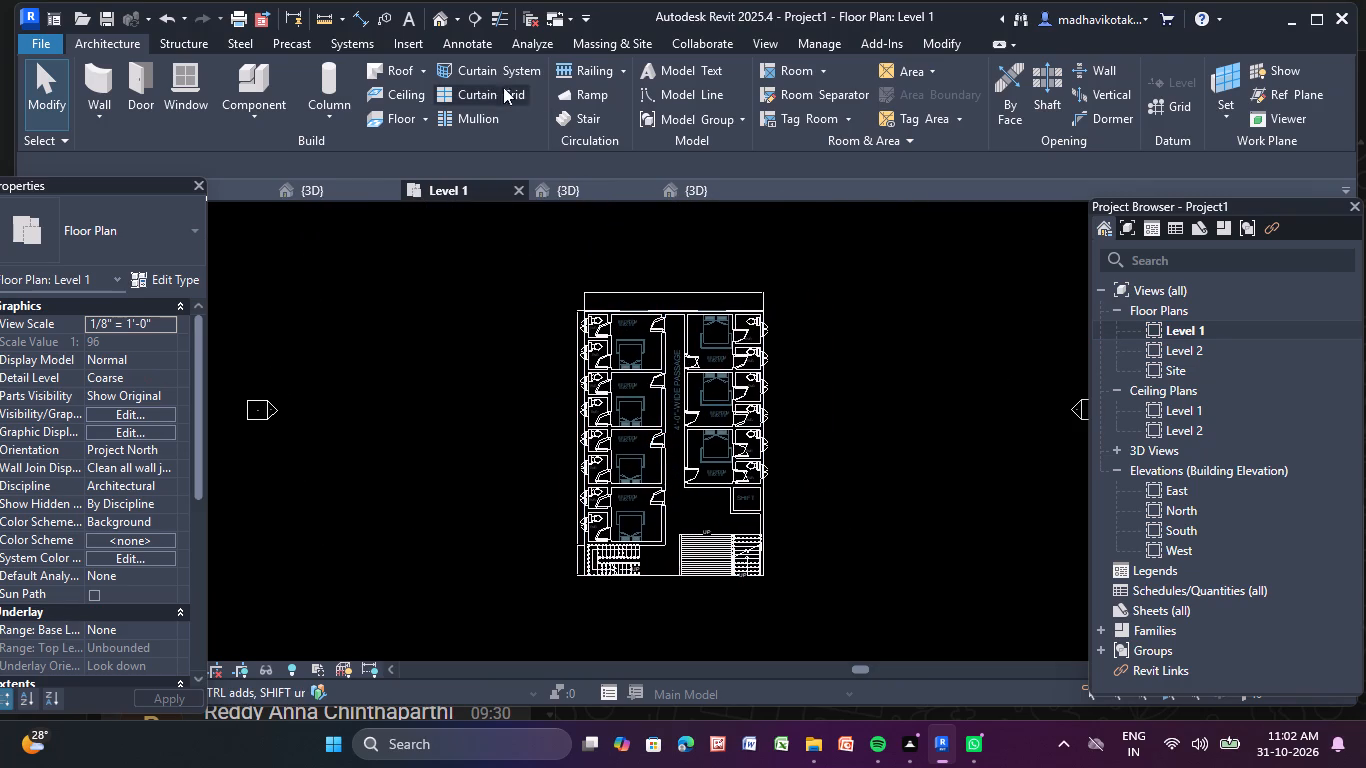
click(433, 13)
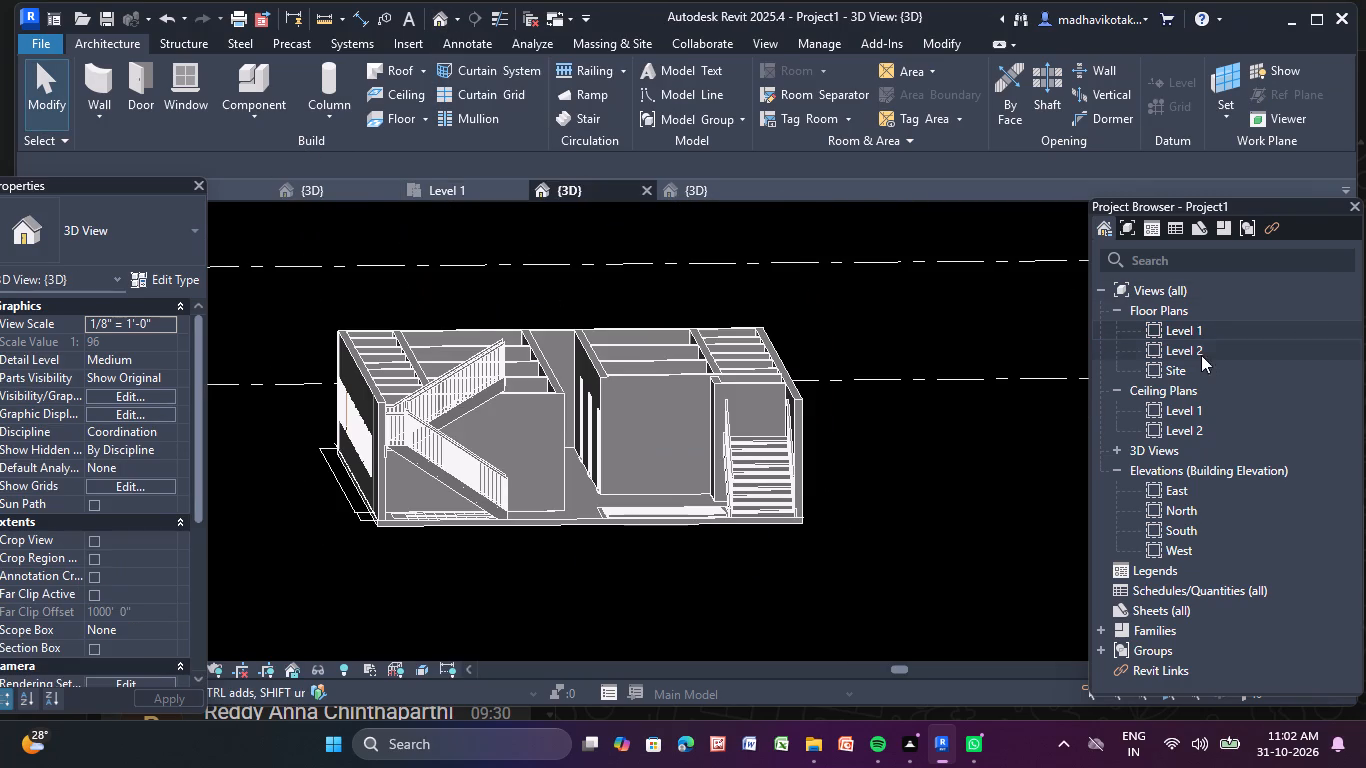
In the Level 1 plan, start a rectangular roof footprint on Level 2 from the building's upper-left outer wall corner.
double_click(1207, 331)
scroll(748, 256, down, 1)
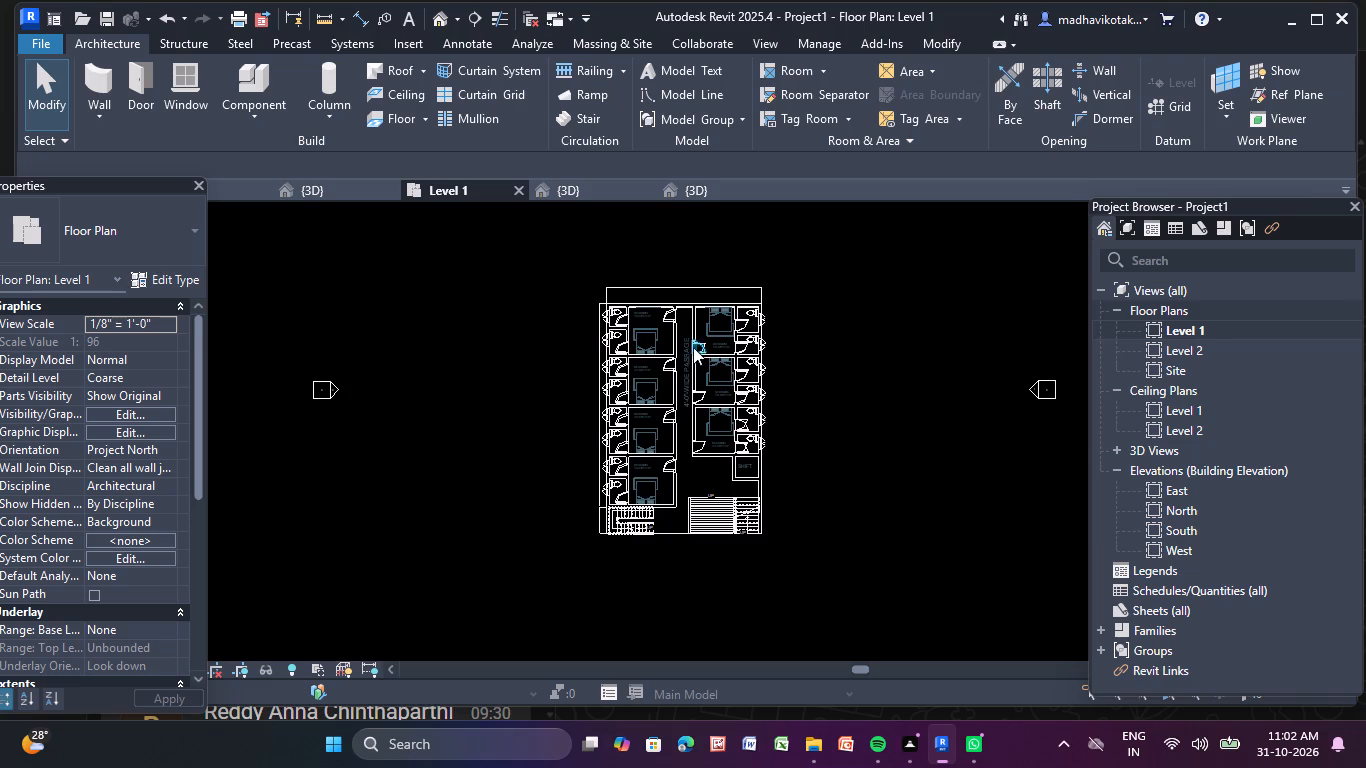
middle_drag(682, 380, 584, 436)
scroll(514, 394, up, 5)
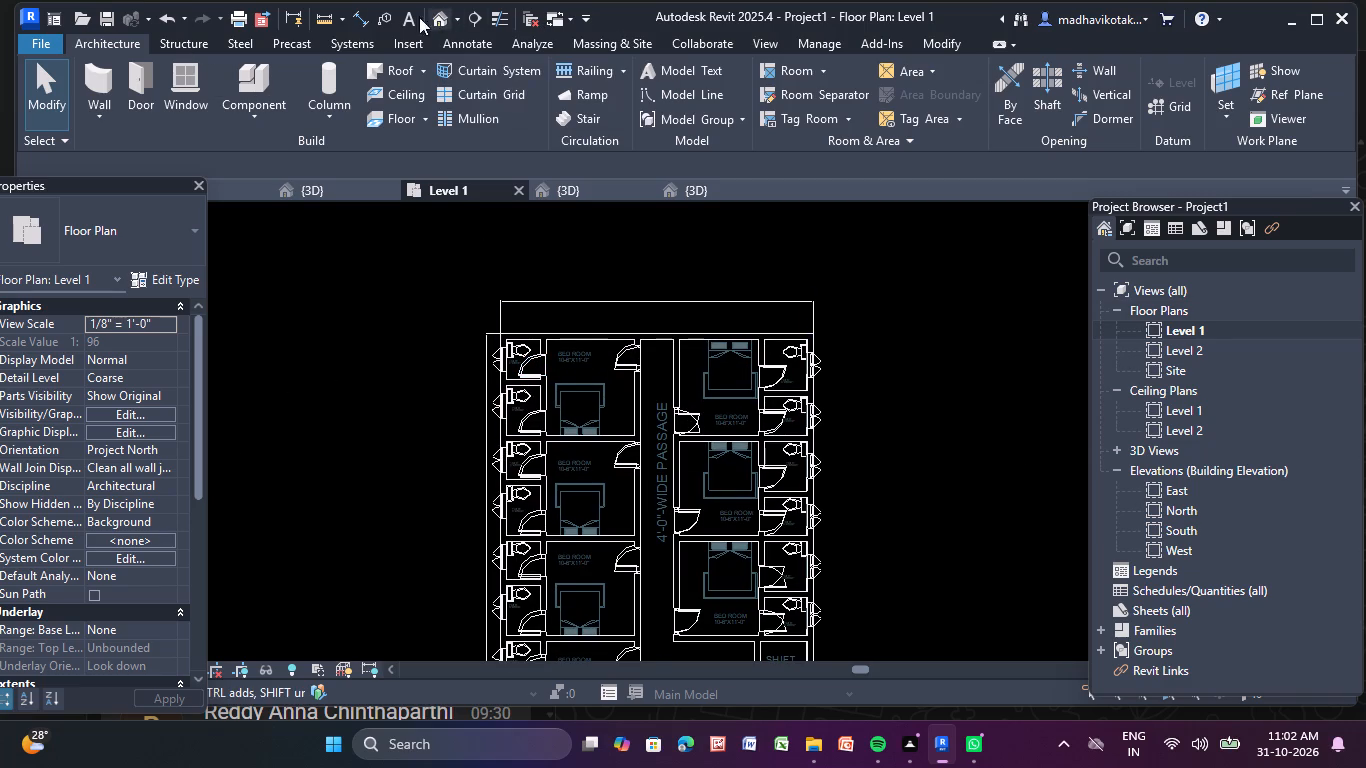
click(383, 73)
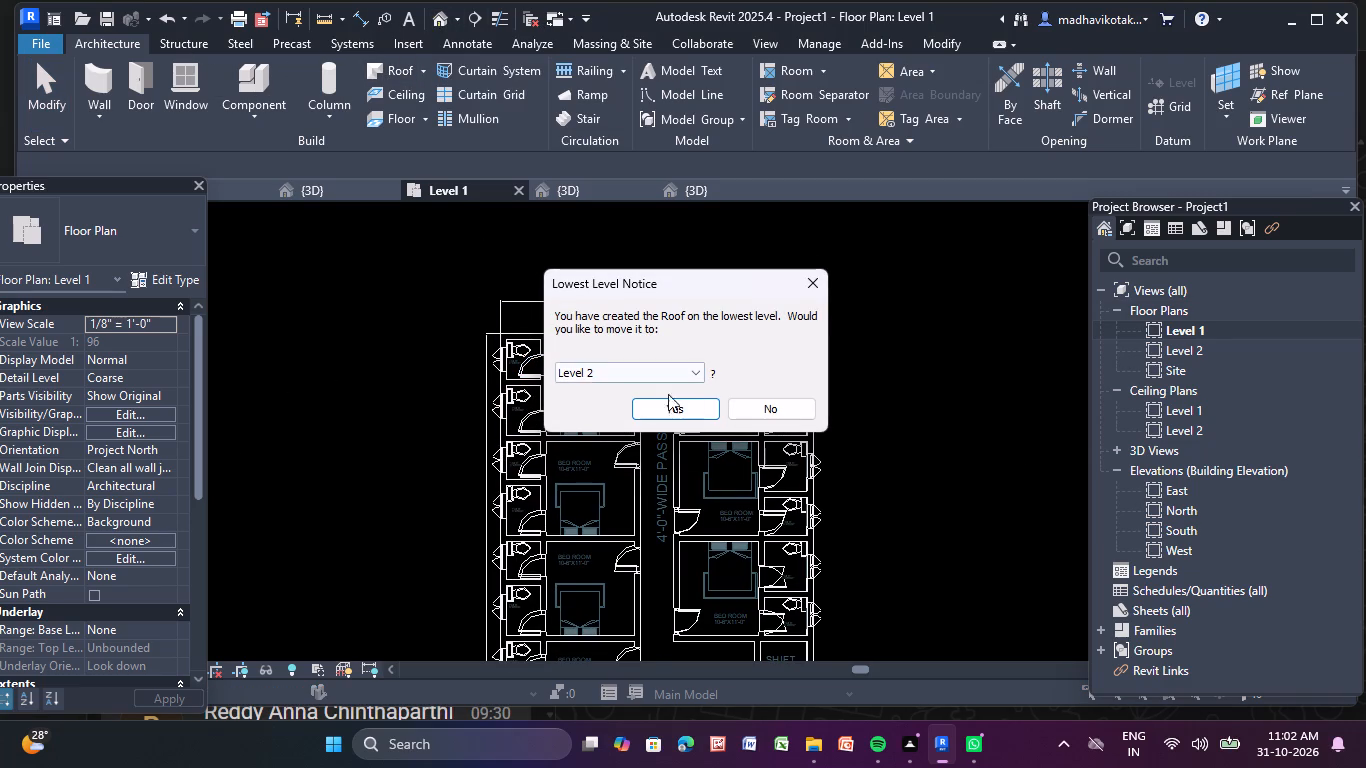
click(692, 410)
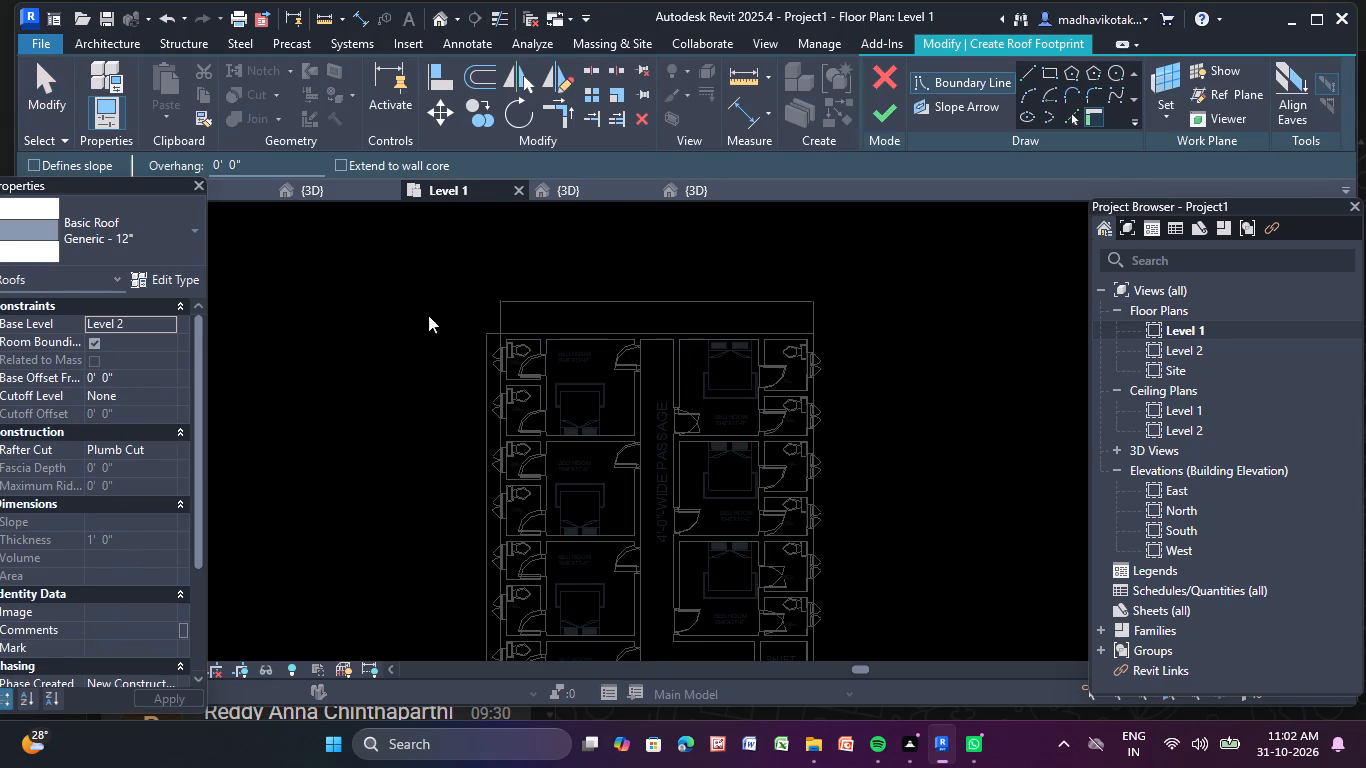
click(1048, 76)
scroll(511, 330, up, 9)
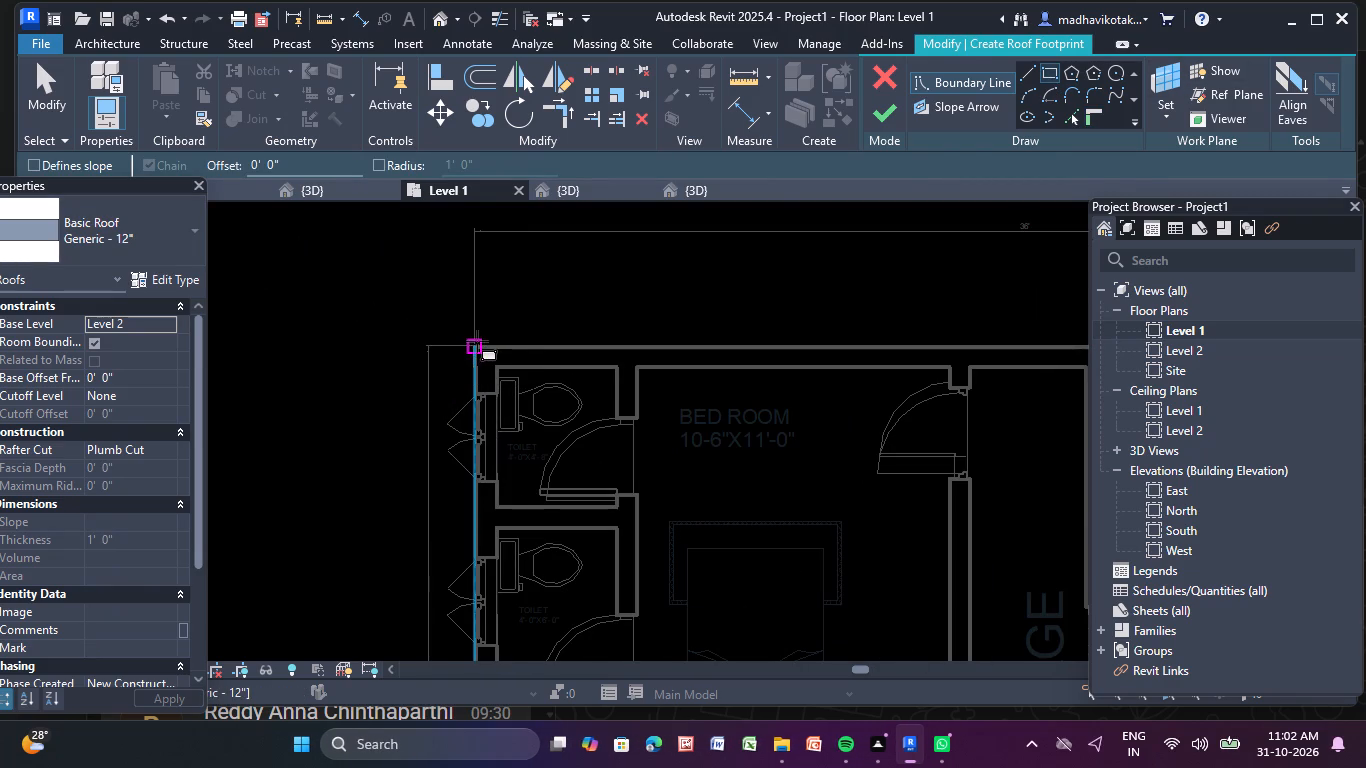
click(473, 348)
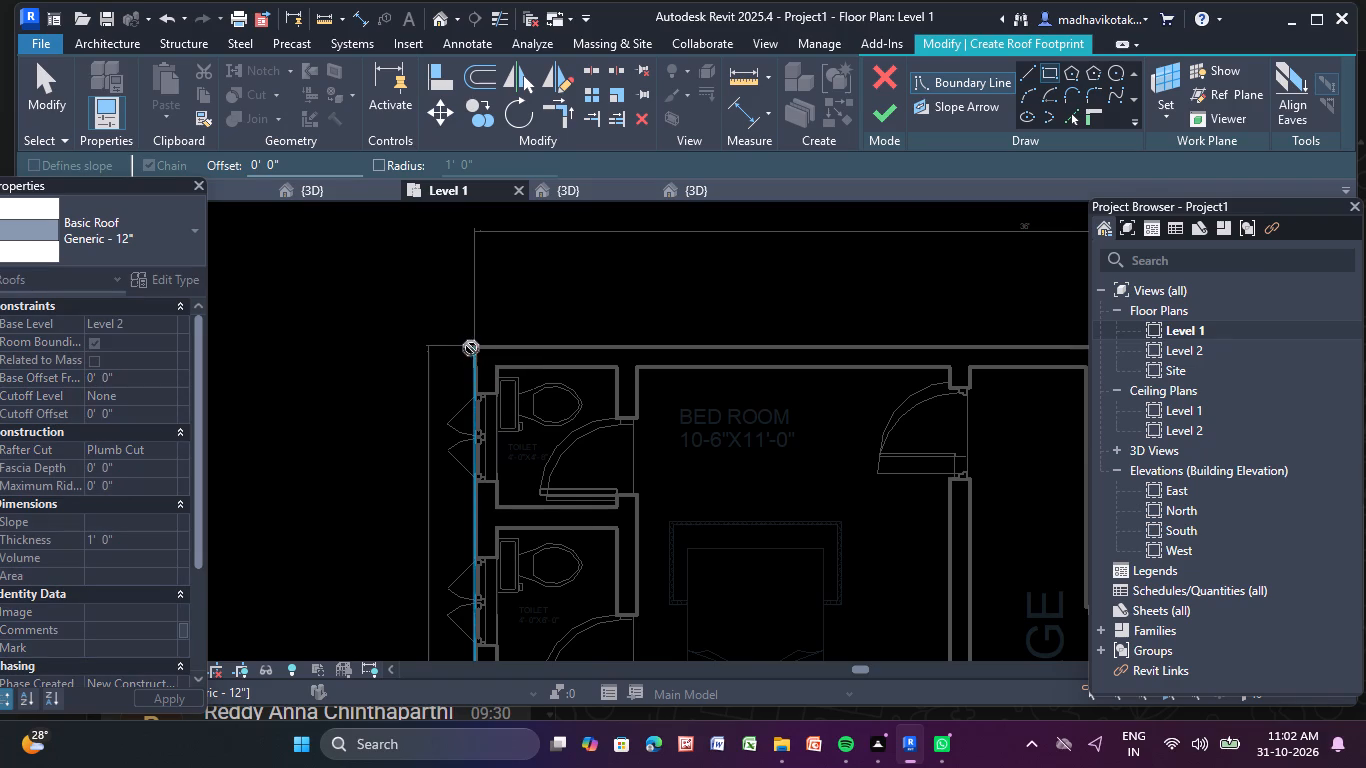
Switch to Spotify.
click(874, 739)
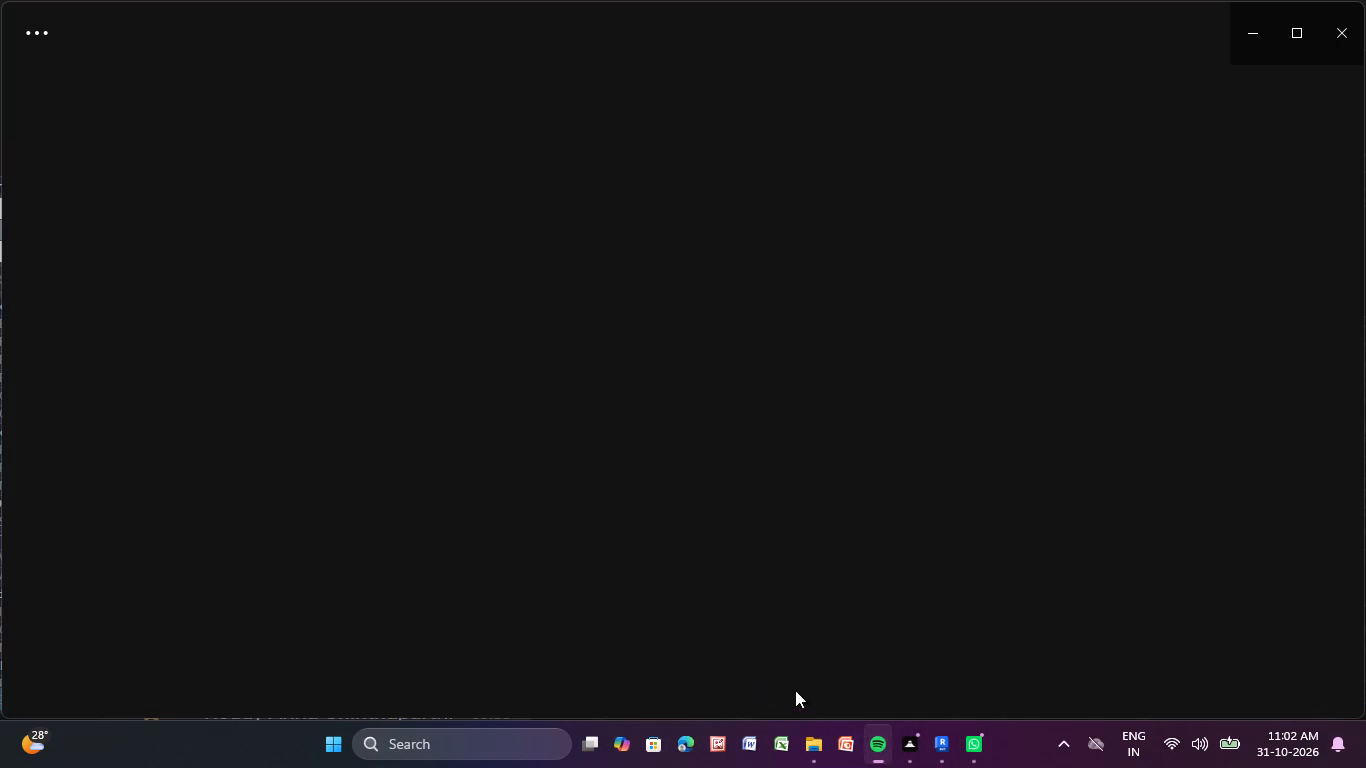
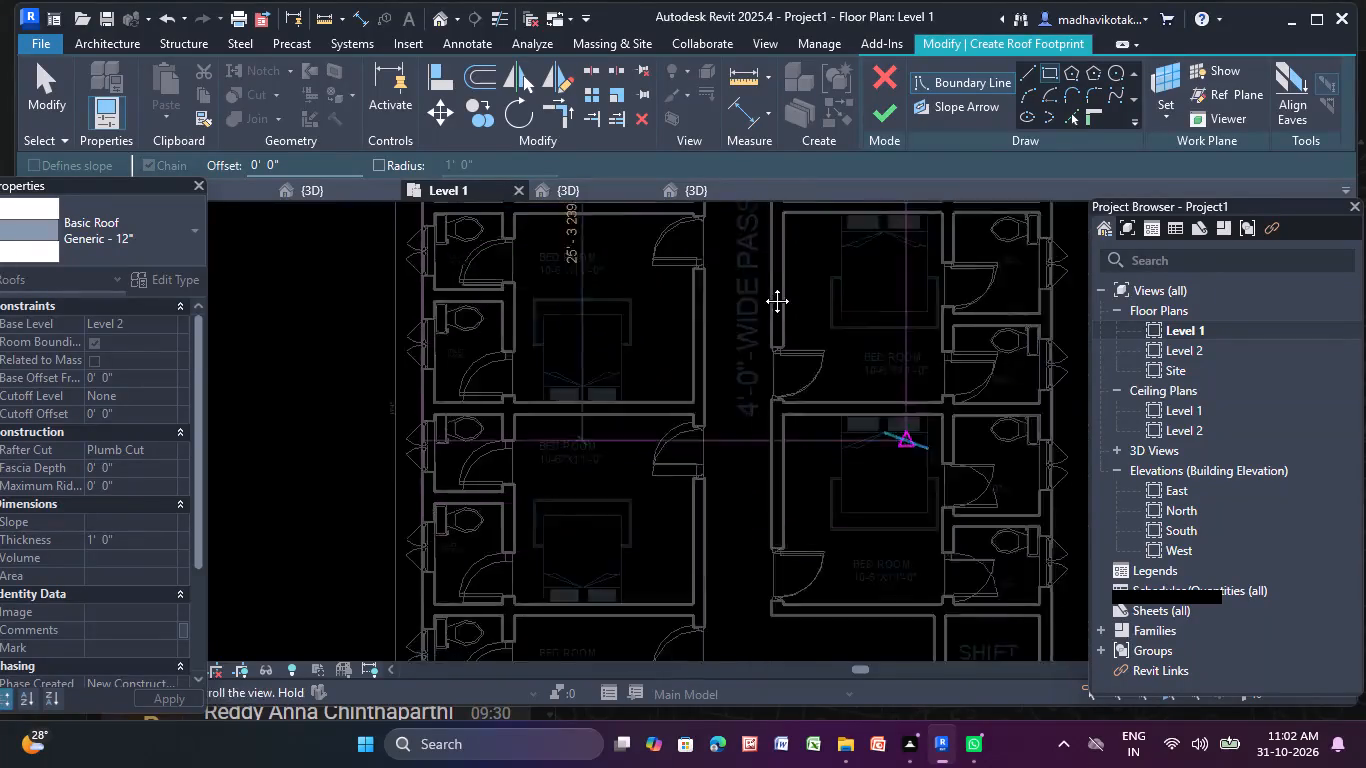
Complete the rectangular roof boundary at the building's lower-right outer wall corner beside the stairs and finish the Level 2 roof footprint.
middle_drag(852, 545, 925, 309)
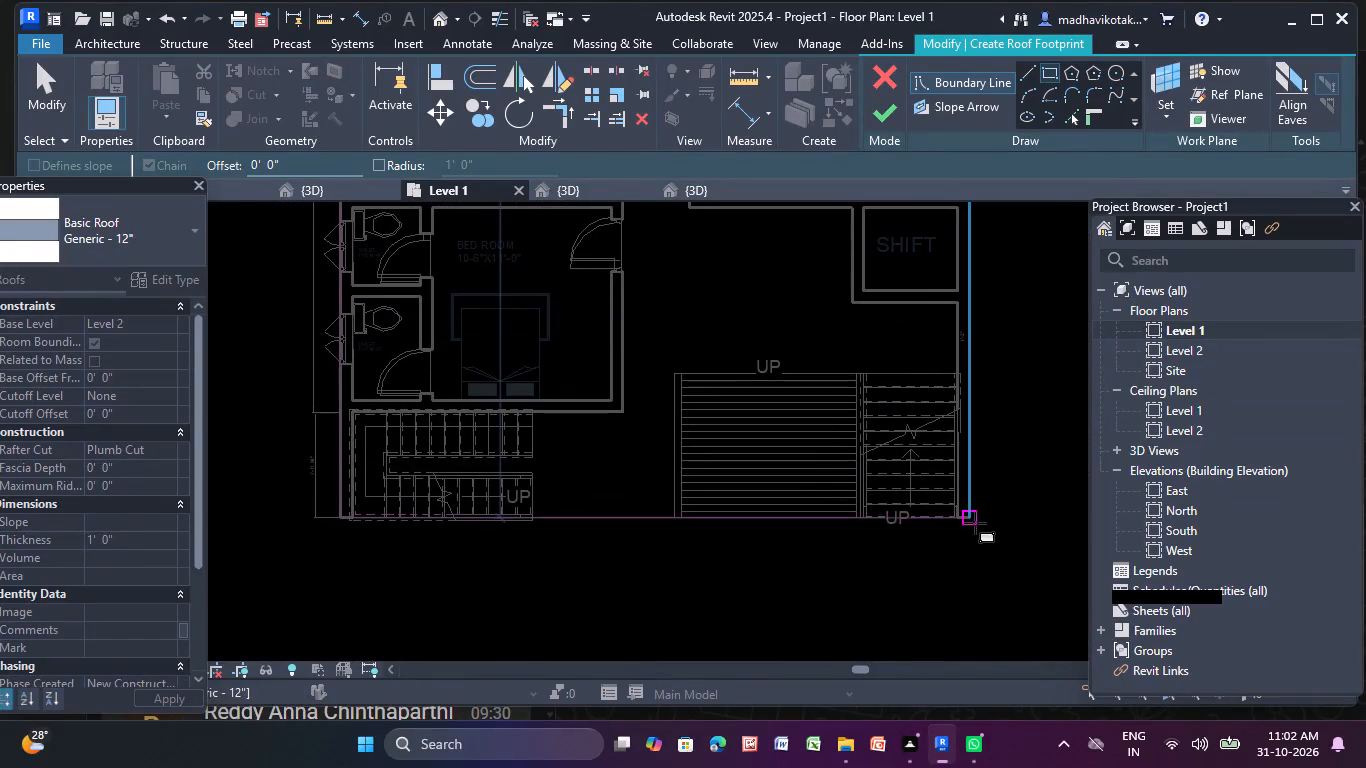
scroll(969, 507, up, 4)
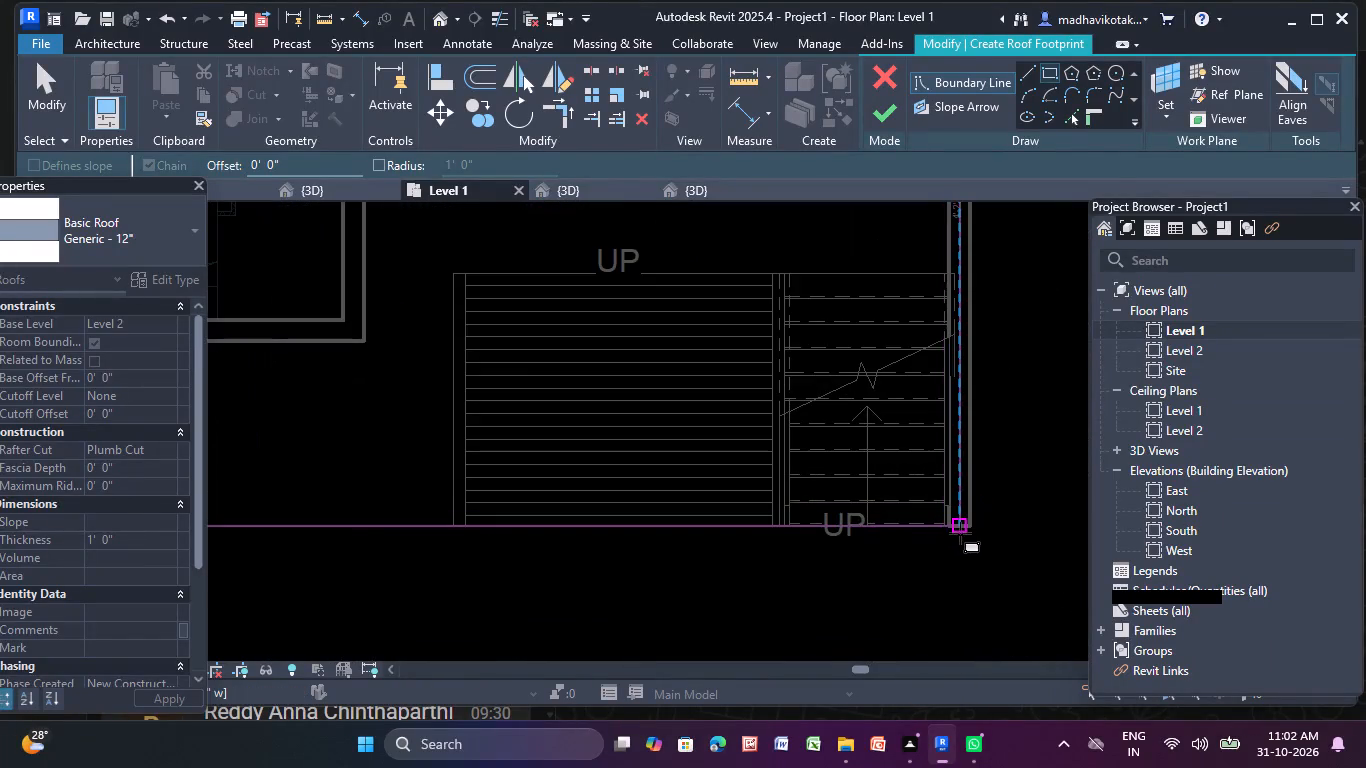
click(972, 529)
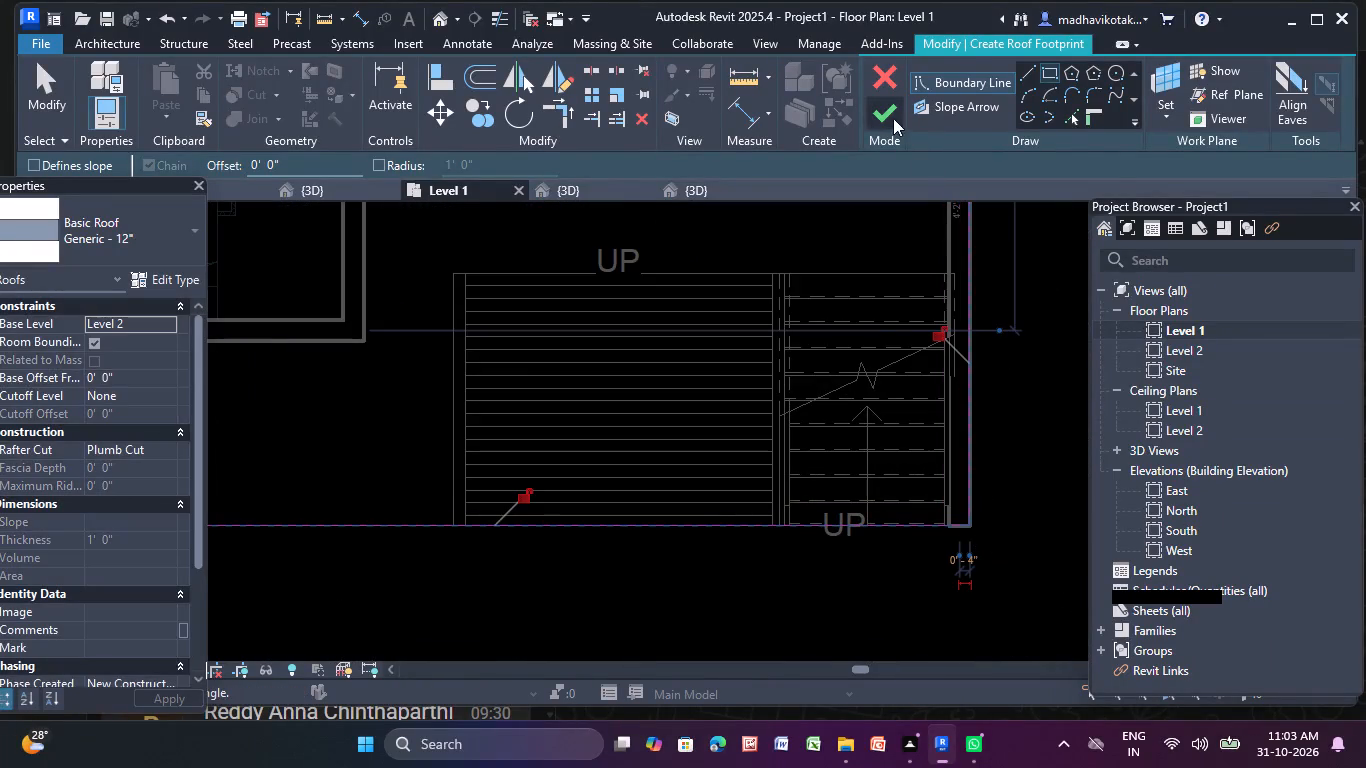
click(892, 118)
click(537, 593)
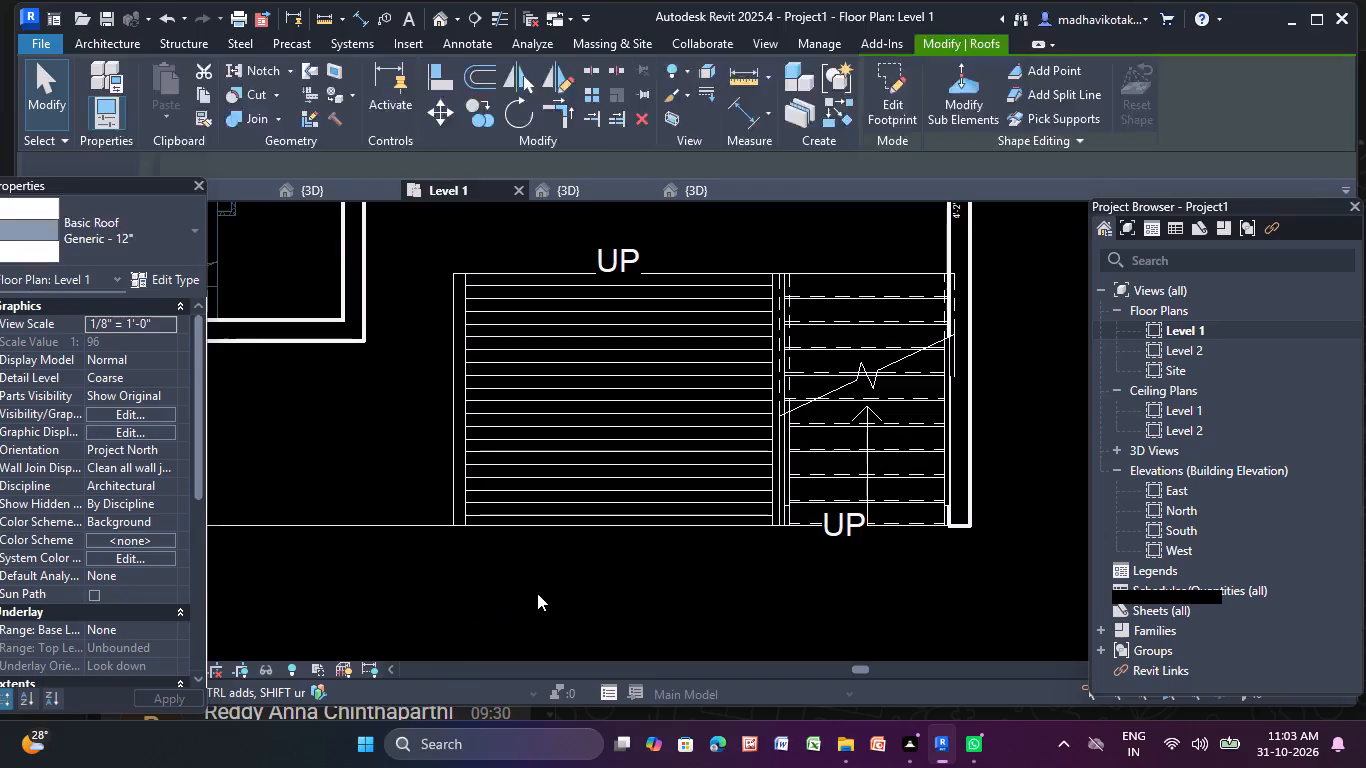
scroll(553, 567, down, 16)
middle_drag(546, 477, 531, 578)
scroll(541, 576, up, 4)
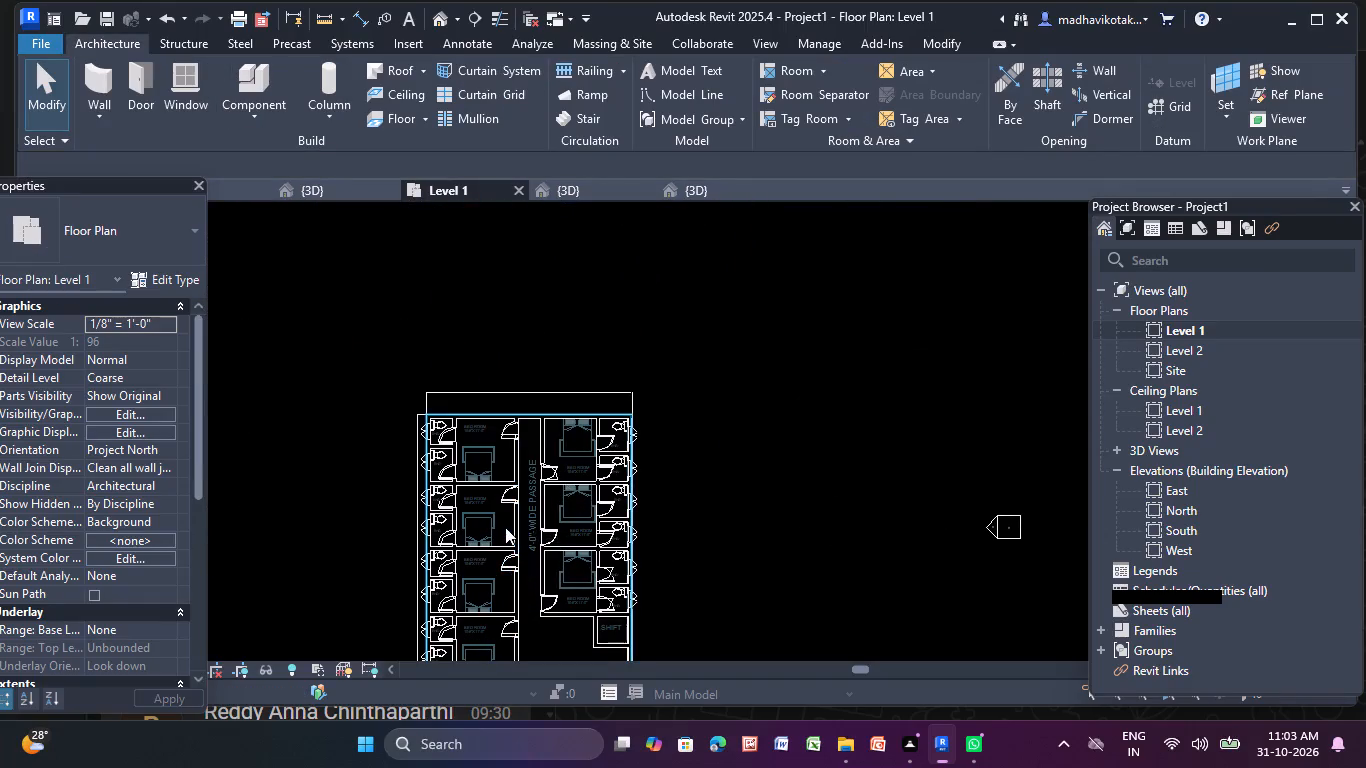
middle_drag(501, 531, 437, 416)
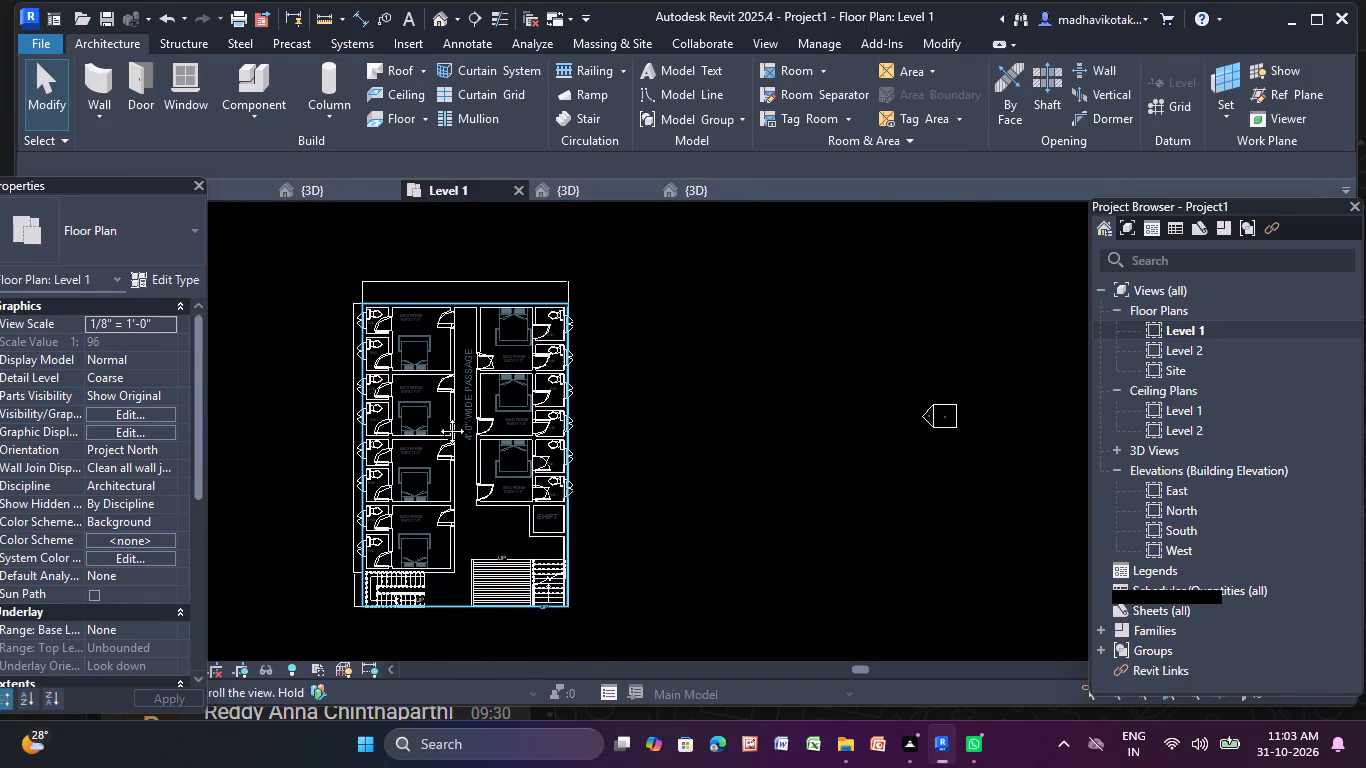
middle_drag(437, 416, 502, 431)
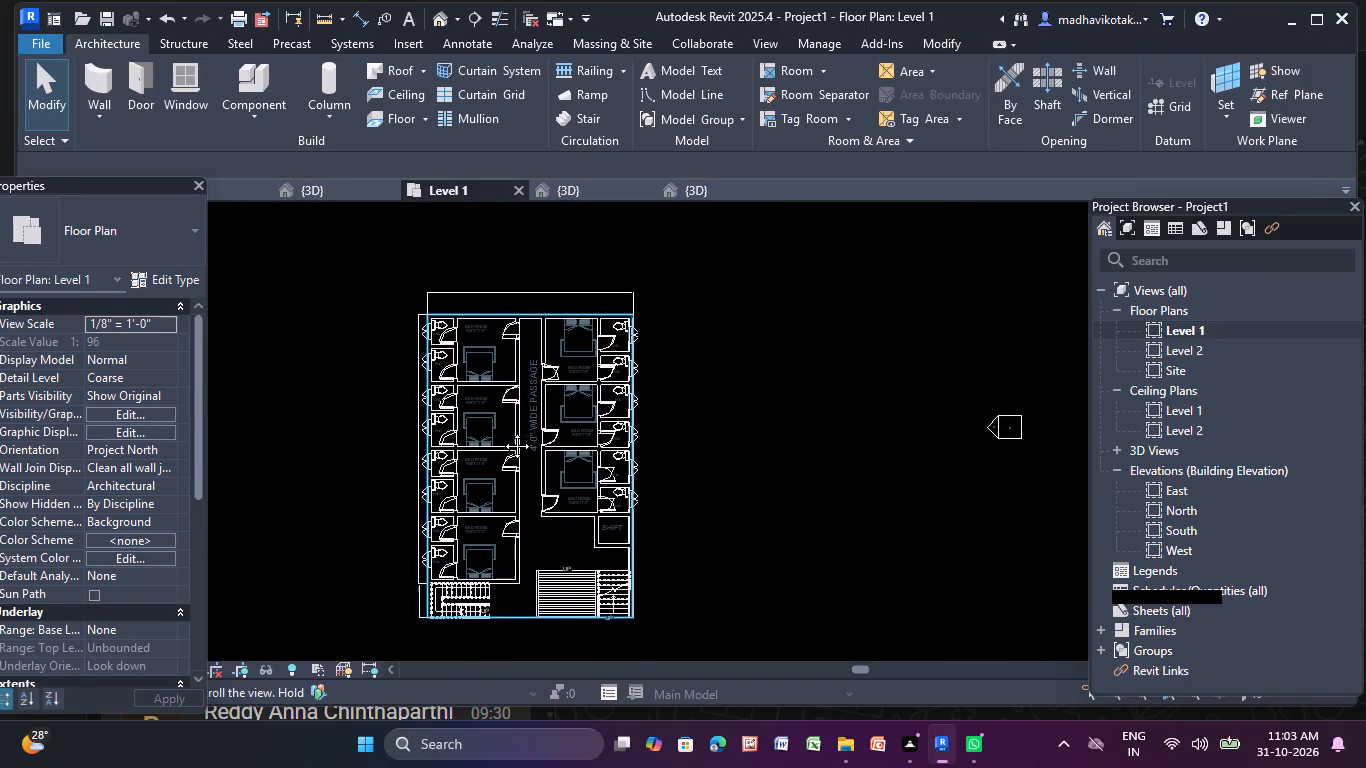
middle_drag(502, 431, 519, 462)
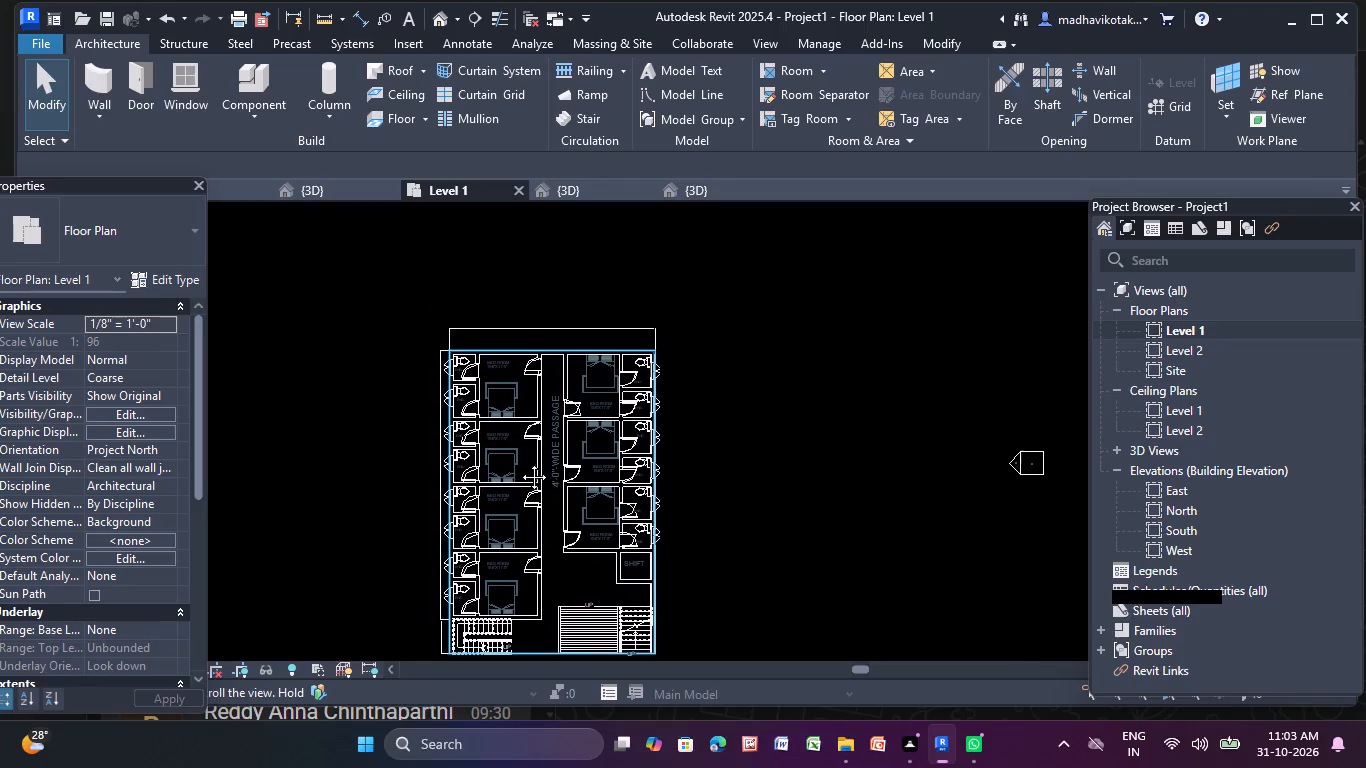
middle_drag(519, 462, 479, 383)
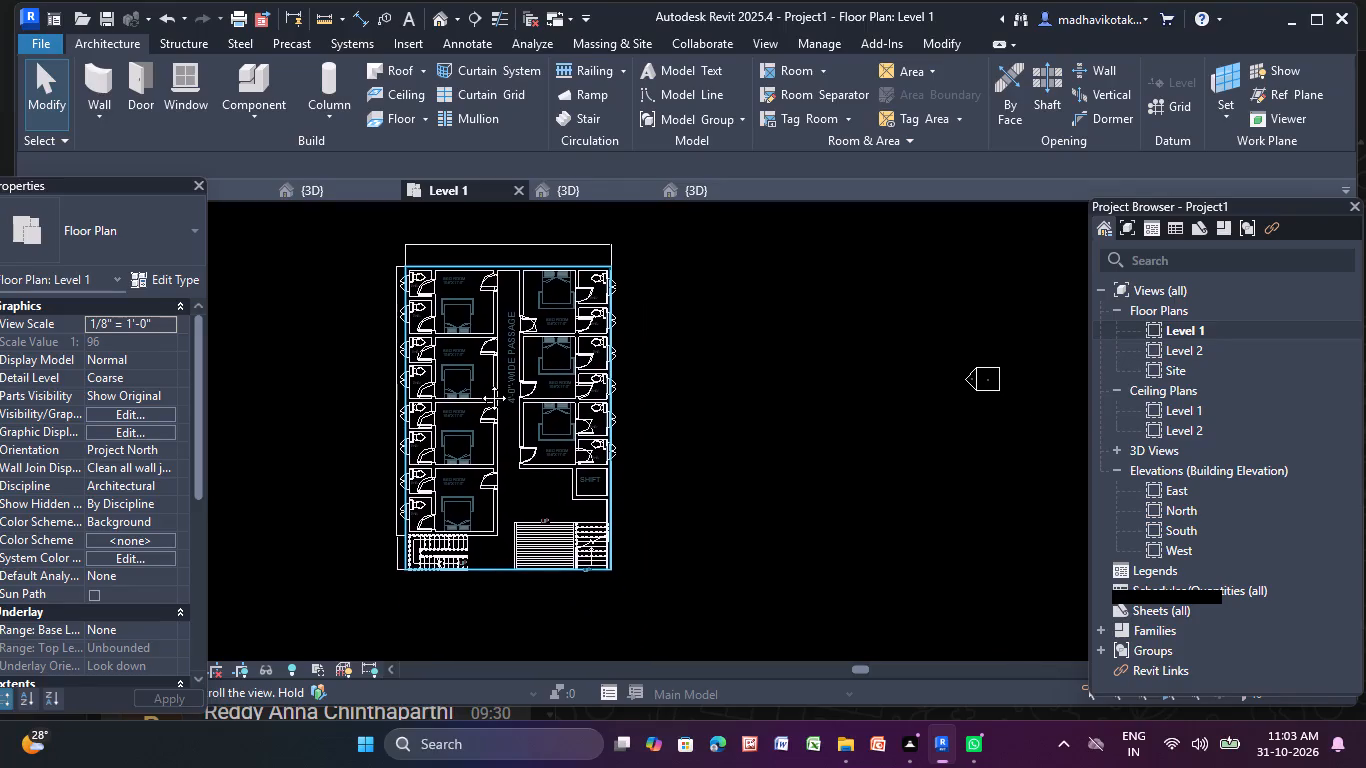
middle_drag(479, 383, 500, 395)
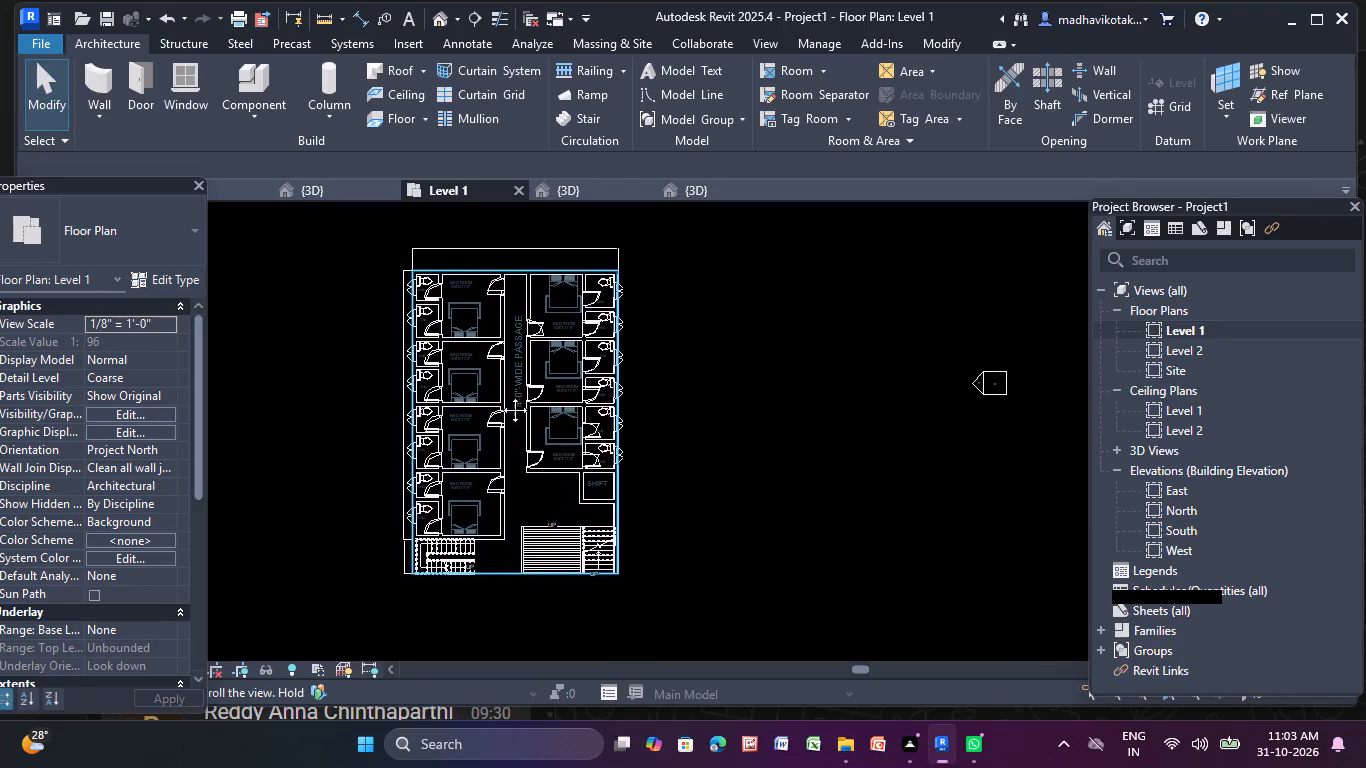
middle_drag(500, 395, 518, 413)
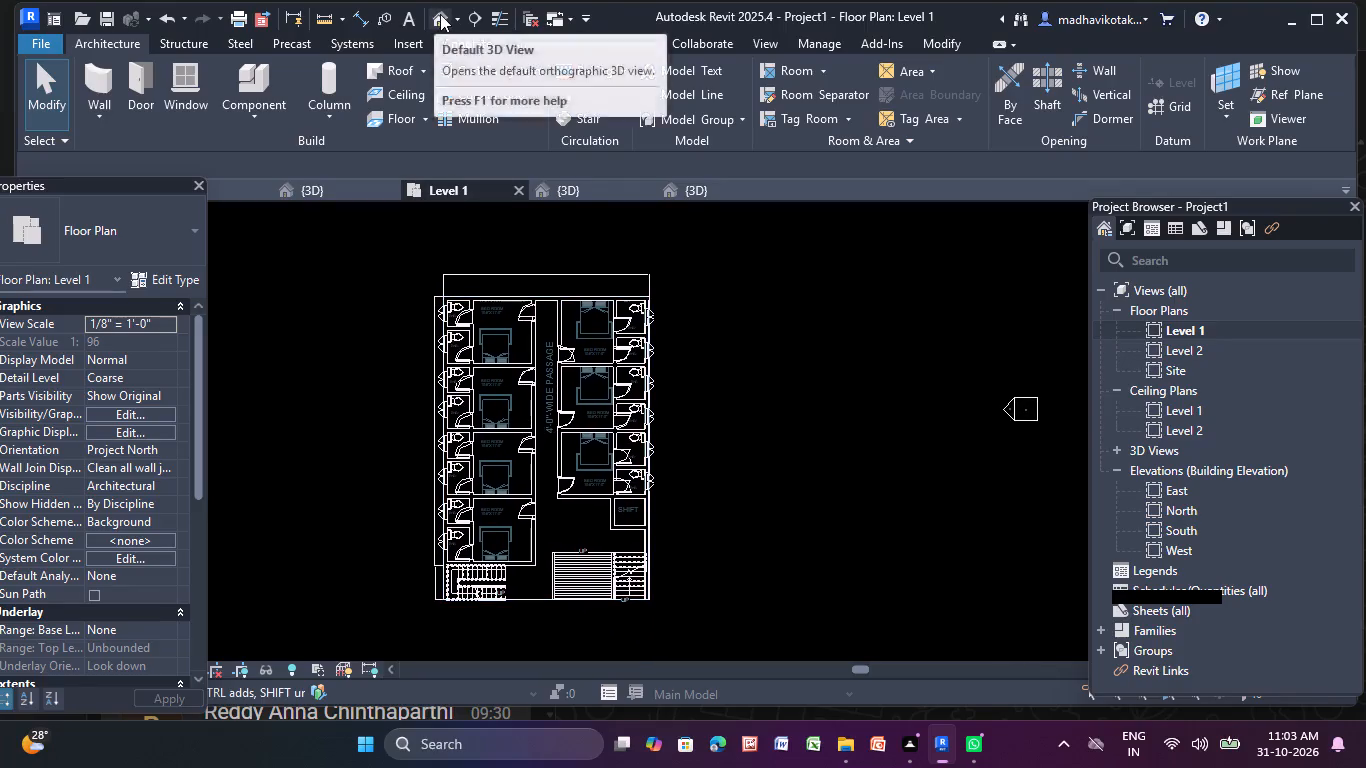
Open the 3D view and examine where the staircase and its railing meet the flat roof.
click(440, 14)
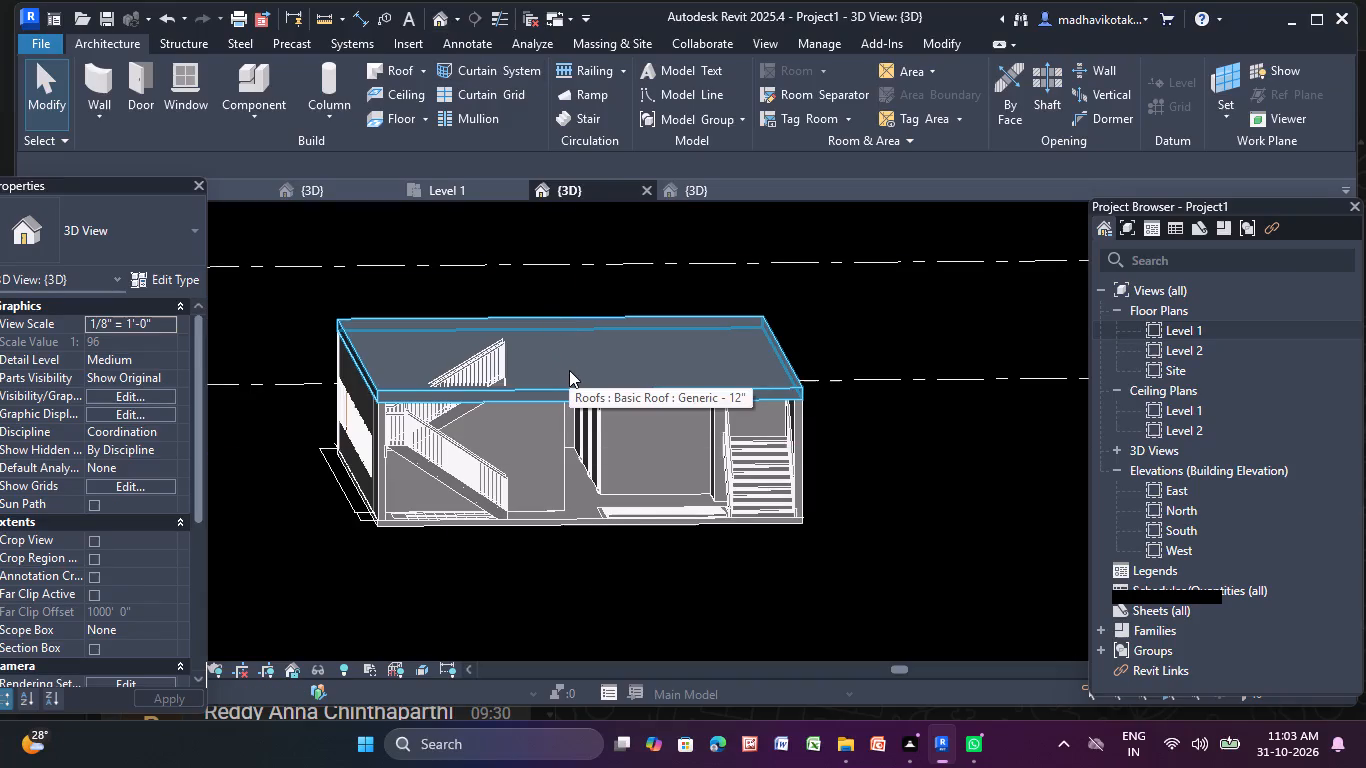
click(569, 370)
click(617, 274)
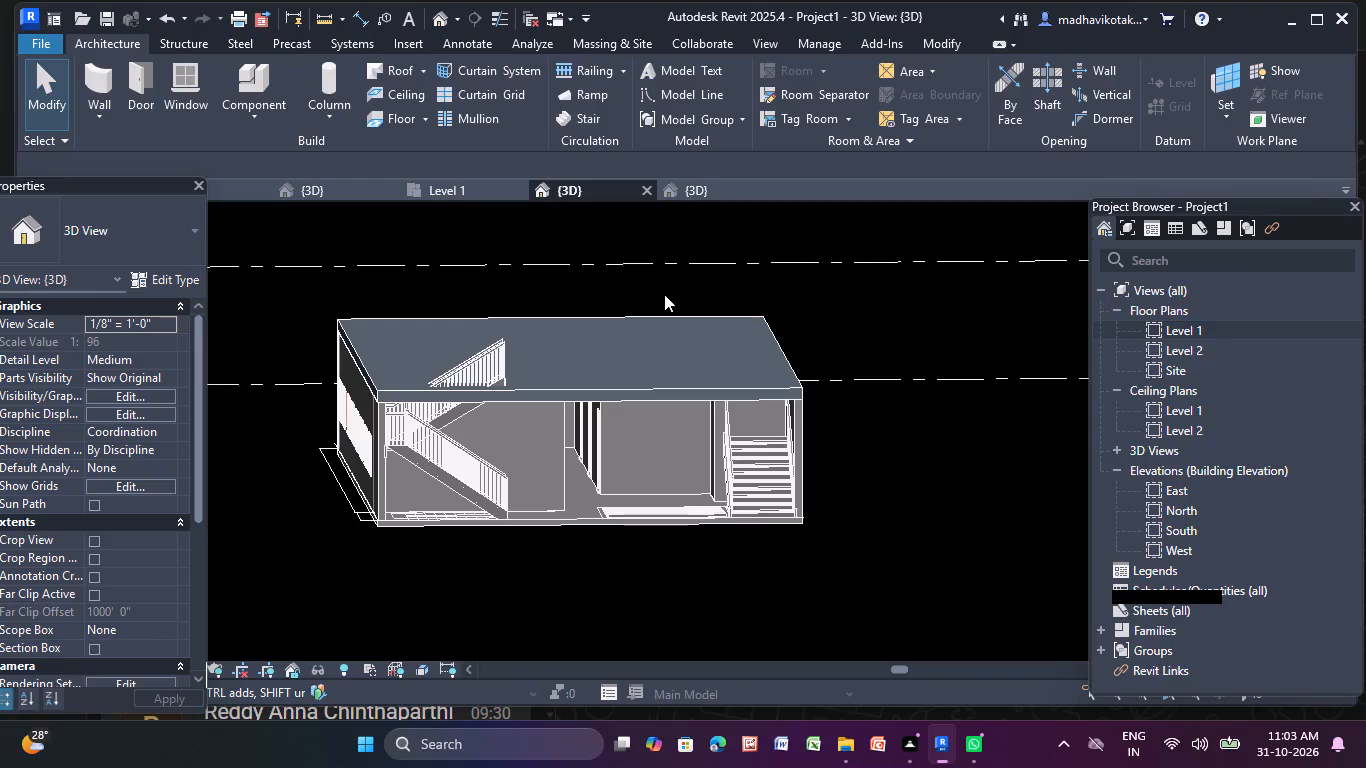
shift+middle_drag(779, 543, 766, 494)
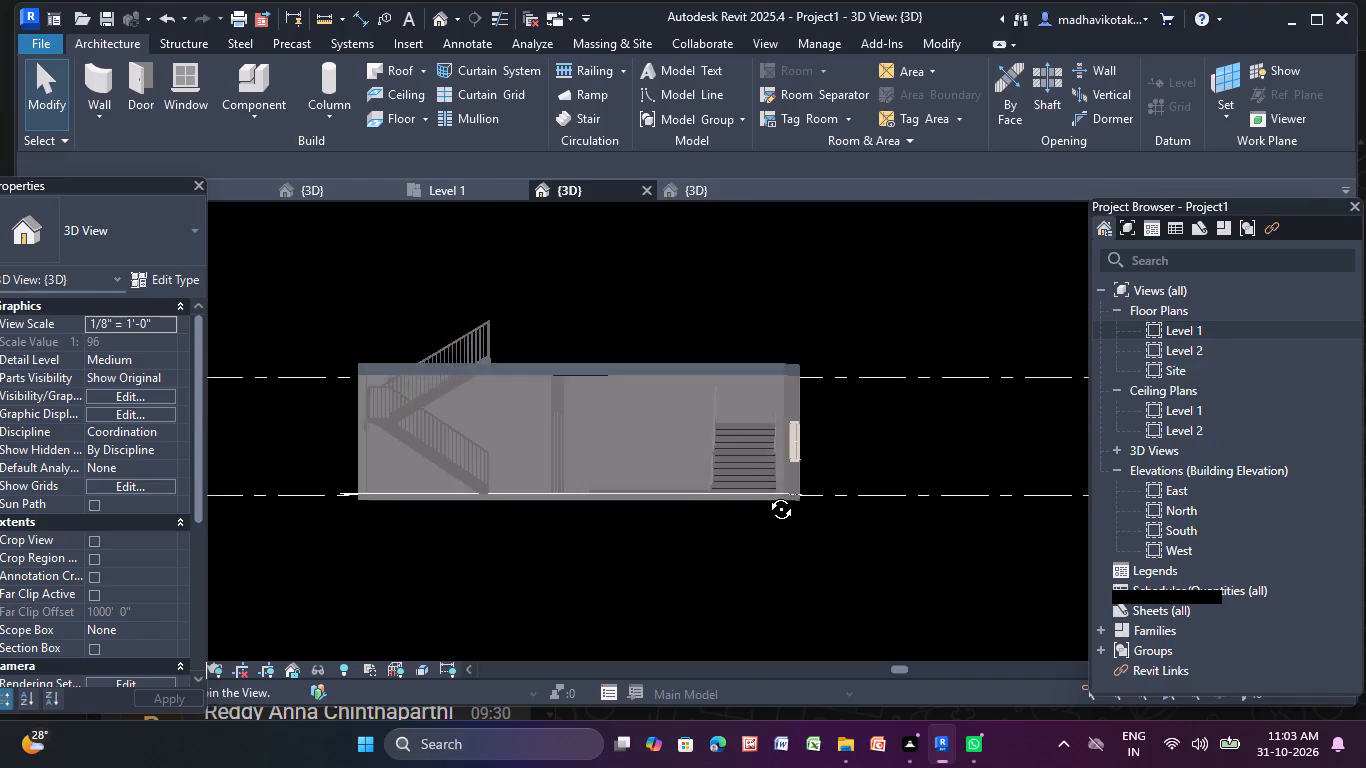
shift+middle_drag(766, 494, 770, 529)
middle_drag(589, 388, 598, 492)
scroll(575, 480, up, 3)
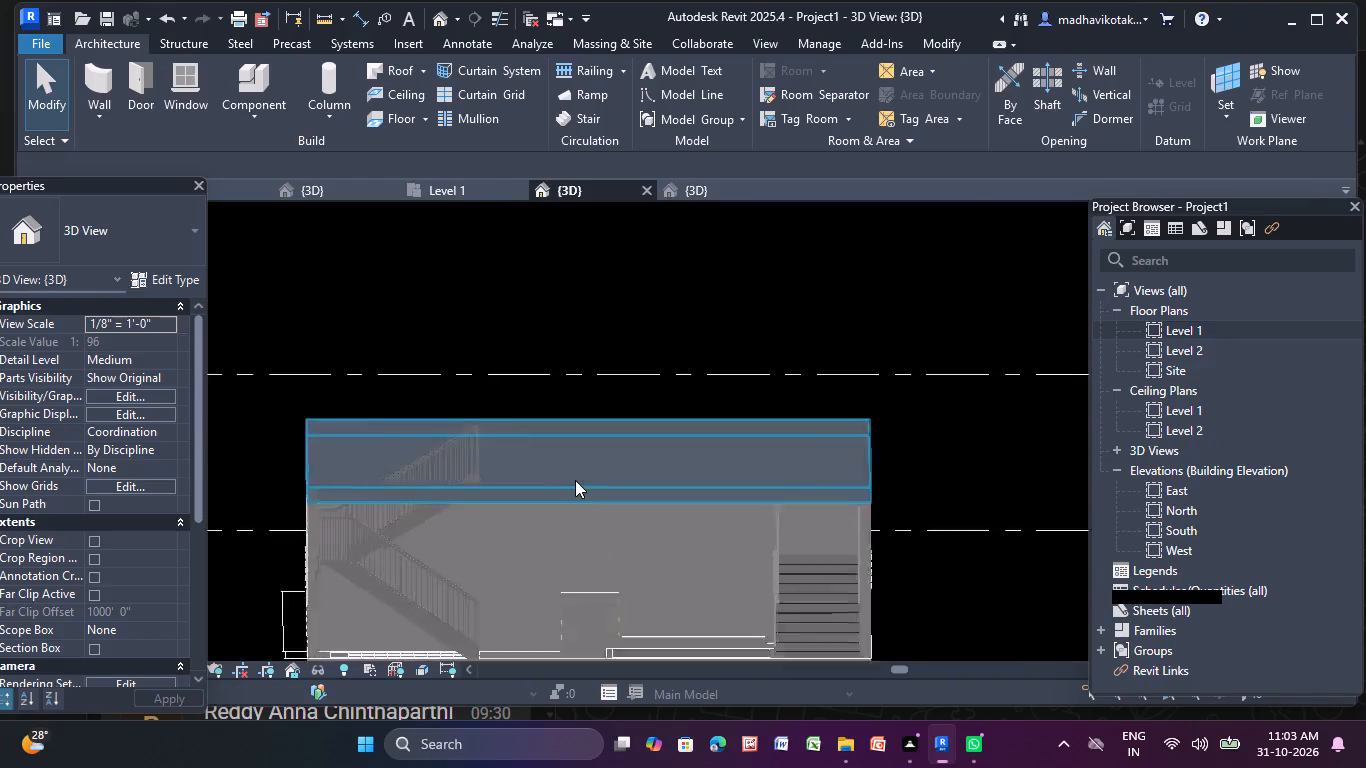
scroll(575, 480, up, 3)
middle_drag(576, 476, 659, 418)
shift+middle_drag(675, 397, 669, 406)
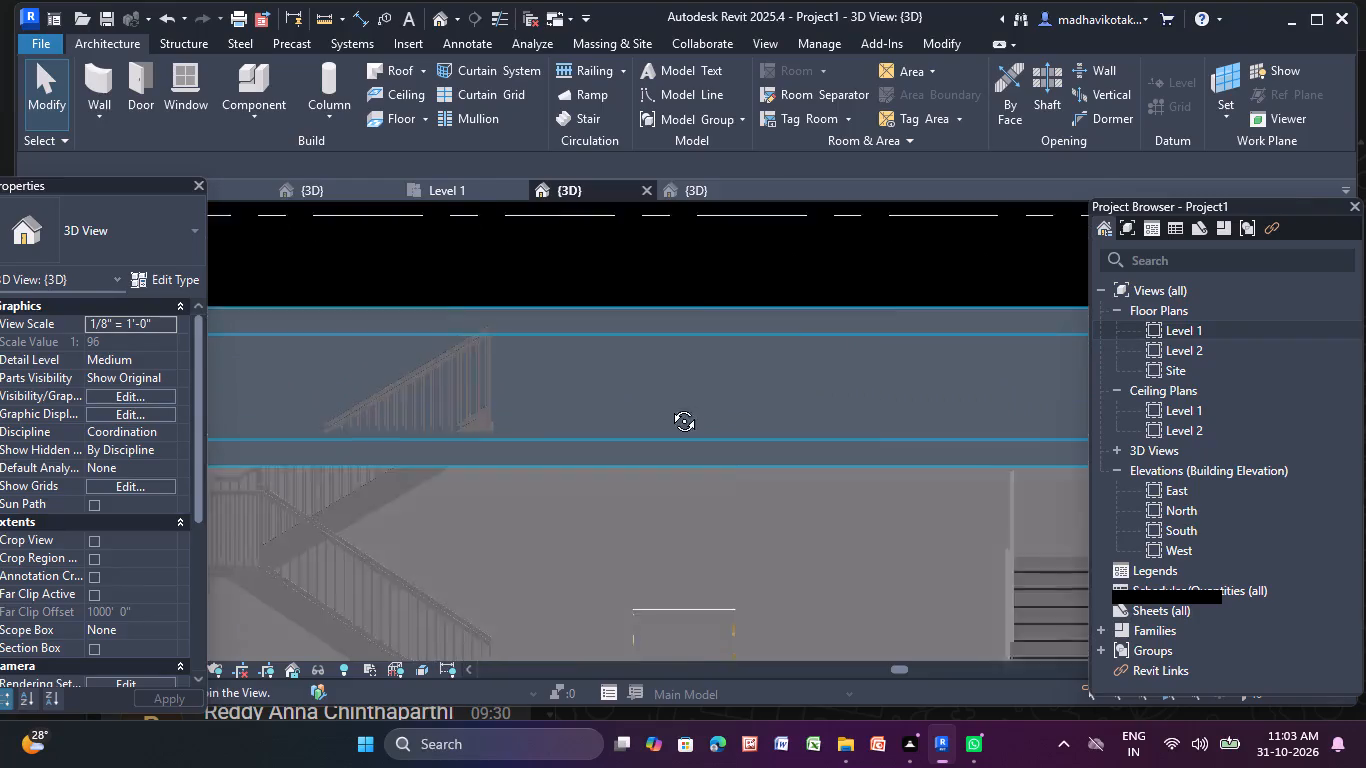
shift+middle_drag(669, 406, 658, 401)
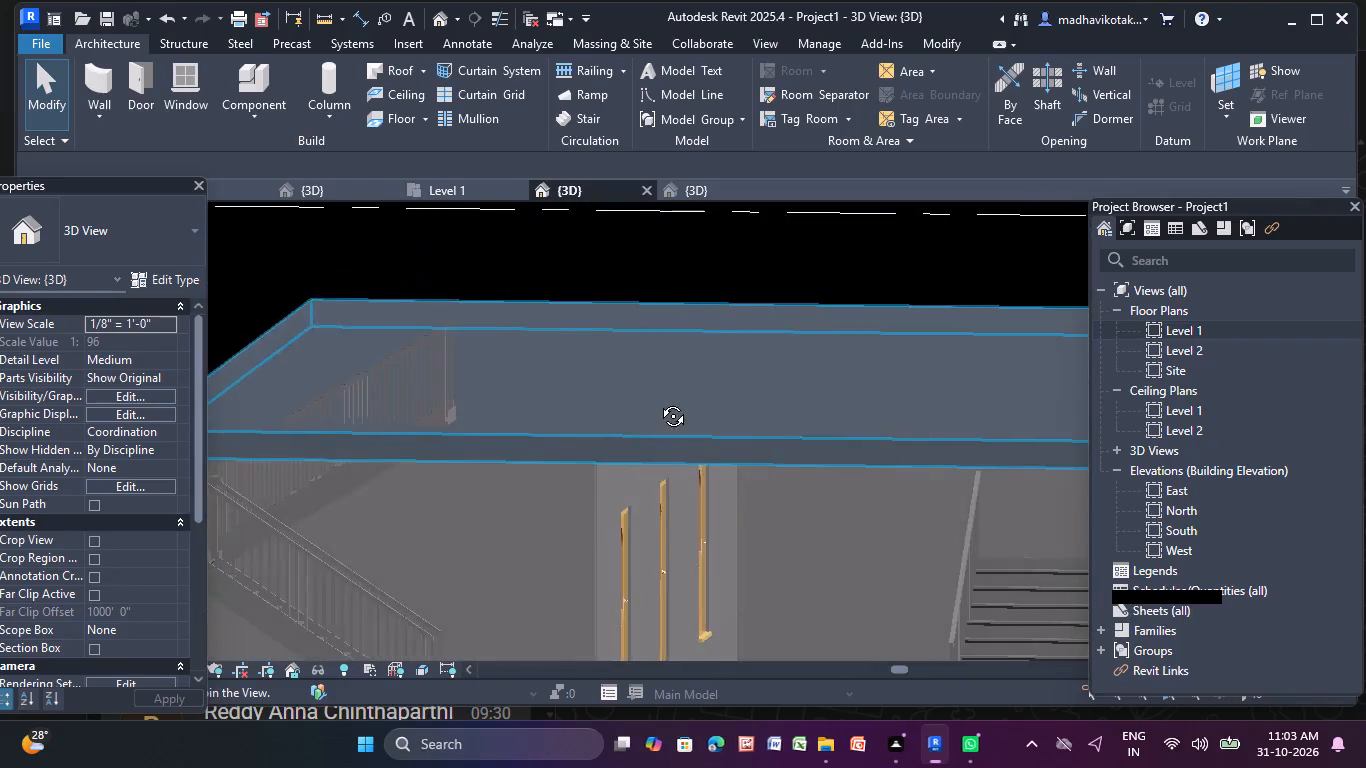
shift+middle_drag(658, 401, 693, 394)
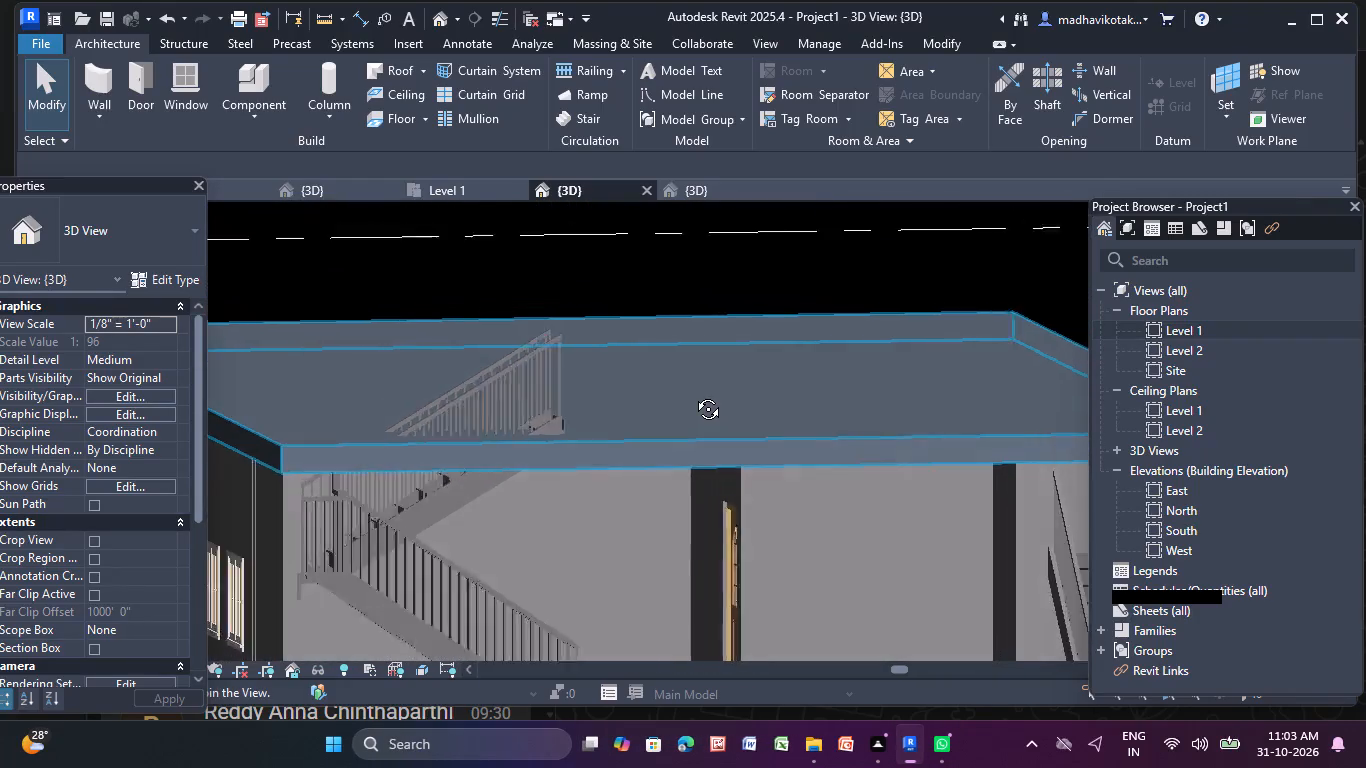
shift+middle_drag(693, 394, 662, 395)
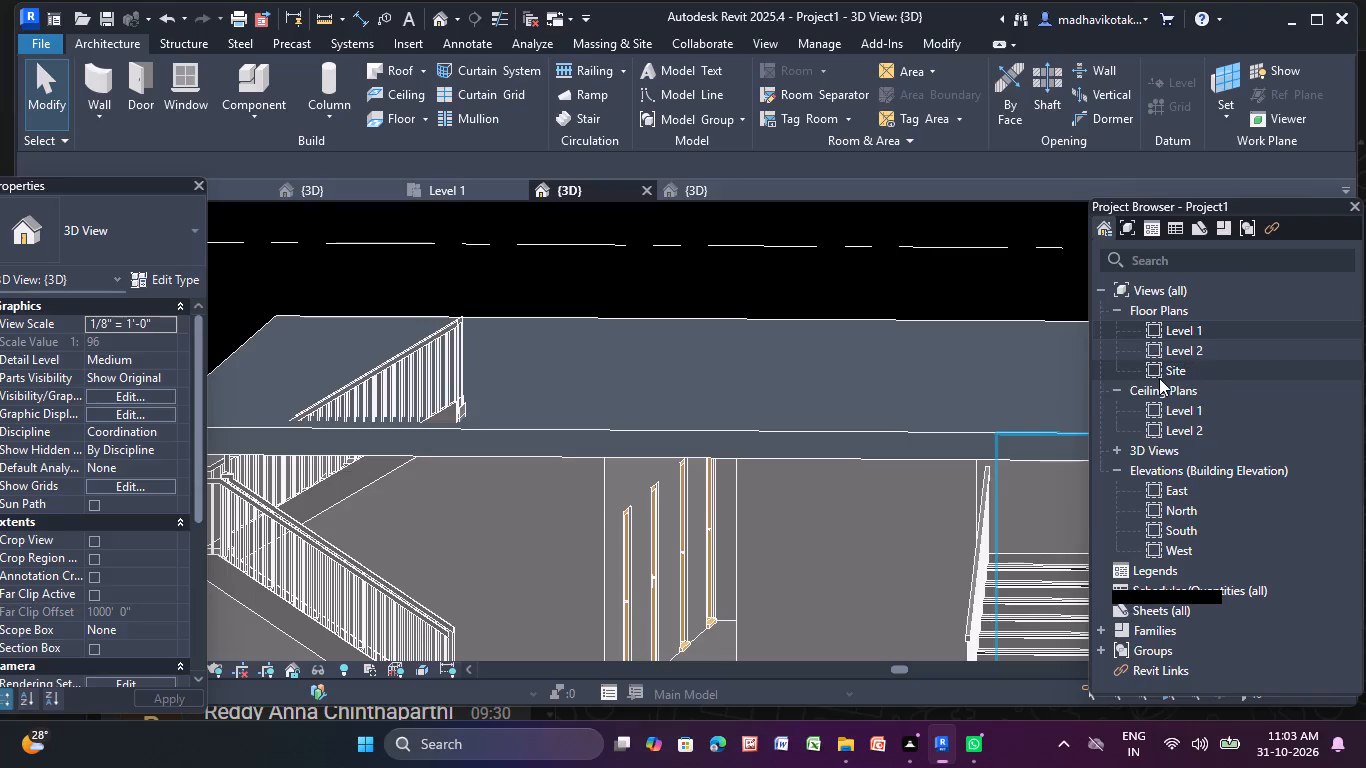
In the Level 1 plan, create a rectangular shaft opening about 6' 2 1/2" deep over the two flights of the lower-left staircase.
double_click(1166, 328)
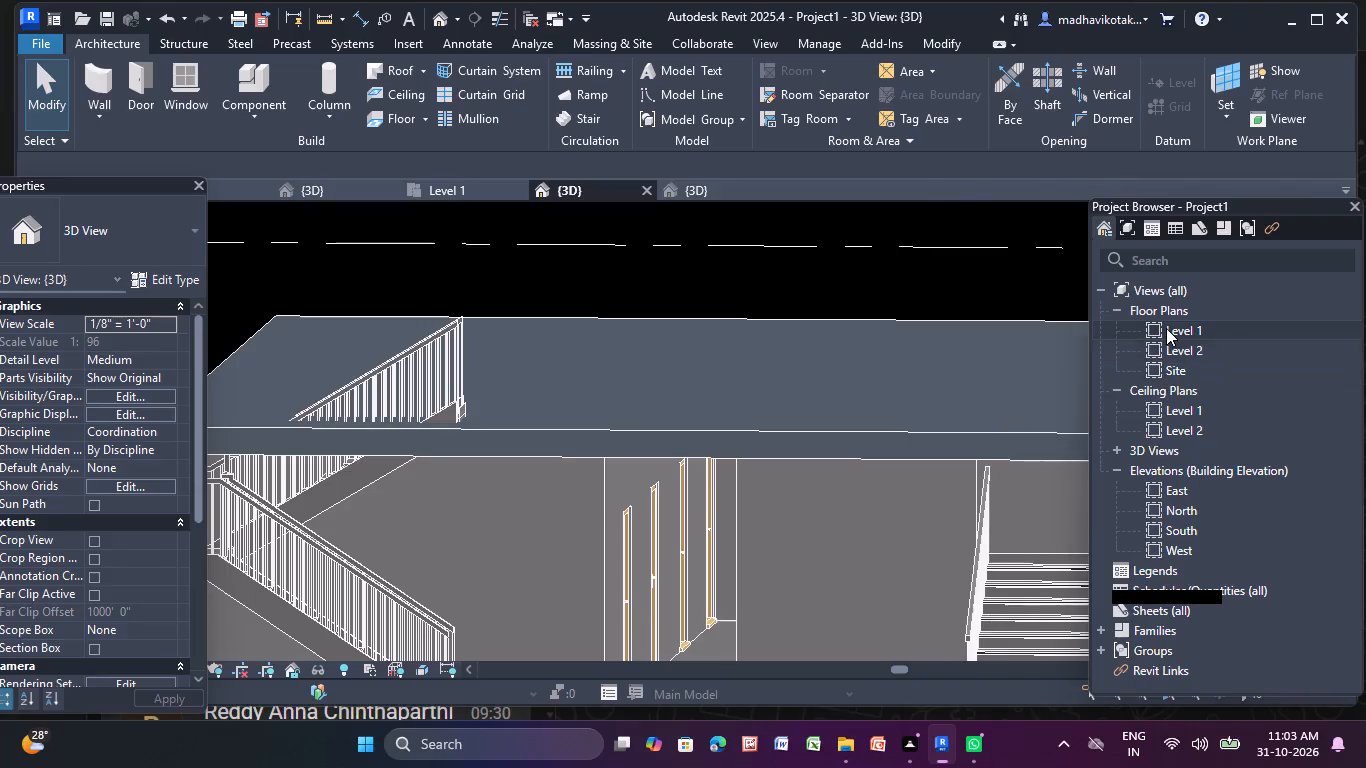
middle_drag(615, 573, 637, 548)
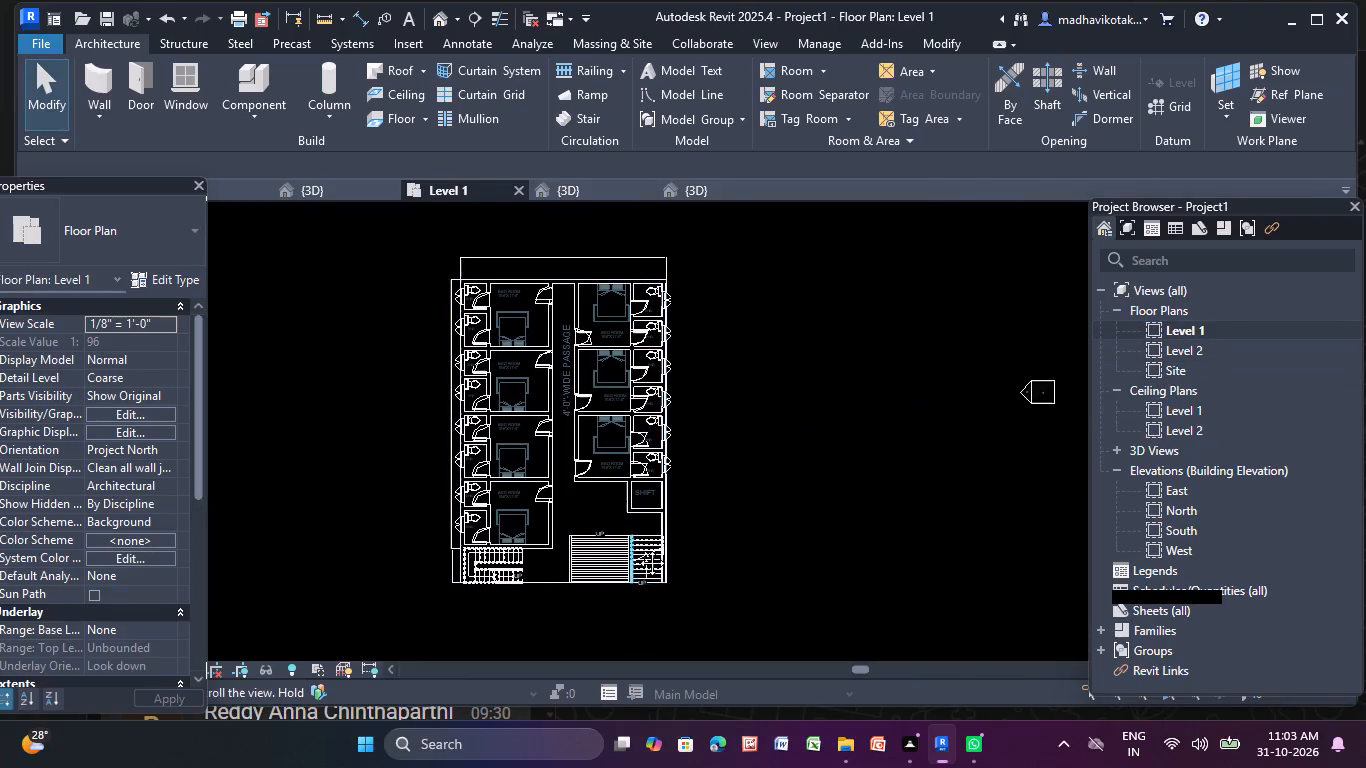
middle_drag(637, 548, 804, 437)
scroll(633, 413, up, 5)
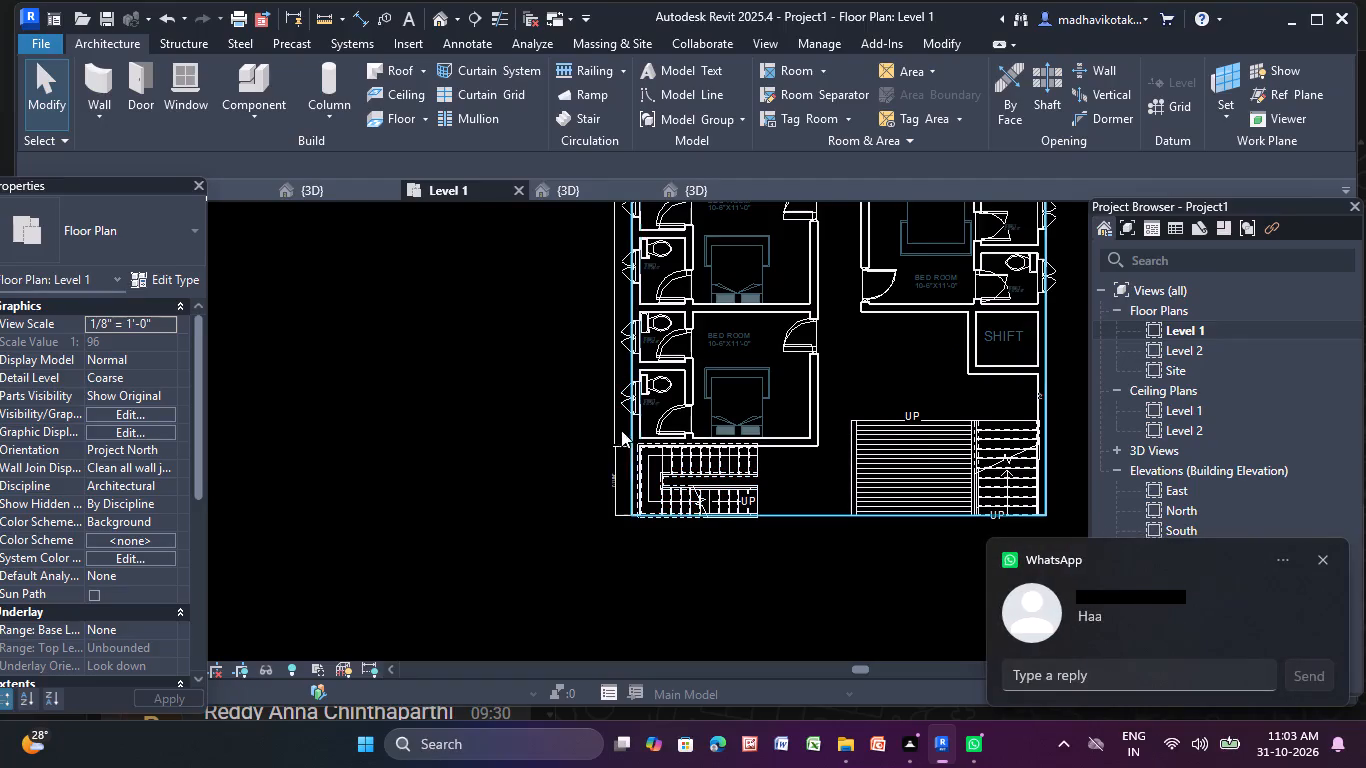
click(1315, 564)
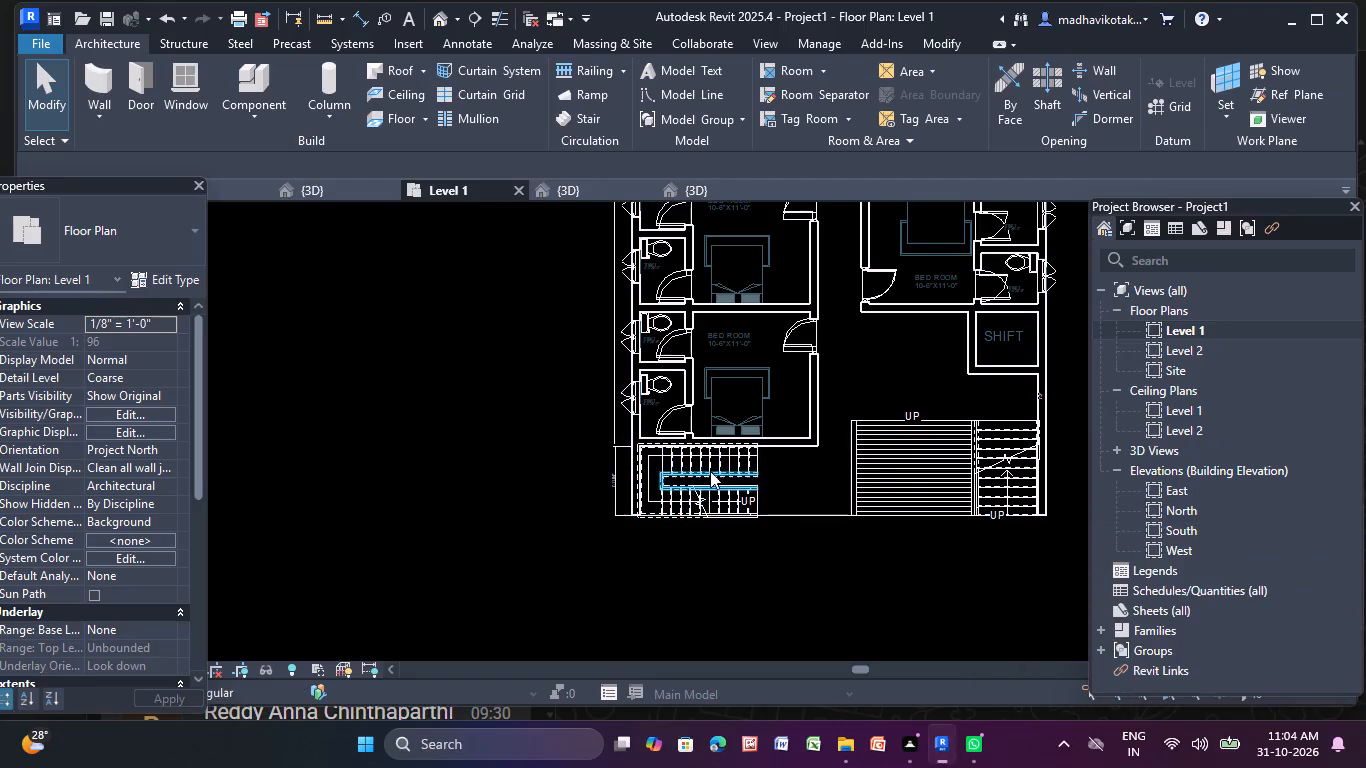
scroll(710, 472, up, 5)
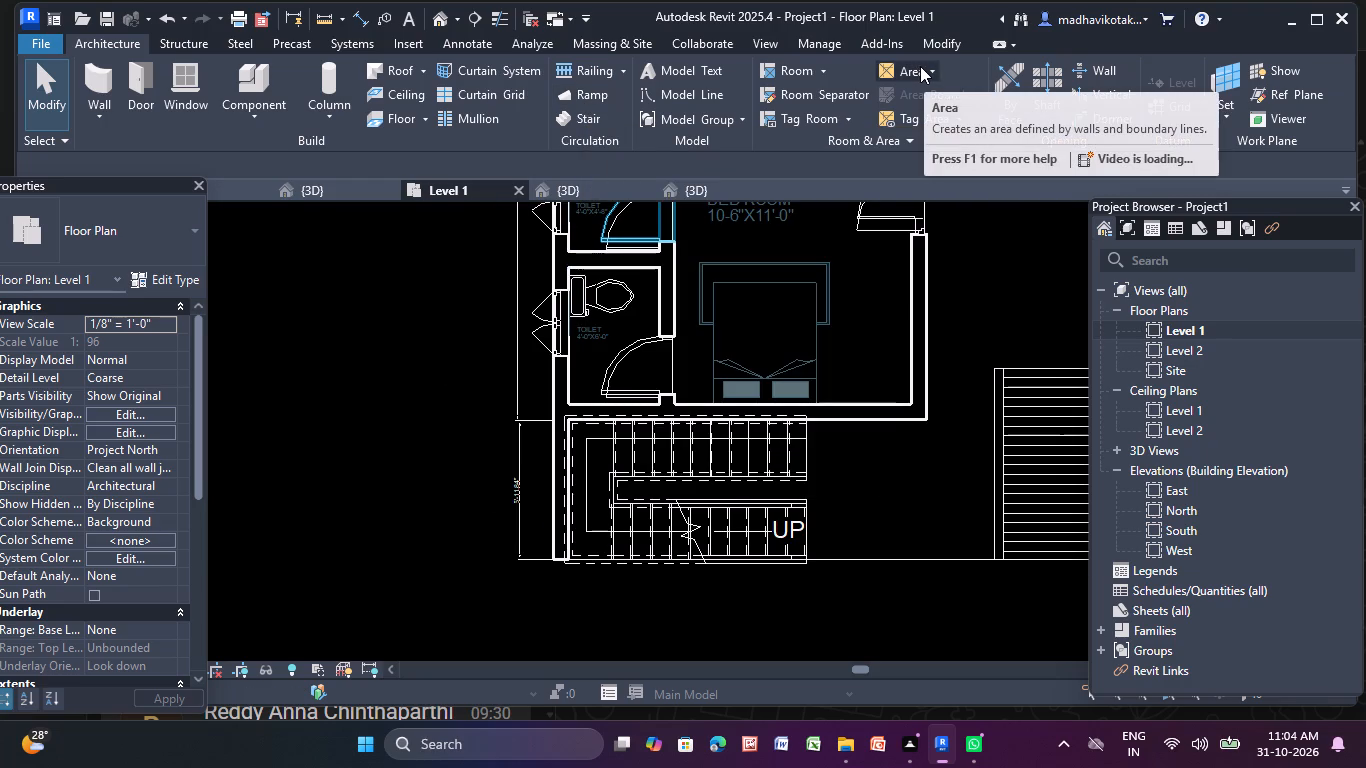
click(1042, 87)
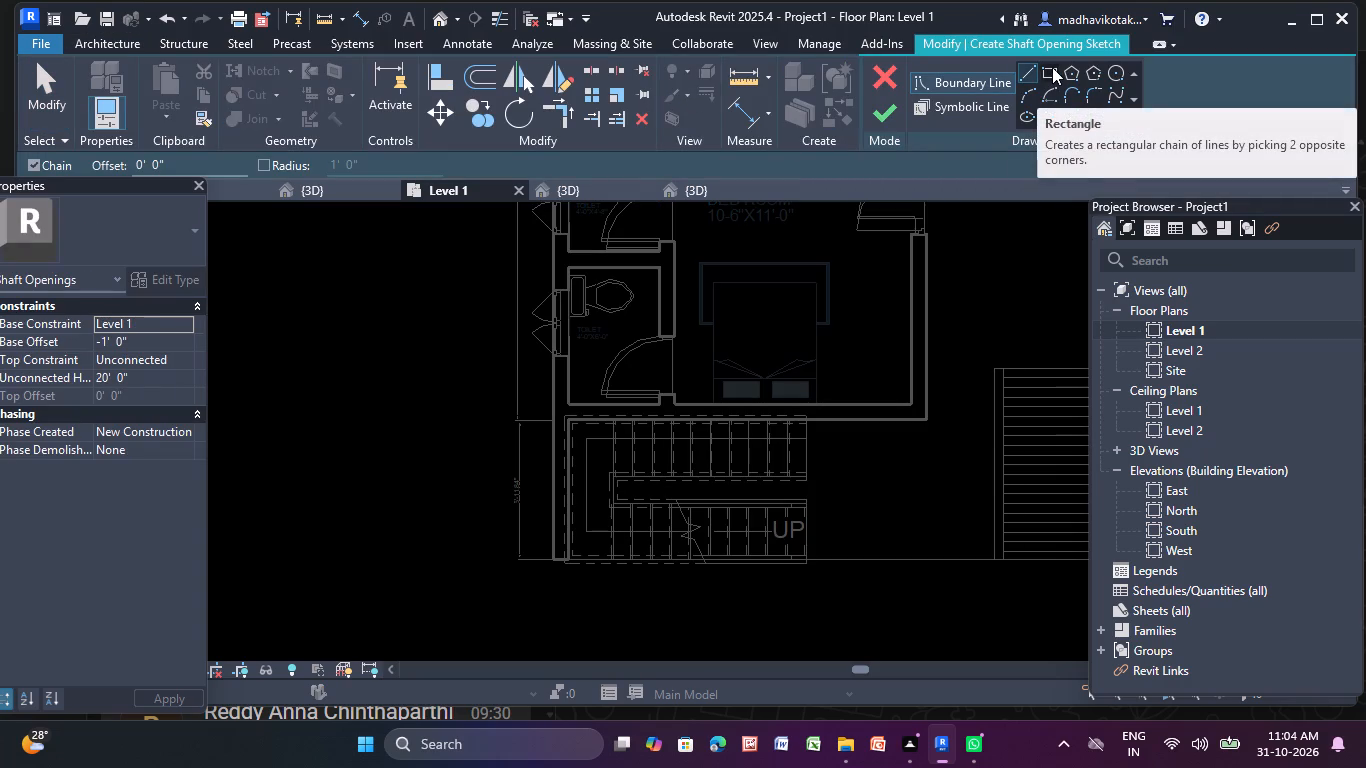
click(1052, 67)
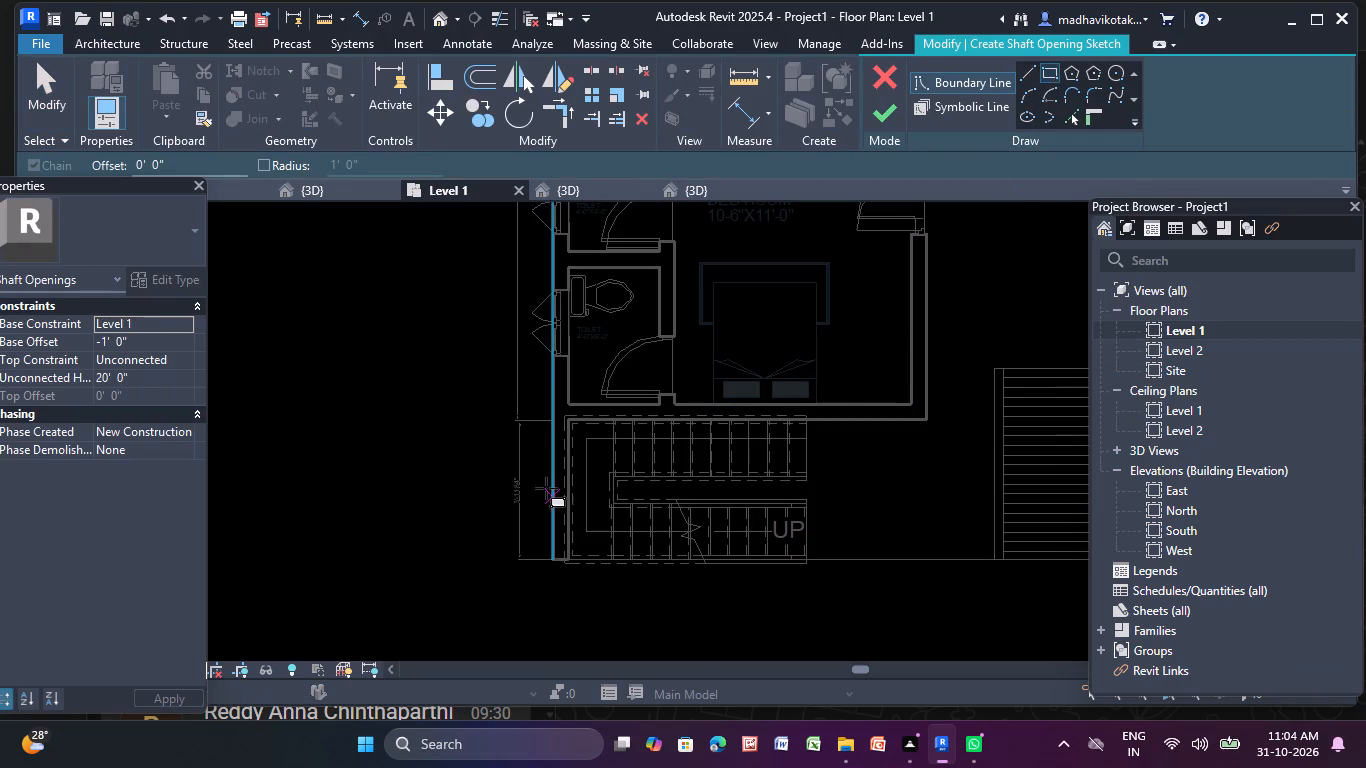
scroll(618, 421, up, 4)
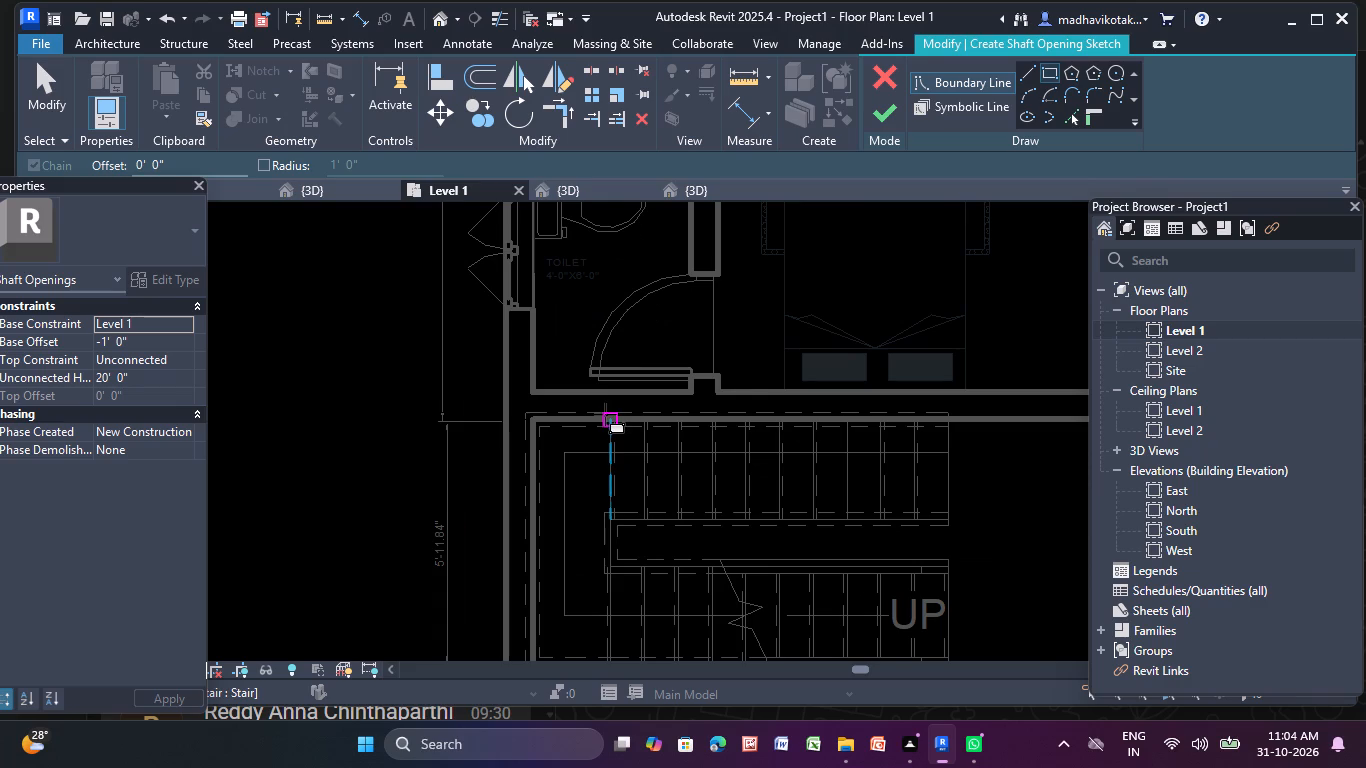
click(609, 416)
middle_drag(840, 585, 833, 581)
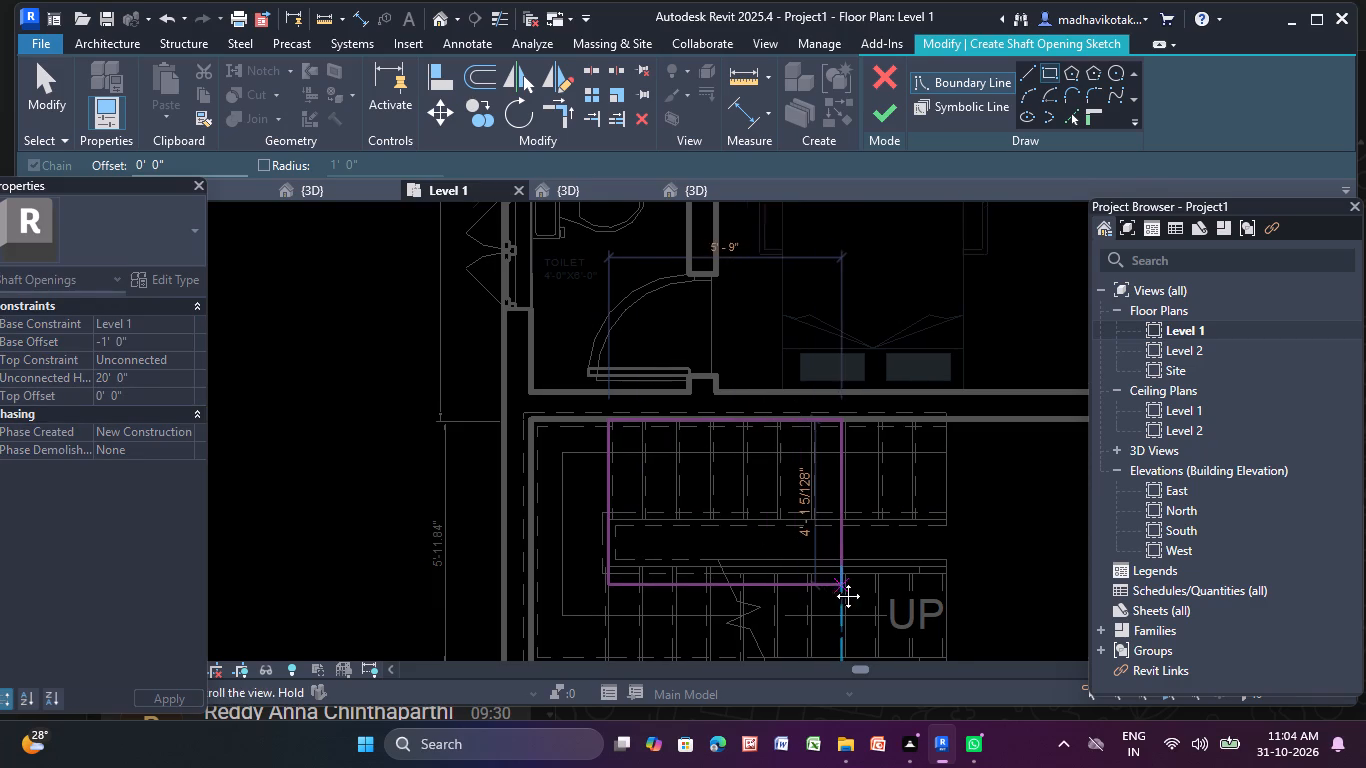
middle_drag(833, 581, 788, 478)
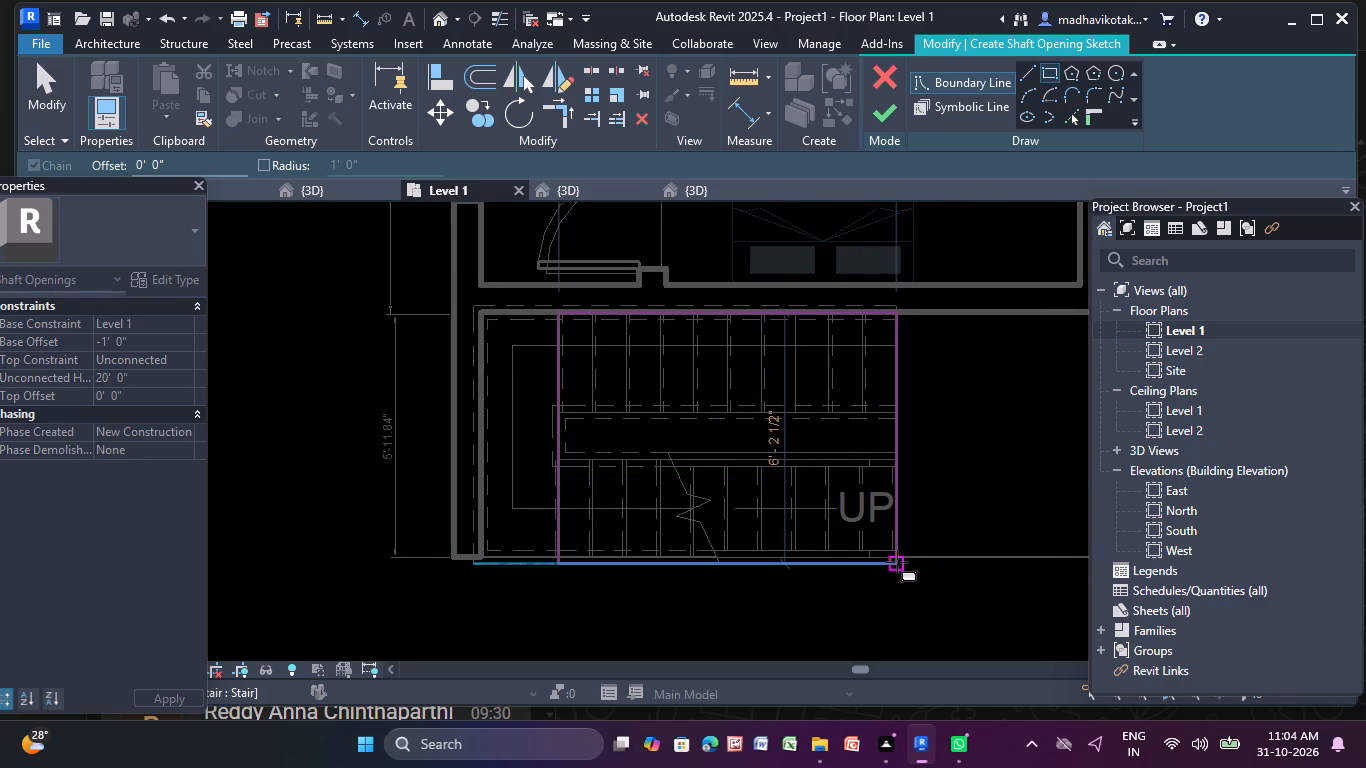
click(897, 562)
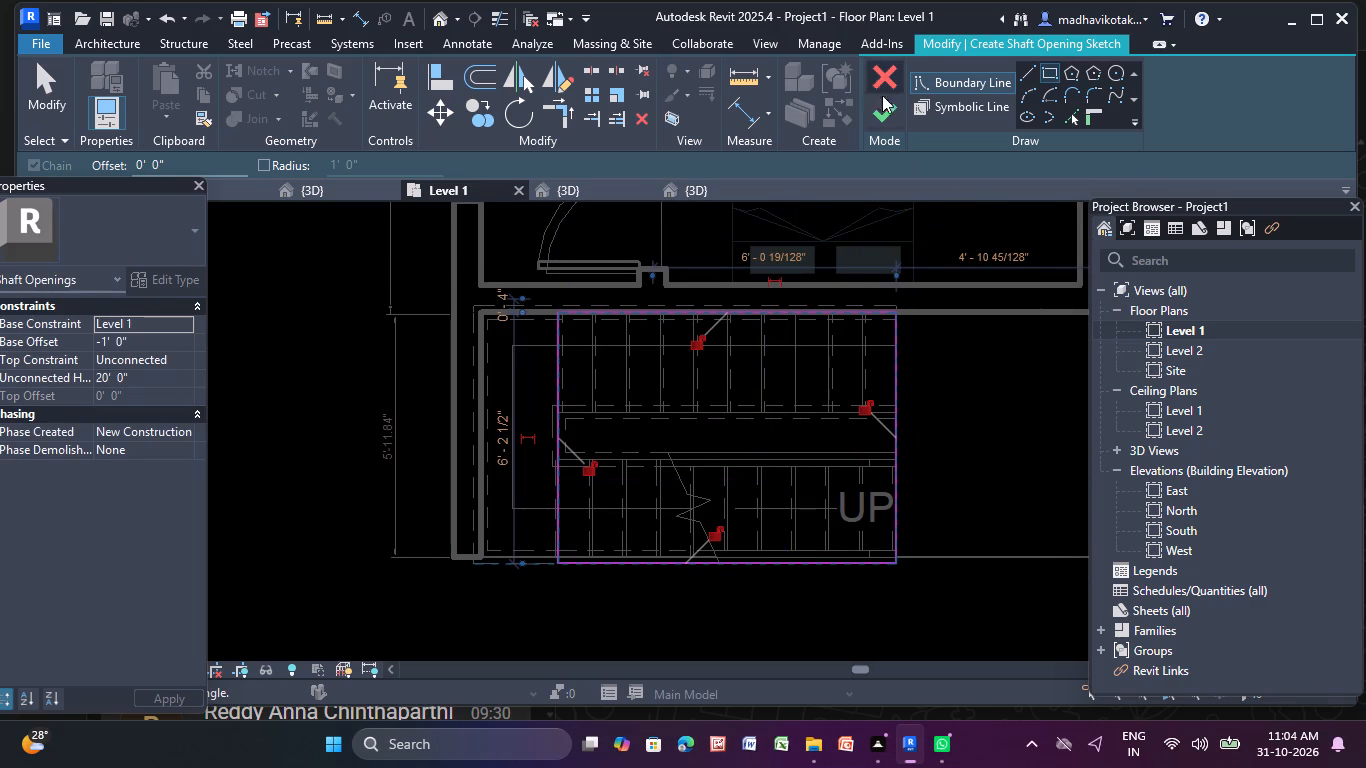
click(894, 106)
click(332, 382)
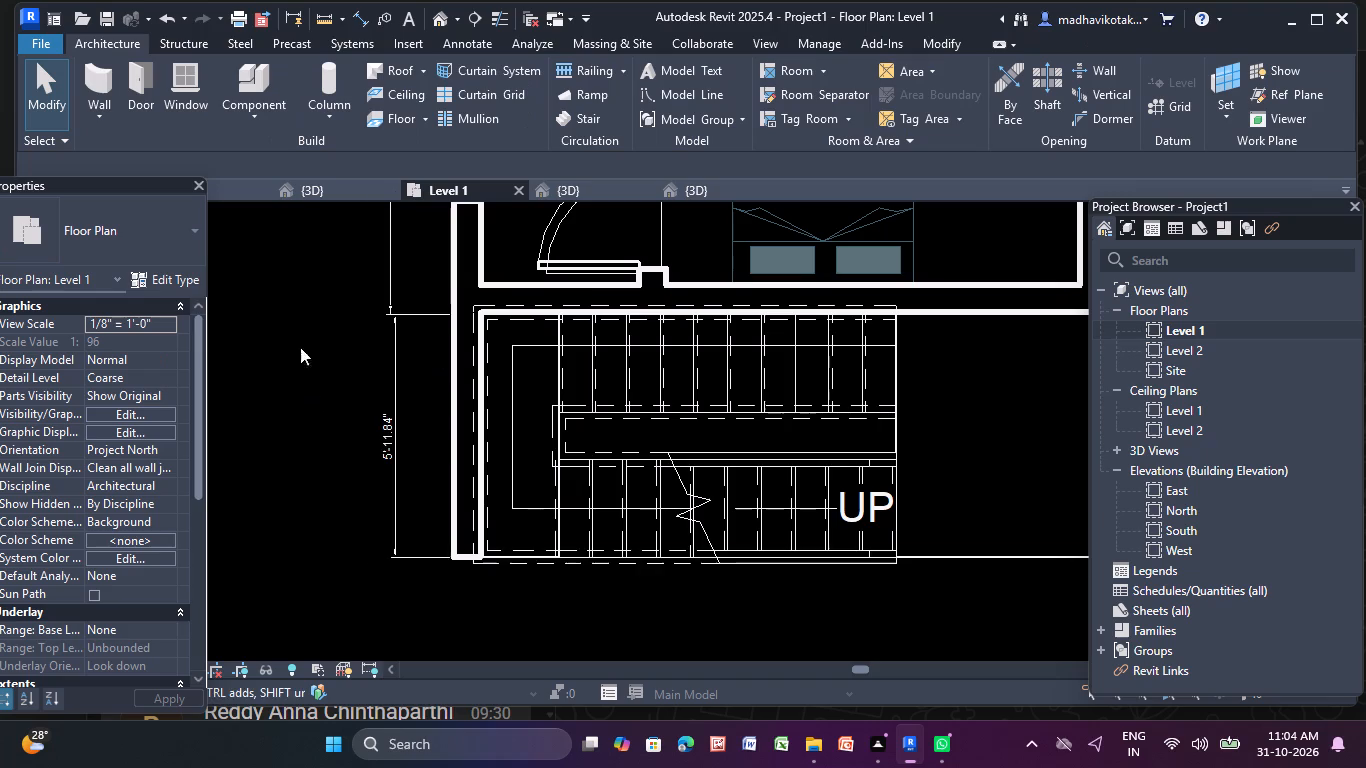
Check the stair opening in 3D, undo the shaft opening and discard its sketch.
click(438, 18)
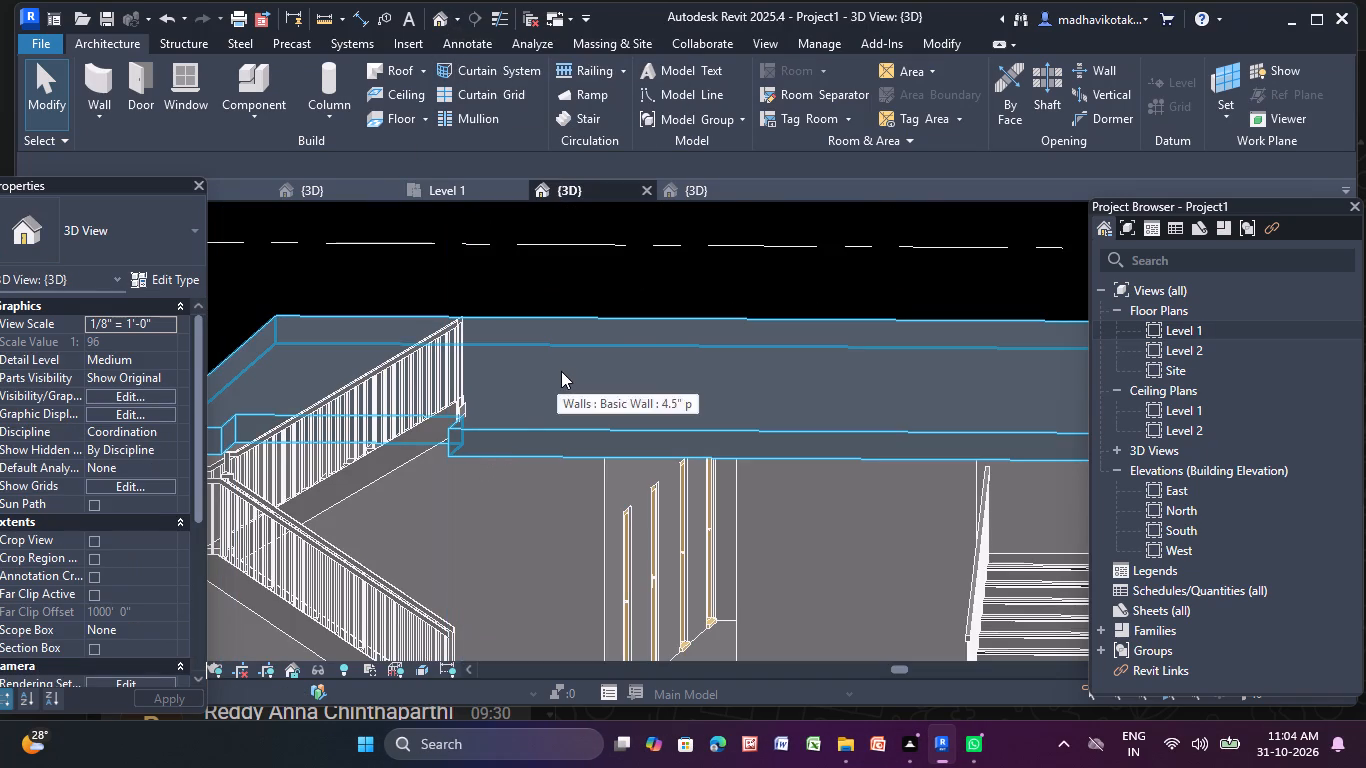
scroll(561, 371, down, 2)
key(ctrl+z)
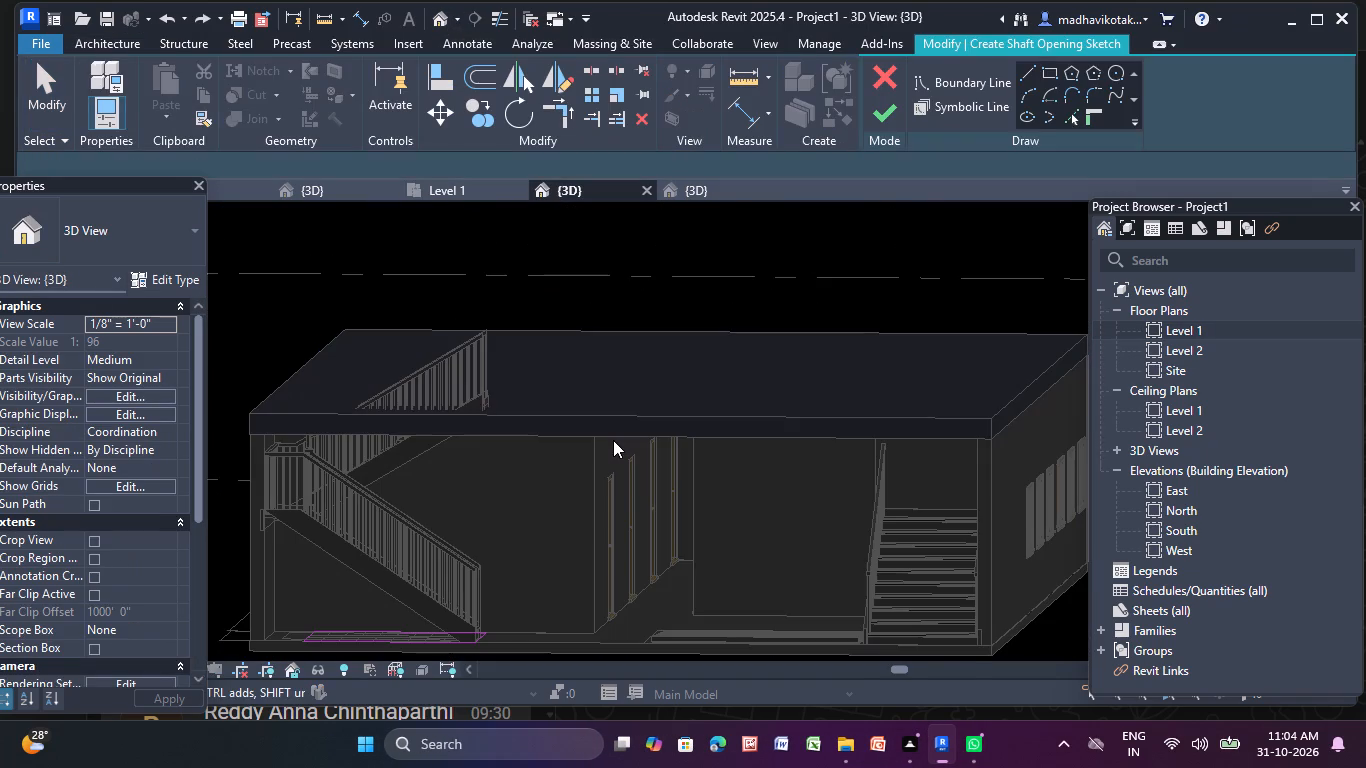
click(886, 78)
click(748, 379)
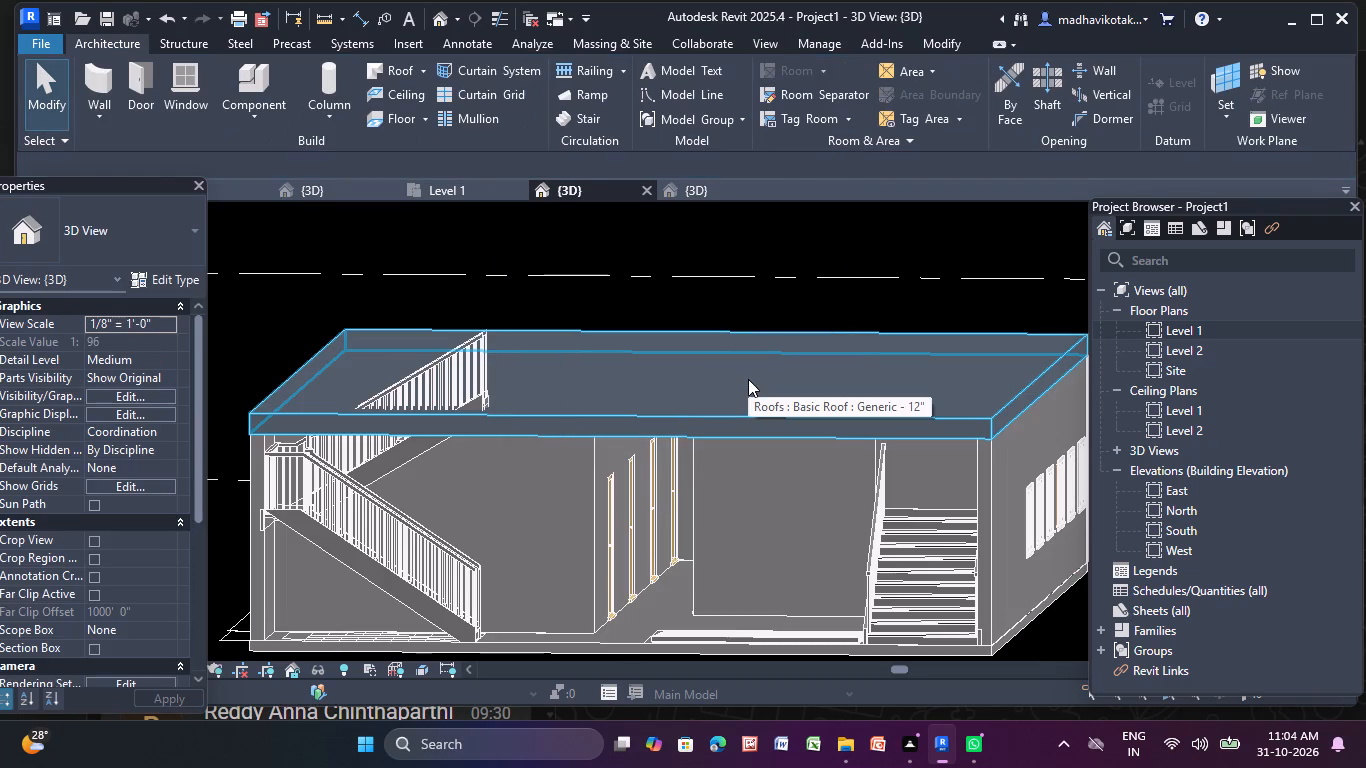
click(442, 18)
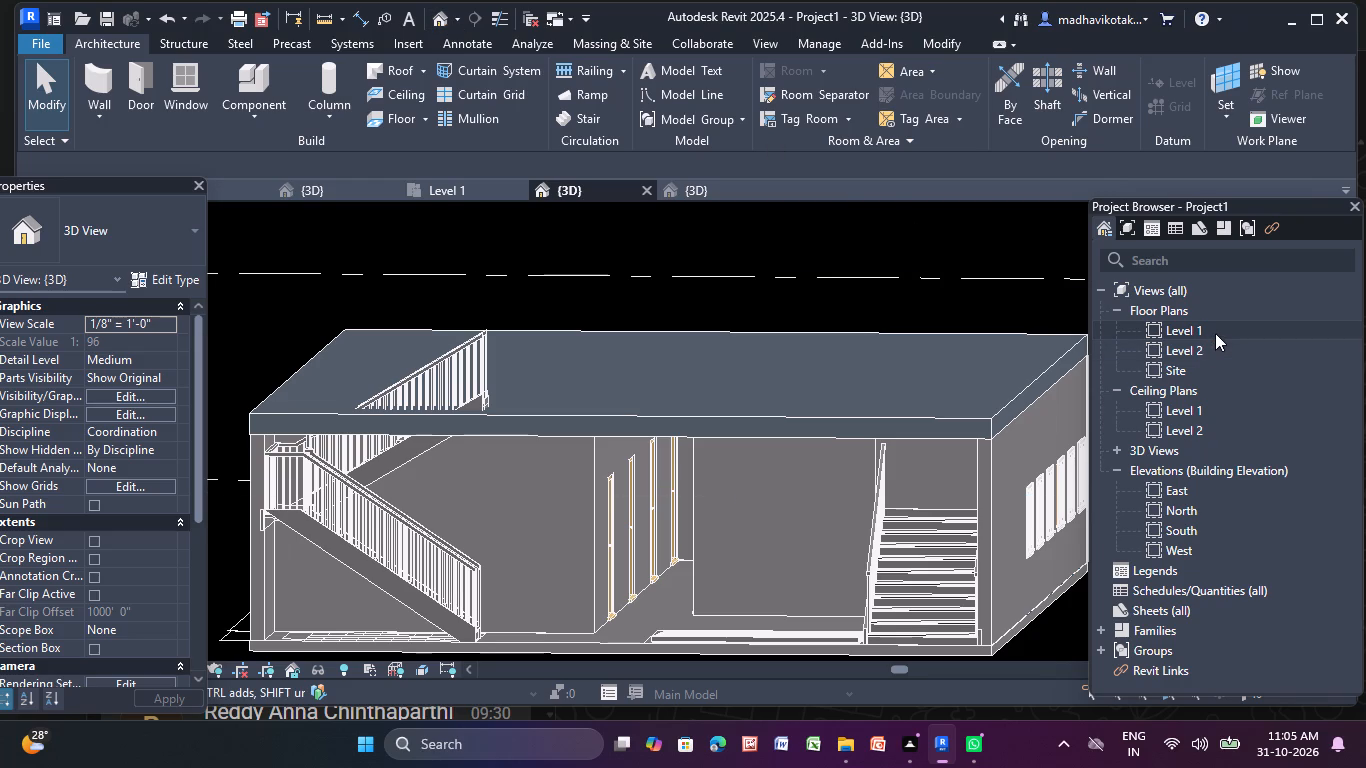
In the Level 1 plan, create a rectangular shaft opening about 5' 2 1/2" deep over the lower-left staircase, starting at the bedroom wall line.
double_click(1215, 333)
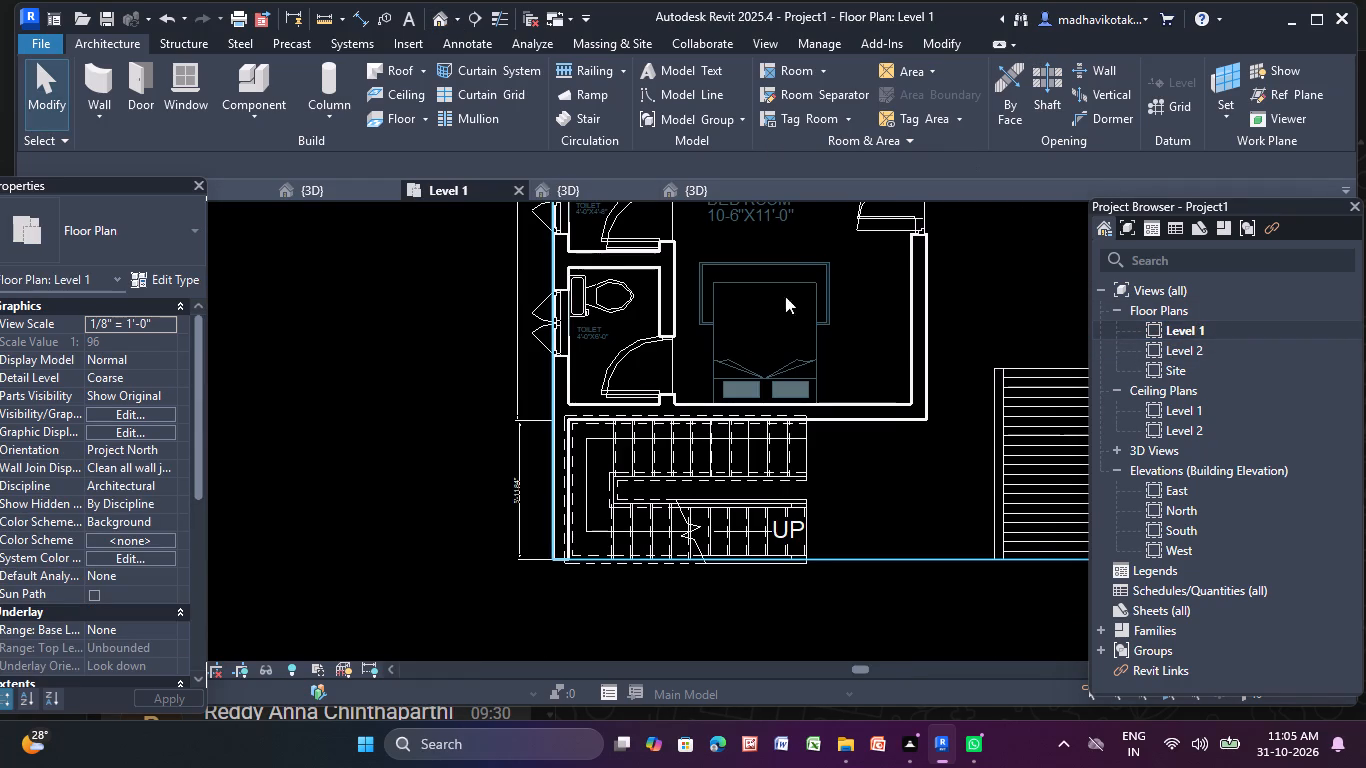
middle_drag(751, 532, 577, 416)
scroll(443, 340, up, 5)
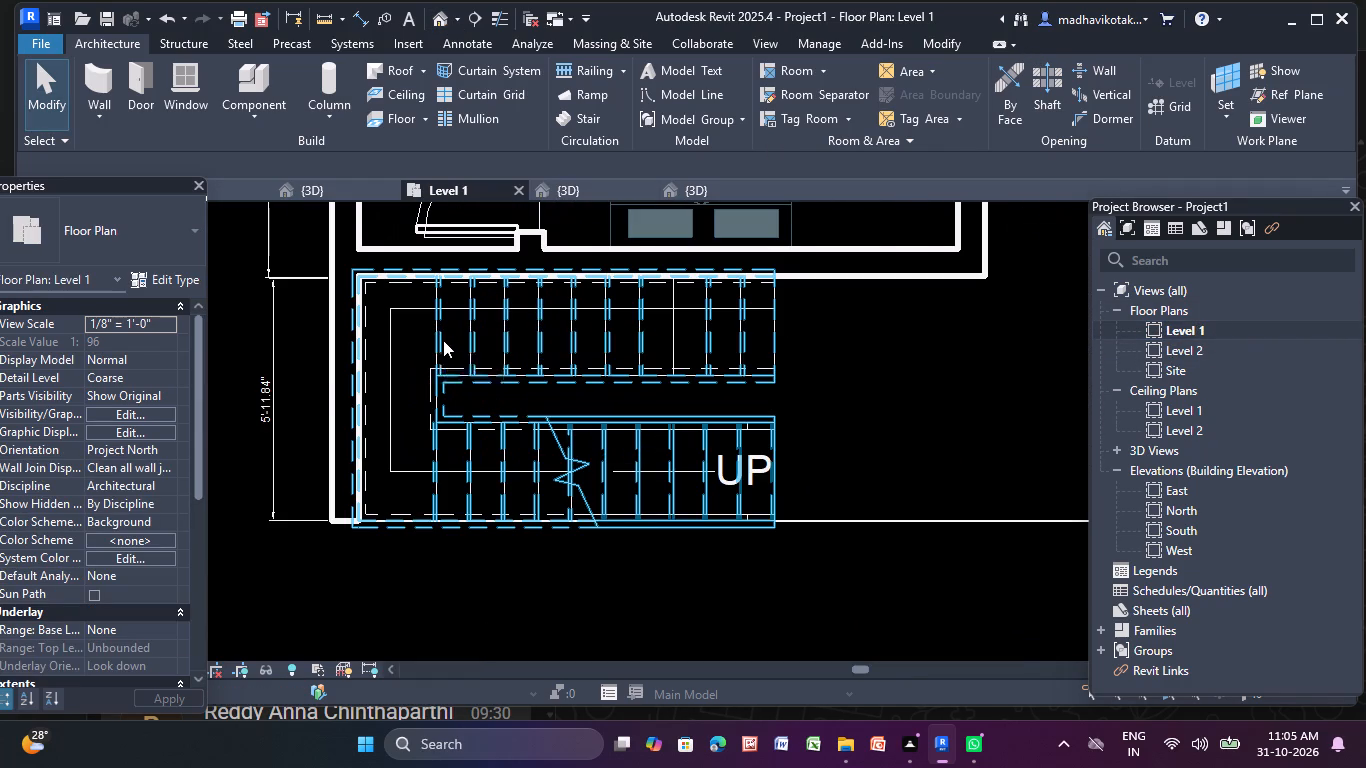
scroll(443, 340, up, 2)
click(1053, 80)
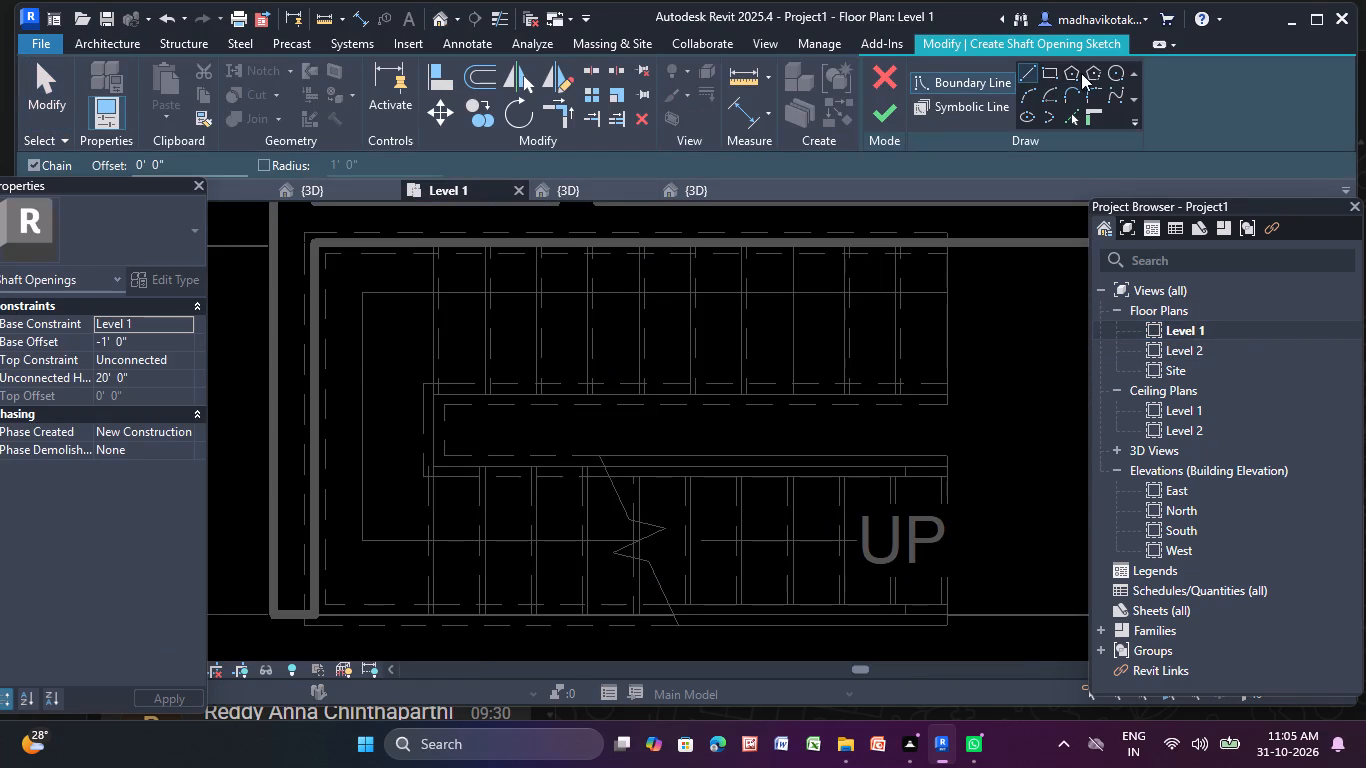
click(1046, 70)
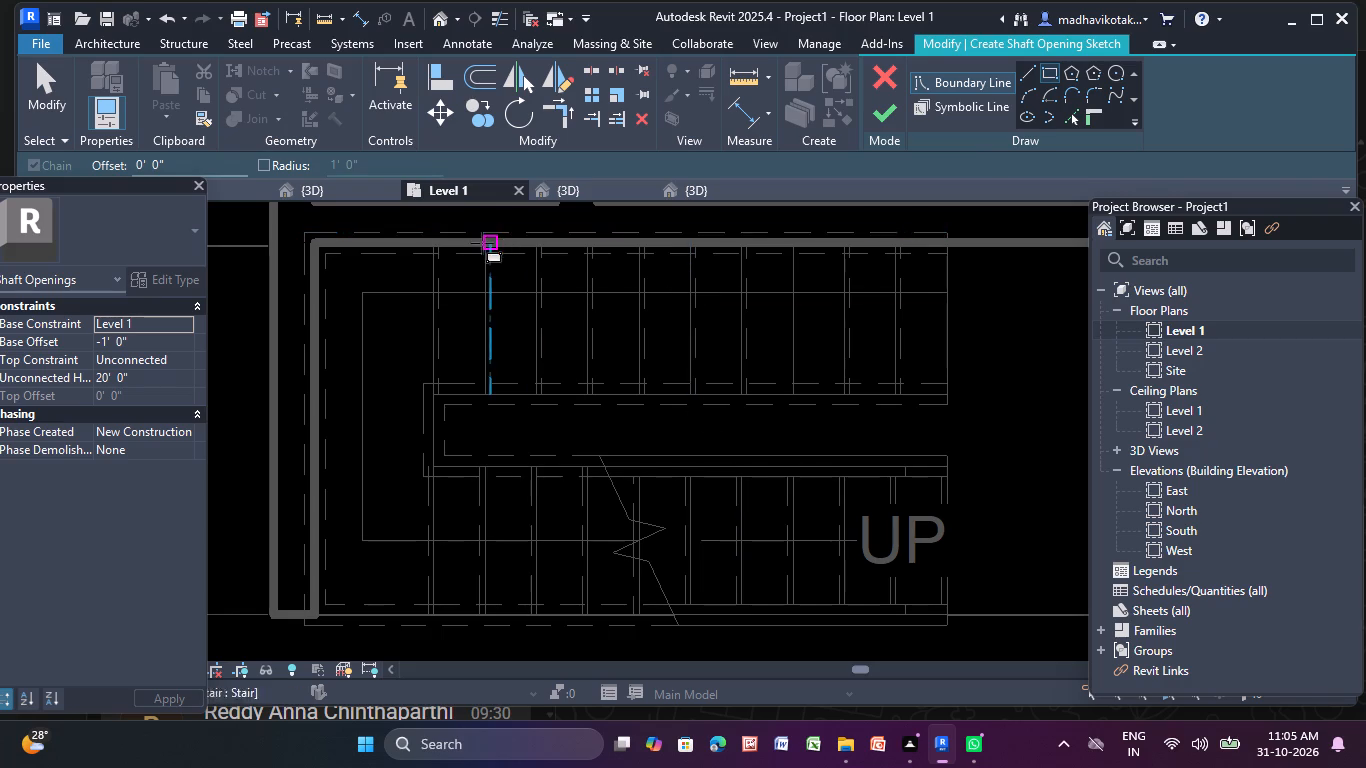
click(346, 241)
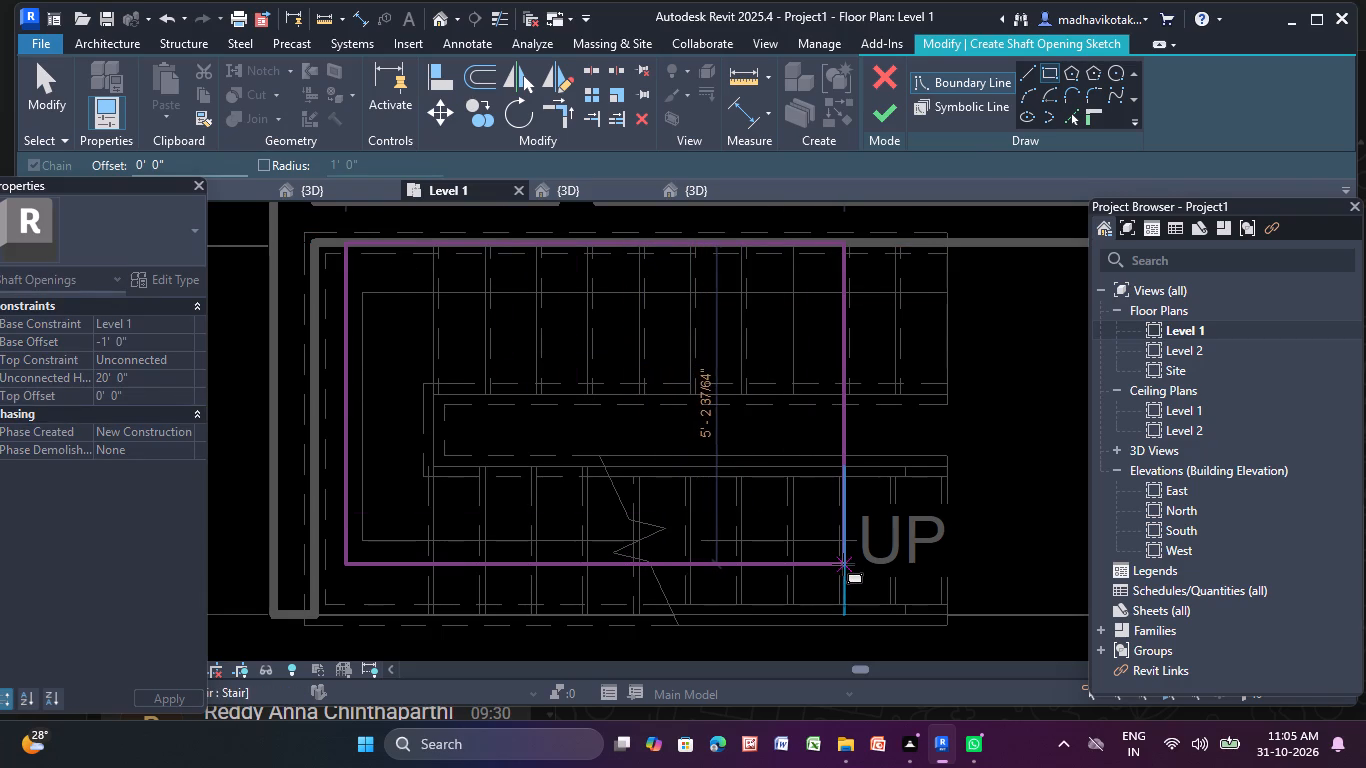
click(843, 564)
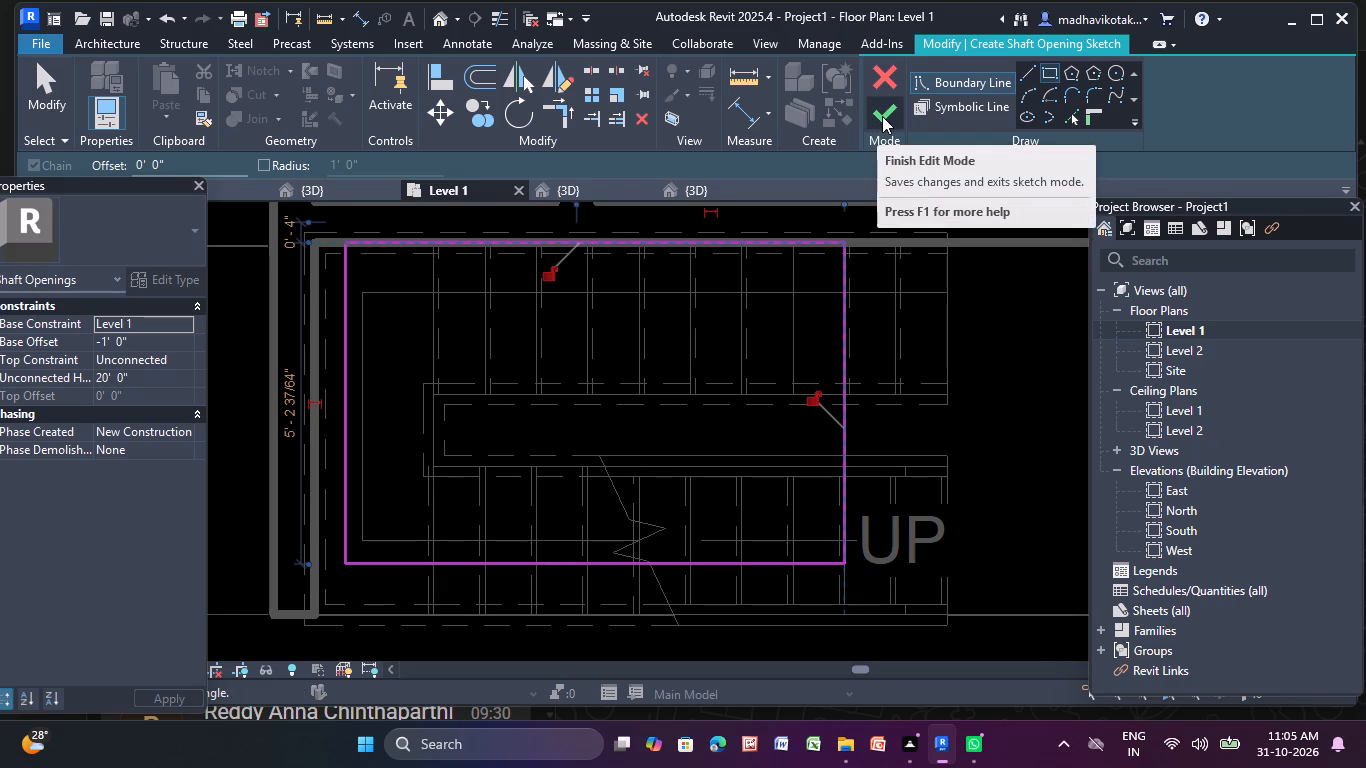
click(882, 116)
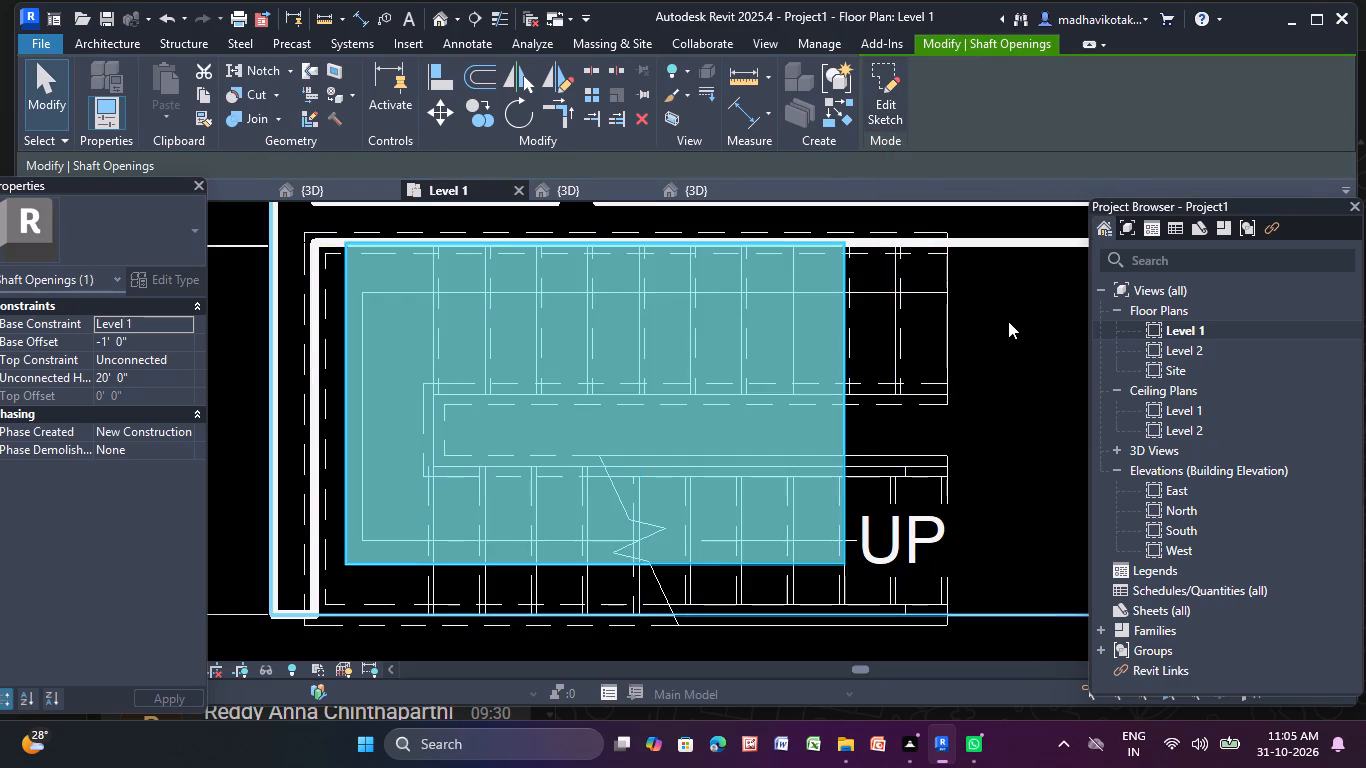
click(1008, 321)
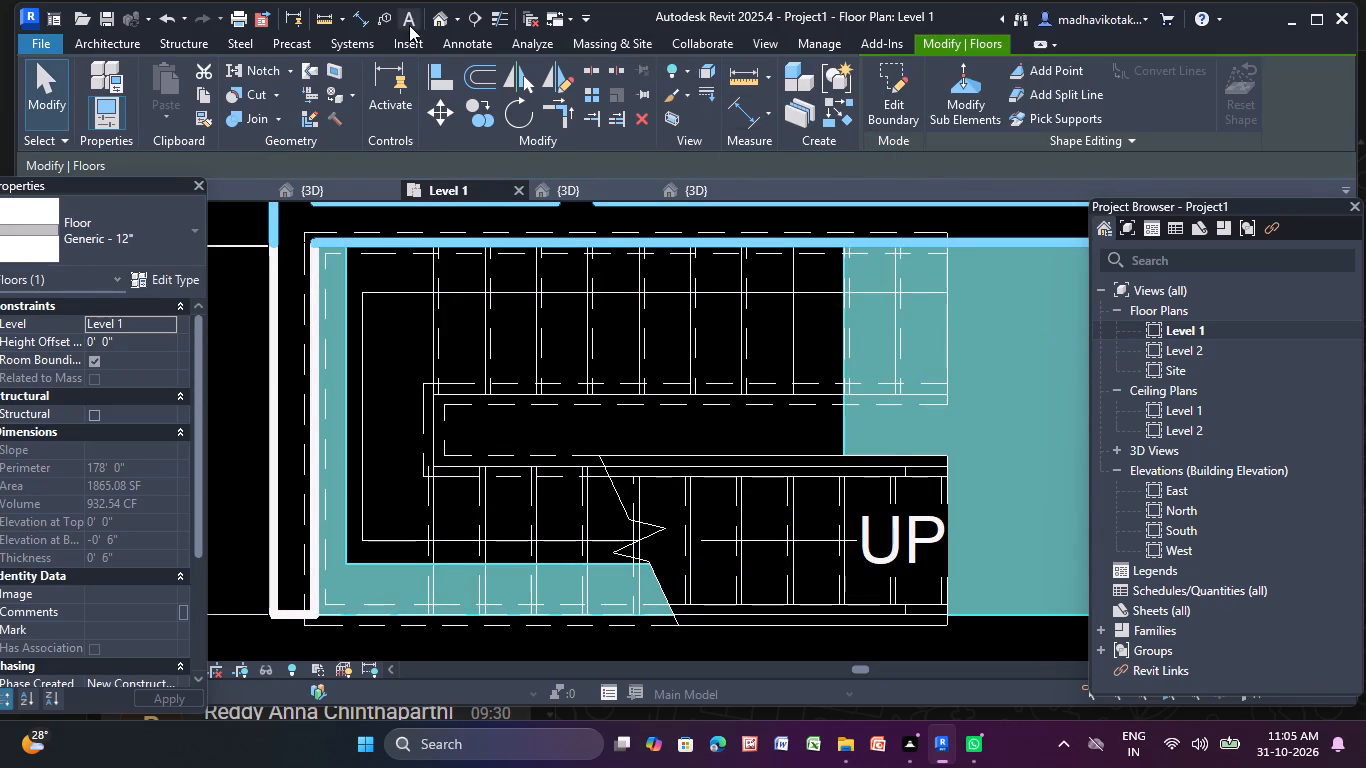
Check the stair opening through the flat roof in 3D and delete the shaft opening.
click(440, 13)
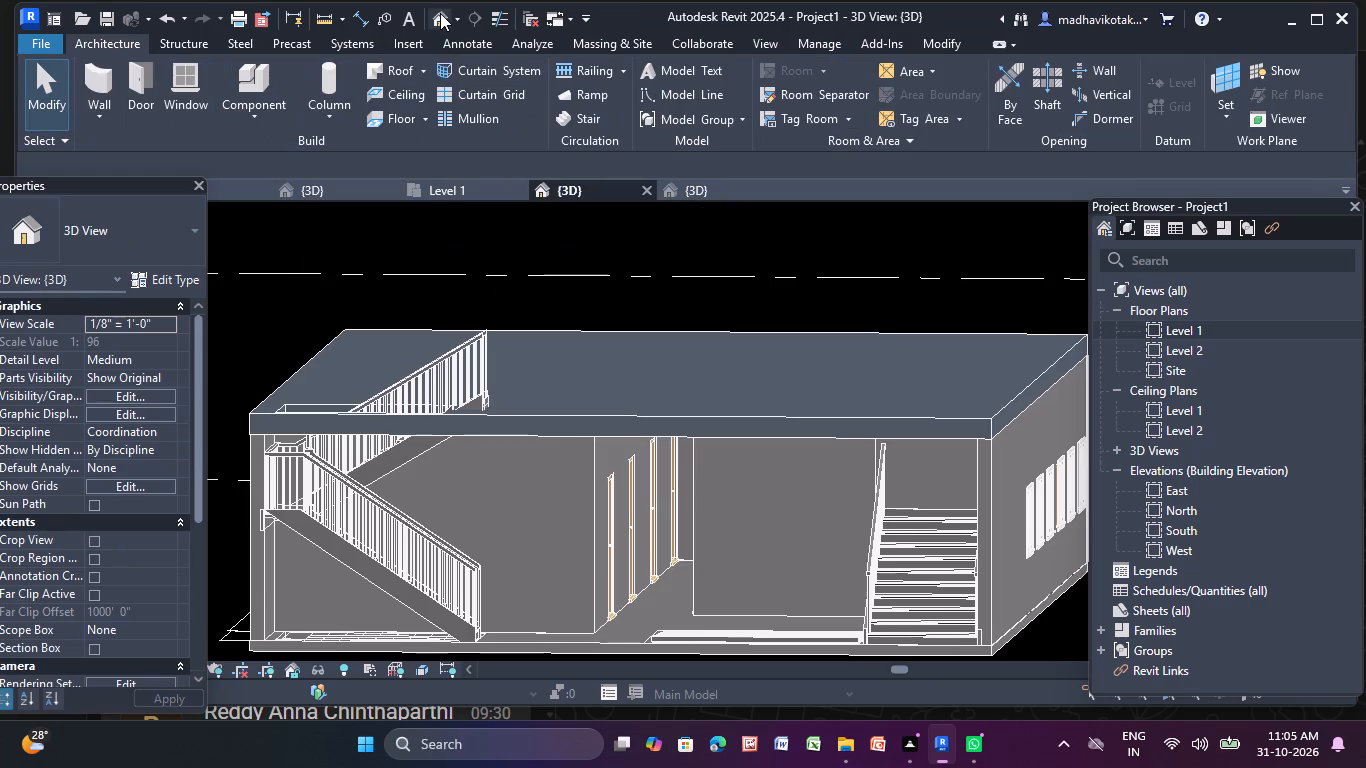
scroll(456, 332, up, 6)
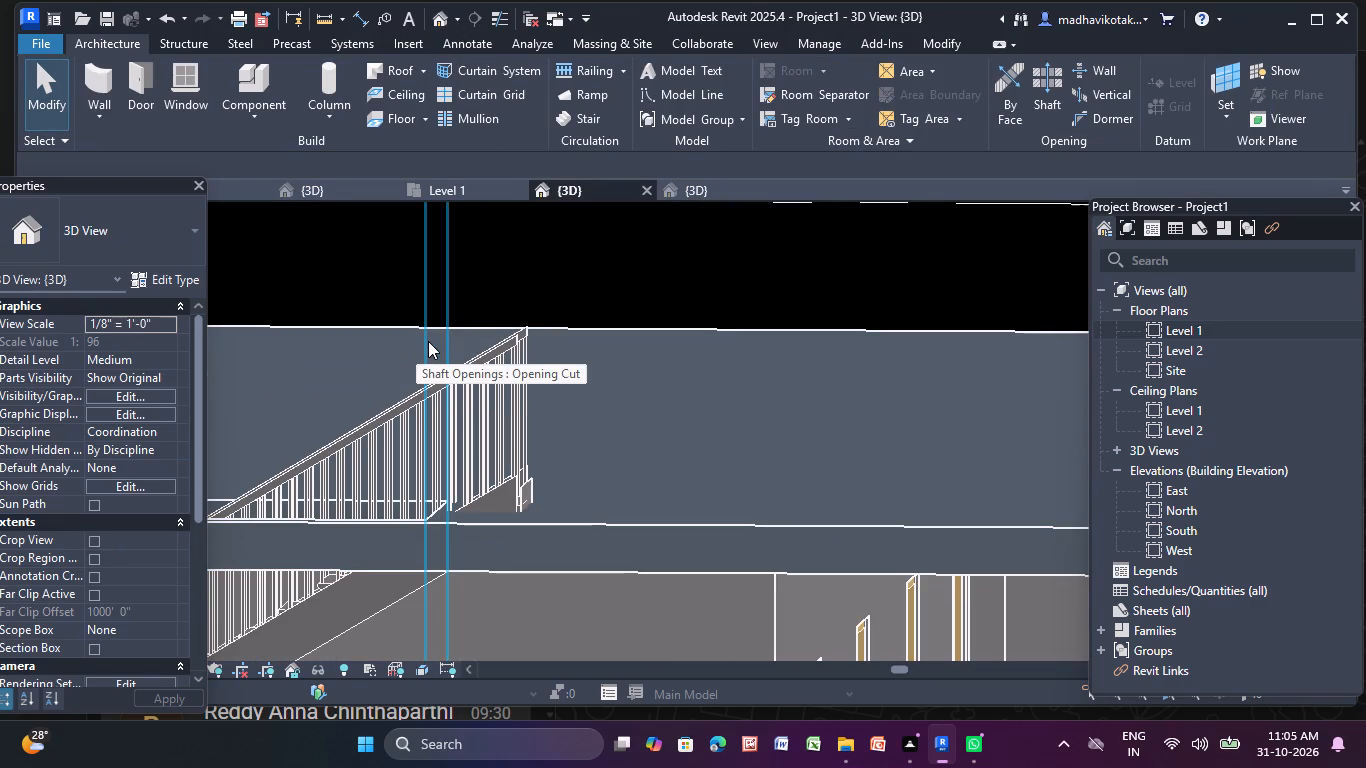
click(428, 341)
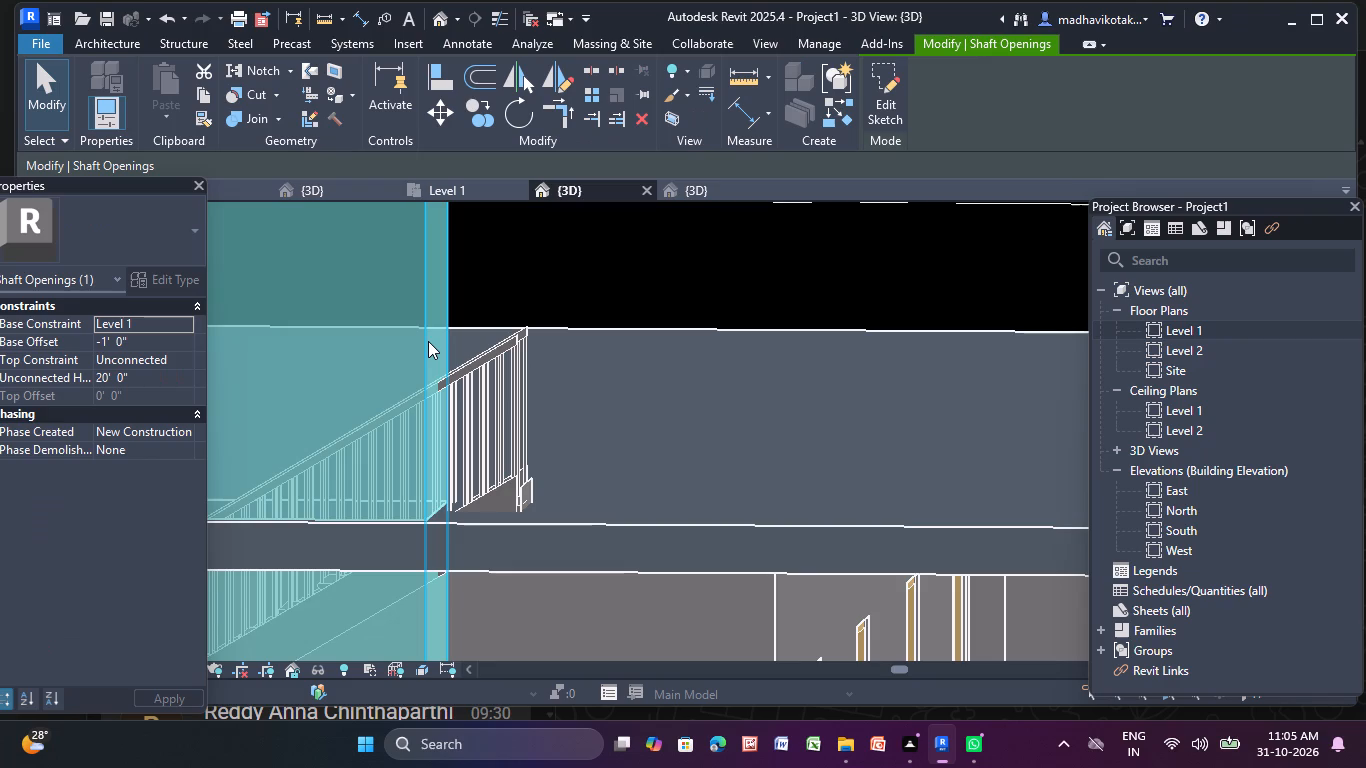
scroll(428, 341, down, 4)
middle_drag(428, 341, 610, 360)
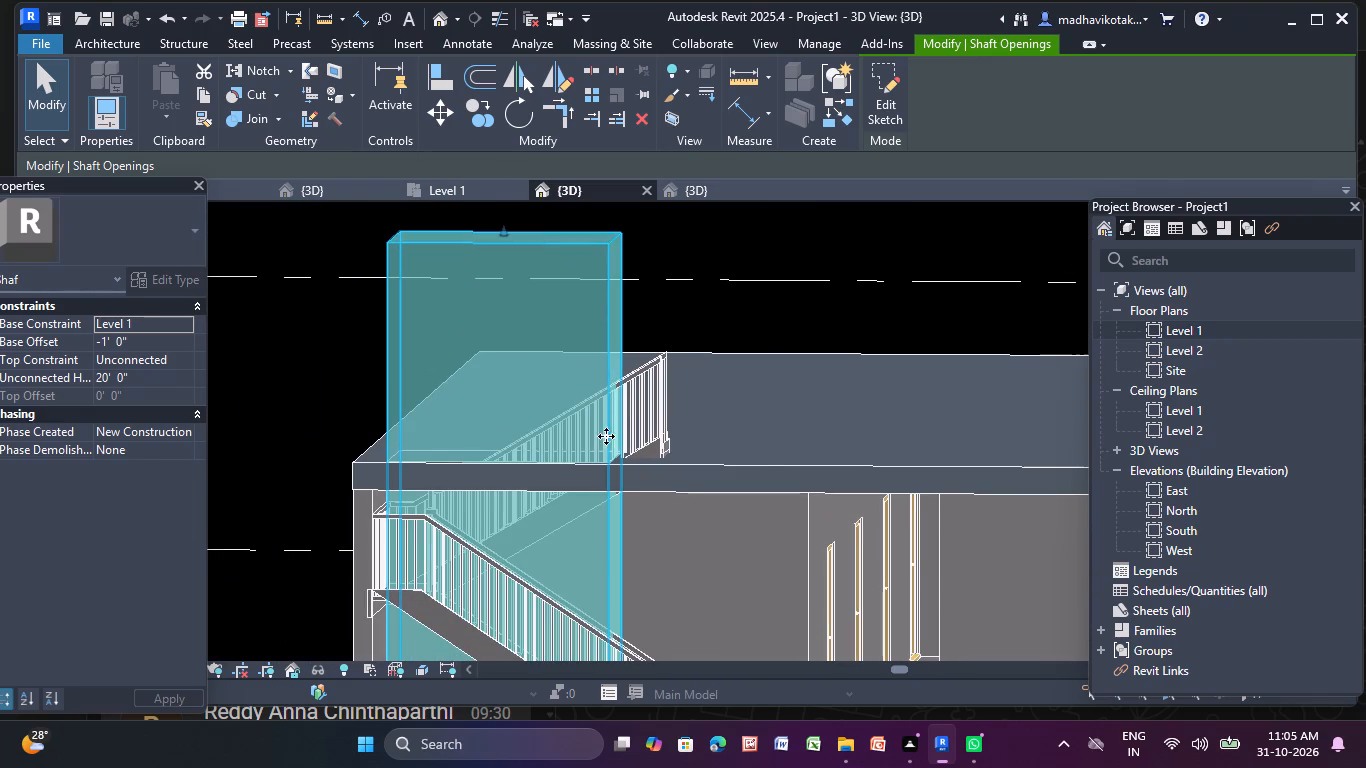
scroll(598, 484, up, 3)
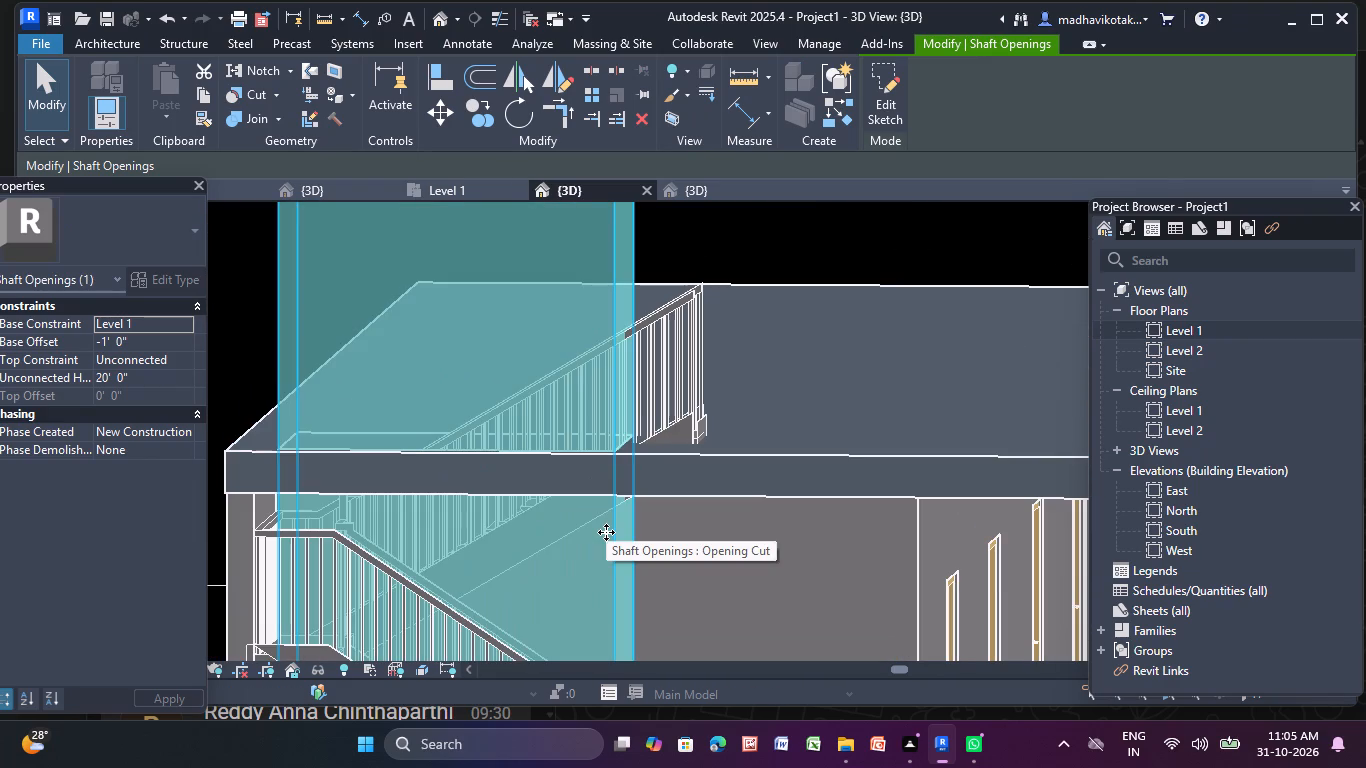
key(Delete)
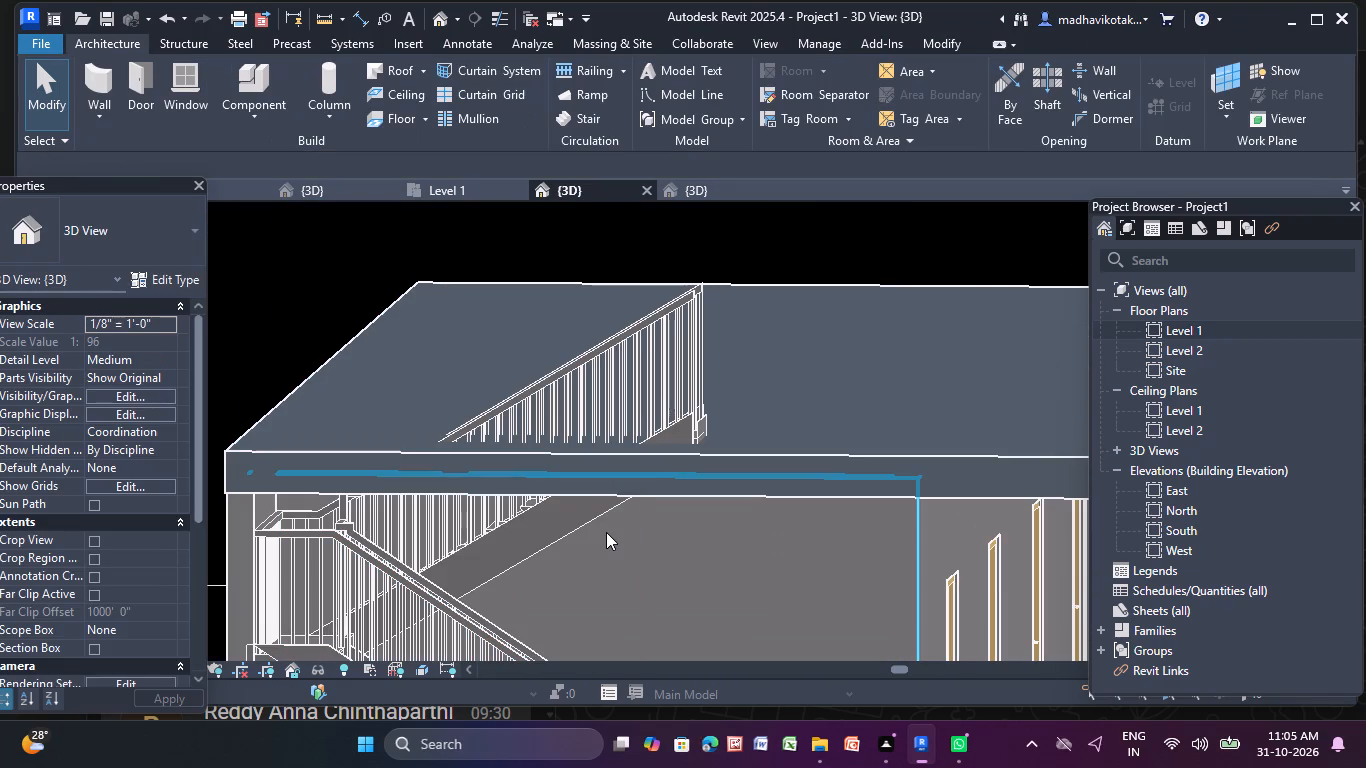
Examine in 3D how the staircase and its railing pass through the flat roof.
scroll(608, 305, down, 5)
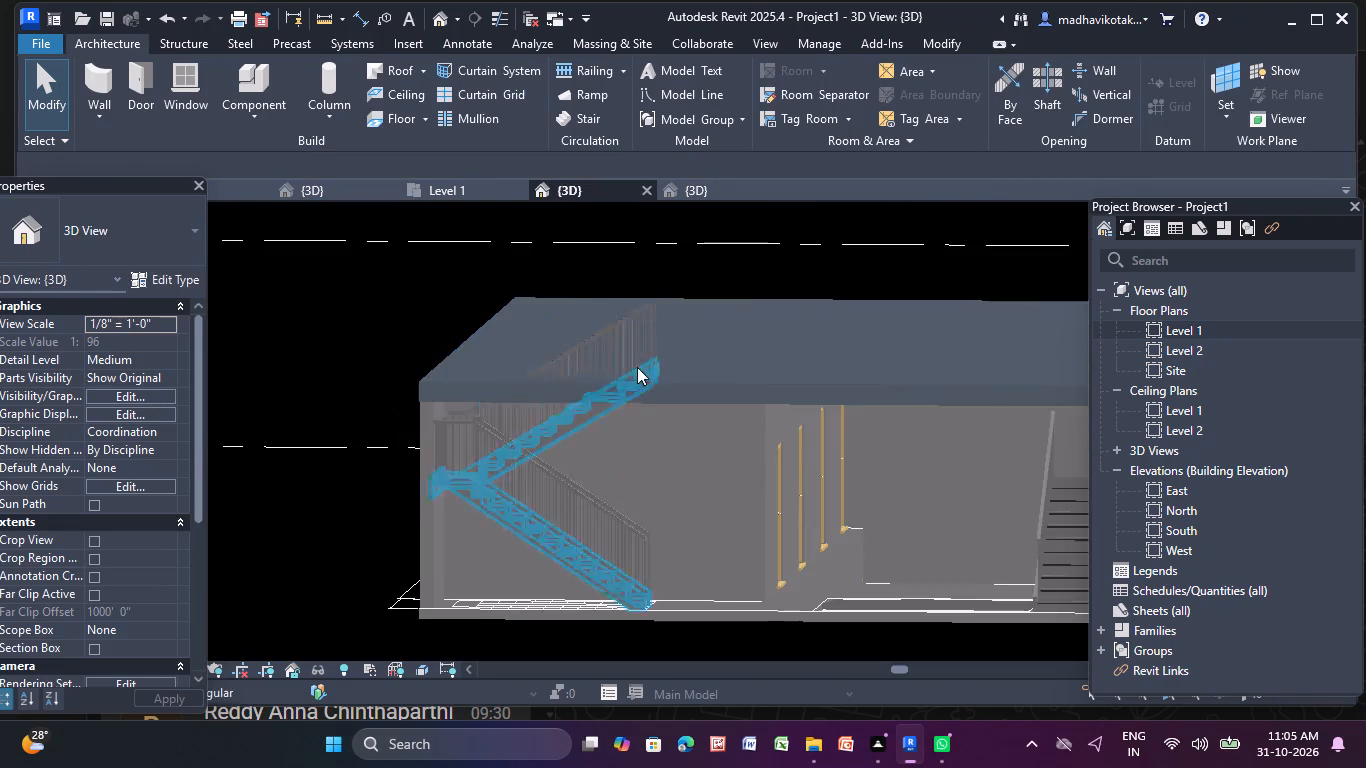
middle_drag(647, 412, 629, 484)
scroll(646, 412, up, 1)
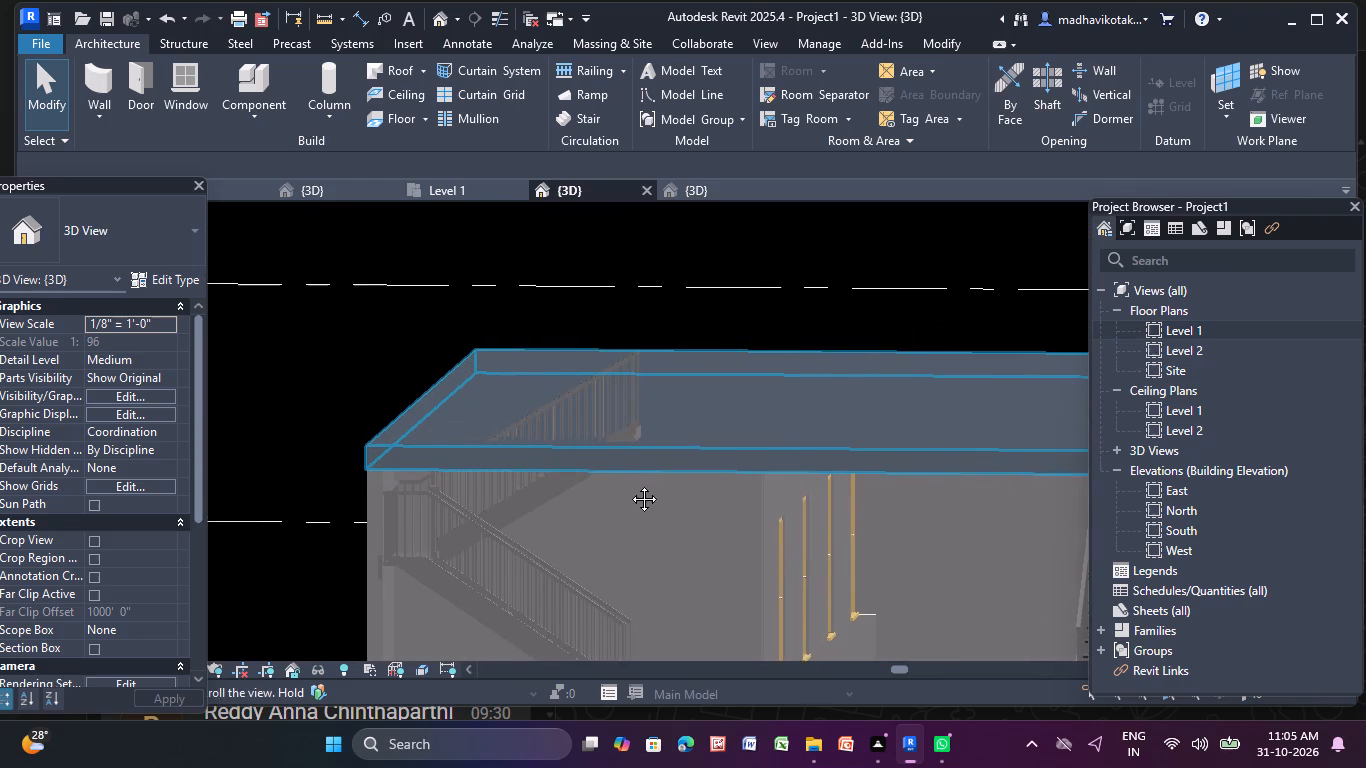
middle_drag(629, 484, 599, 533)
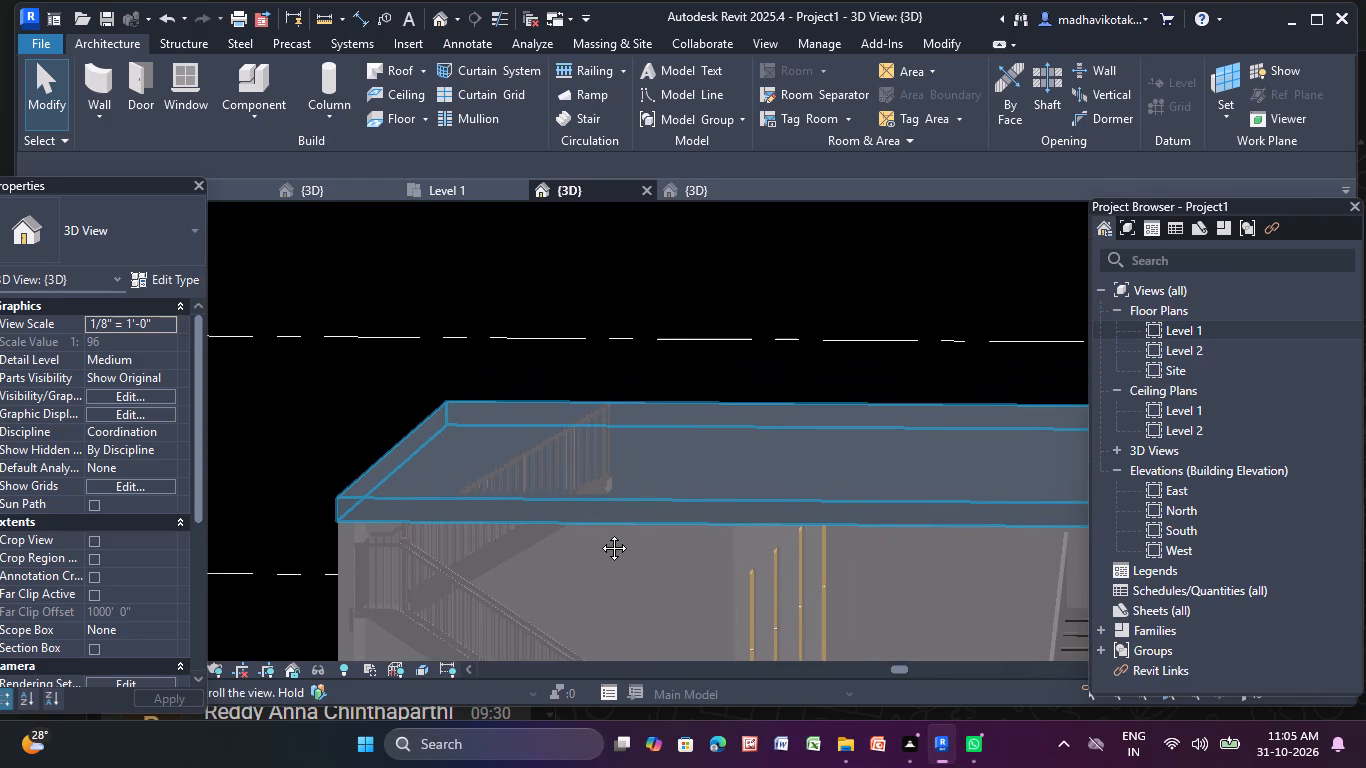
middle_drag(599, 533, 494, 385)
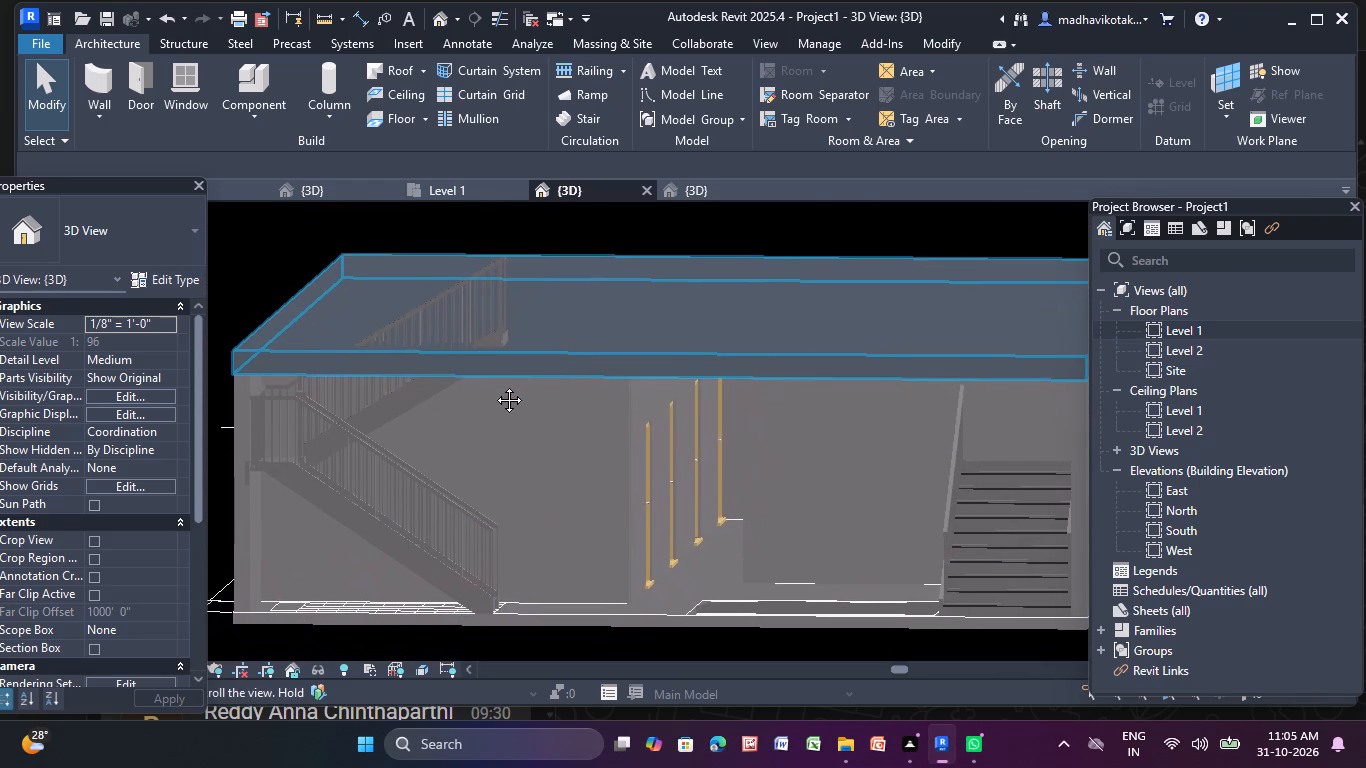
middle_drag(494, 385, 495, 356)
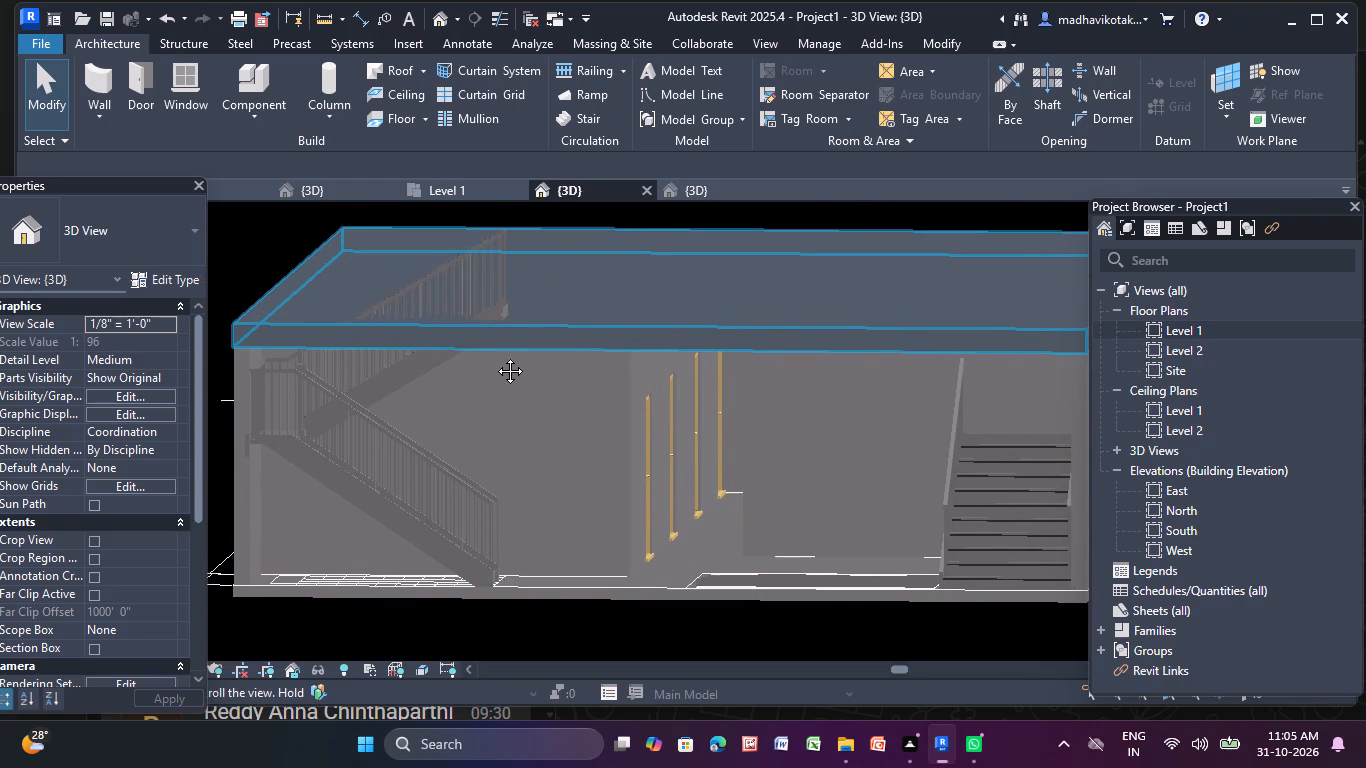
middle_drag(495, 356, 548, 415)
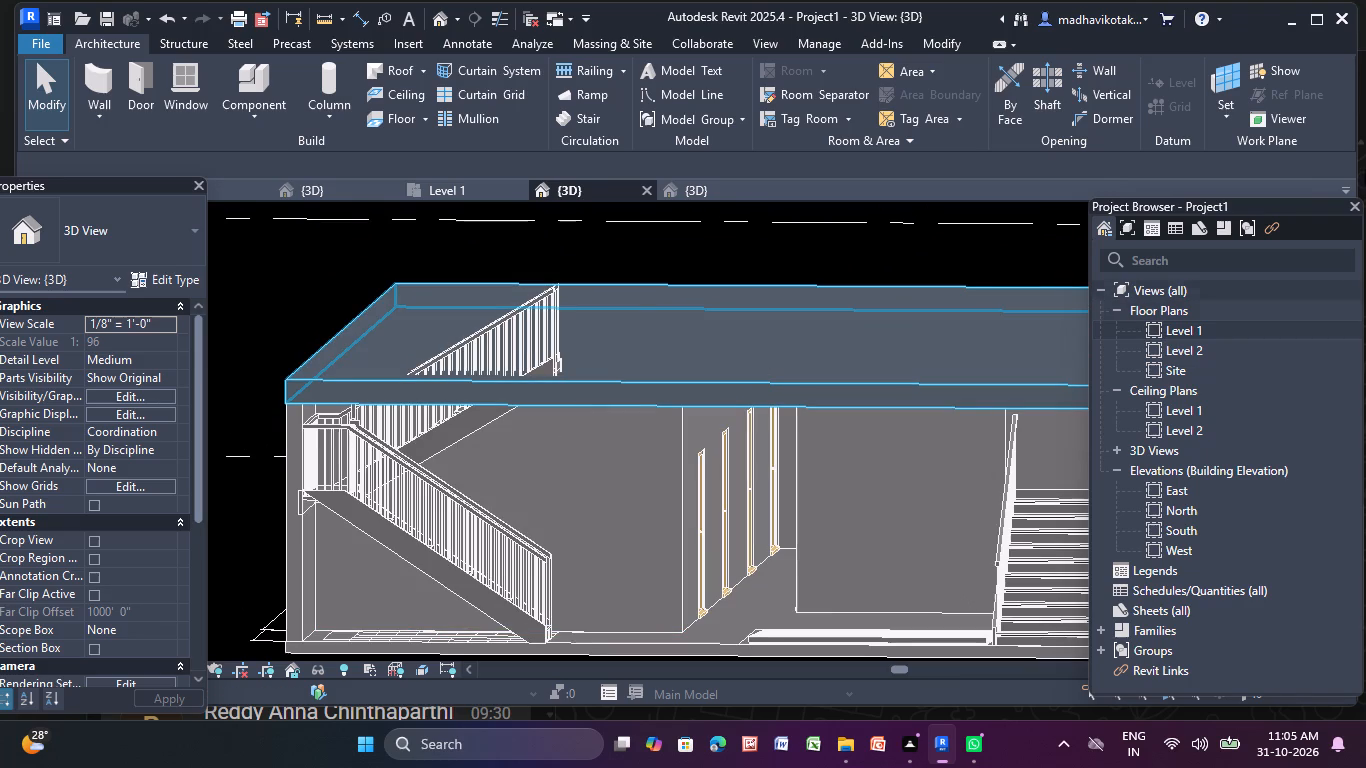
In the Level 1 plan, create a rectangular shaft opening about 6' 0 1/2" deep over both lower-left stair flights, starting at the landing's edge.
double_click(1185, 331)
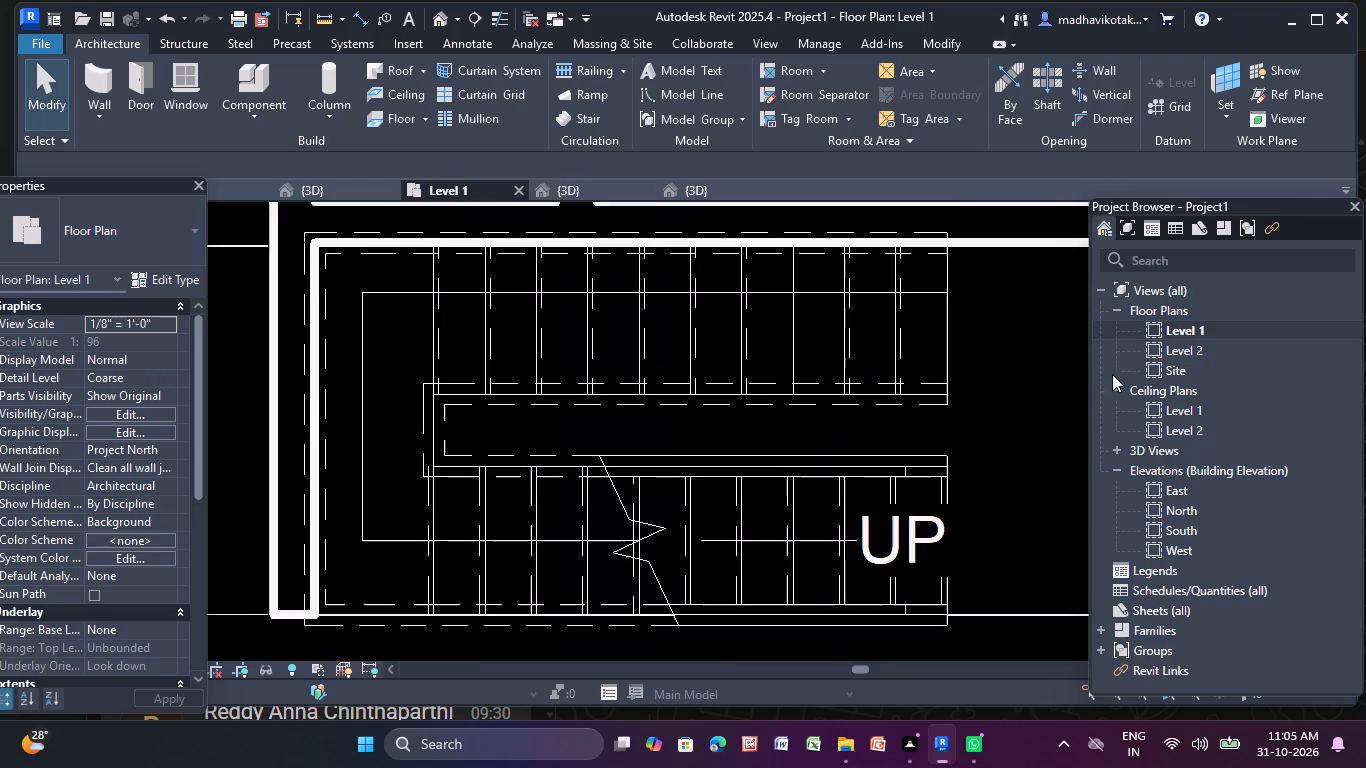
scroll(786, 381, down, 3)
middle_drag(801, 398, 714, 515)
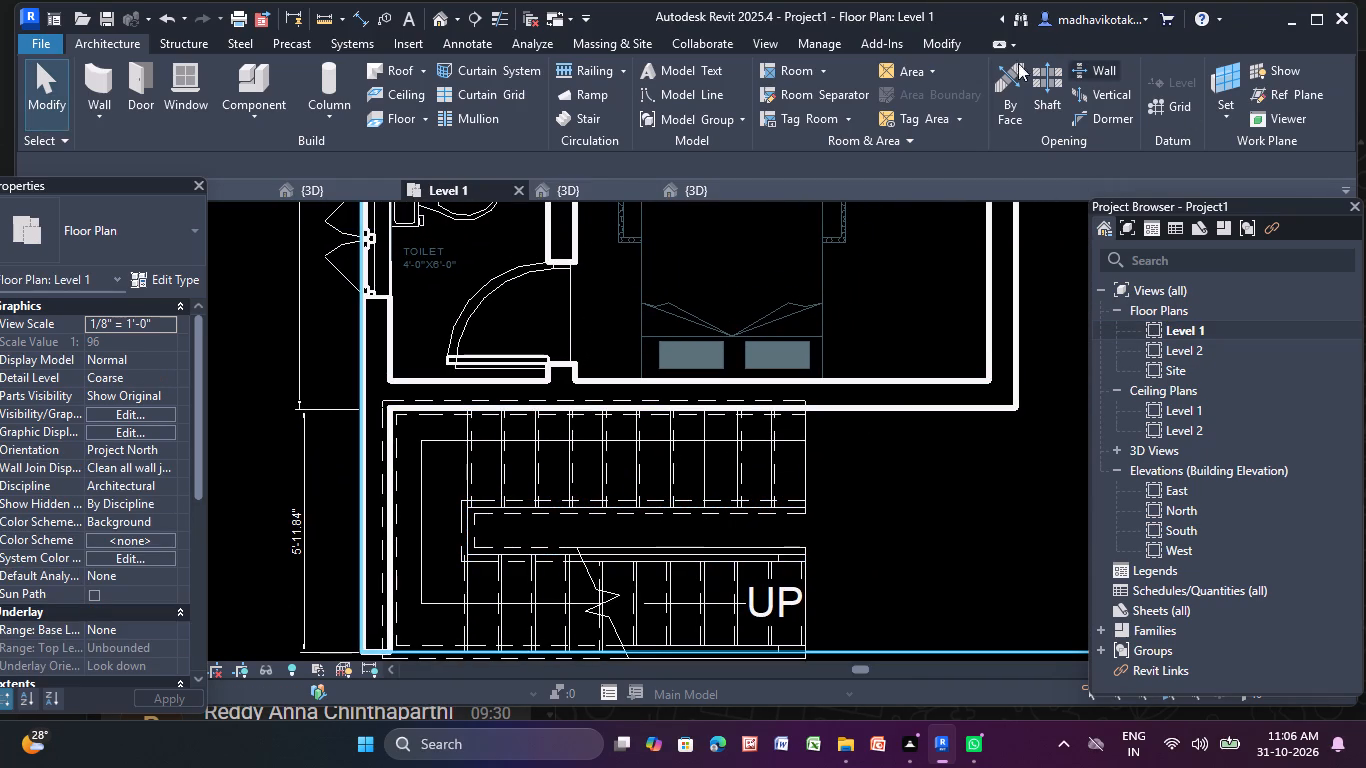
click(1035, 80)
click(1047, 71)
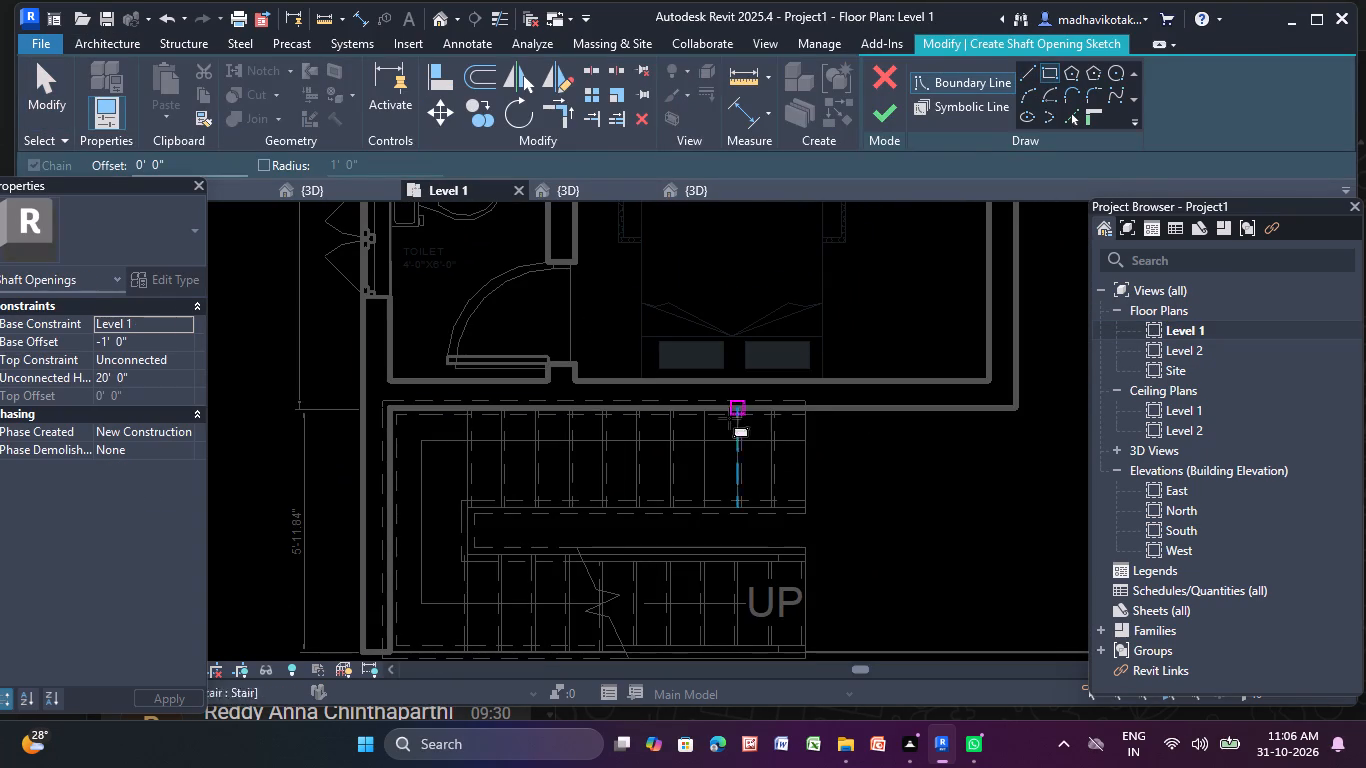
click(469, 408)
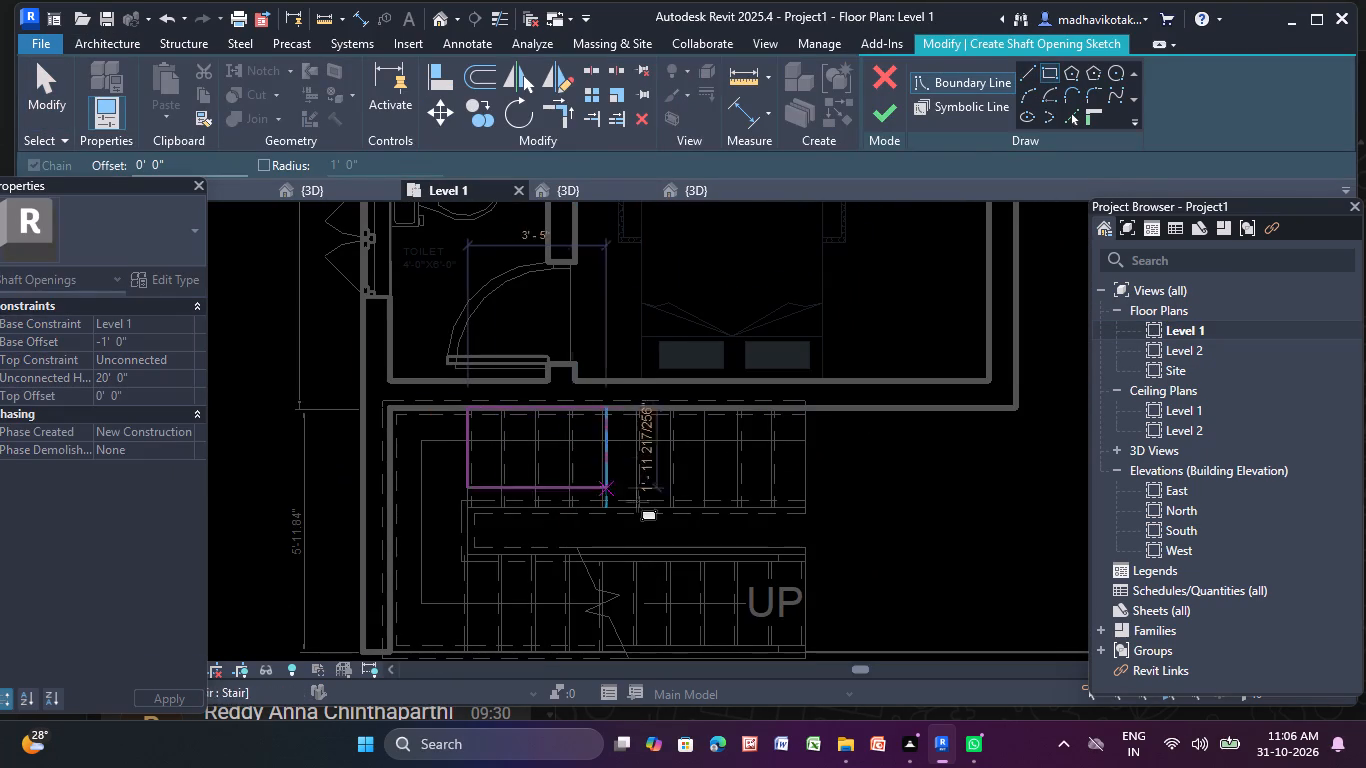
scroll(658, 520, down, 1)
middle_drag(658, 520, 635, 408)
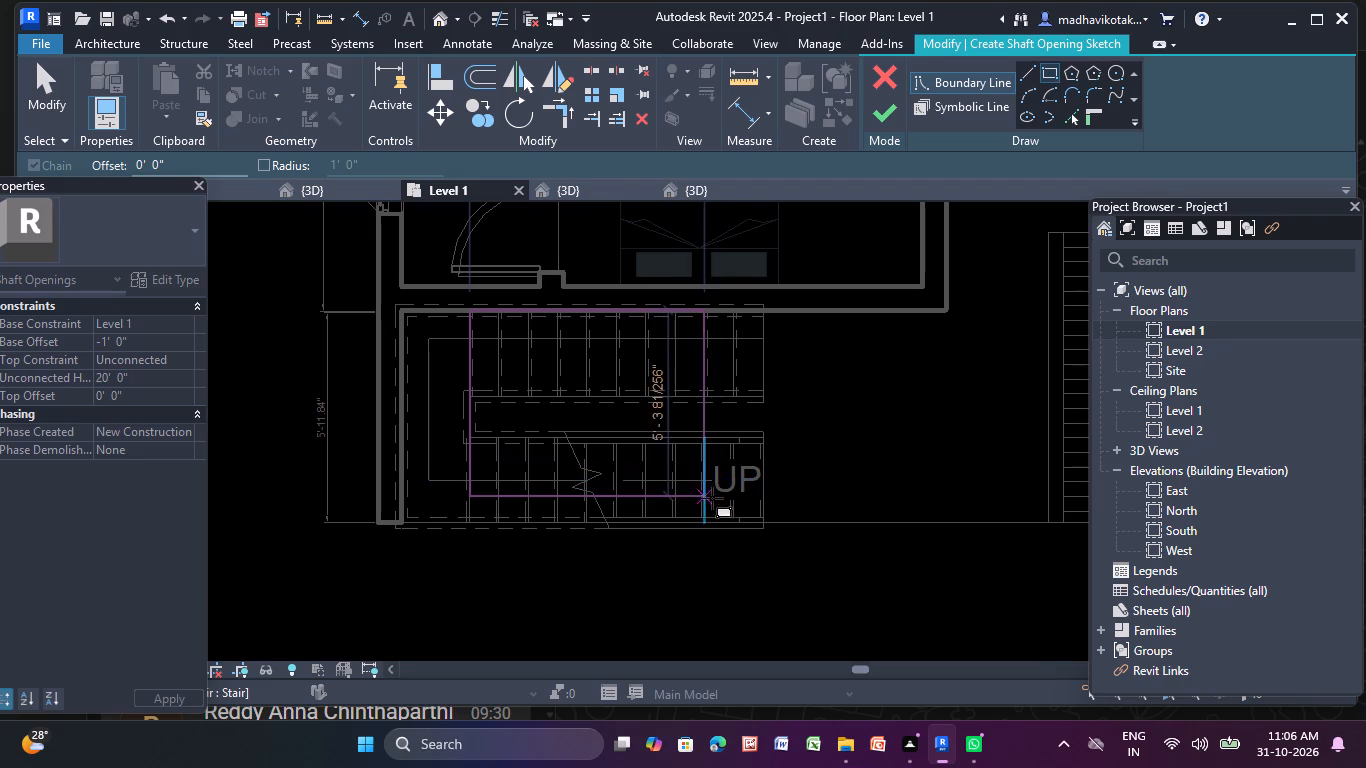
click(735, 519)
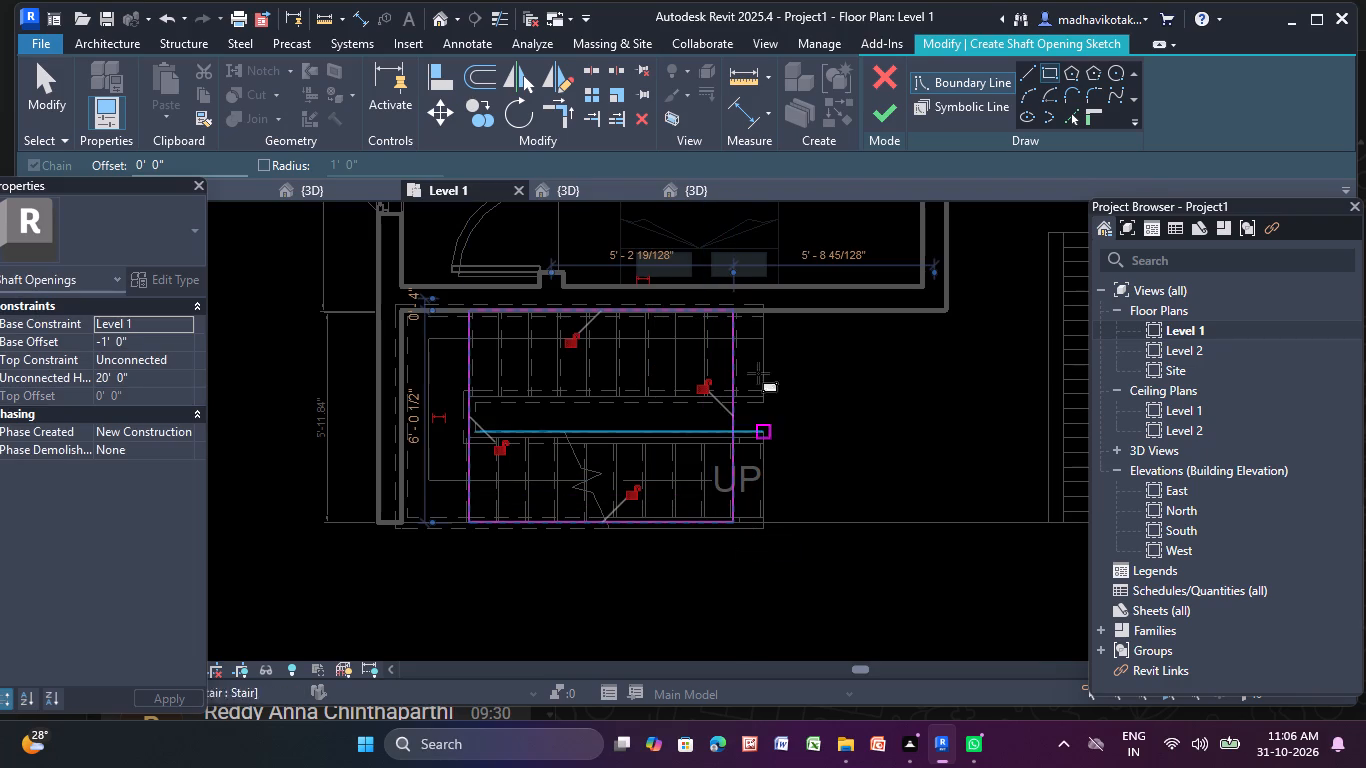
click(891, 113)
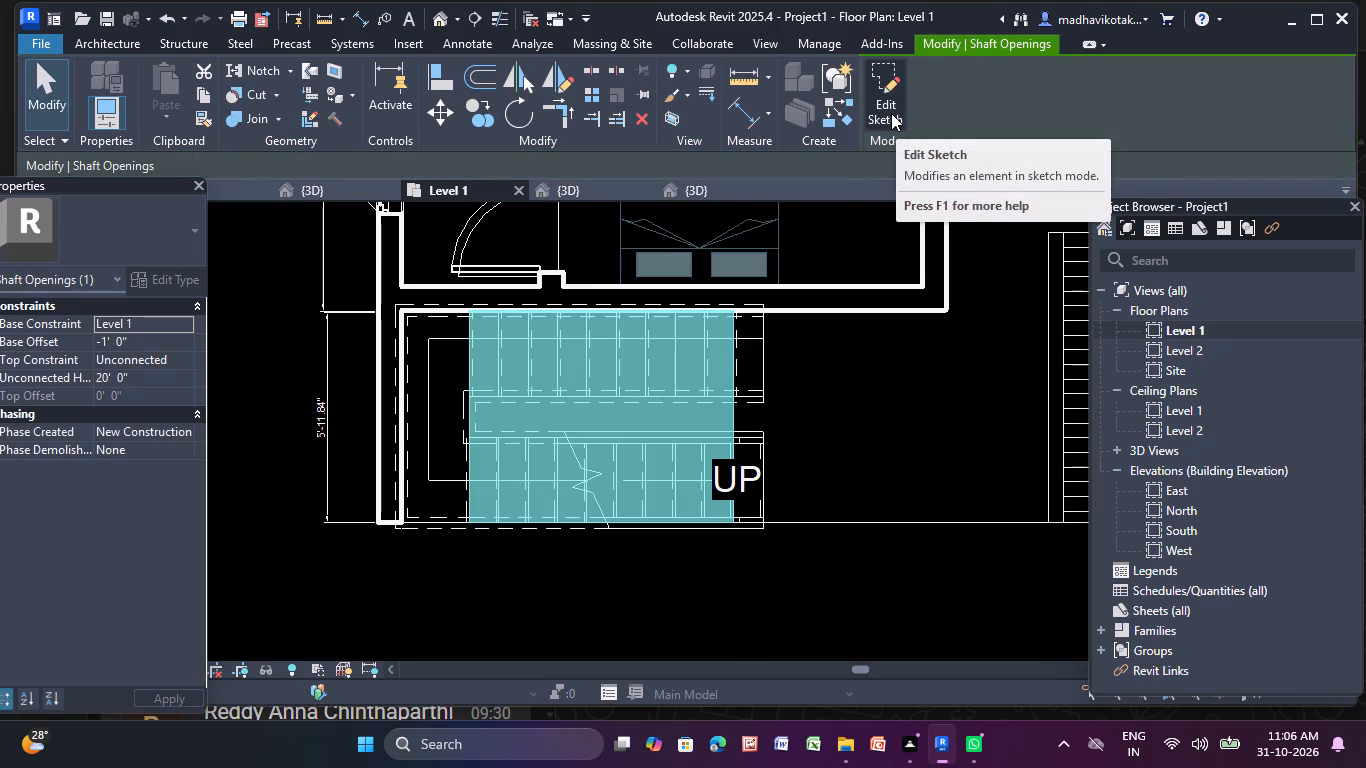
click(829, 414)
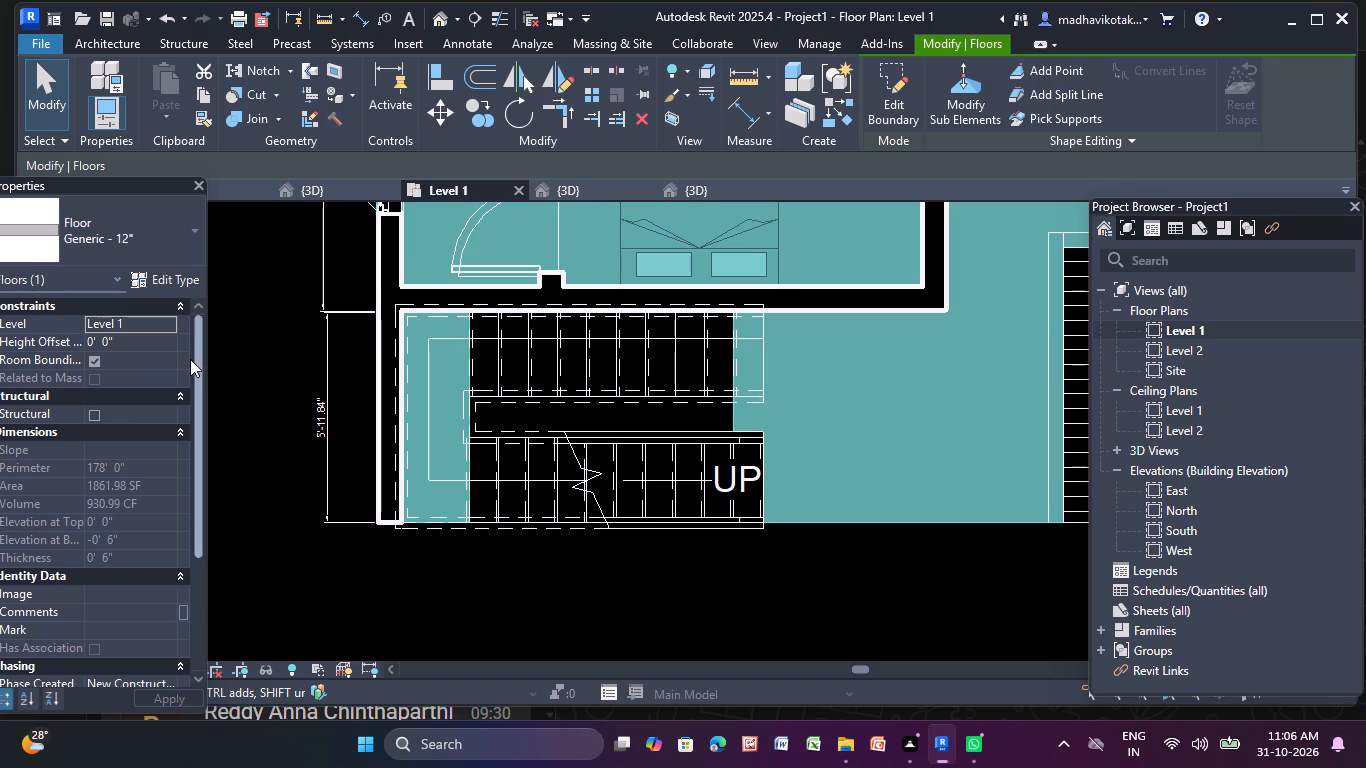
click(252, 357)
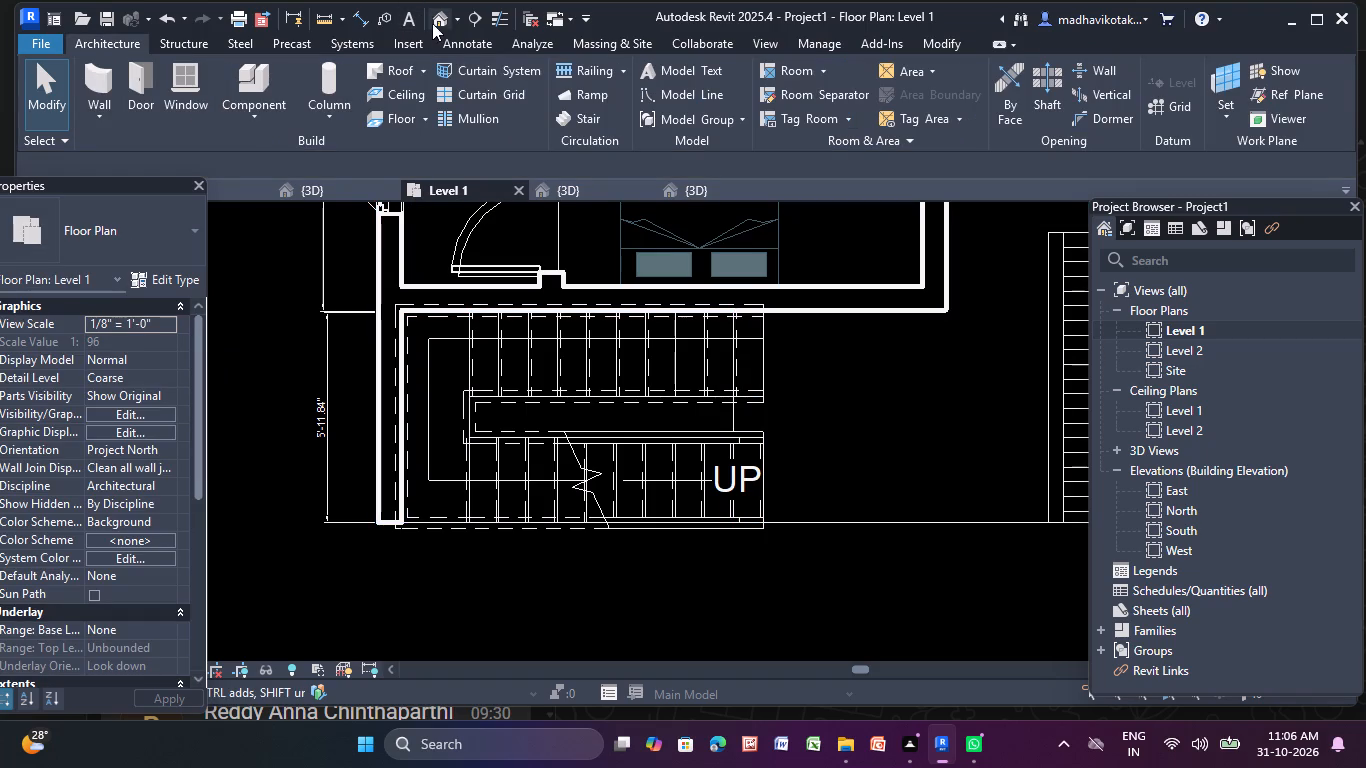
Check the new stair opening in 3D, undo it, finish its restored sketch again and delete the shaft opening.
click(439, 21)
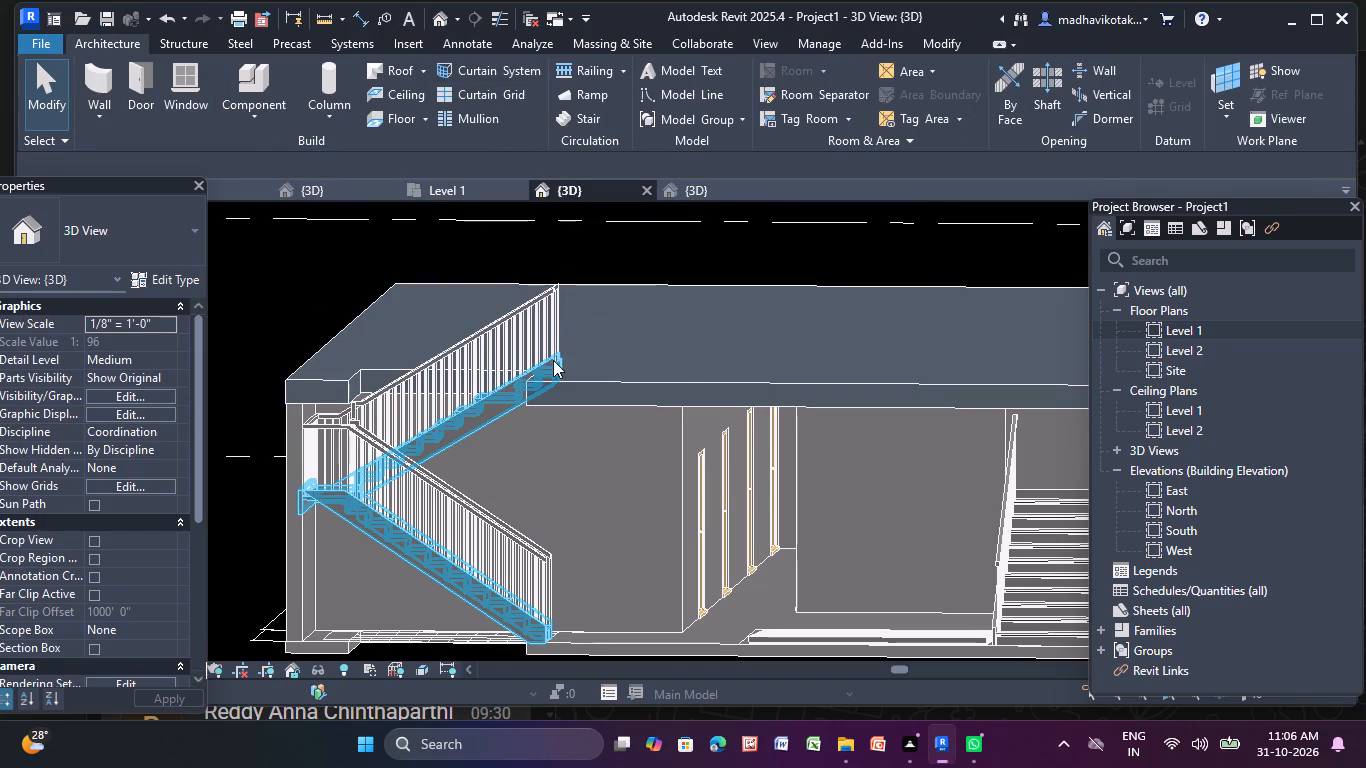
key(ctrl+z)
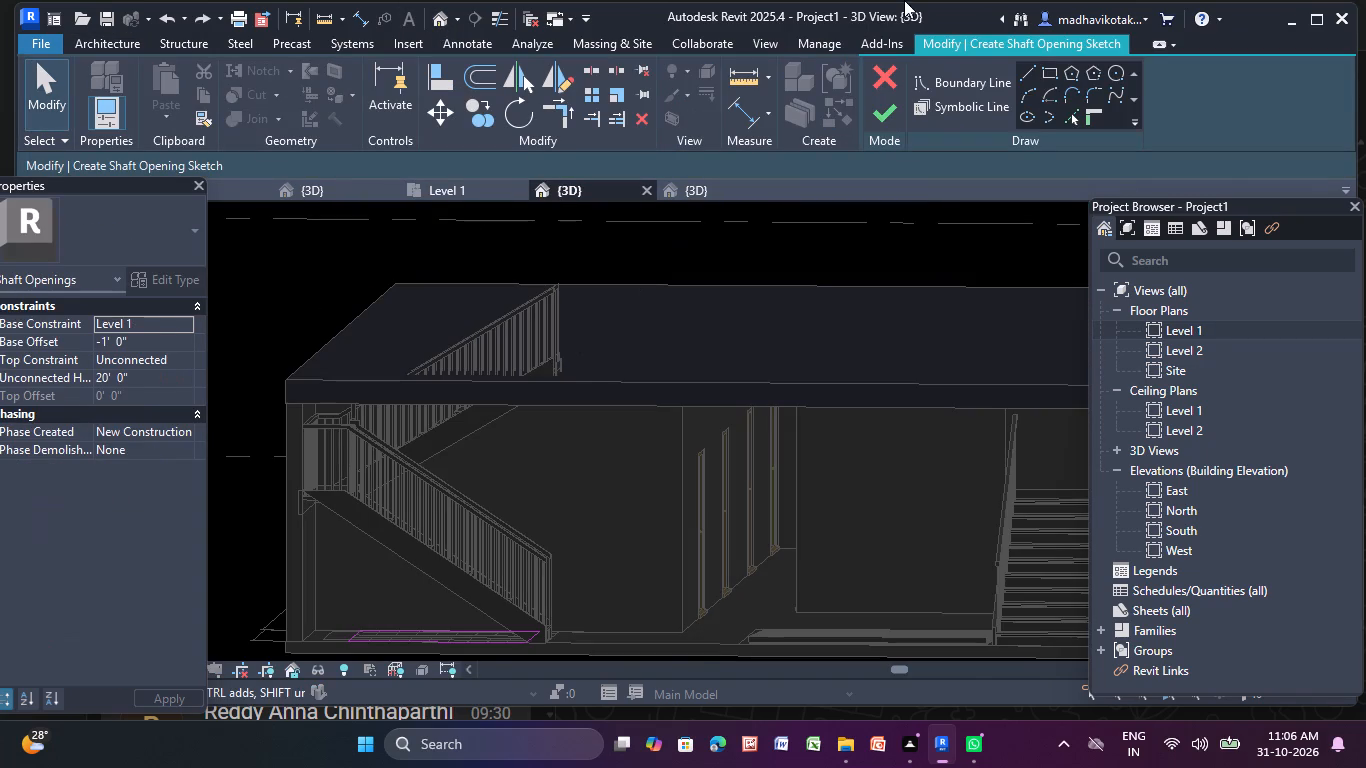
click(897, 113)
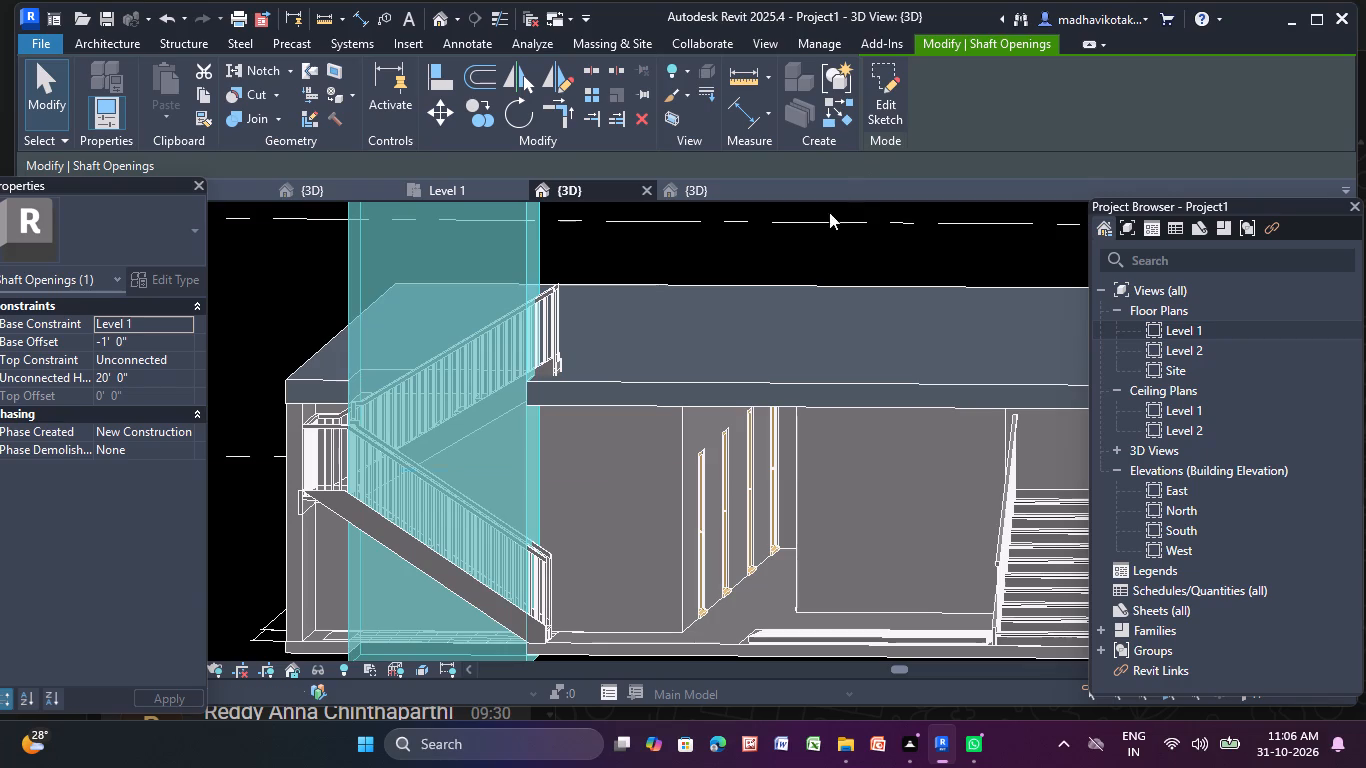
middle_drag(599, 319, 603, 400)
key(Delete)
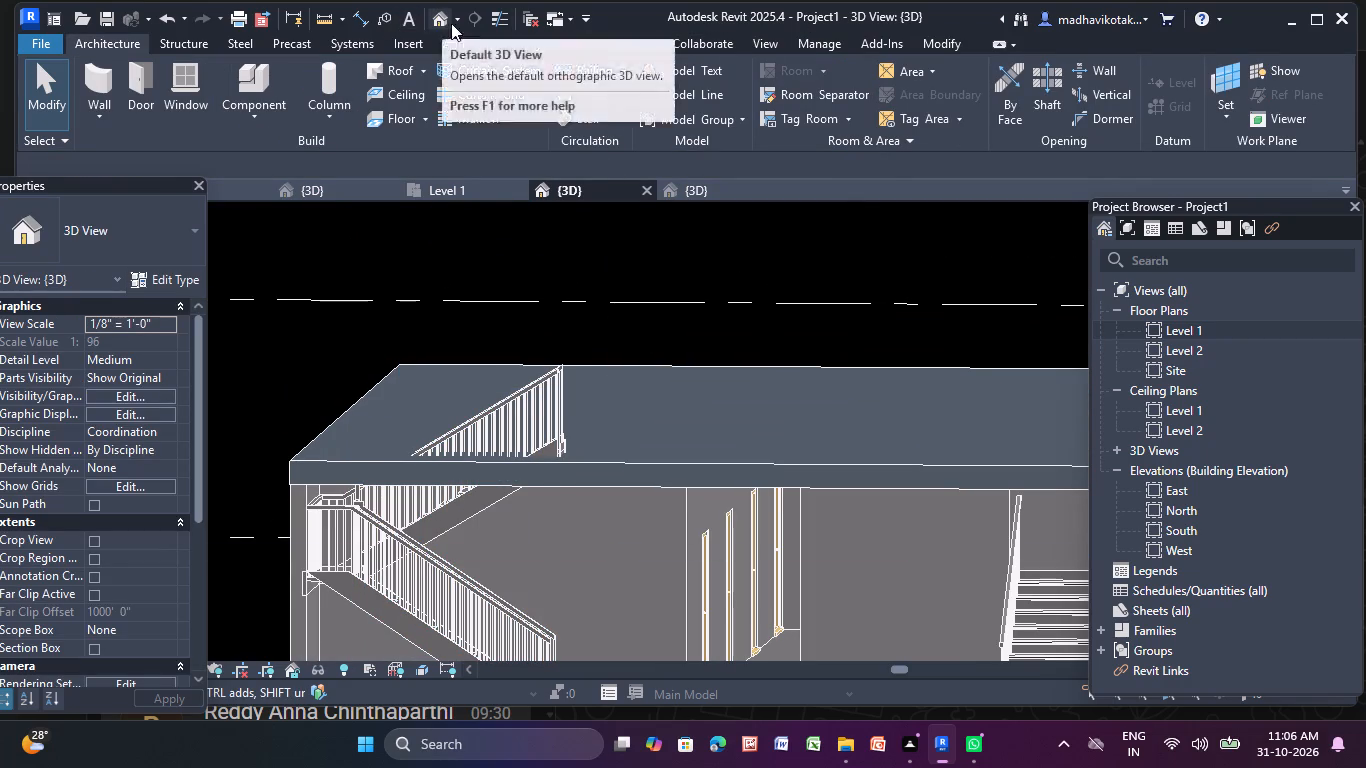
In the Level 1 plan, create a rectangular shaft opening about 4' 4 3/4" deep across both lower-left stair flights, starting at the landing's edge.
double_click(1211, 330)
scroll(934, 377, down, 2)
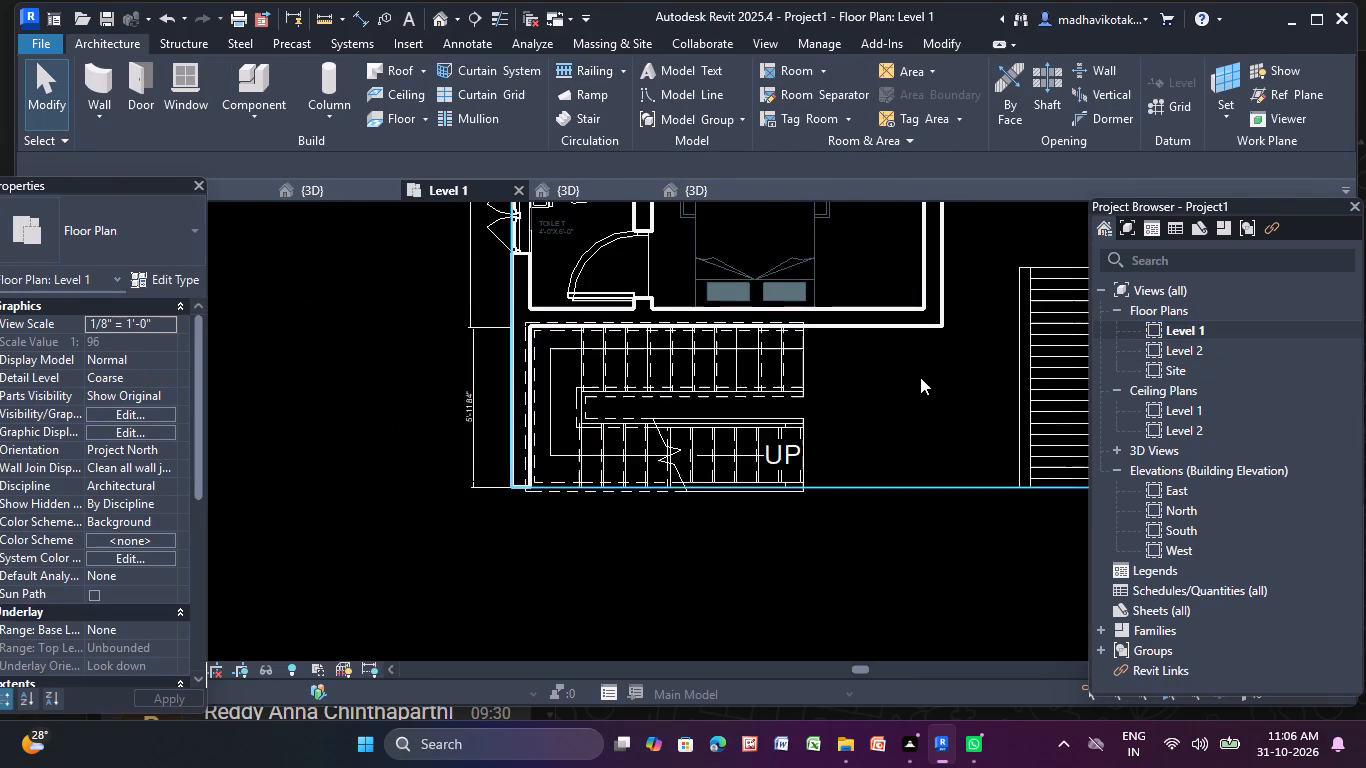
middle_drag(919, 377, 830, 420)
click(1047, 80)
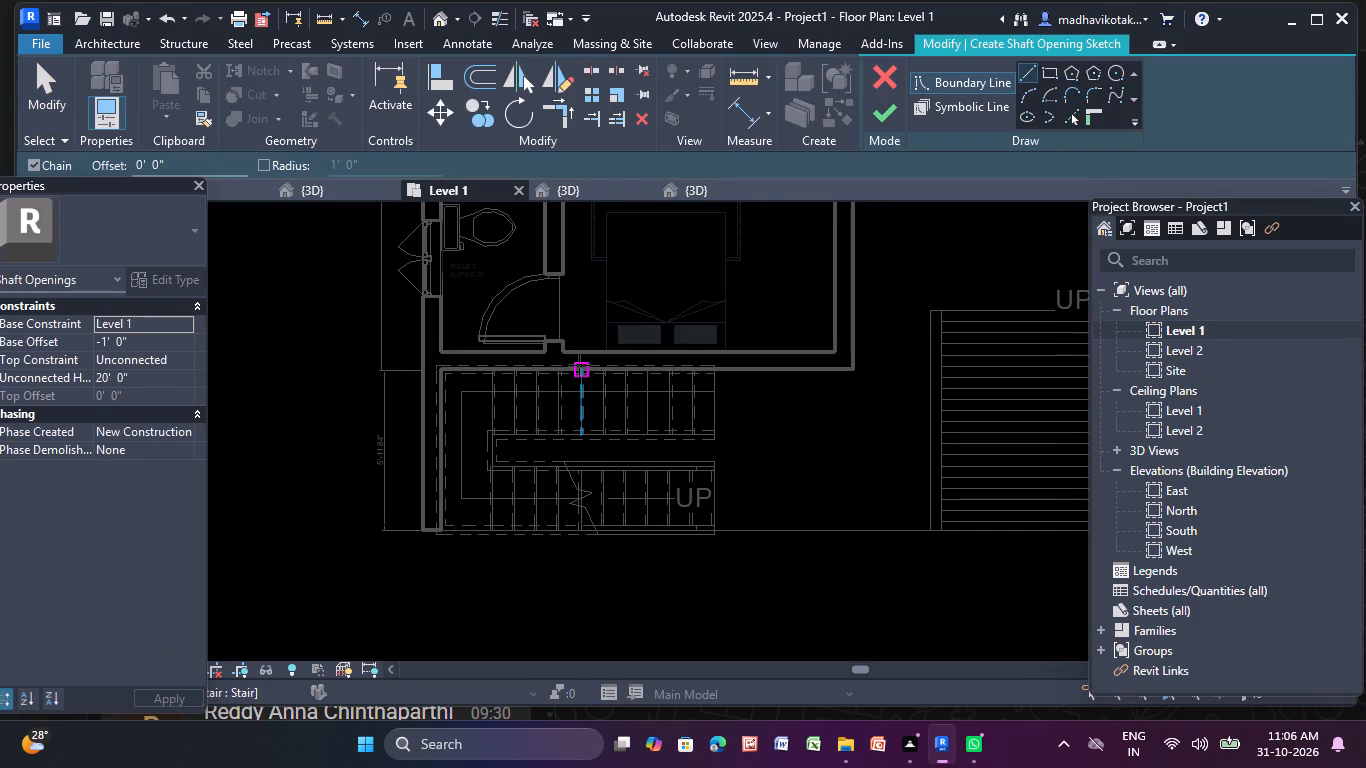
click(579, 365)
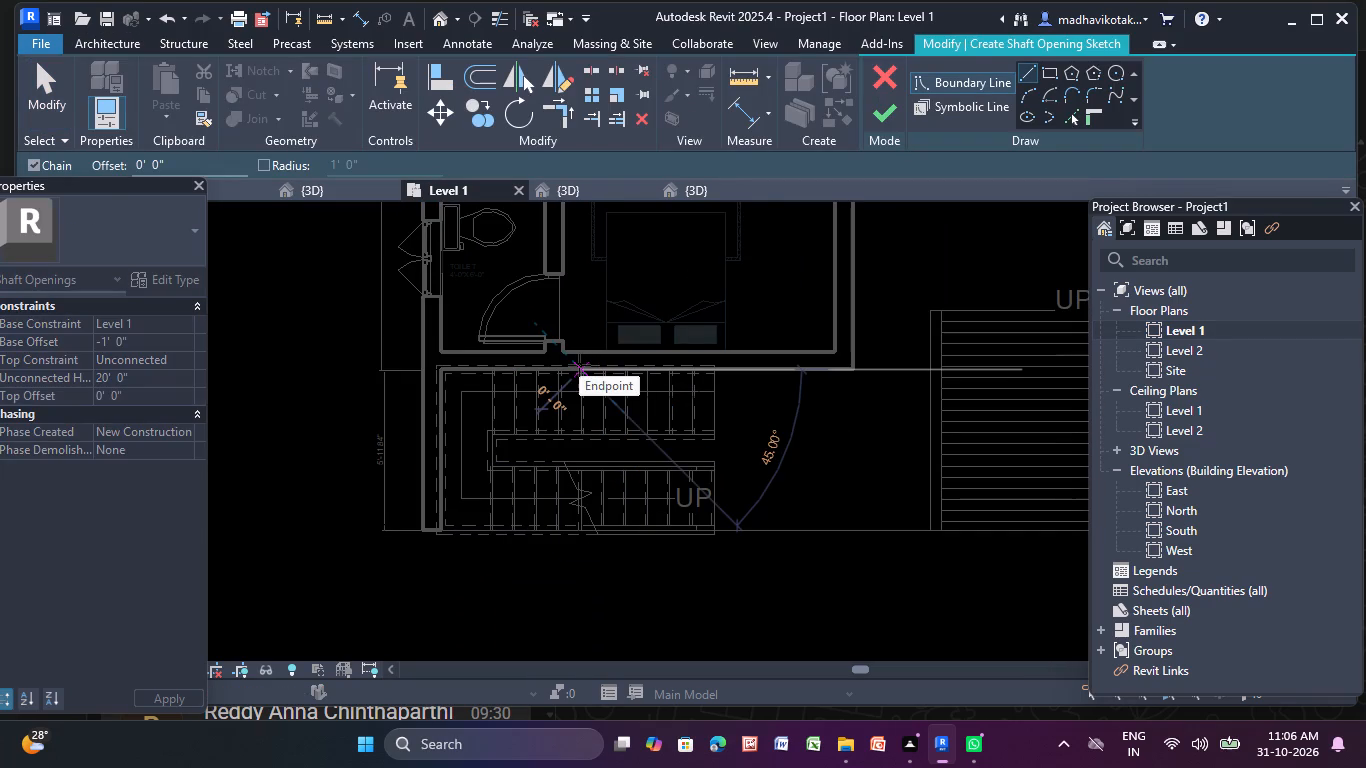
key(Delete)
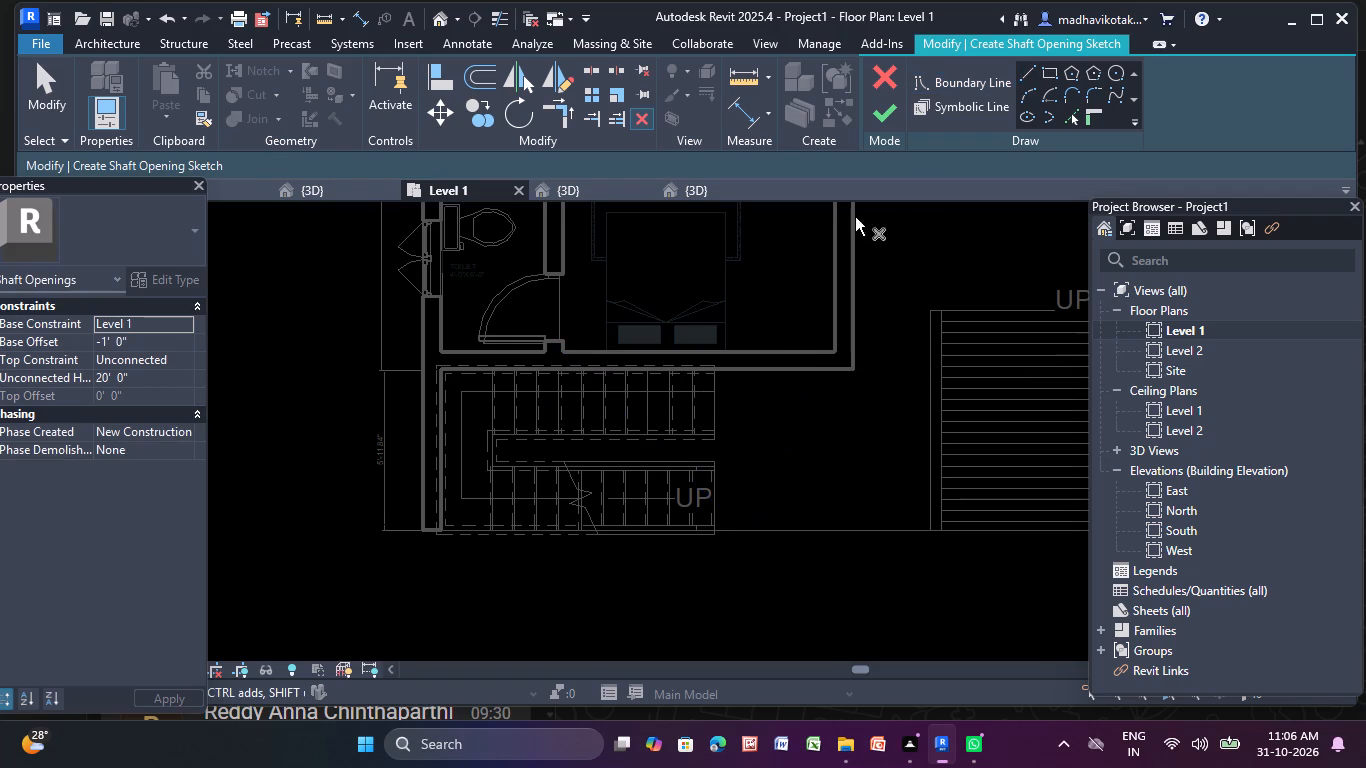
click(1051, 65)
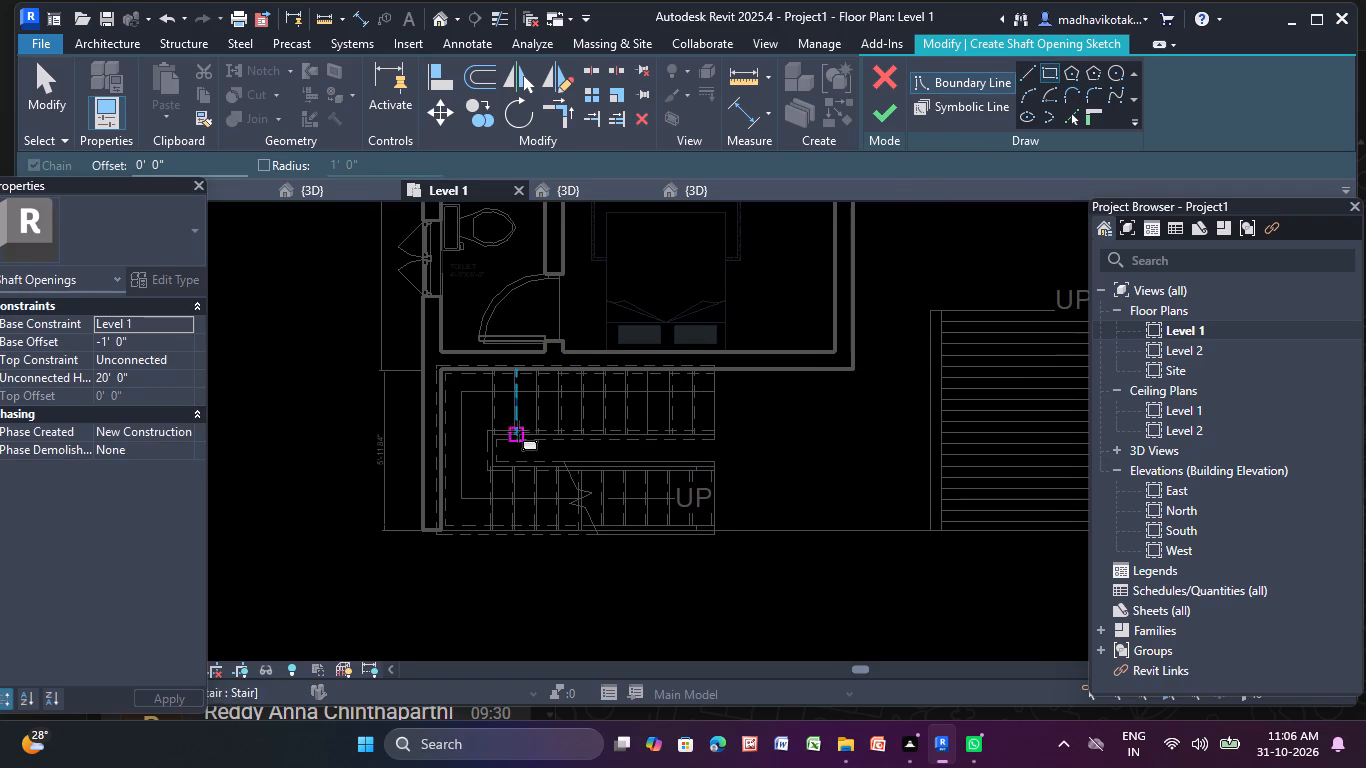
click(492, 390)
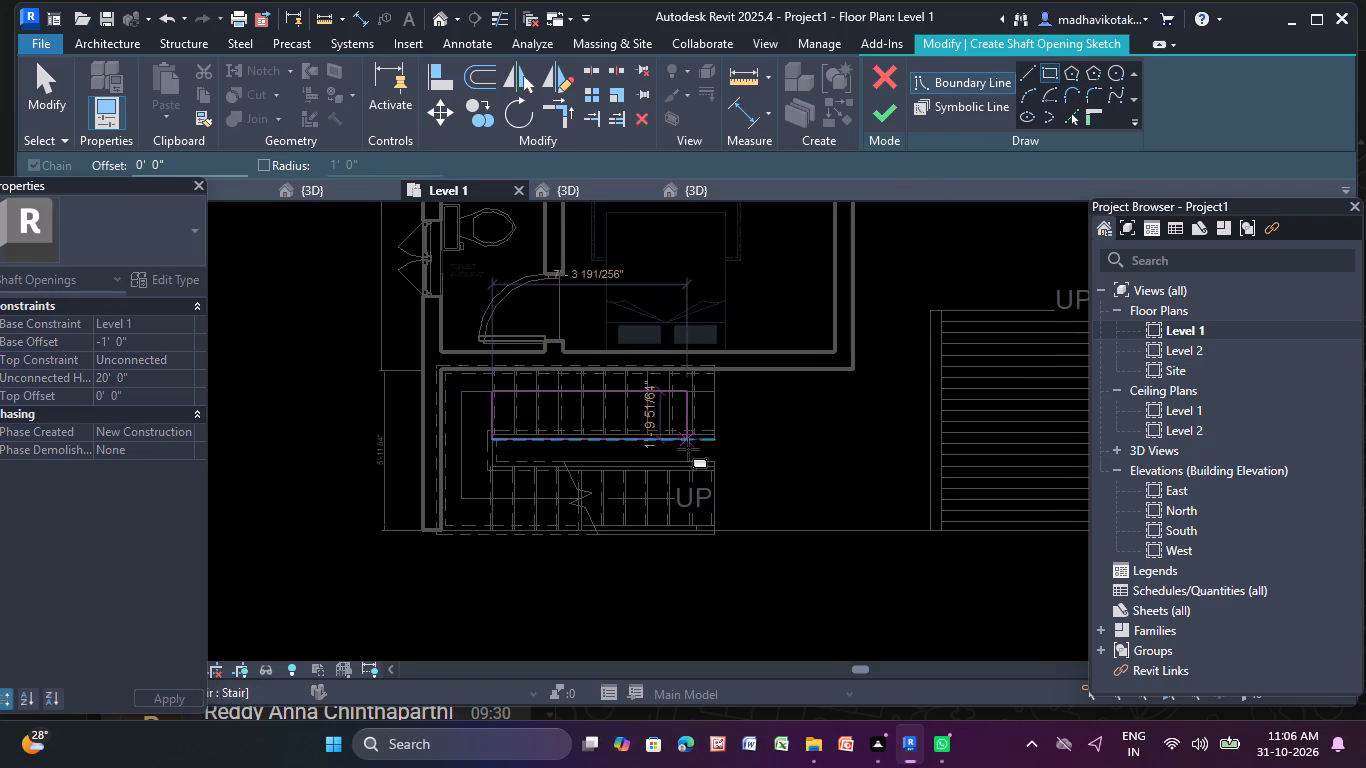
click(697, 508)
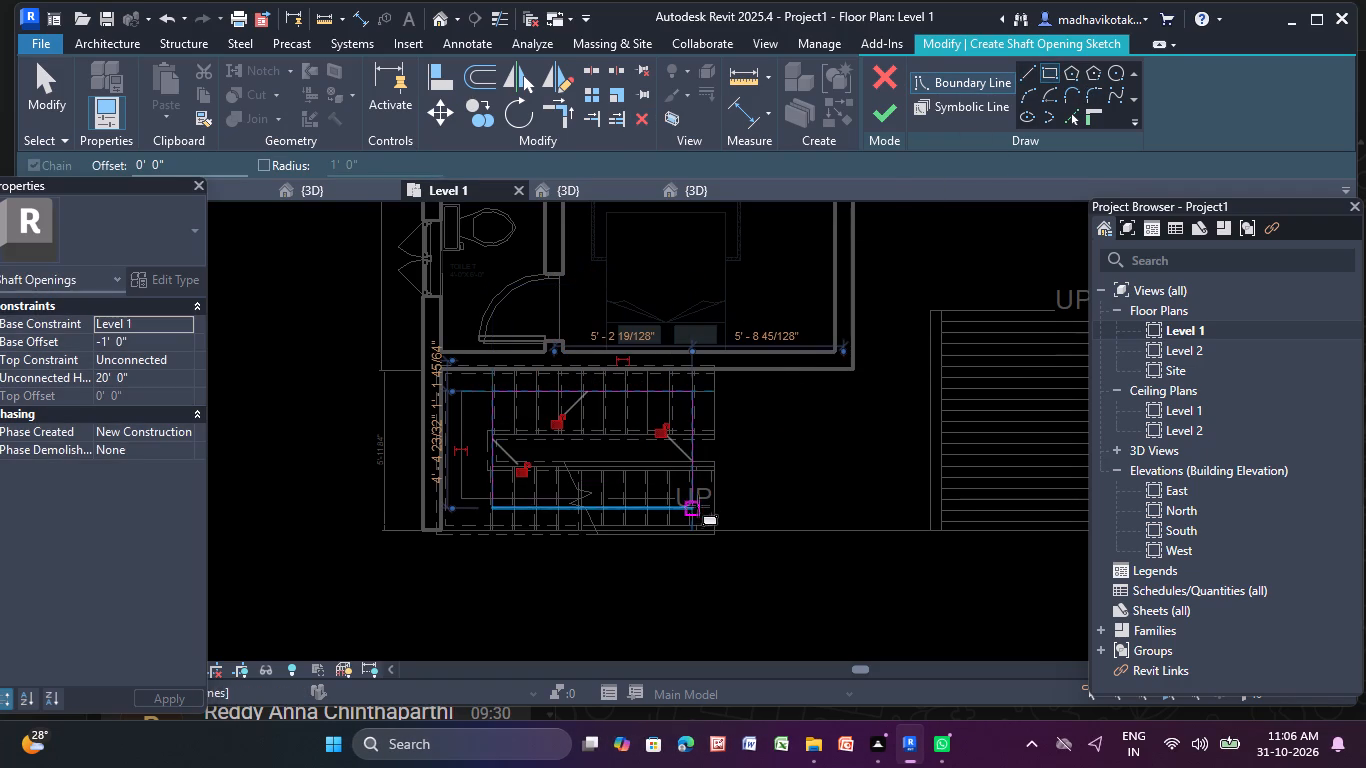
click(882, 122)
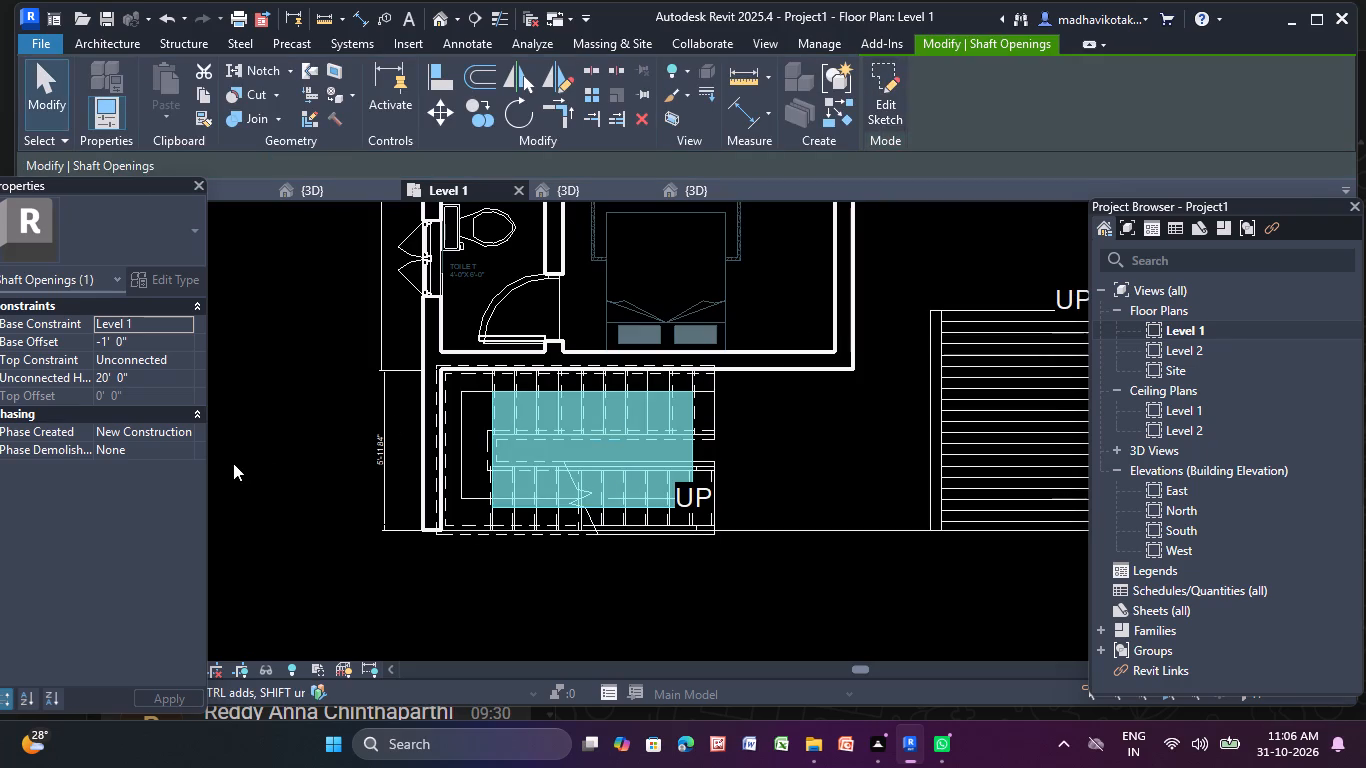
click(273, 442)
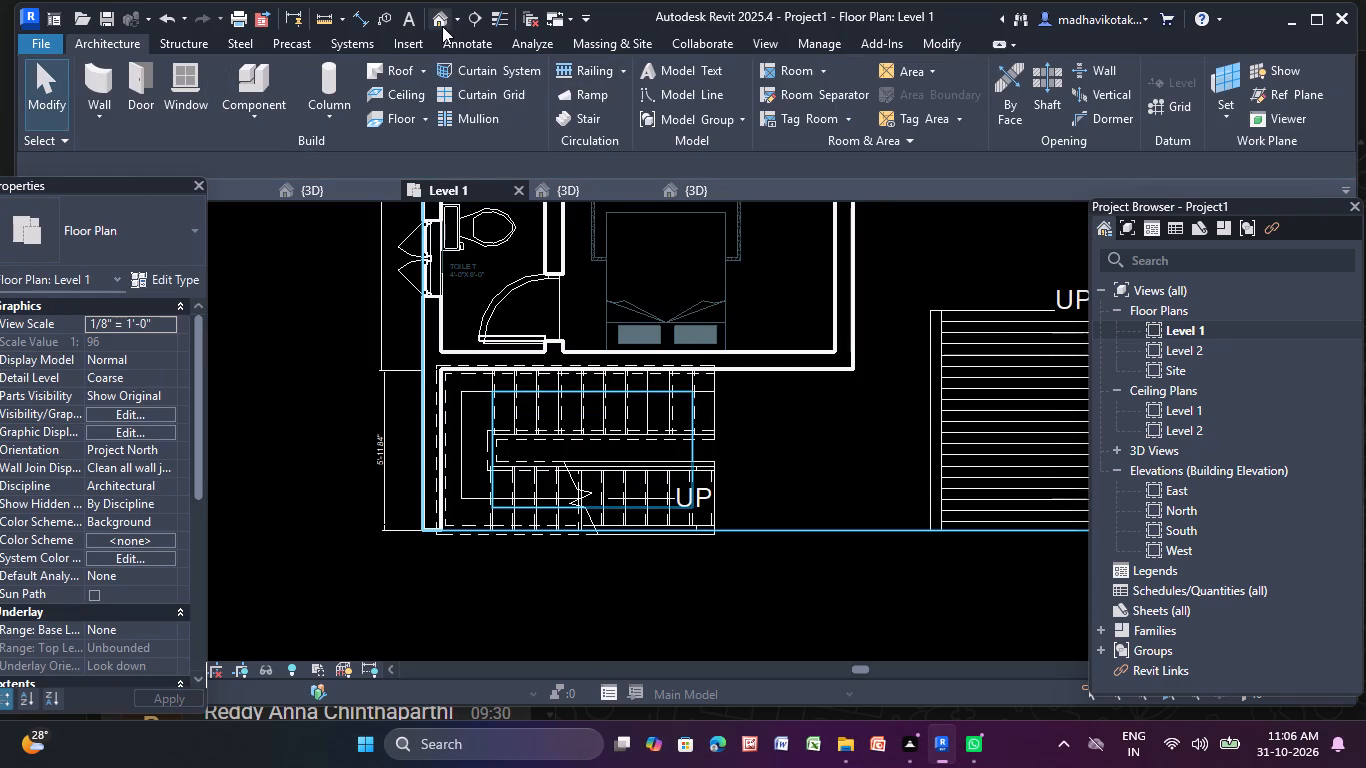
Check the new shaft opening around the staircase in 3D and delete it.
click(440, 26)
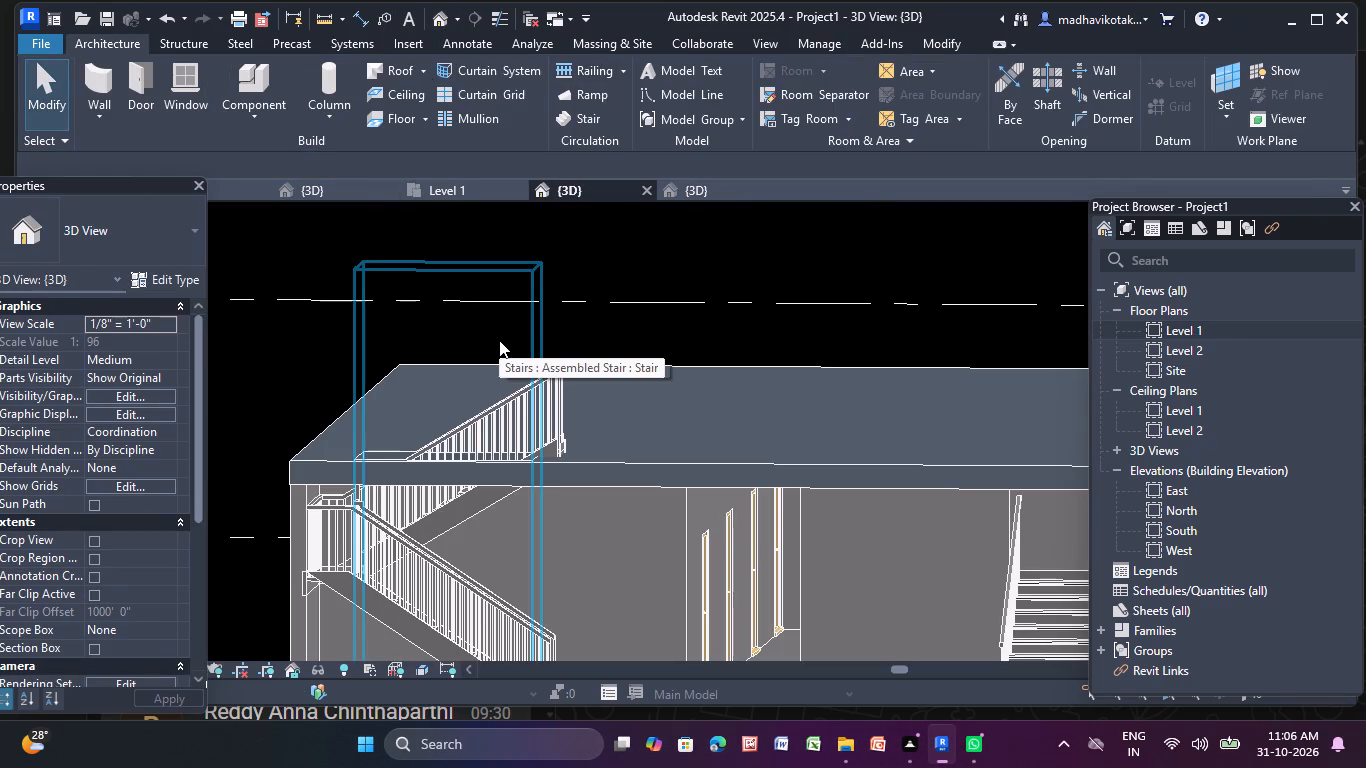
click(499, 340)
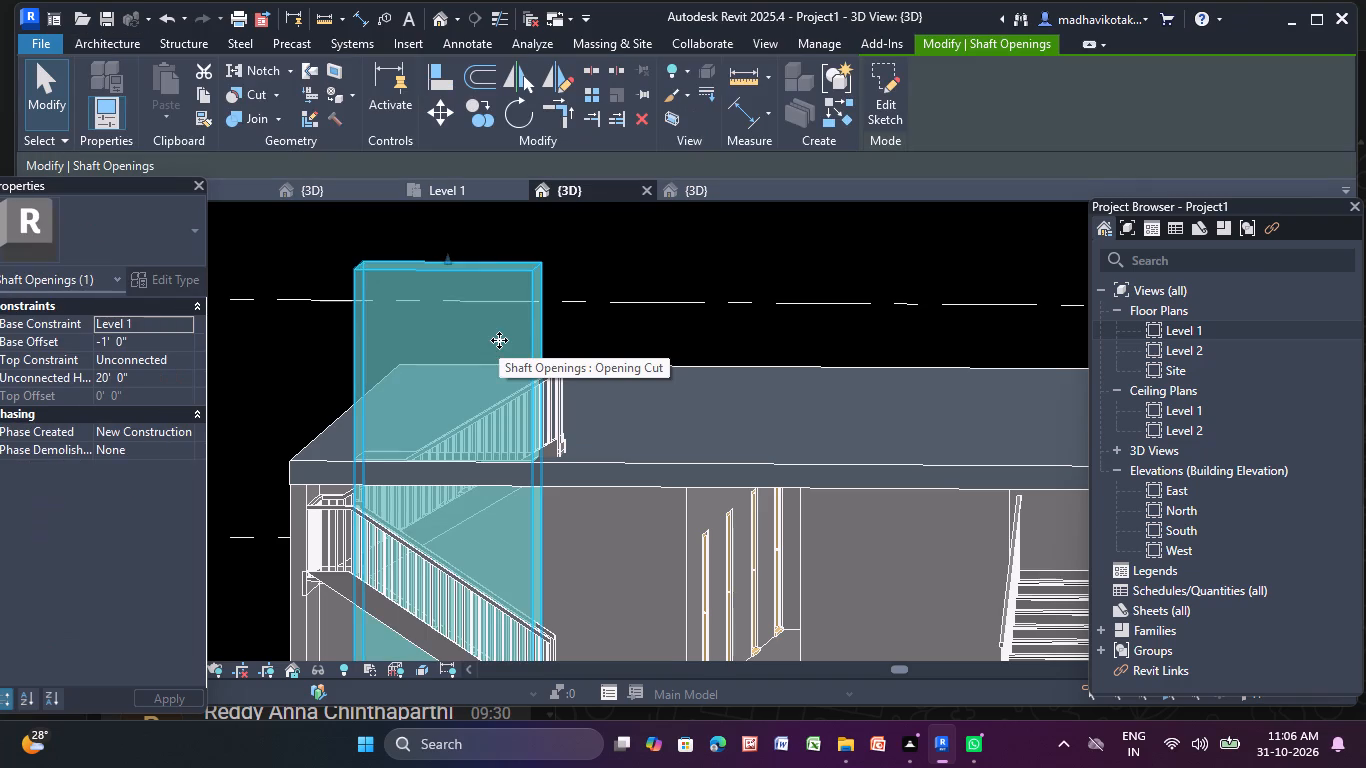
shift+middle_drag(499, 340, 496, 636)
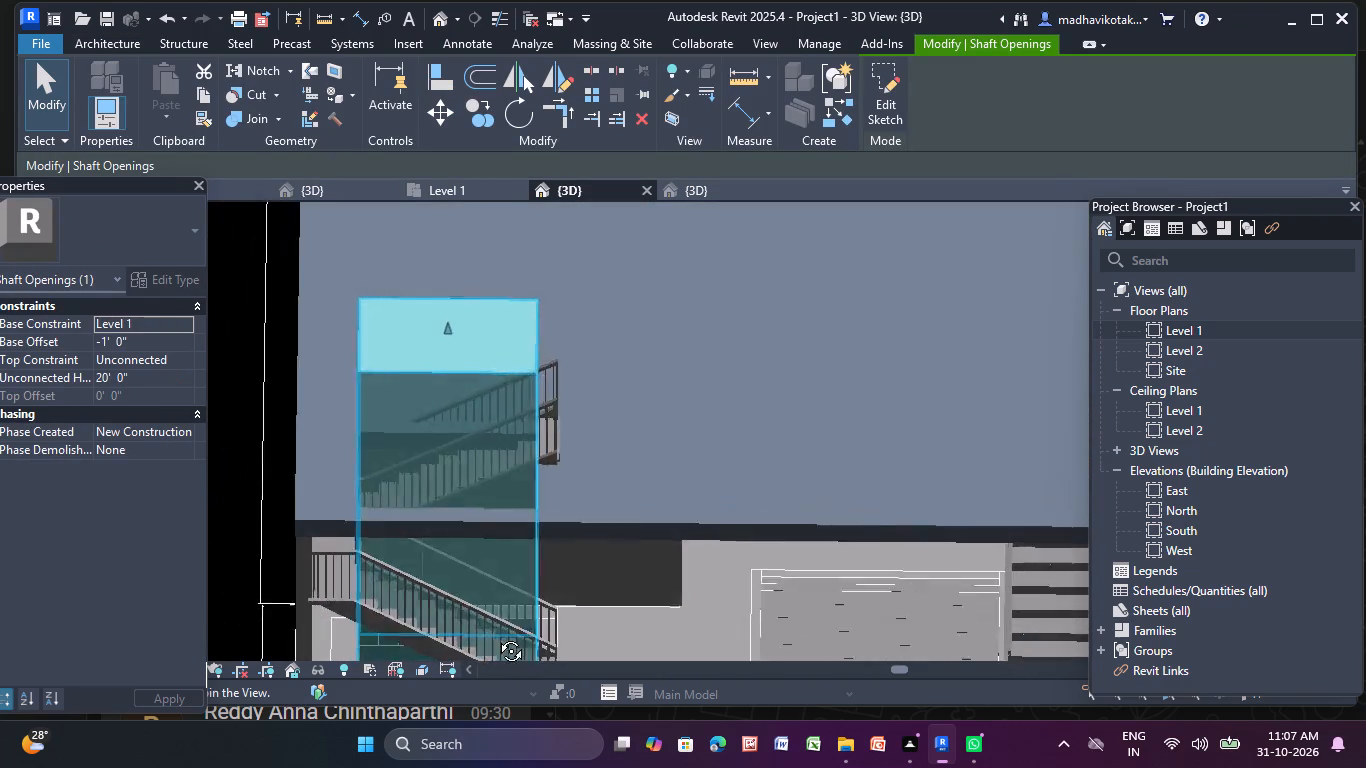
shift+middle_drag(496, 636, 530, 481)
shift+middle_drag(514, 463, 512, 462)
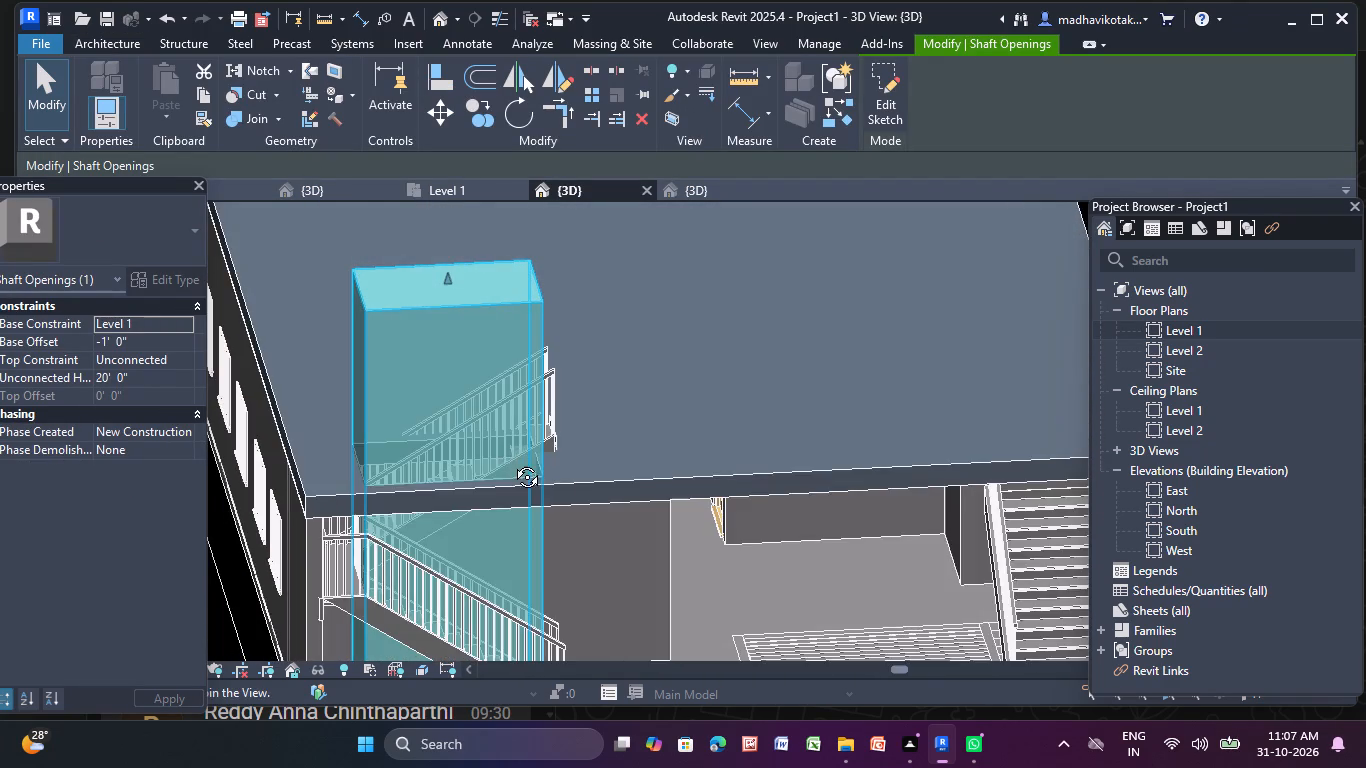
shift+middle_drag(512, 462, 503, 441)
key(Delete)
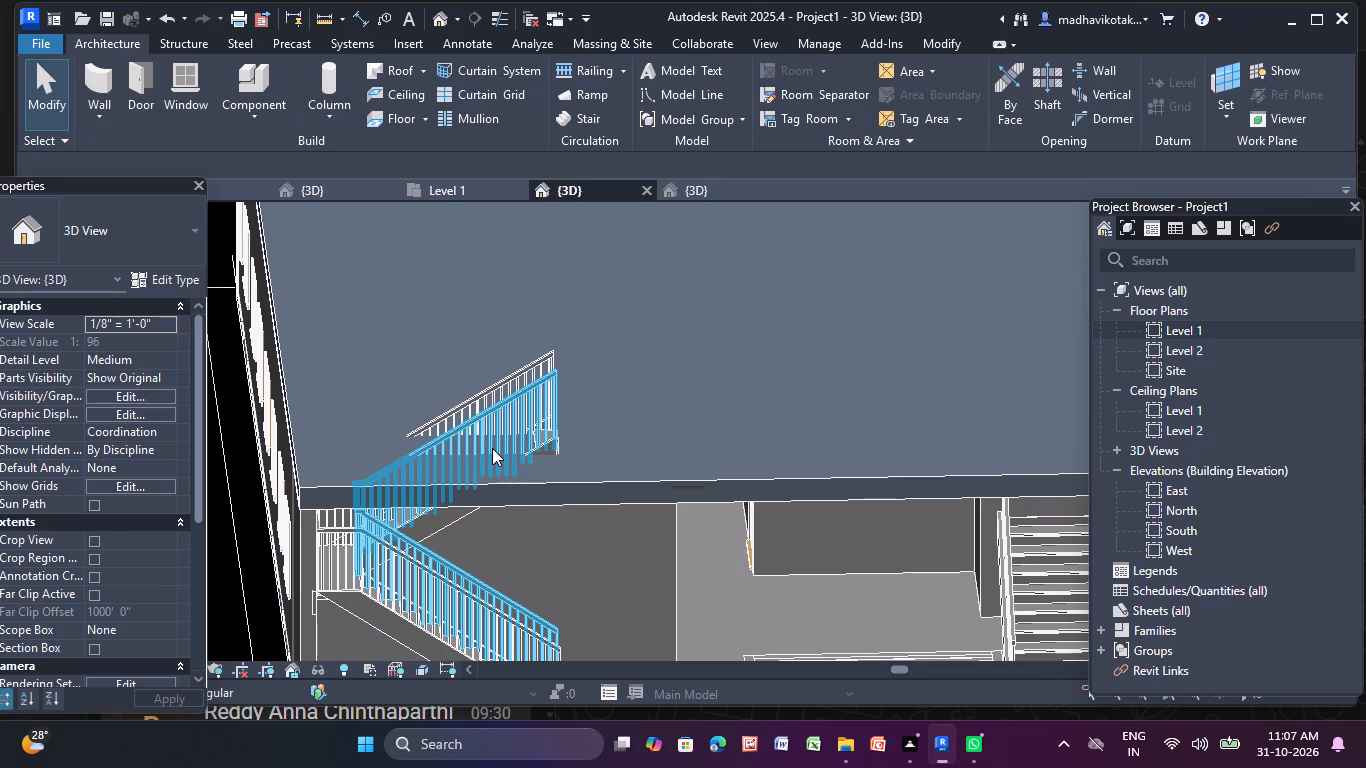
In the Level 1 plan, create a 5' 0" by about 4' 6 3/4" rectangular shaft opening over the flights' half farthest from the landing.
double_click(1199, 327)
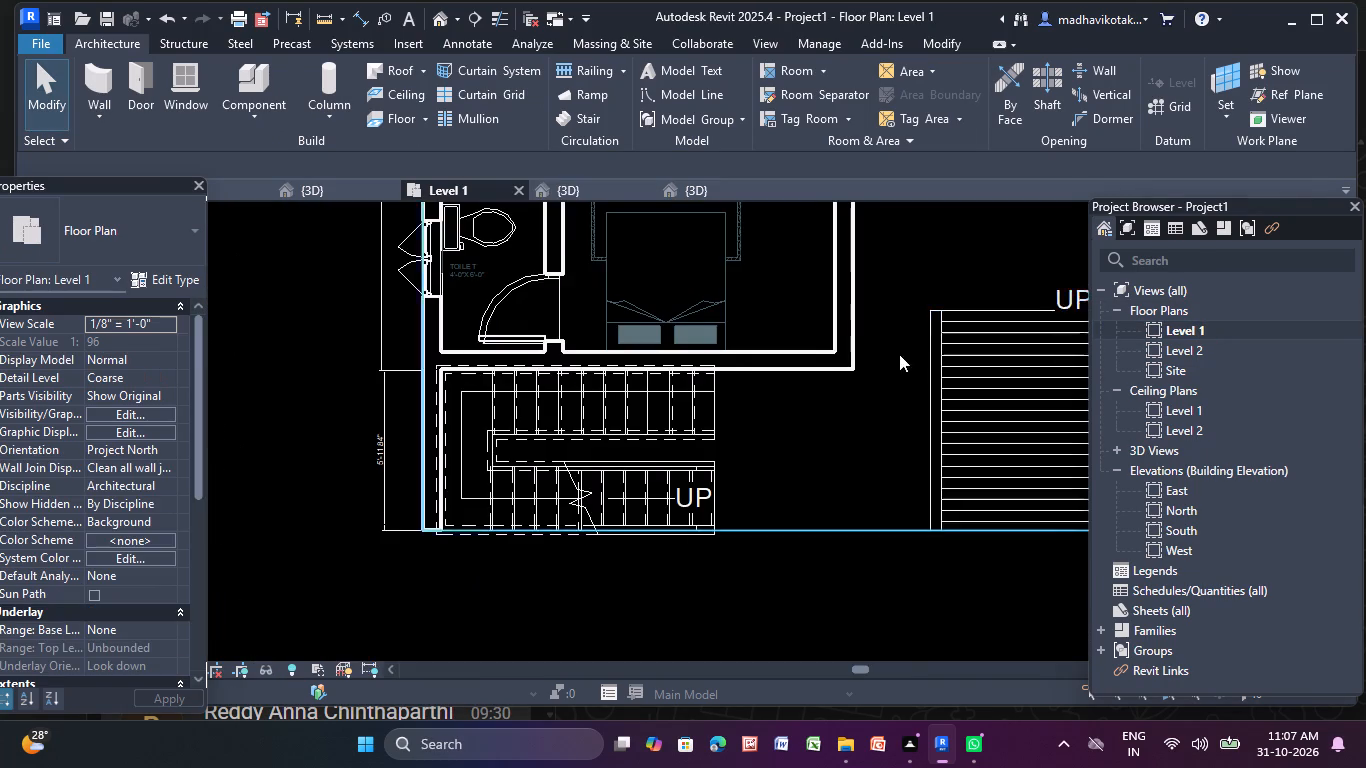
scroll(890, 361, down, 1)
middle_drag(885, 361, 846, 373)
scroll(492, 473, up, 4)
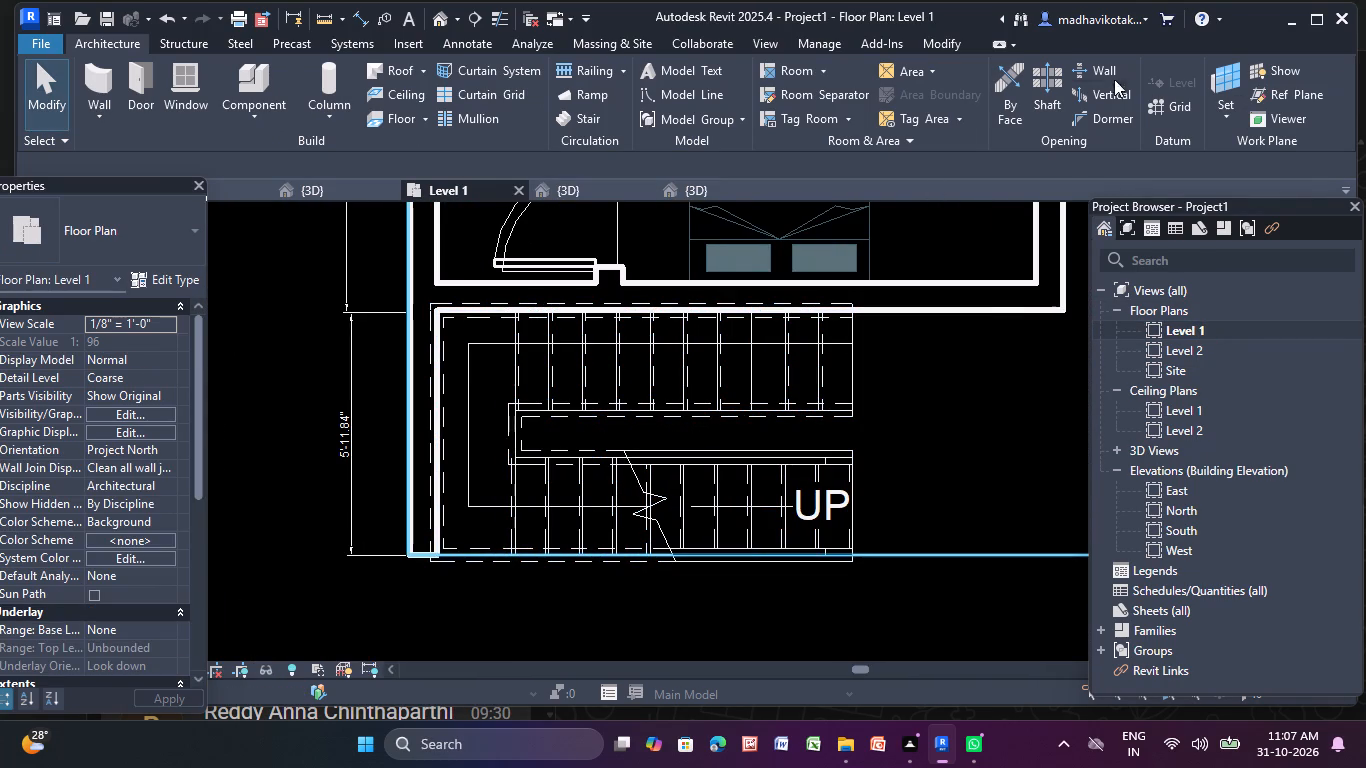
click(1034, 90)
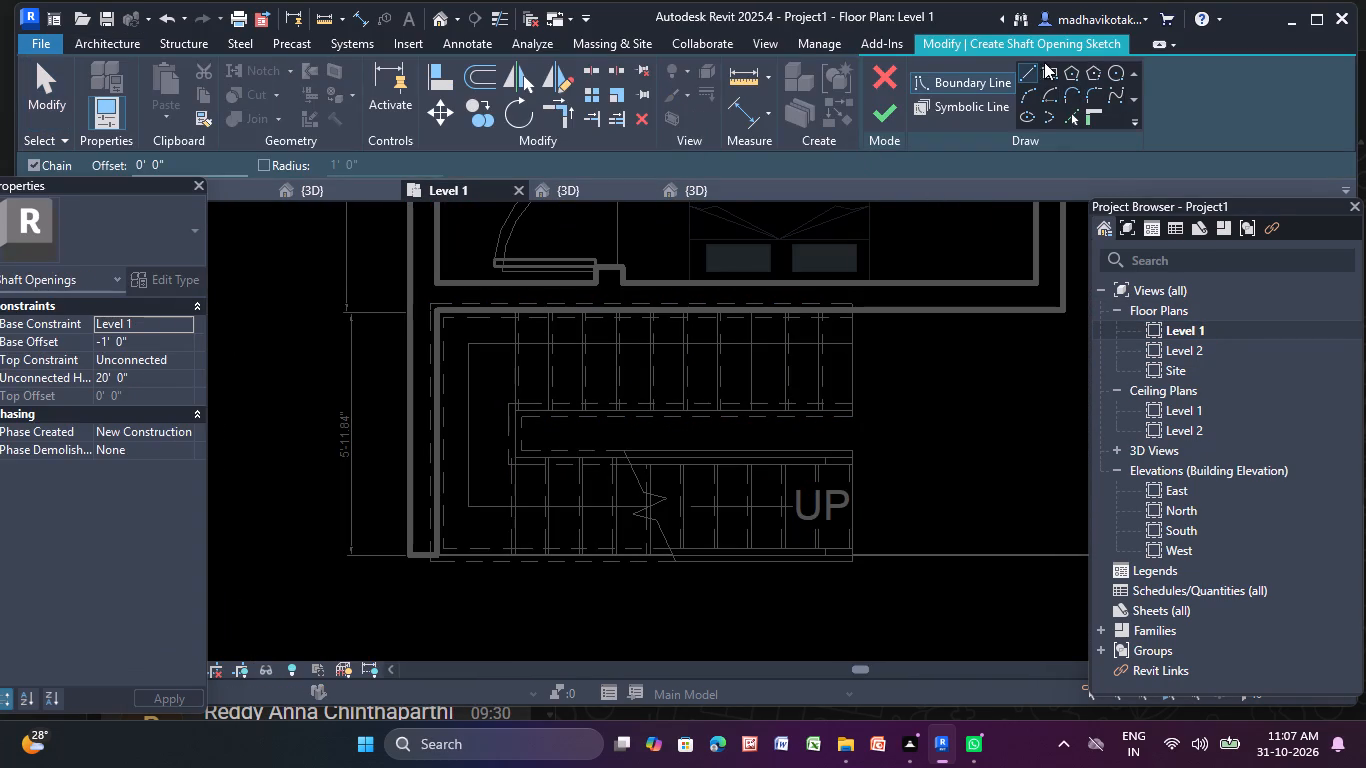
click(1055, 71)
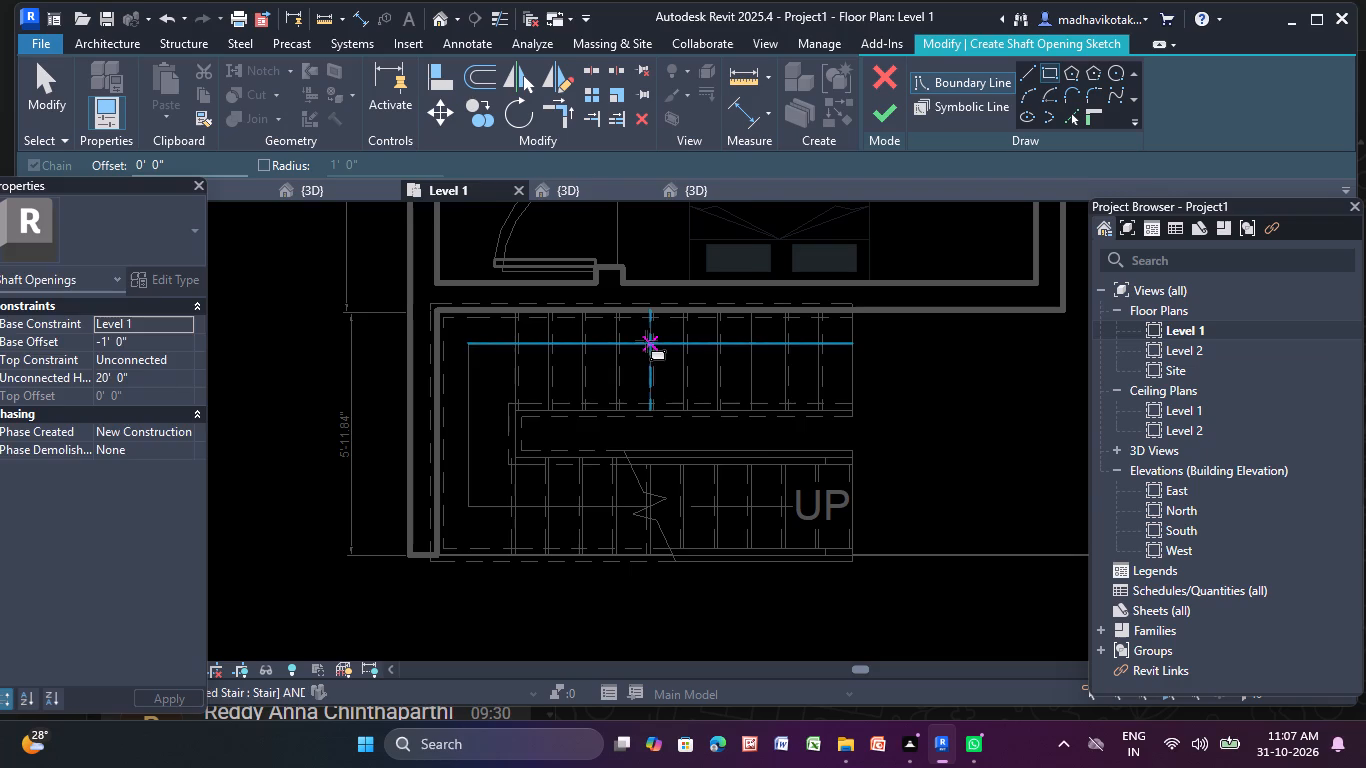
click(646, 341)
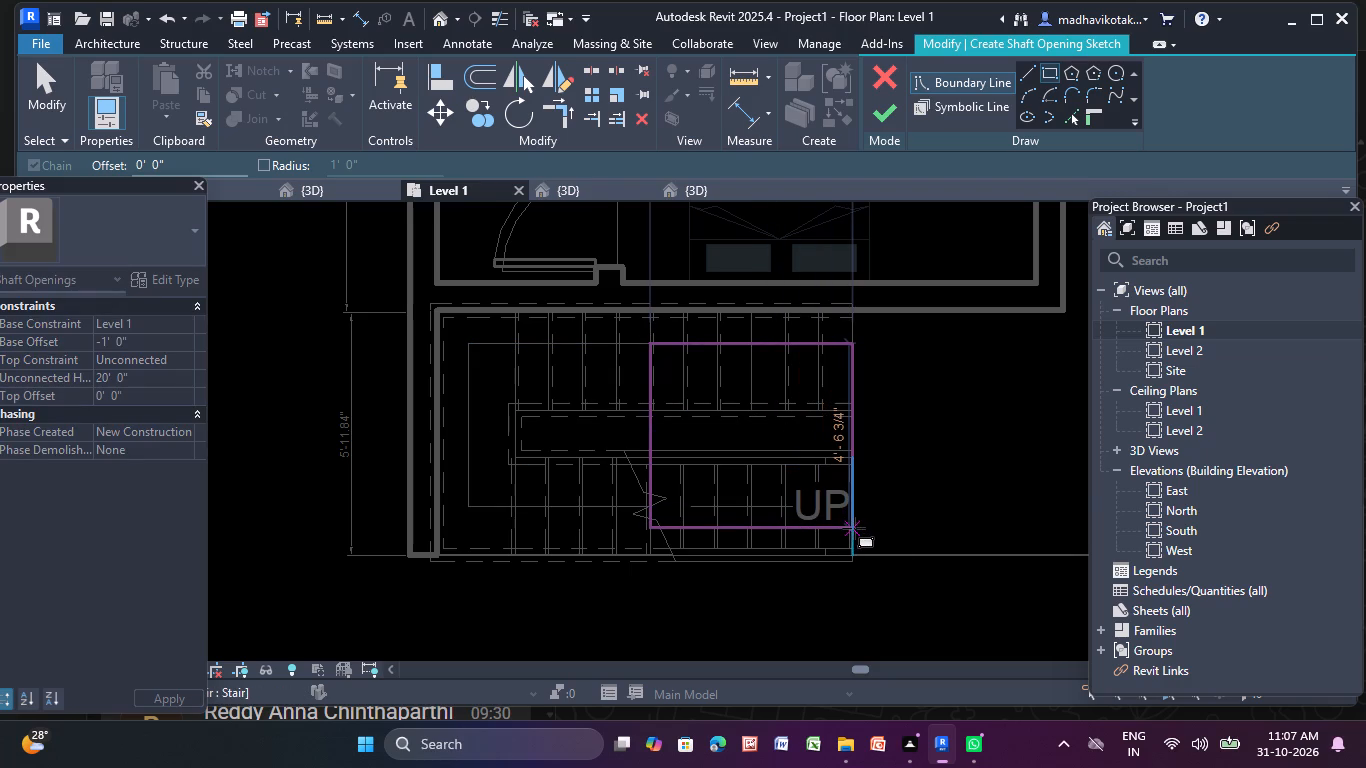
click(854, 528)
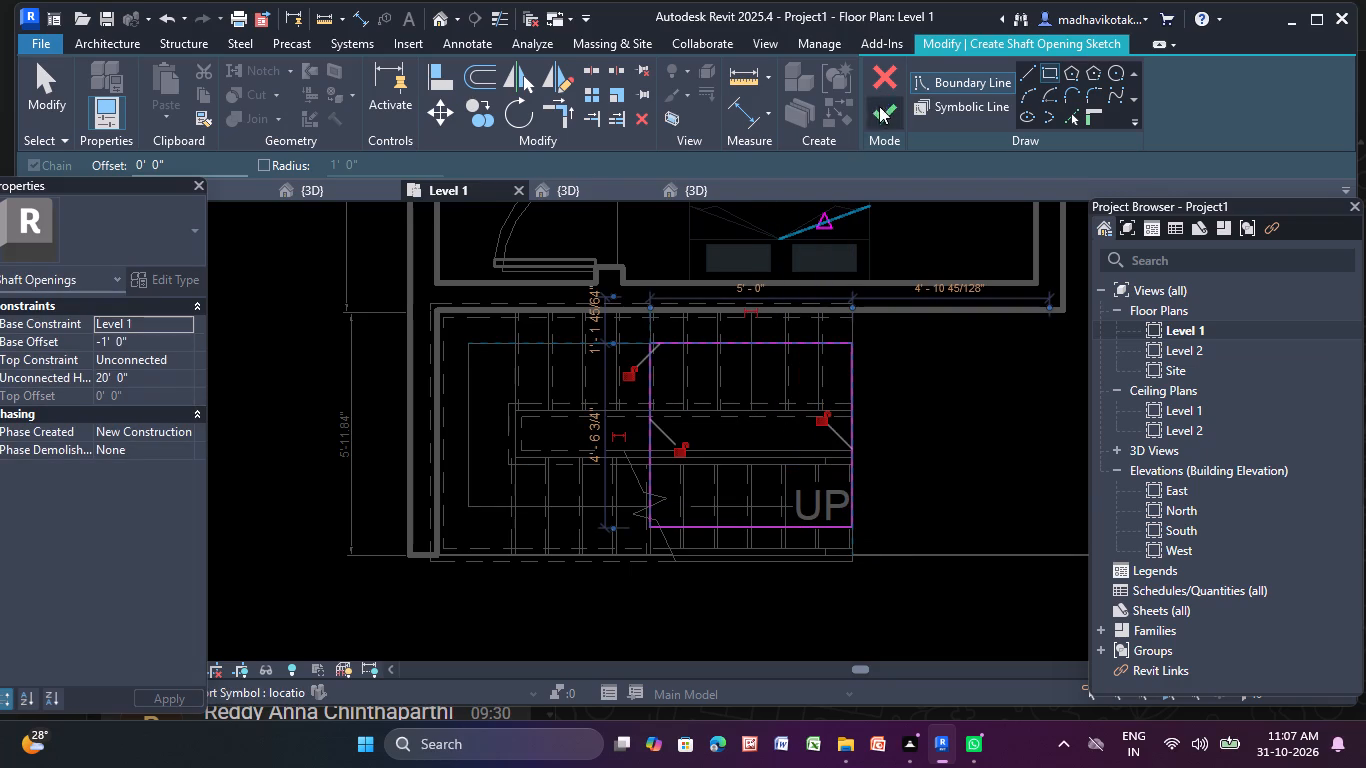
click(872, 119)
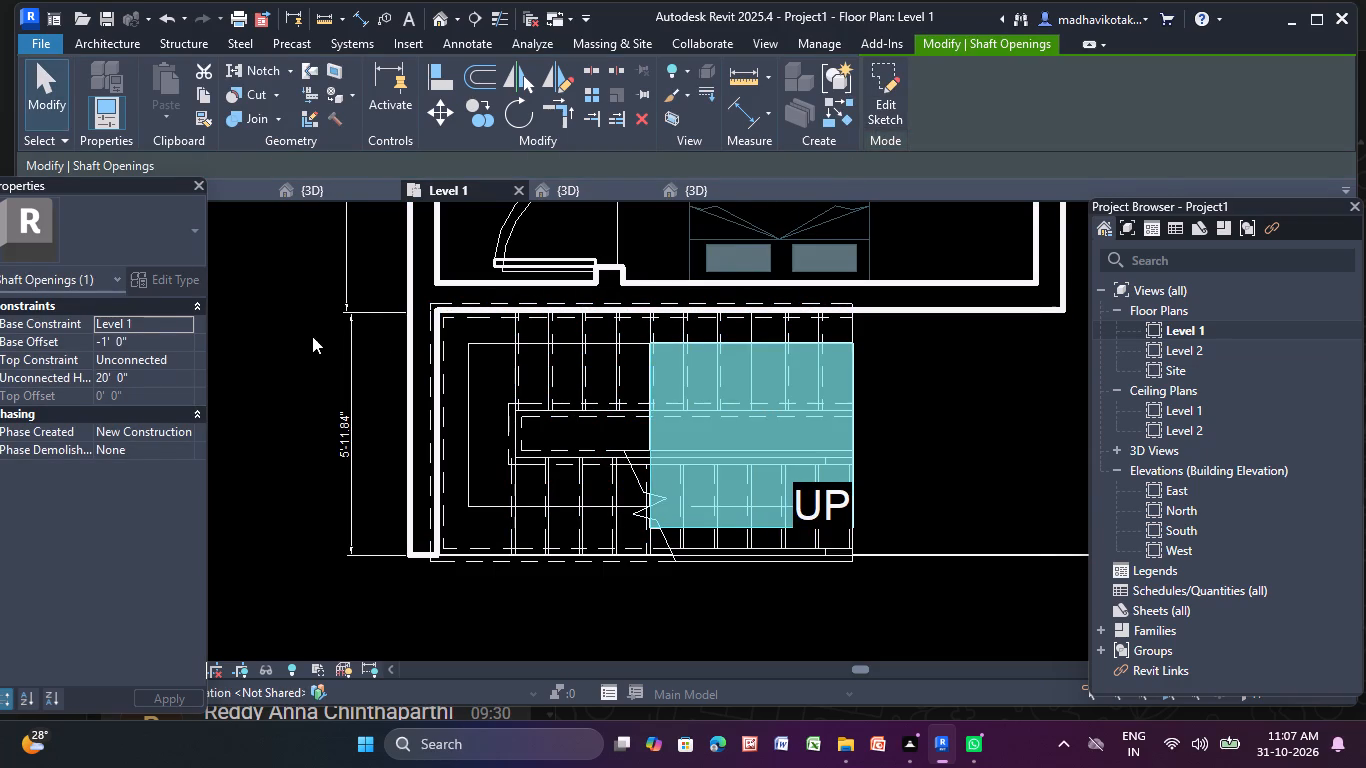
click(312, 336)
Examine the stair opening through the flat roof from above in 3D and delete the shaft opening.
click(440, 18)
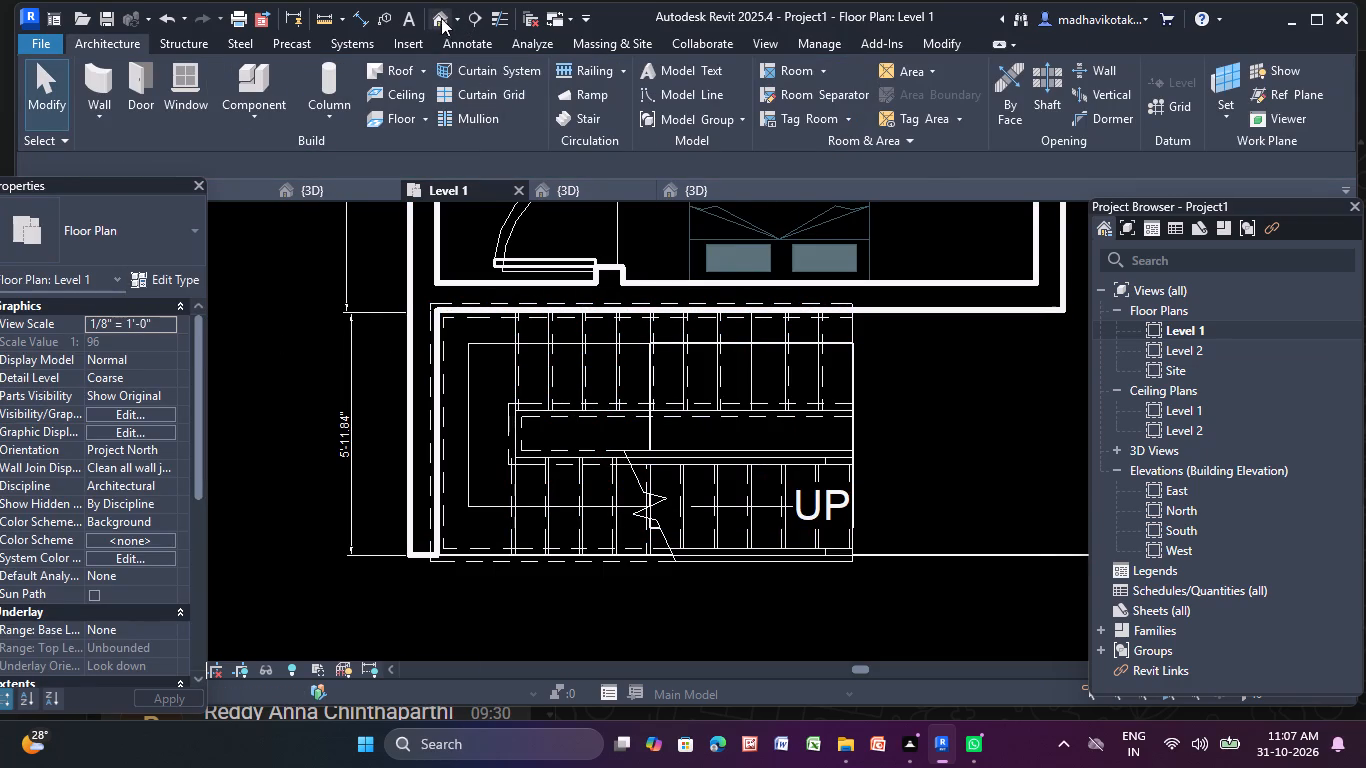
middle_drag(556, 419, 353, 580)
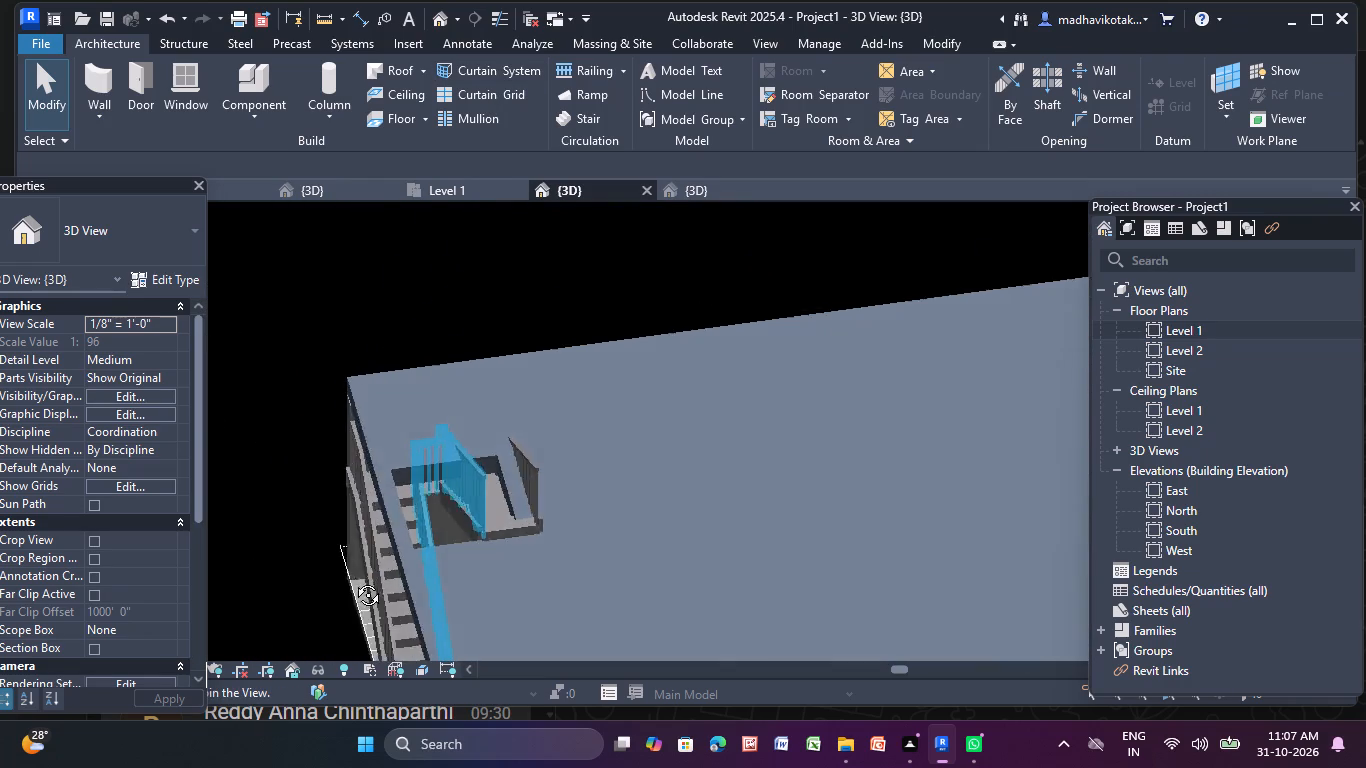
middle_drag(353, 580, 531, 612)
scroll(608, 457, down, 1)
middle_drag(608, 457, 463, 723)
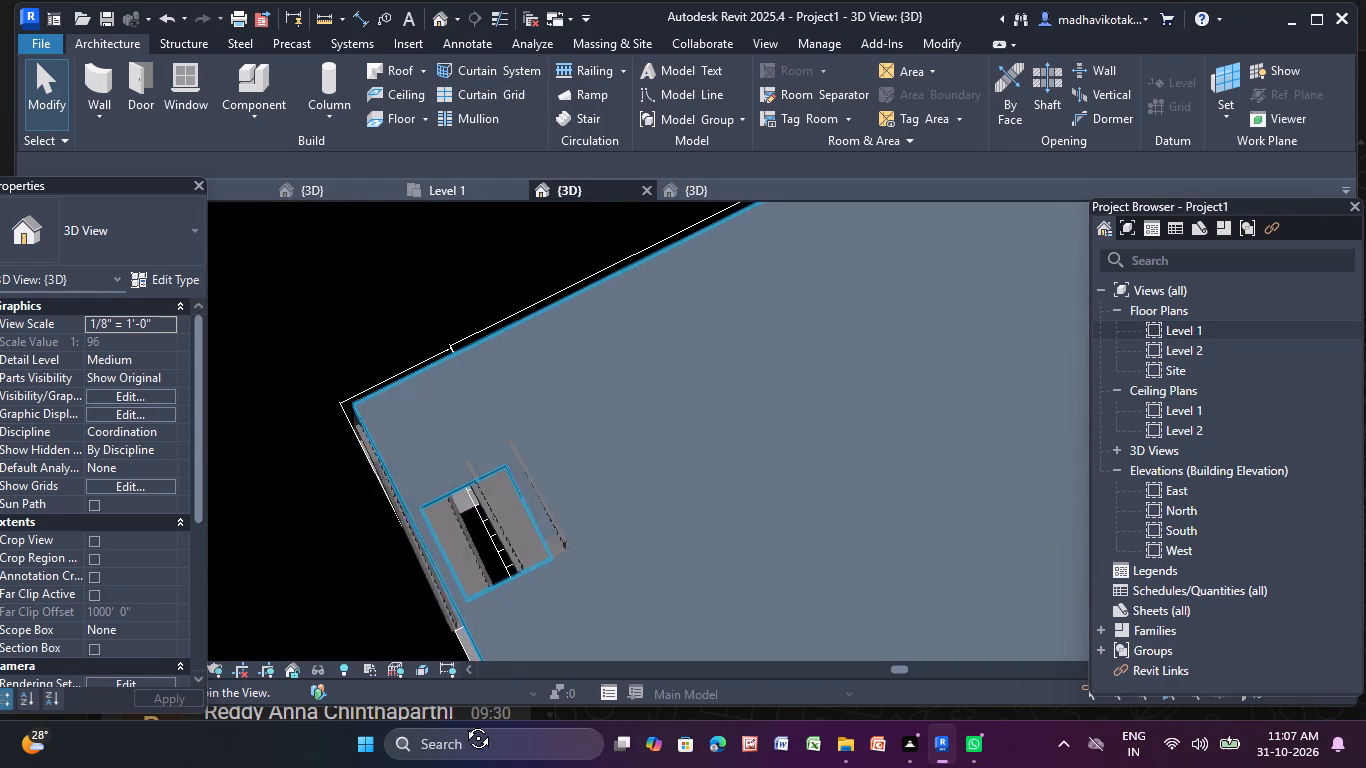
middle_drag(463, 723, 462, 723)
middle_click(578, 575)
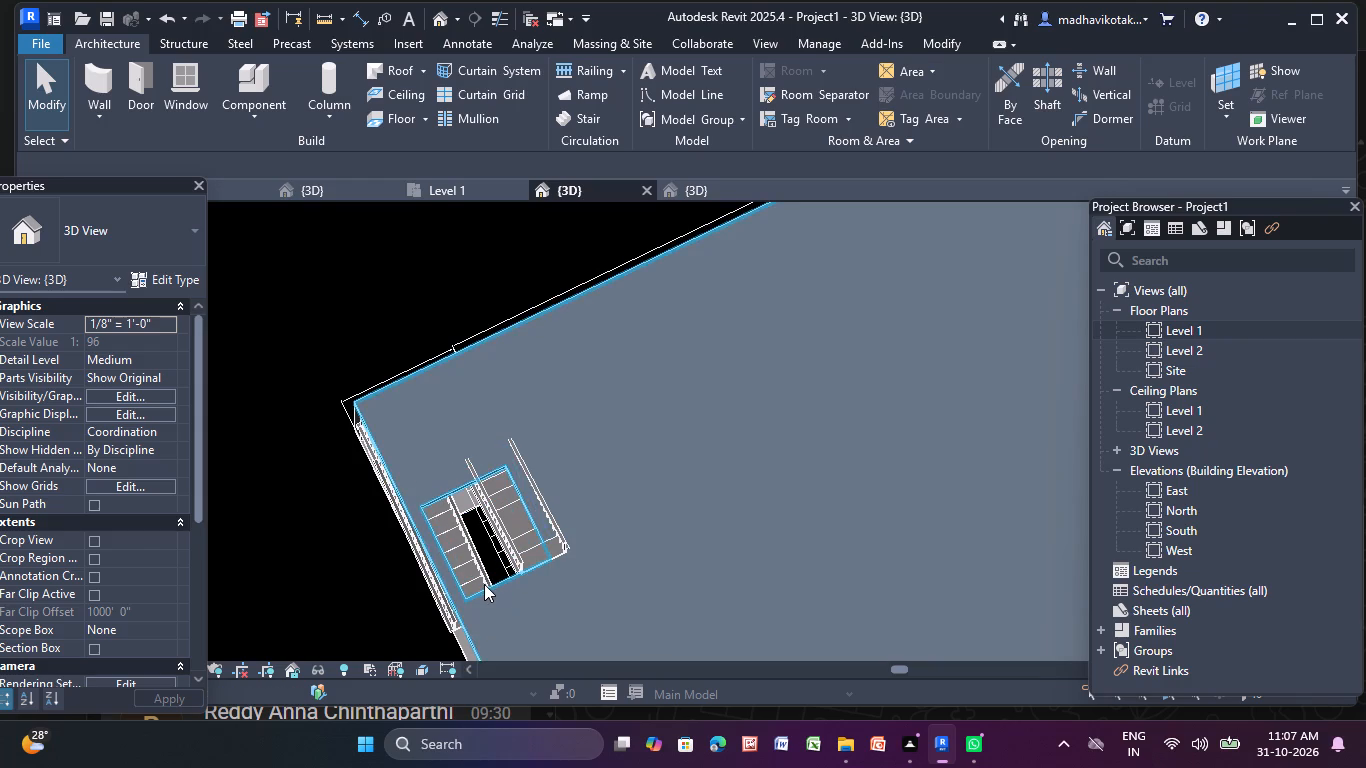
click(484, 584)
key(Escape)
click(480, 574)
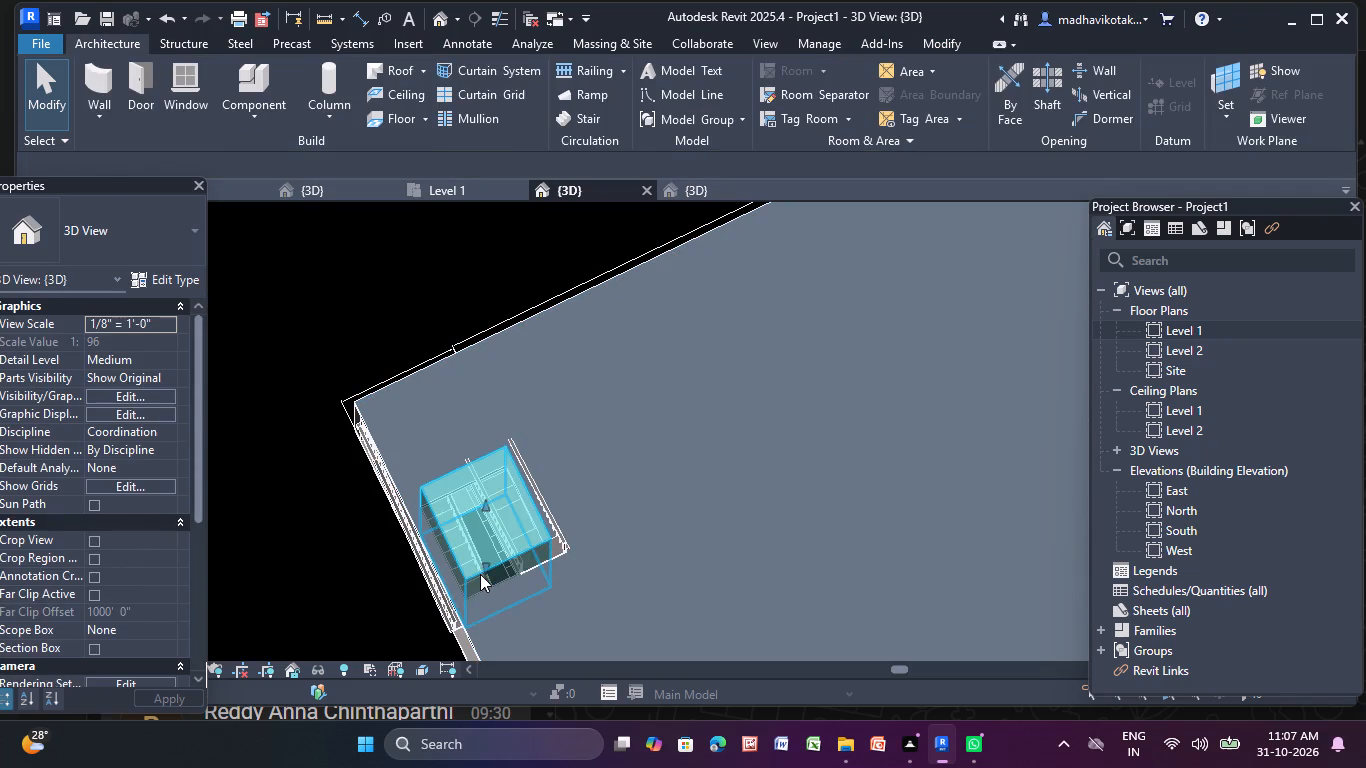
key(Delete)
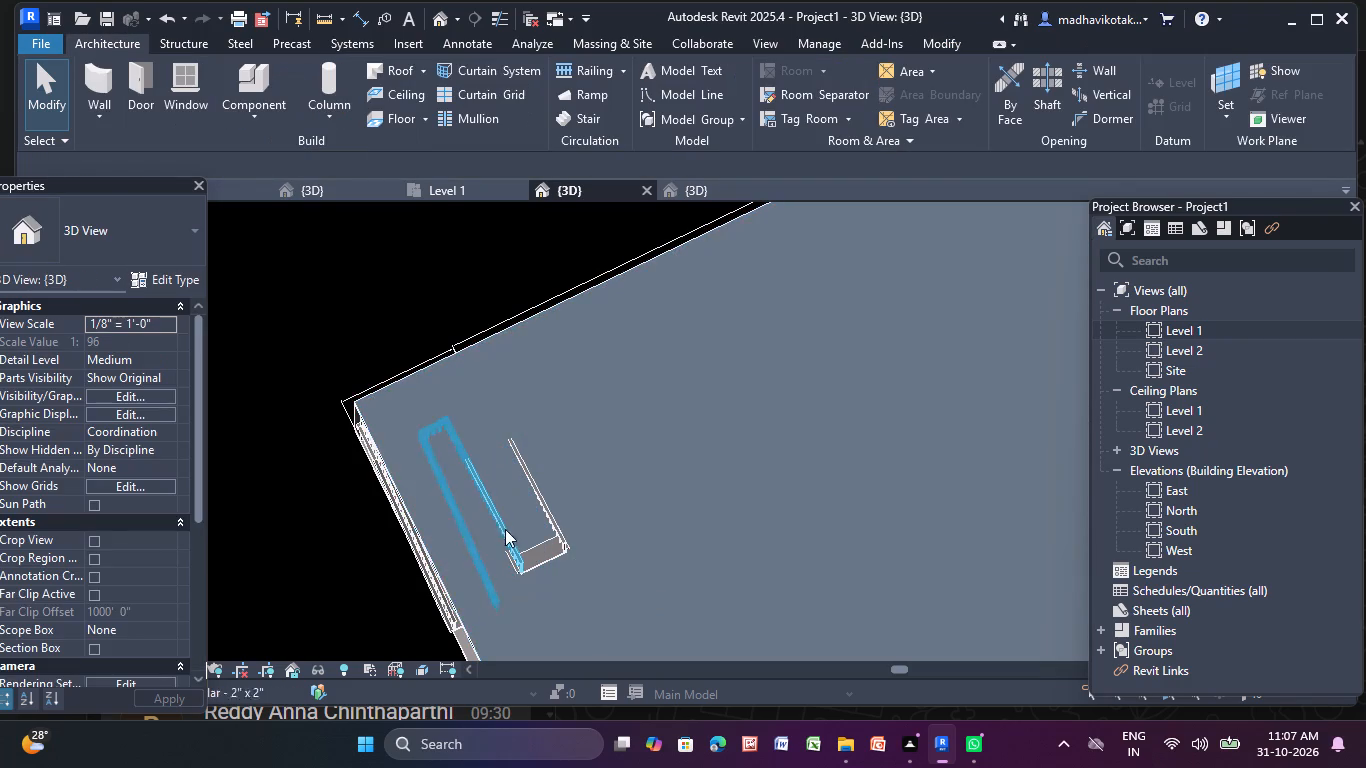
In the 3D view from above, create a rectangular shaft opening sketched around the stair end and railings that protrude through the flat roof.
middle_drag(569, 483, 434, 625)
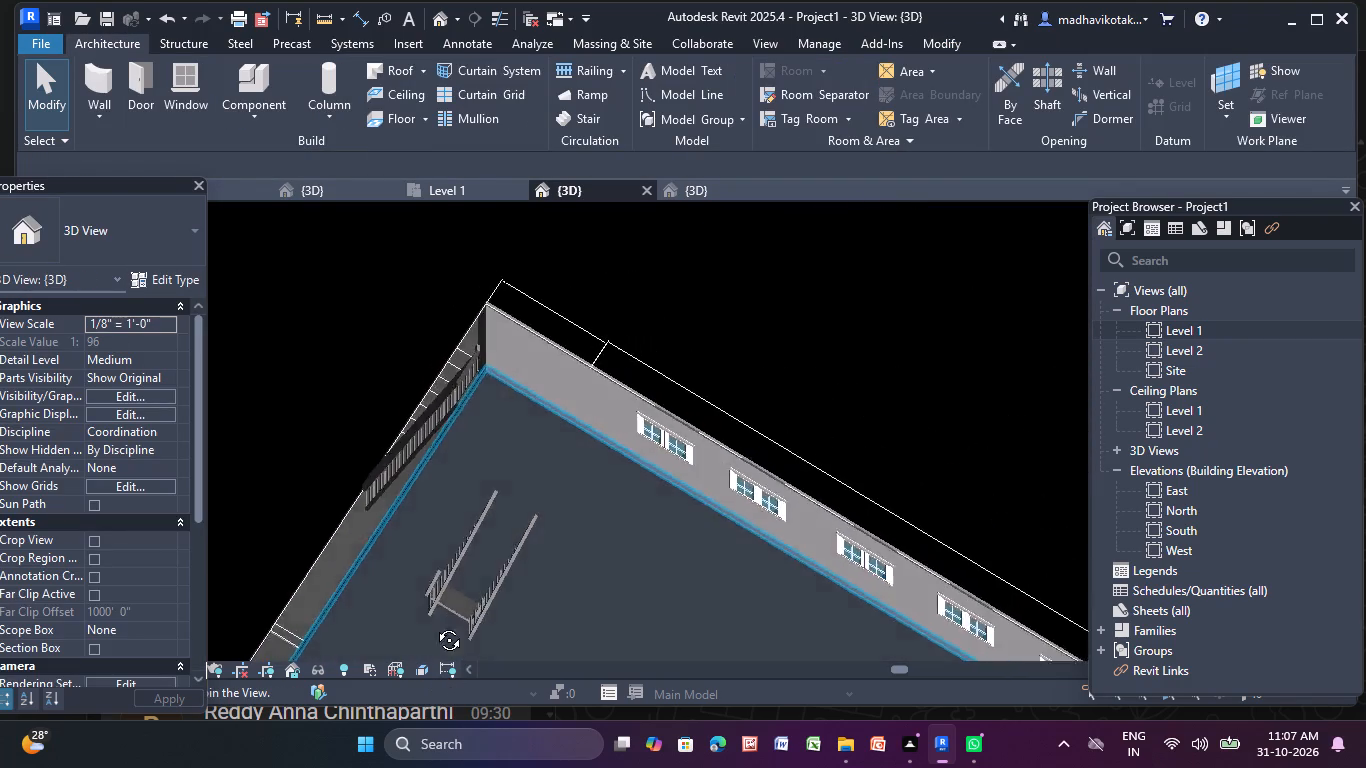
middle_drag(434, 625, 508, 284)
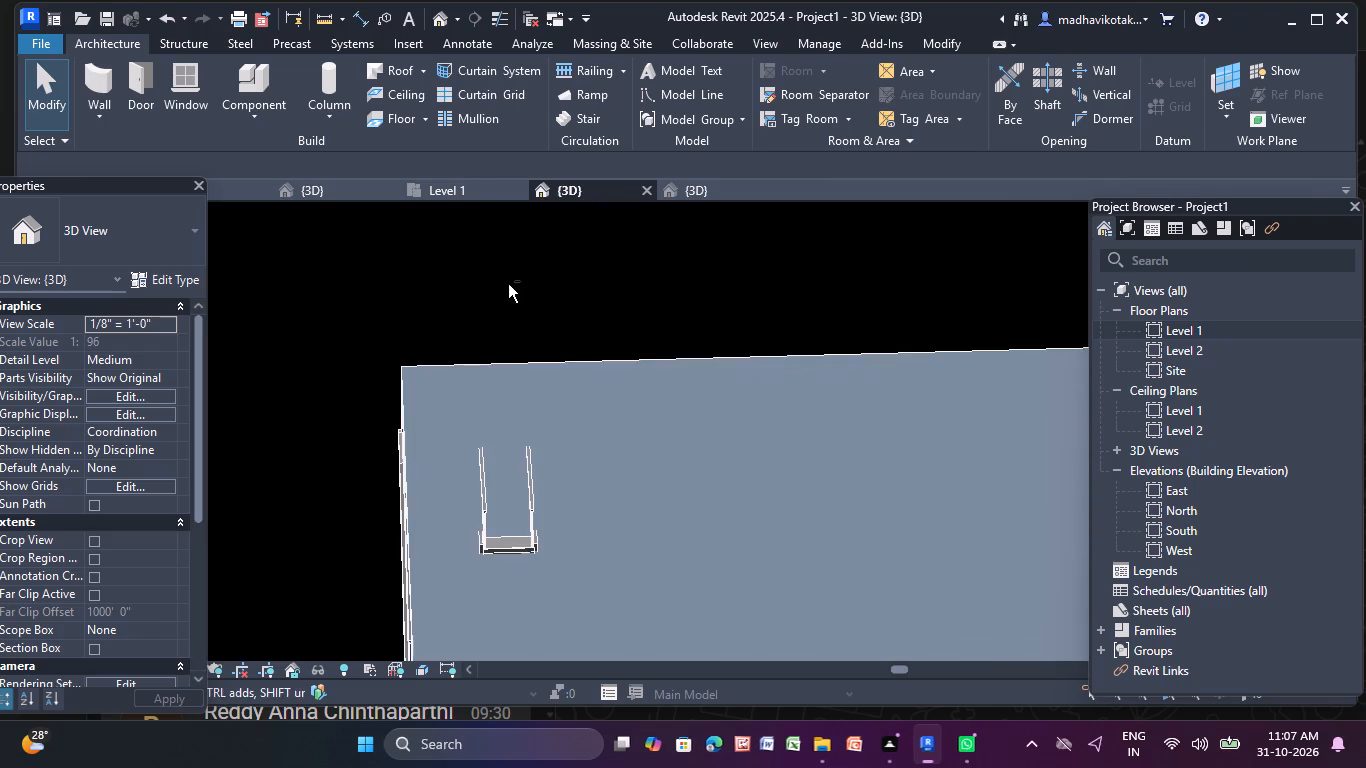
scroll(490, 585, up, 5)
middle_drag(503, 584, 454, 596)
scroll(454, 596, up, 1)
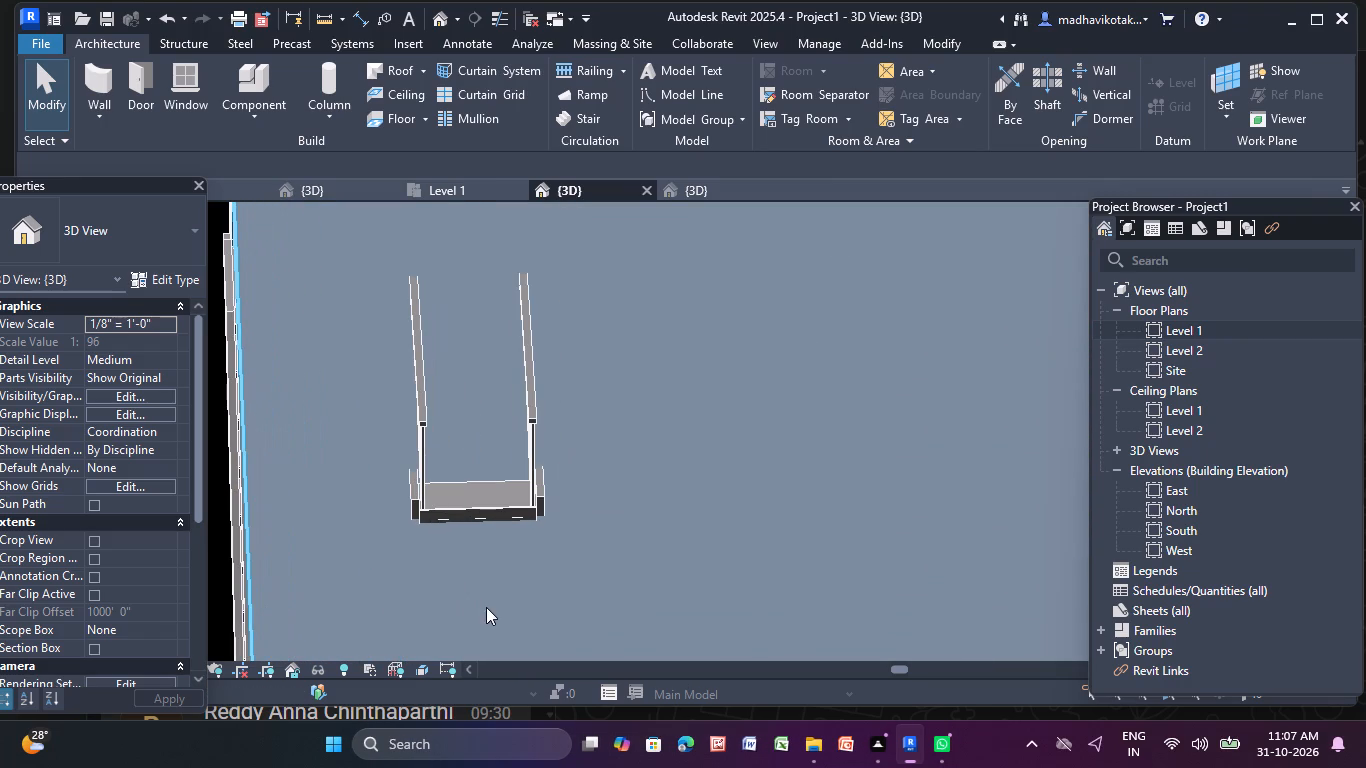
click(1049, 86)
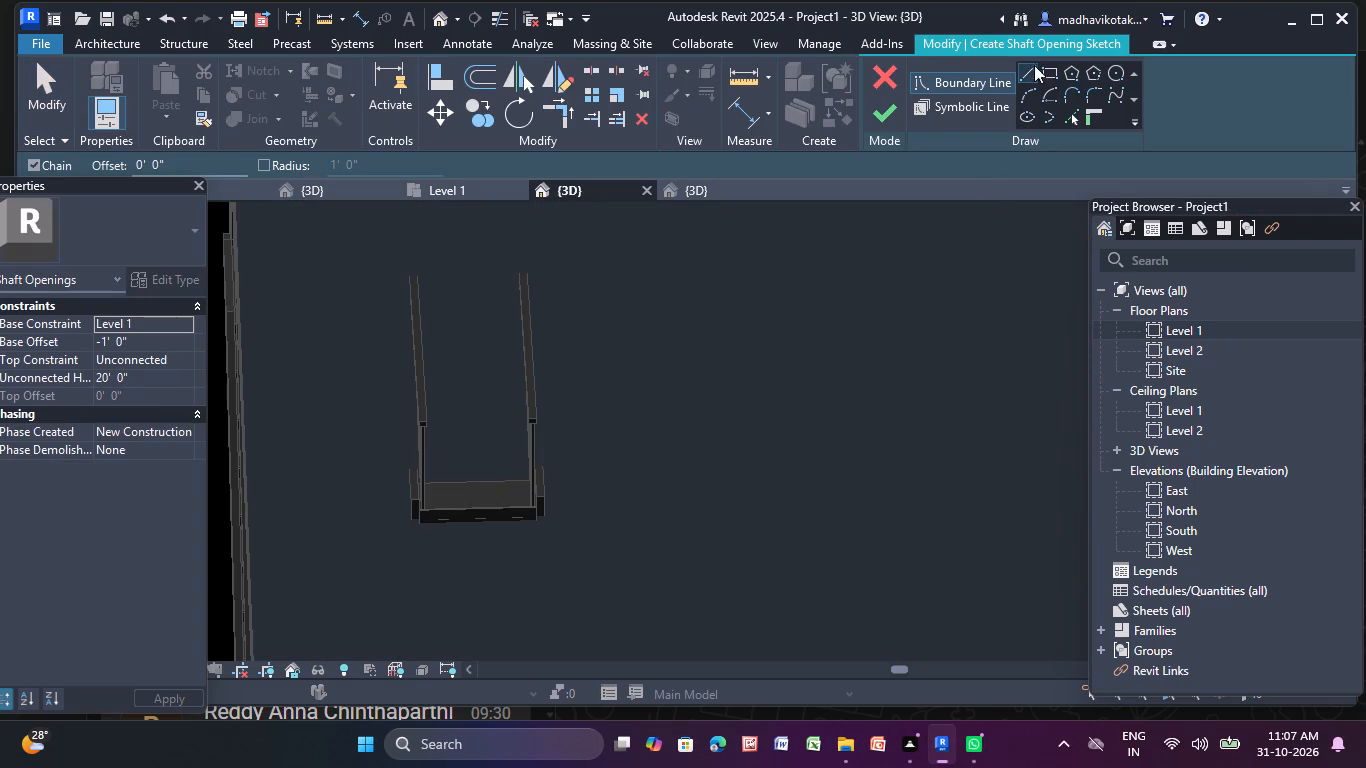
click(1050, 72)
middle_drag(558, 556, 557, 571)
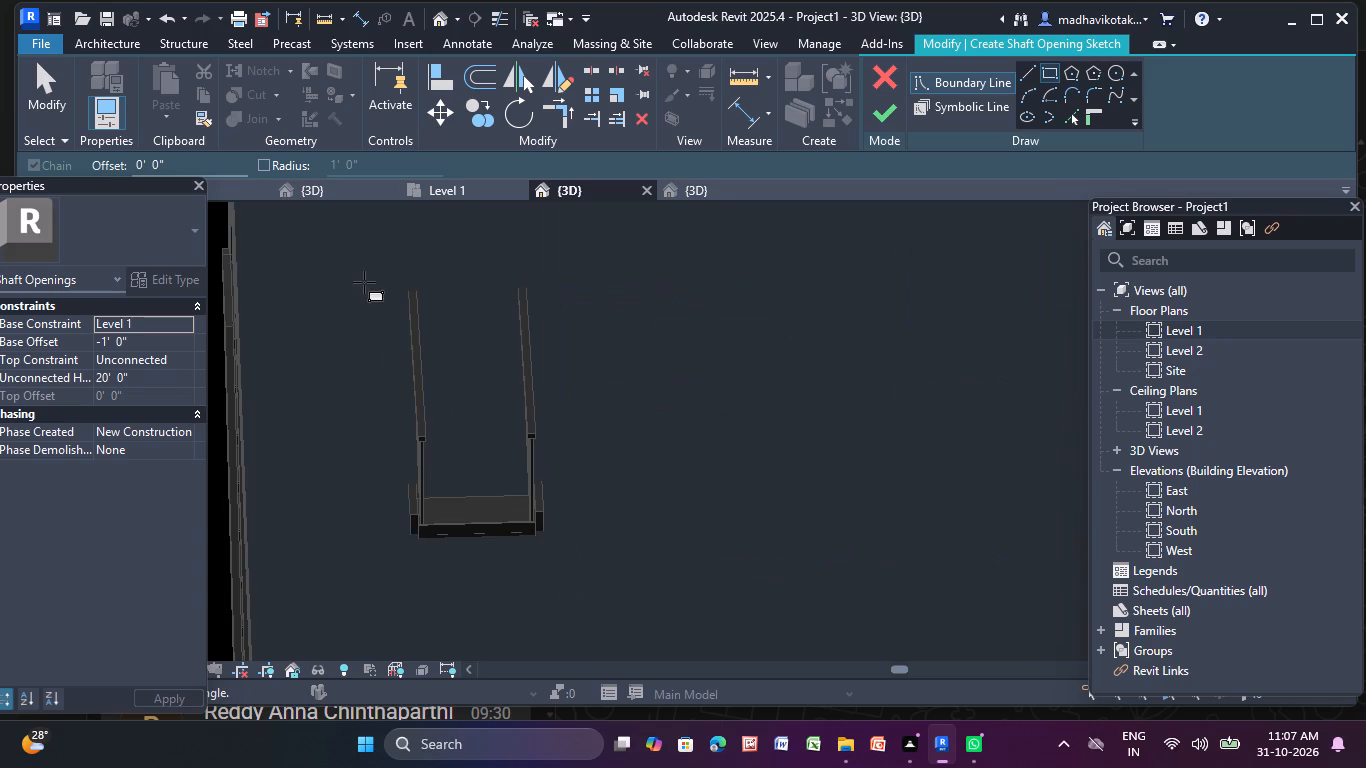
click(368, 281)
click(589, 564)
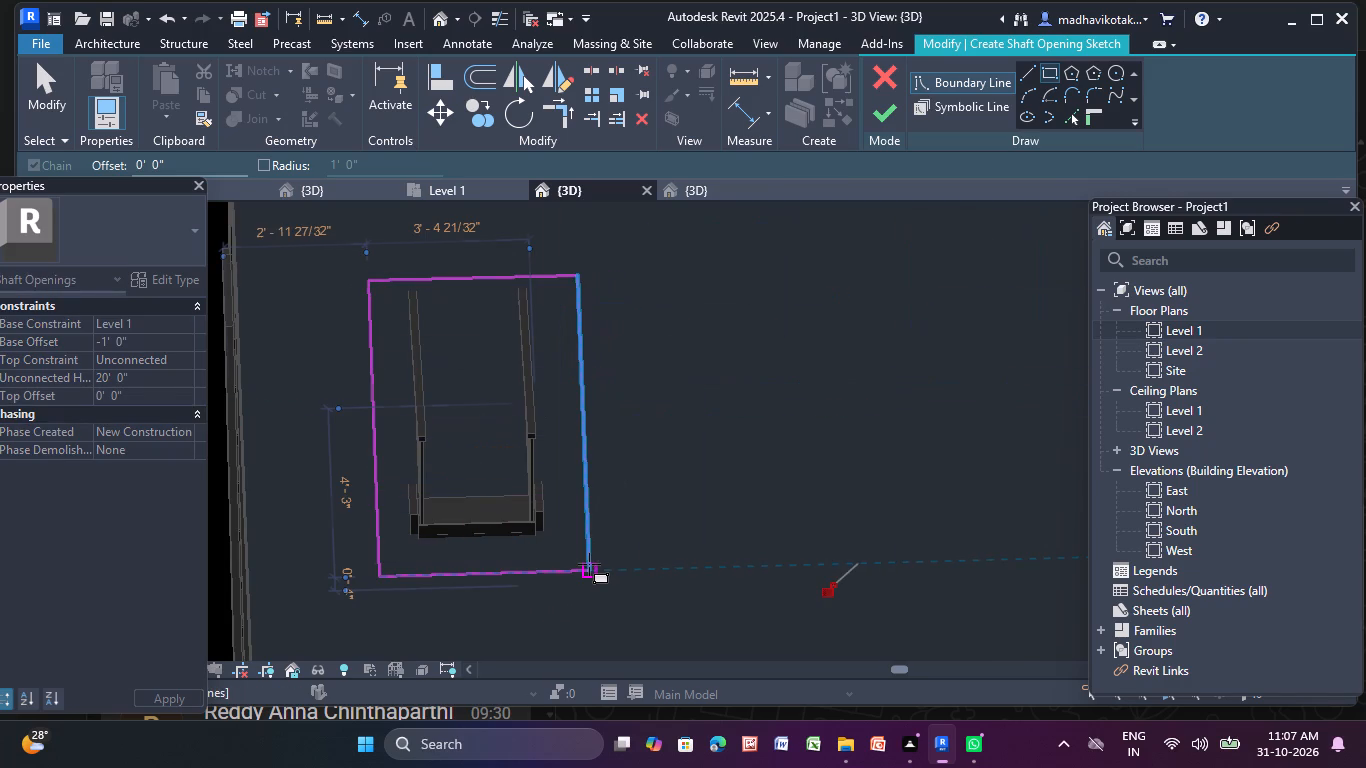
click(883, 117)
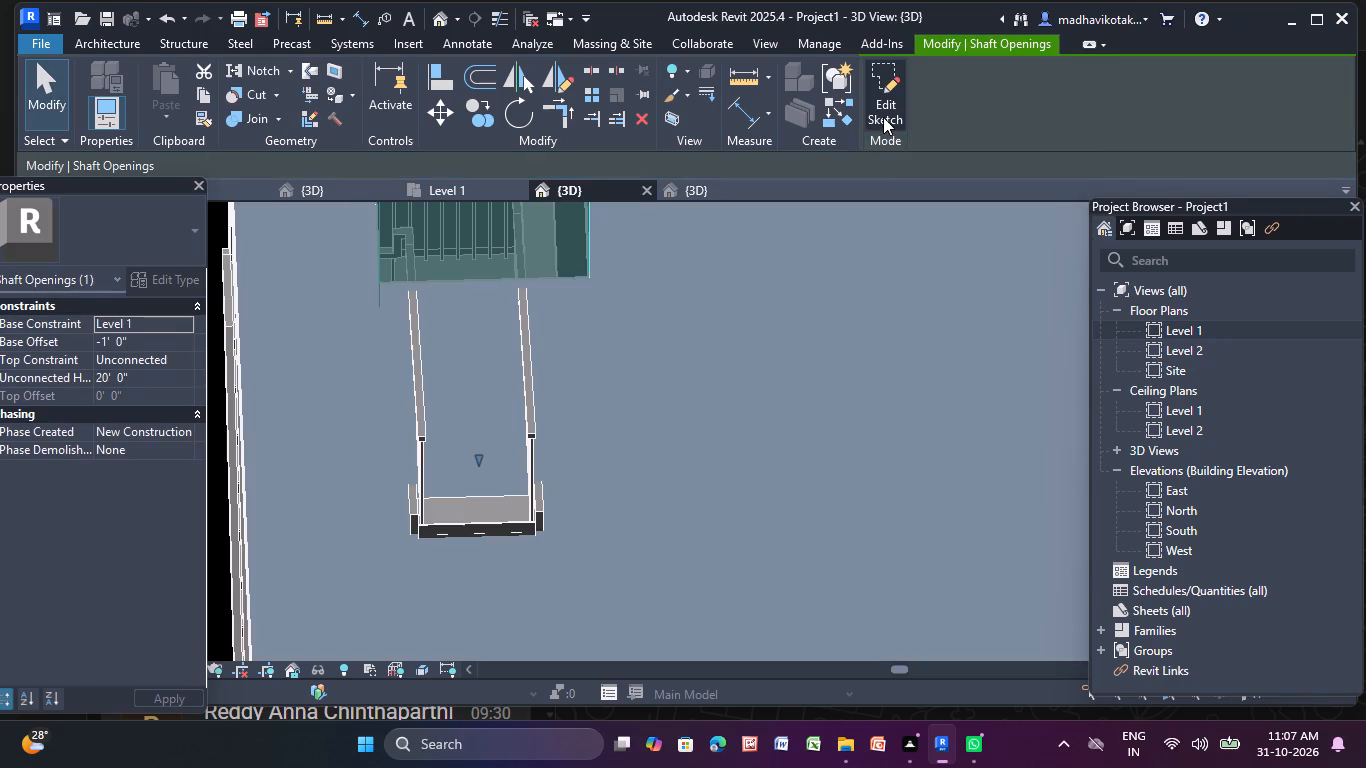
scroll(684, 359, down, 3)
middle_drag(675, 373, 645, 435)
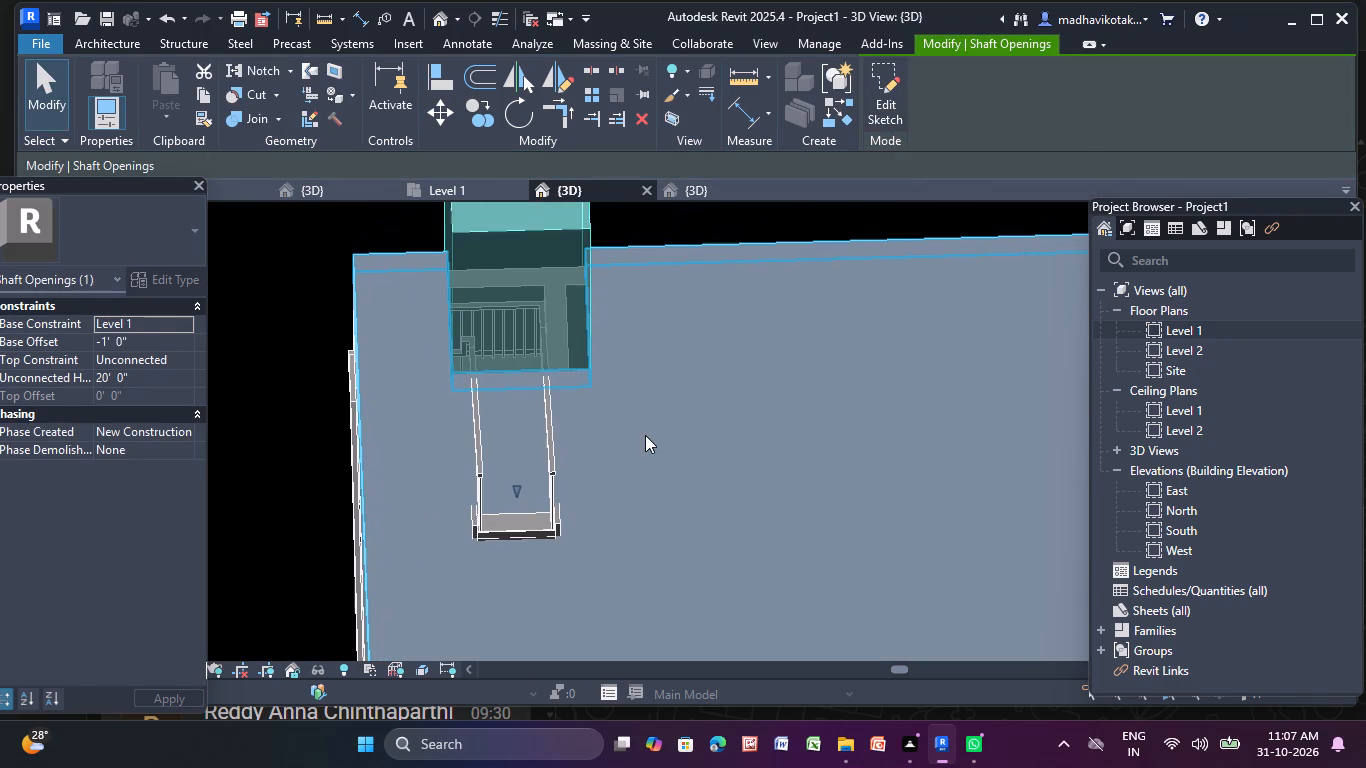
key(Escape)
key(Escape)
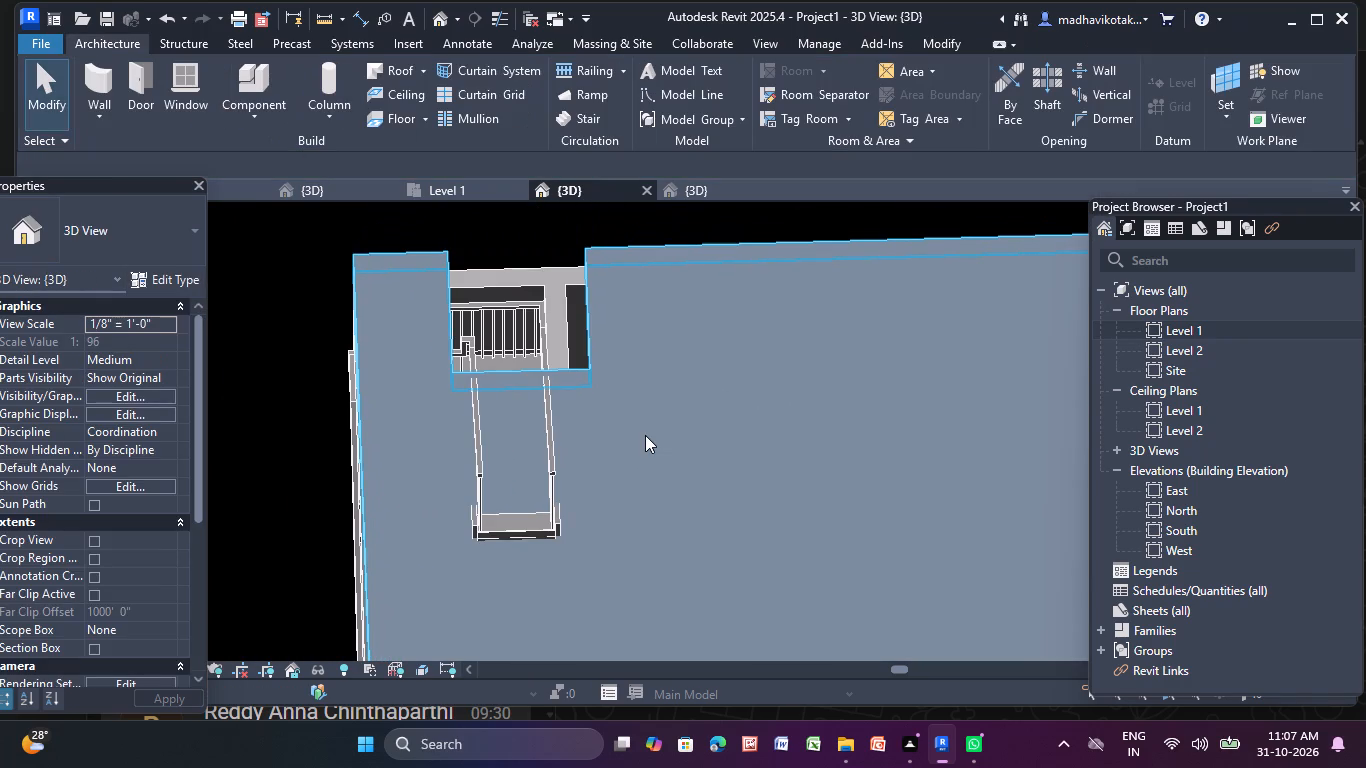
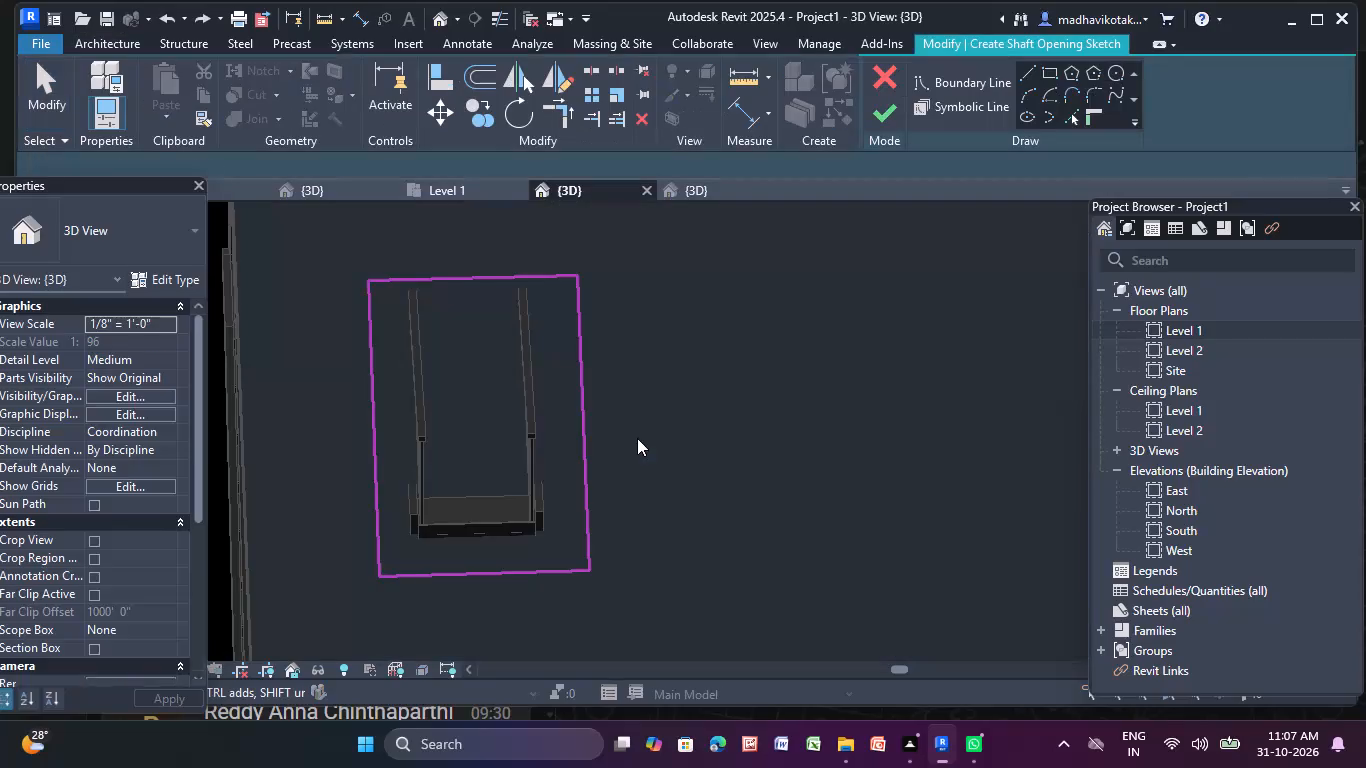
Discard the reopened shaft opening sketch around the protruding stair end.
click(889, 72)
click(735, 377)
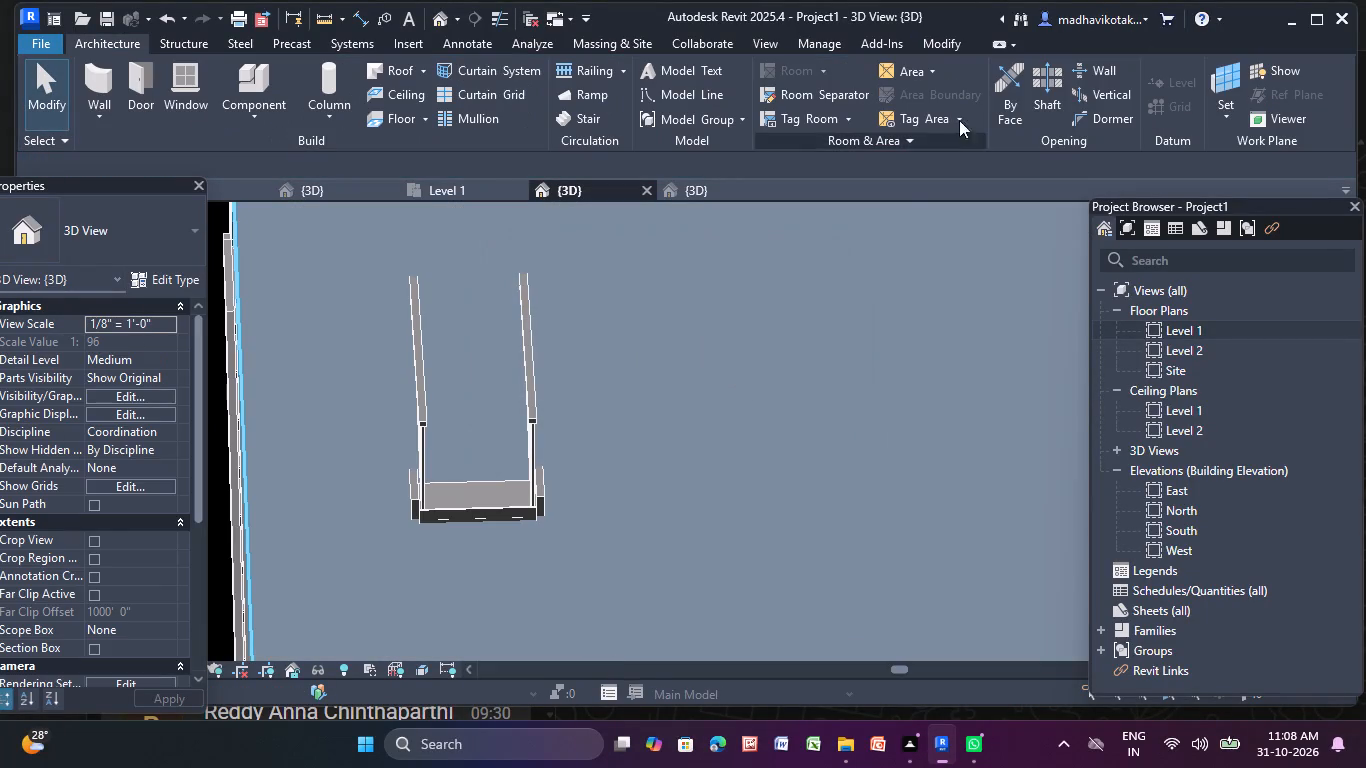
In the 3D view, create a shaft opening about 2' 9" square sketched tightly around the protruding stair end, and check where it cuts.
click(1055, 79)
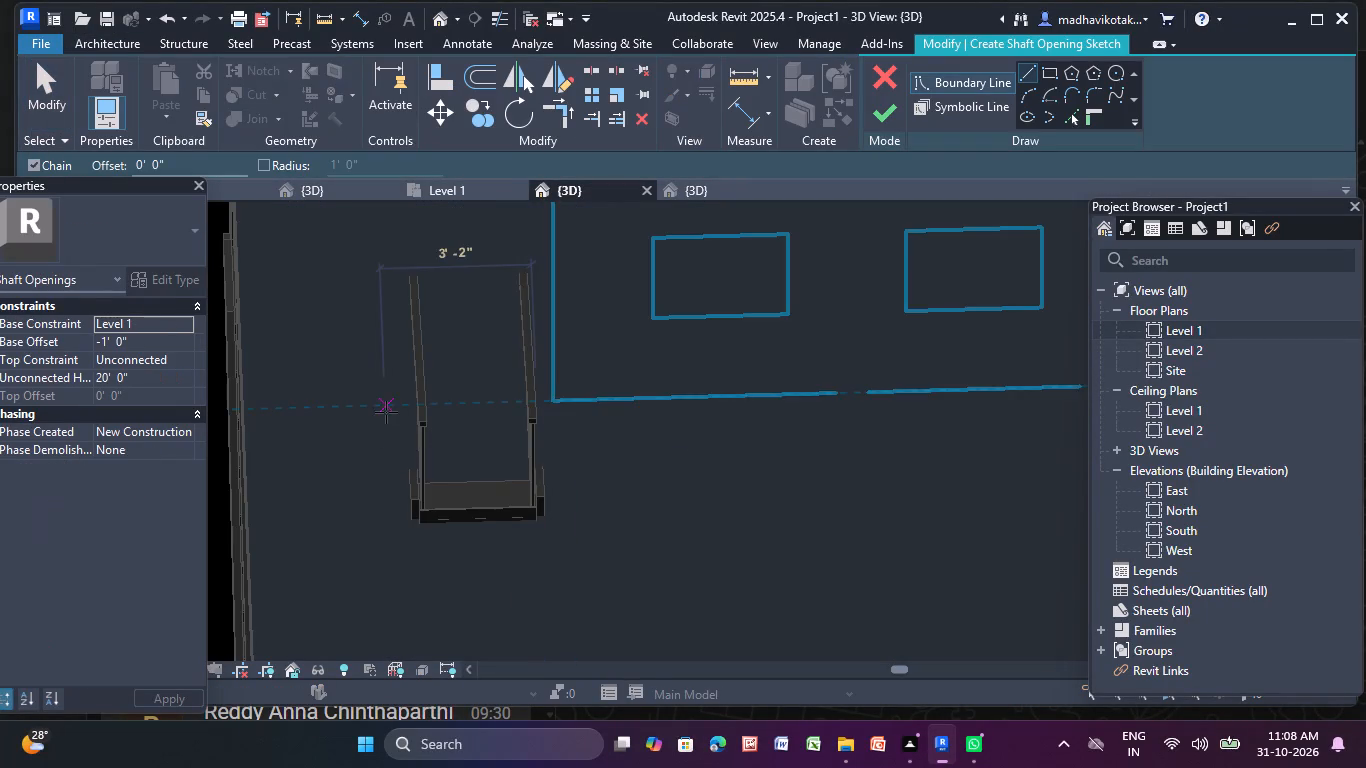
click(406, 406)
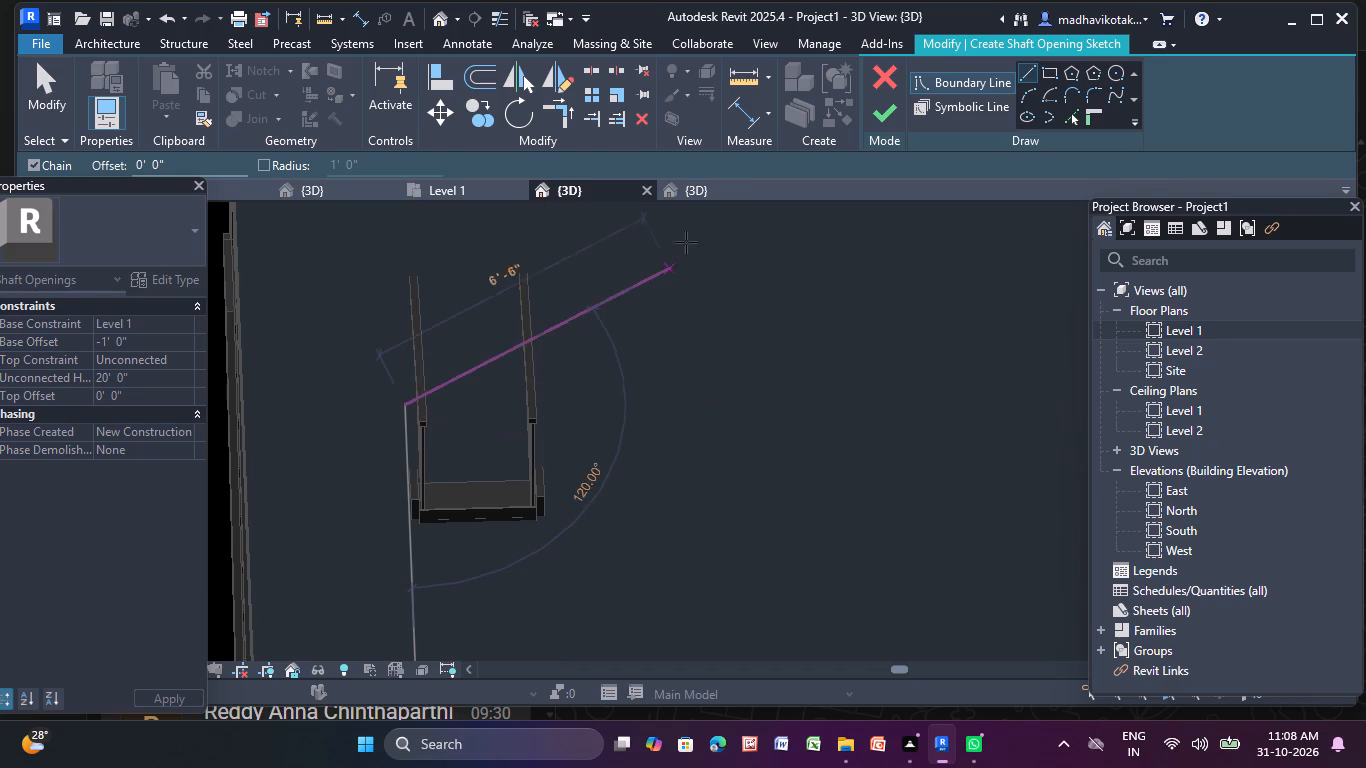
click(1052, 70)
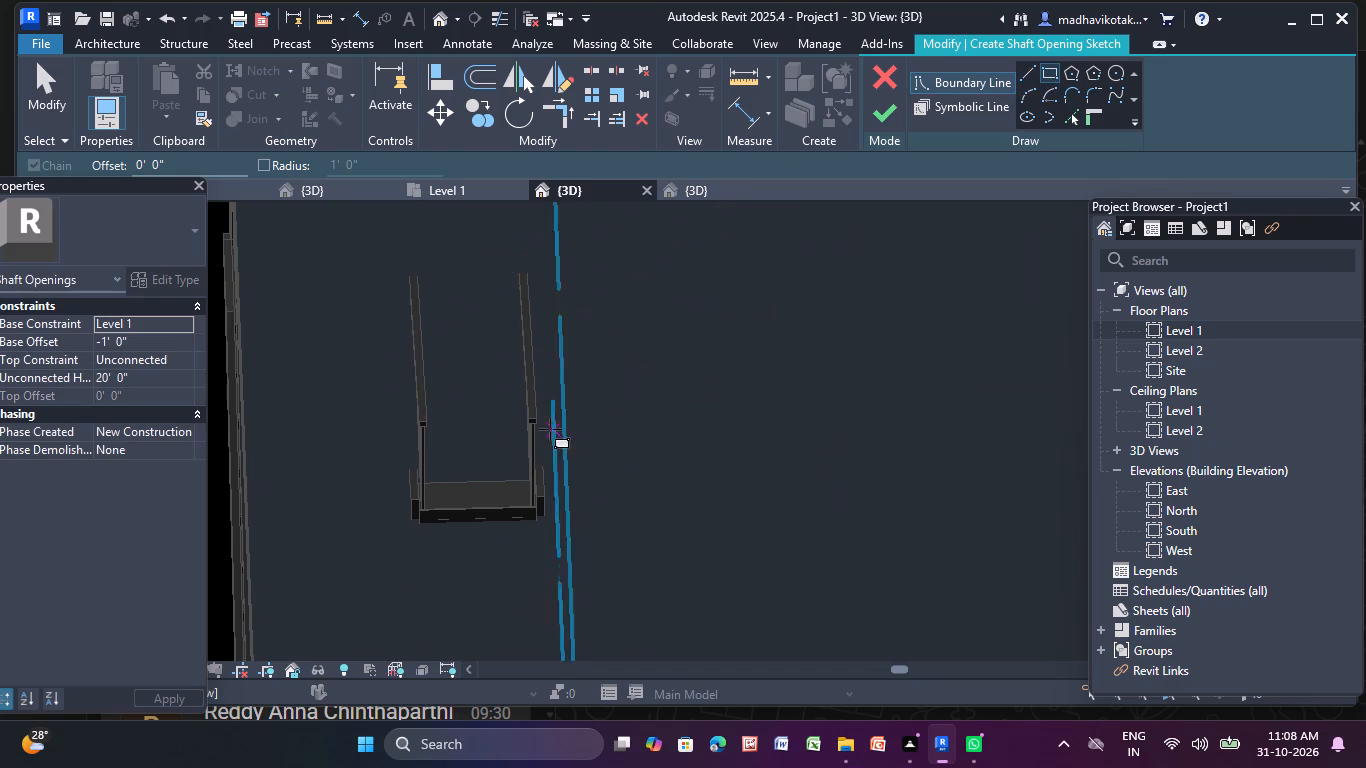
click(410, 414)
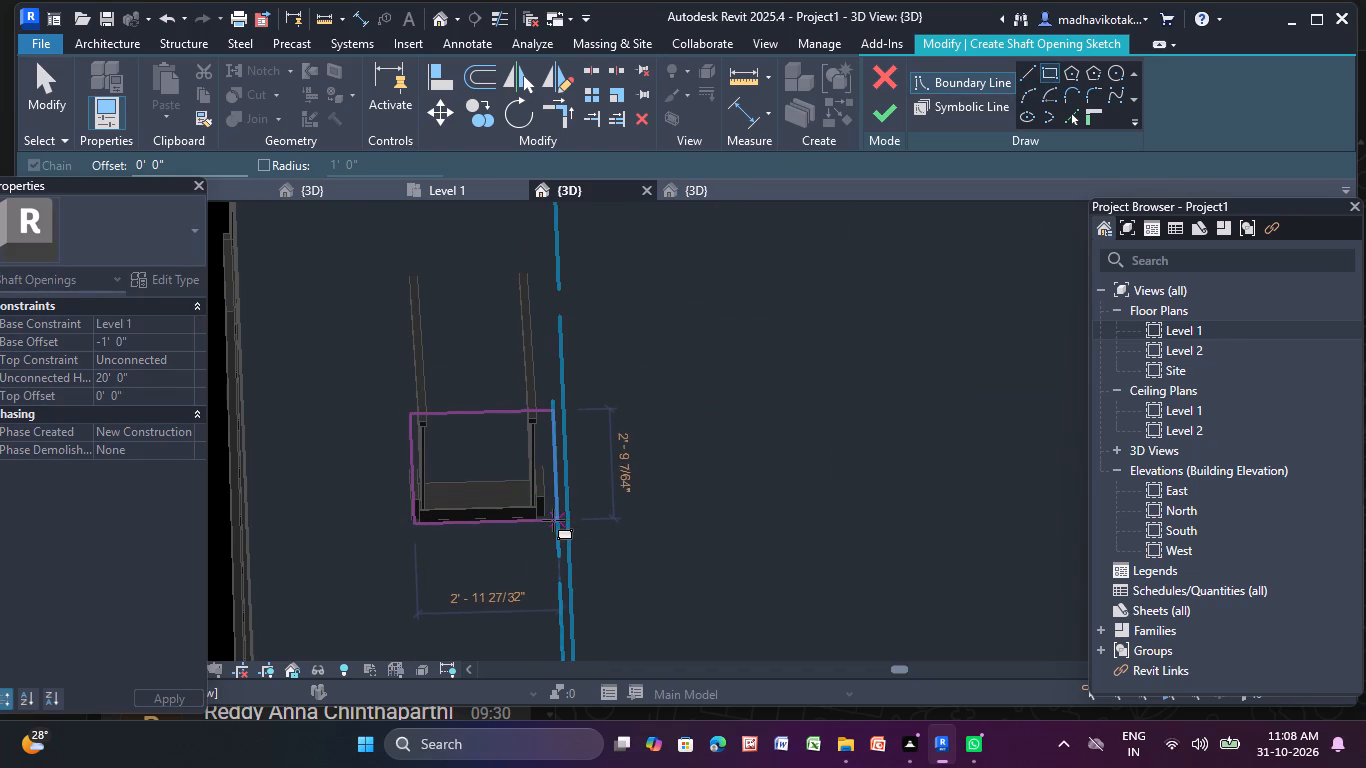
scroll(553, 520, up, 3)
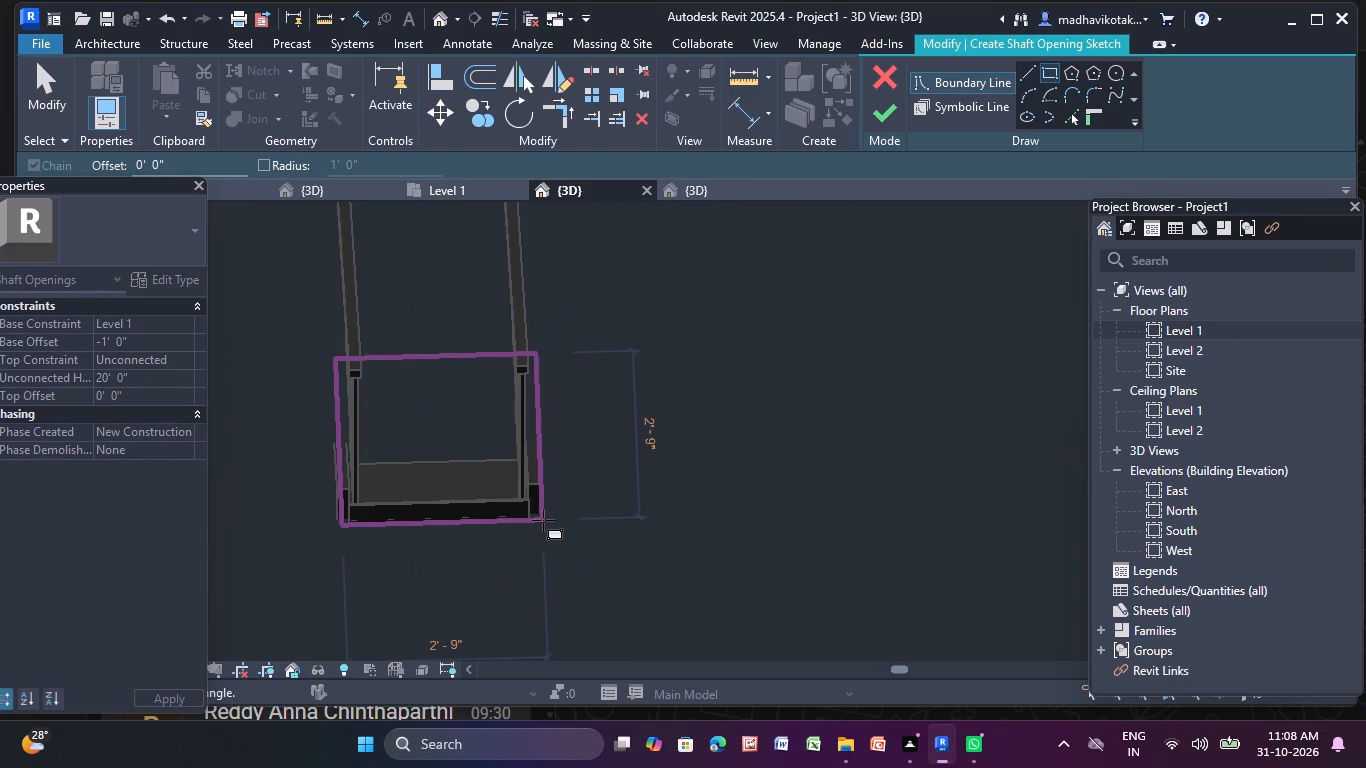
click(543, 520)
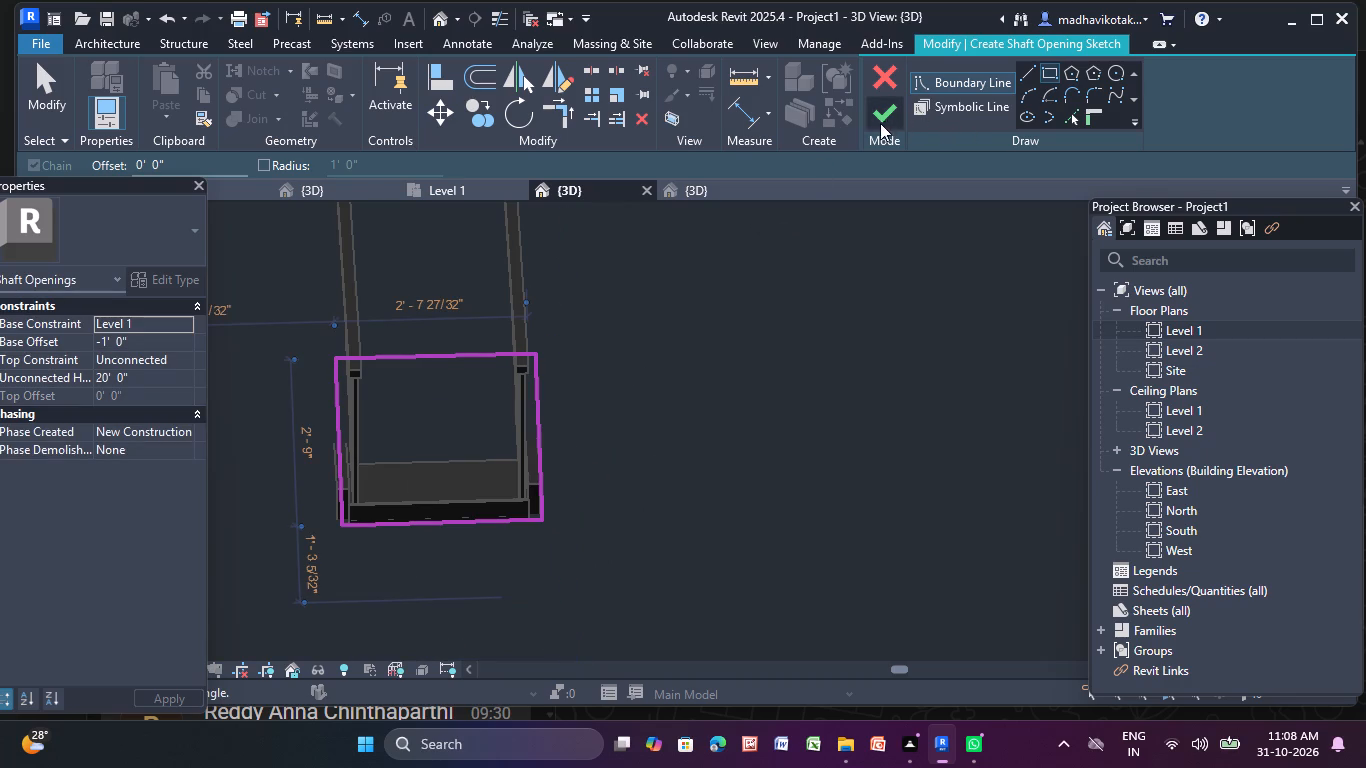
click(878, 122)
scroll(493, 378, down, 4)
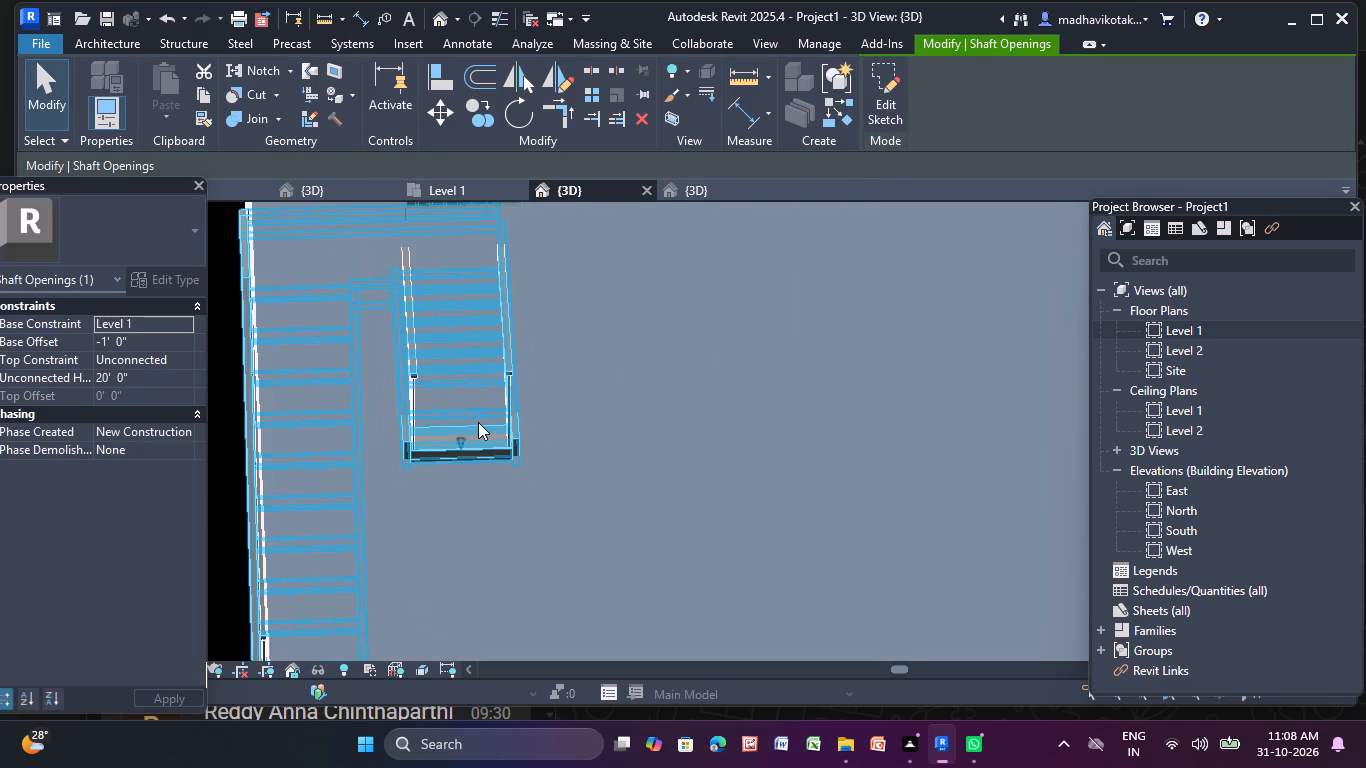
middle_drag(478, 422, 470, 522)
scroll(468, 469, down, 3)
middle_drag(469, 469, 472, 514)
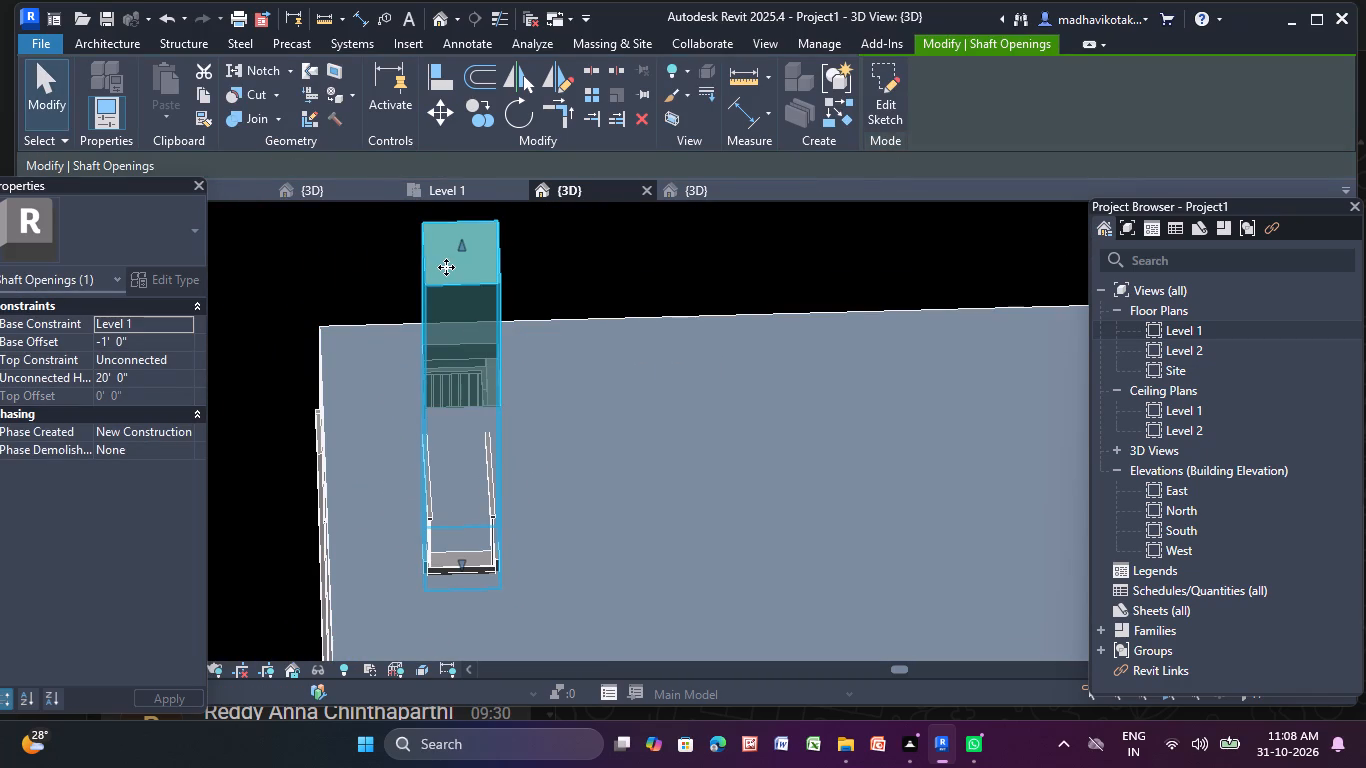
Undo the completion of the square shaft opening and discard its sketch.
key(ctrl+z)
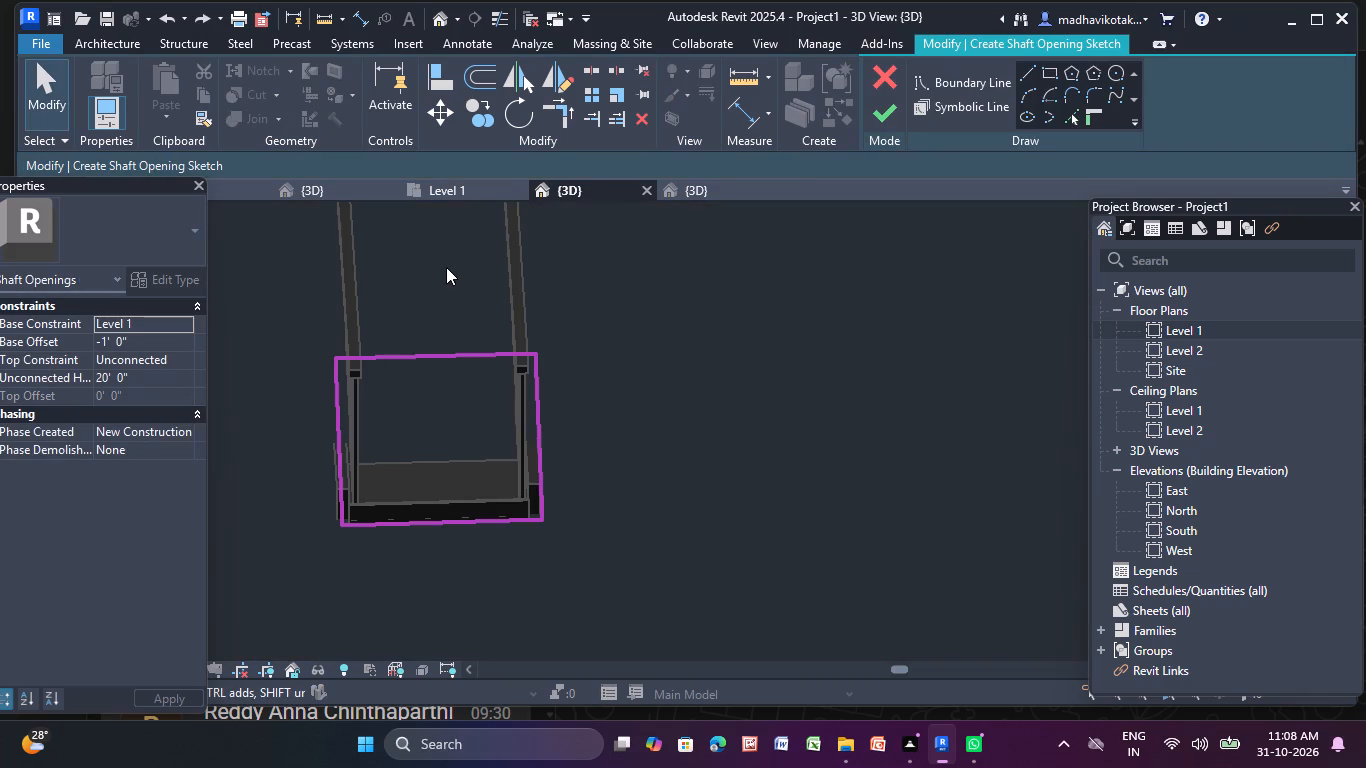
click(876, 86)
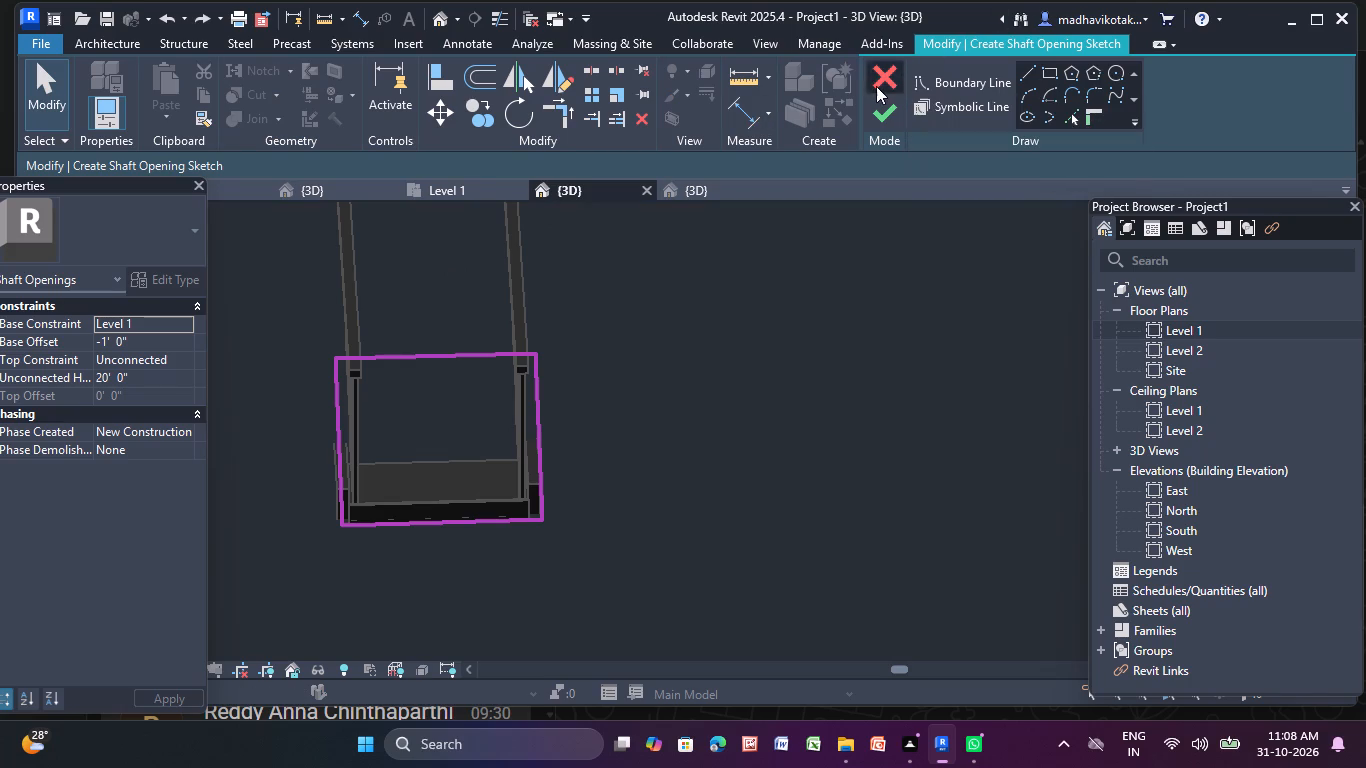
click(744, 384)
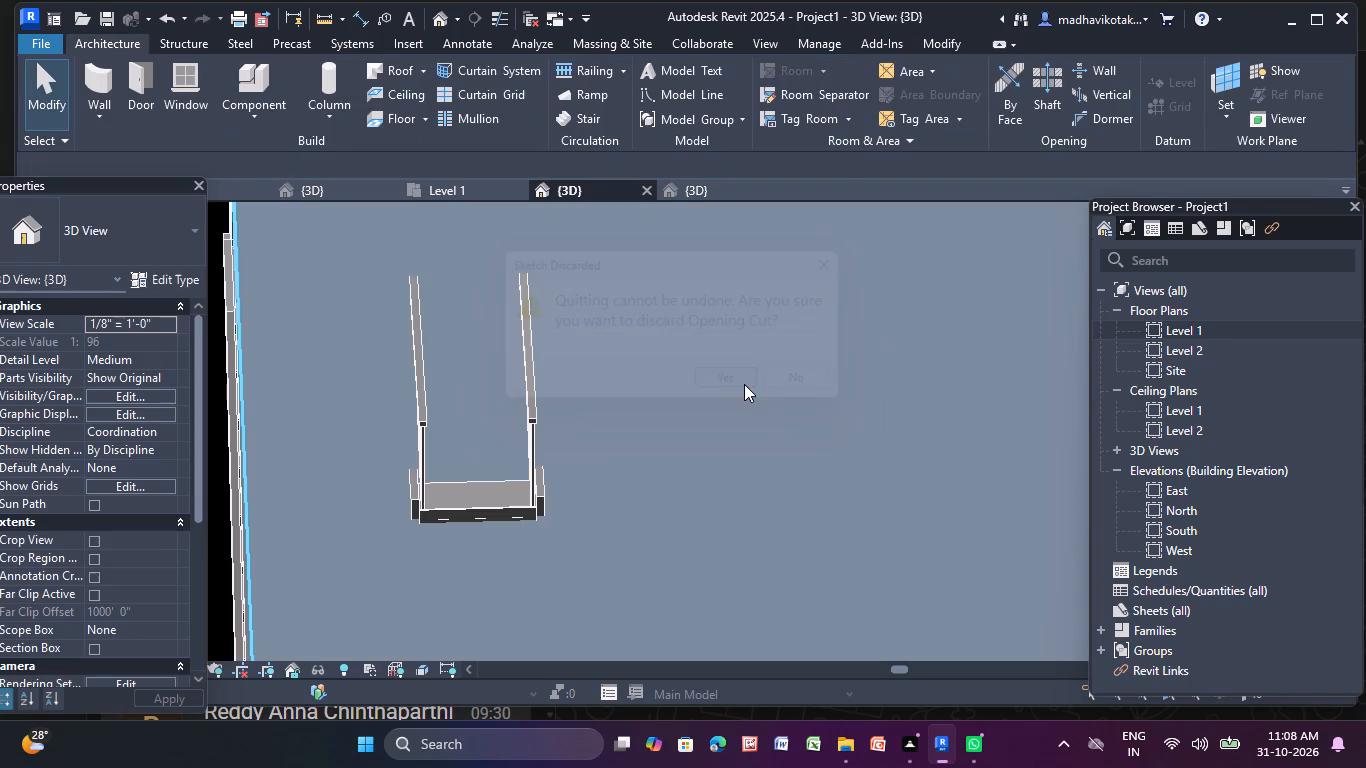
Examine in 3D, from the open side and from above, where the staircase and its railings pass through the flat roof.
scroll(765, 398, down, 6)
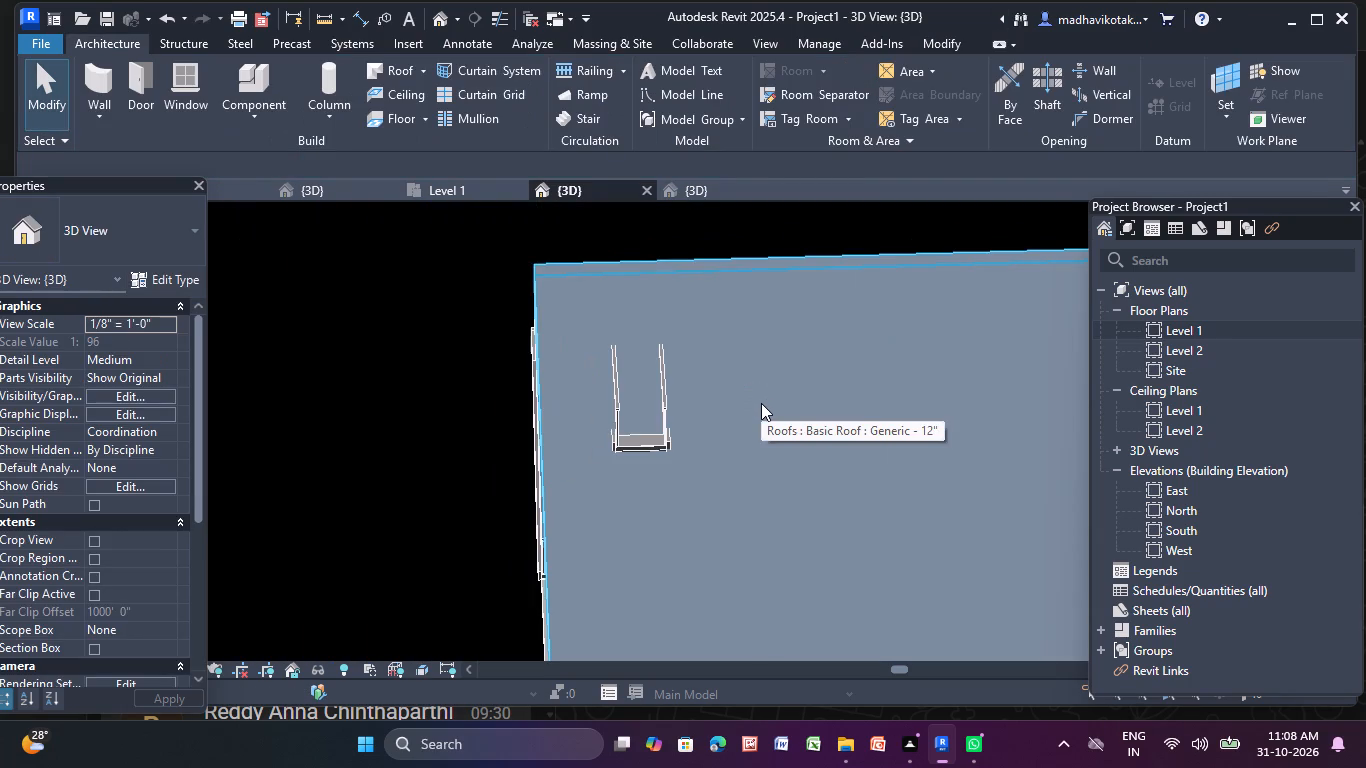
middle_drag(761, 403, 552, 303)
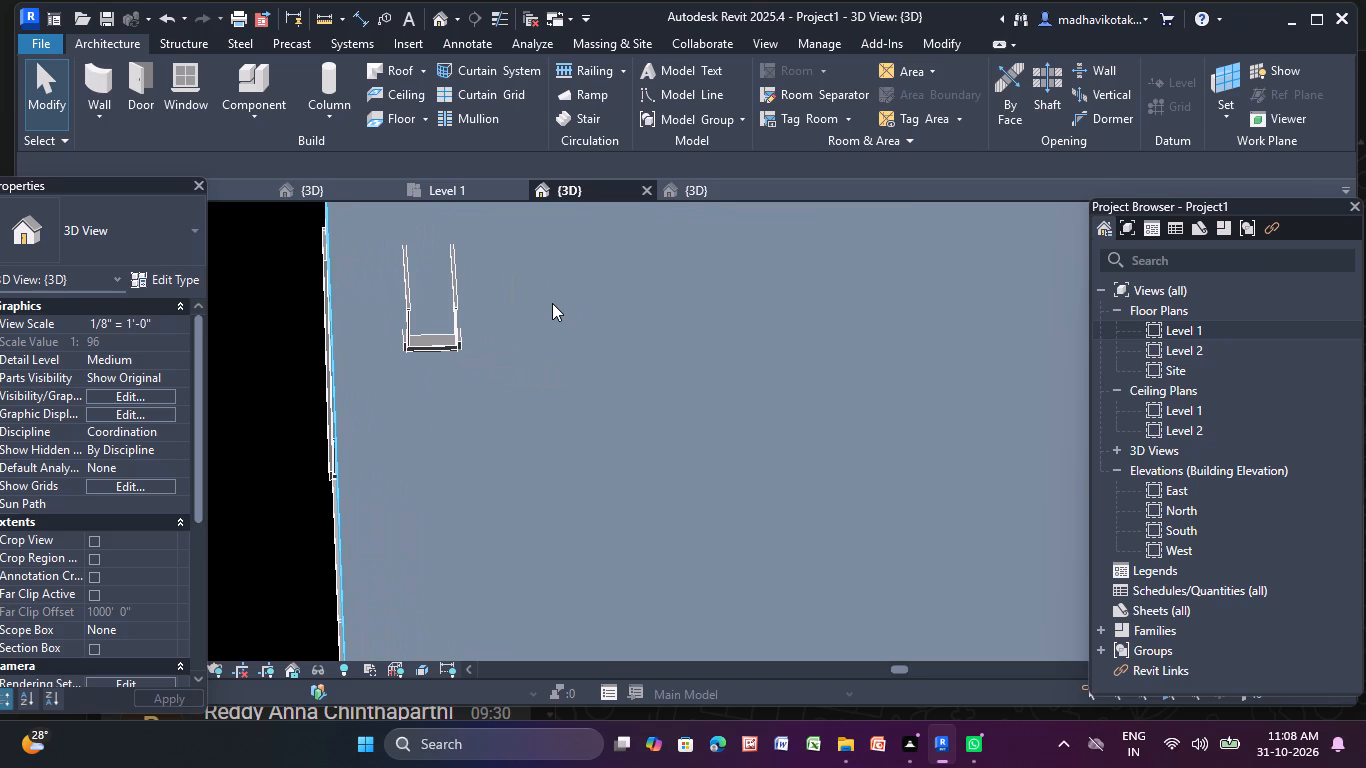
scroll(513, 266, down, 3)
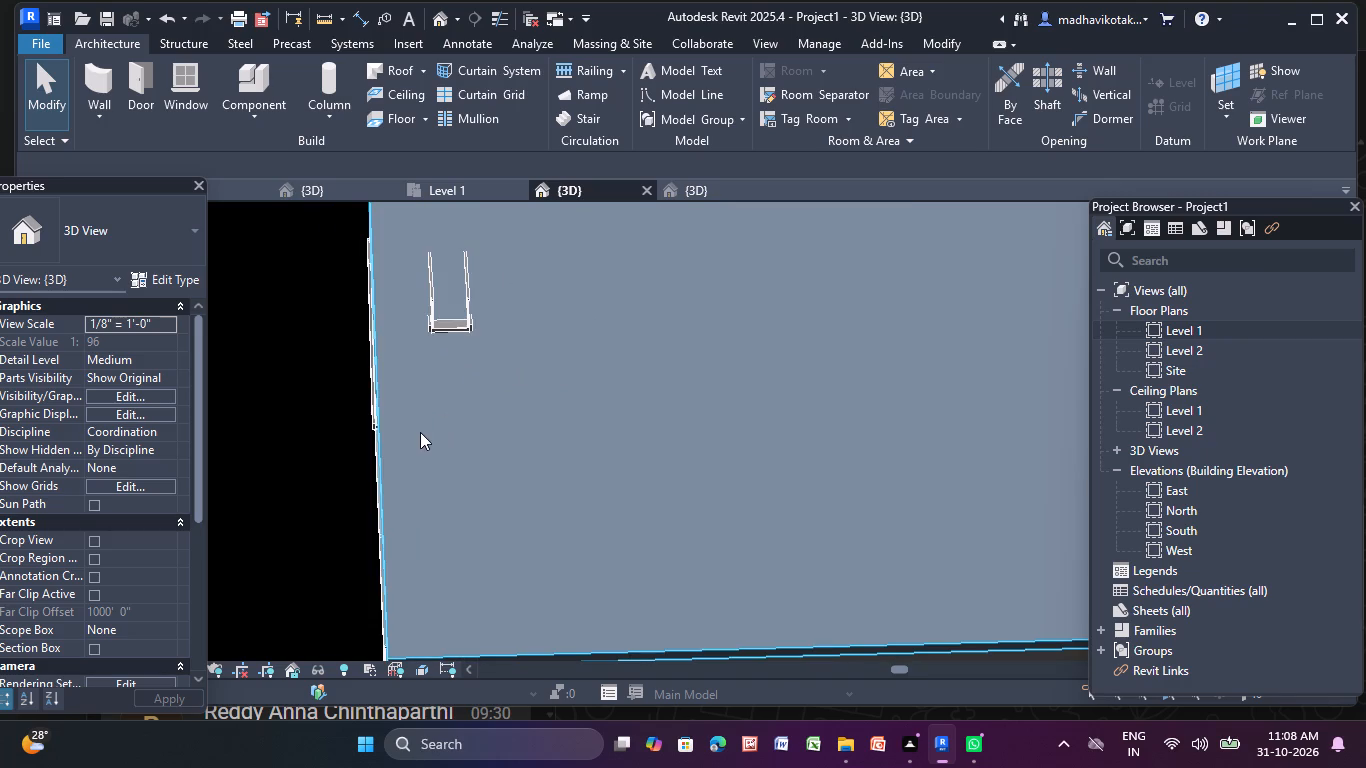
middle_drag(418, 442, 639, 218)
scroll(583, 257, down, 1)
middle_drag(580, 272, 565, 369)
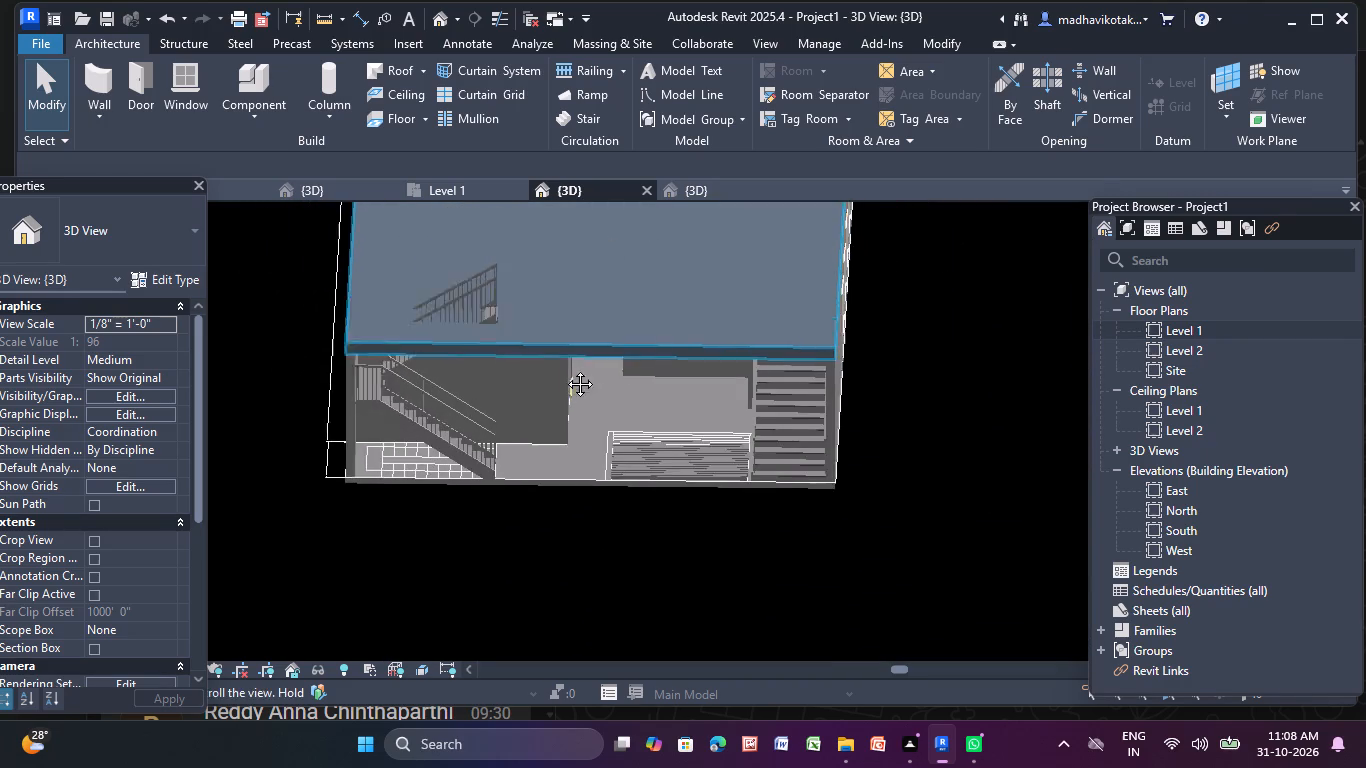
middle_drag(565, 369, 534, 447)
scroll(410, 429, up, 1)
shift+middle_drag(410, 429, 546, 356)
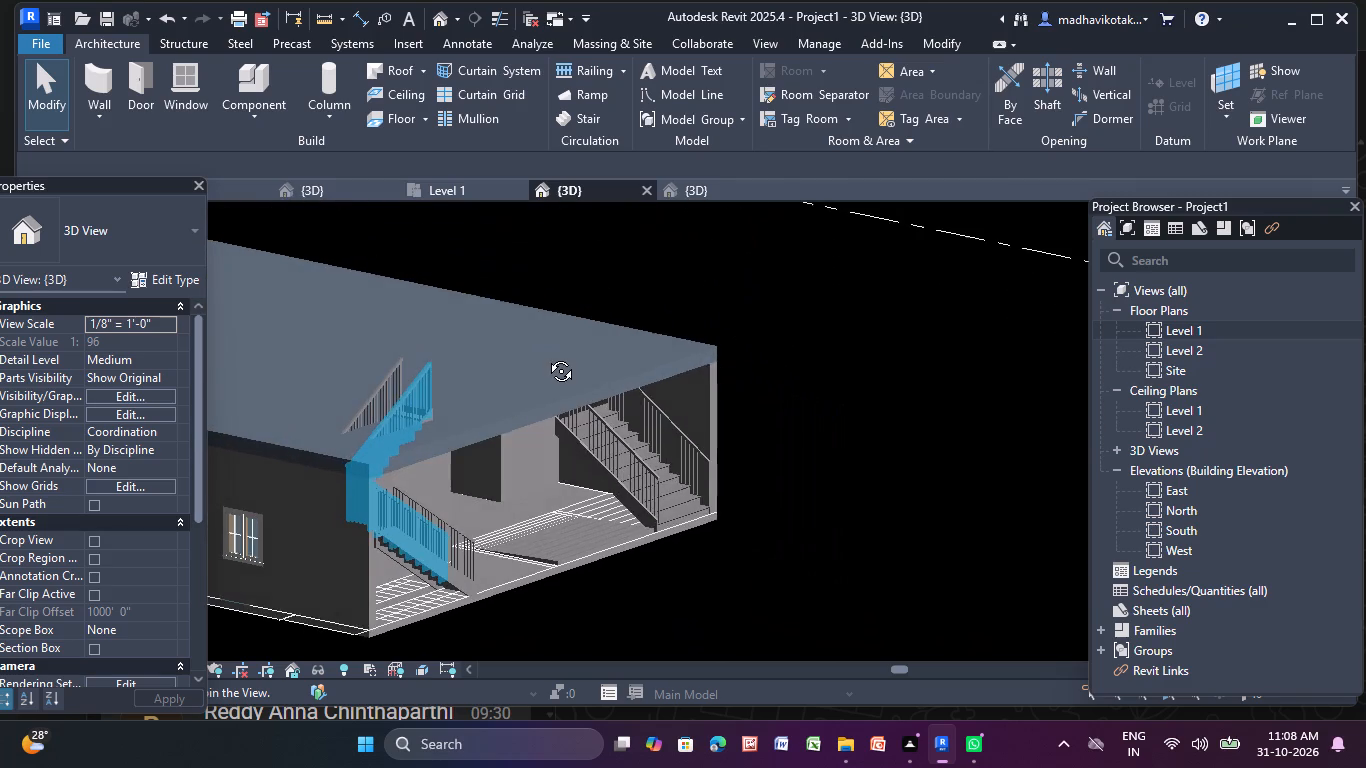
shift+middle_drag(546, 356, 456, 481)
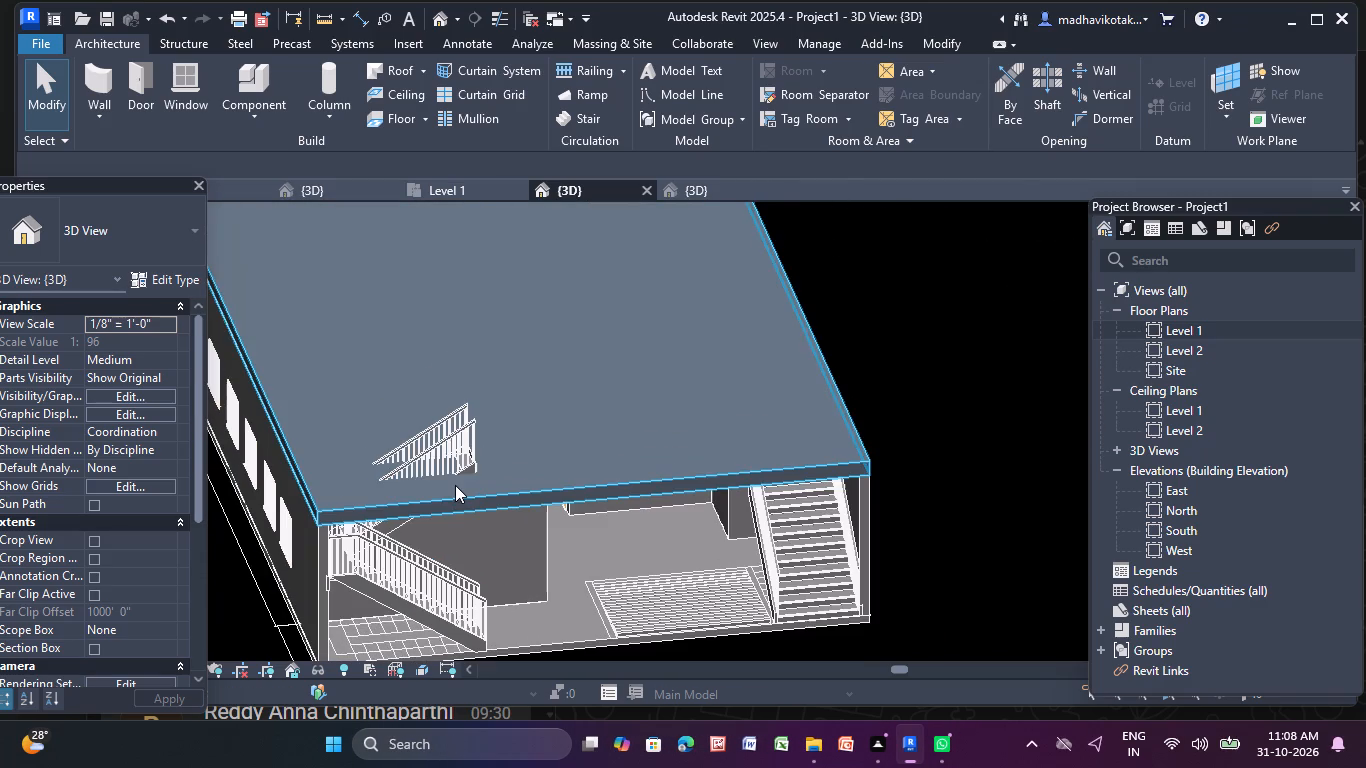
scroll(319, 466, up, 3)
middle_drag(474, 477, 431, 449)
scroll(431, 450, up, 1)
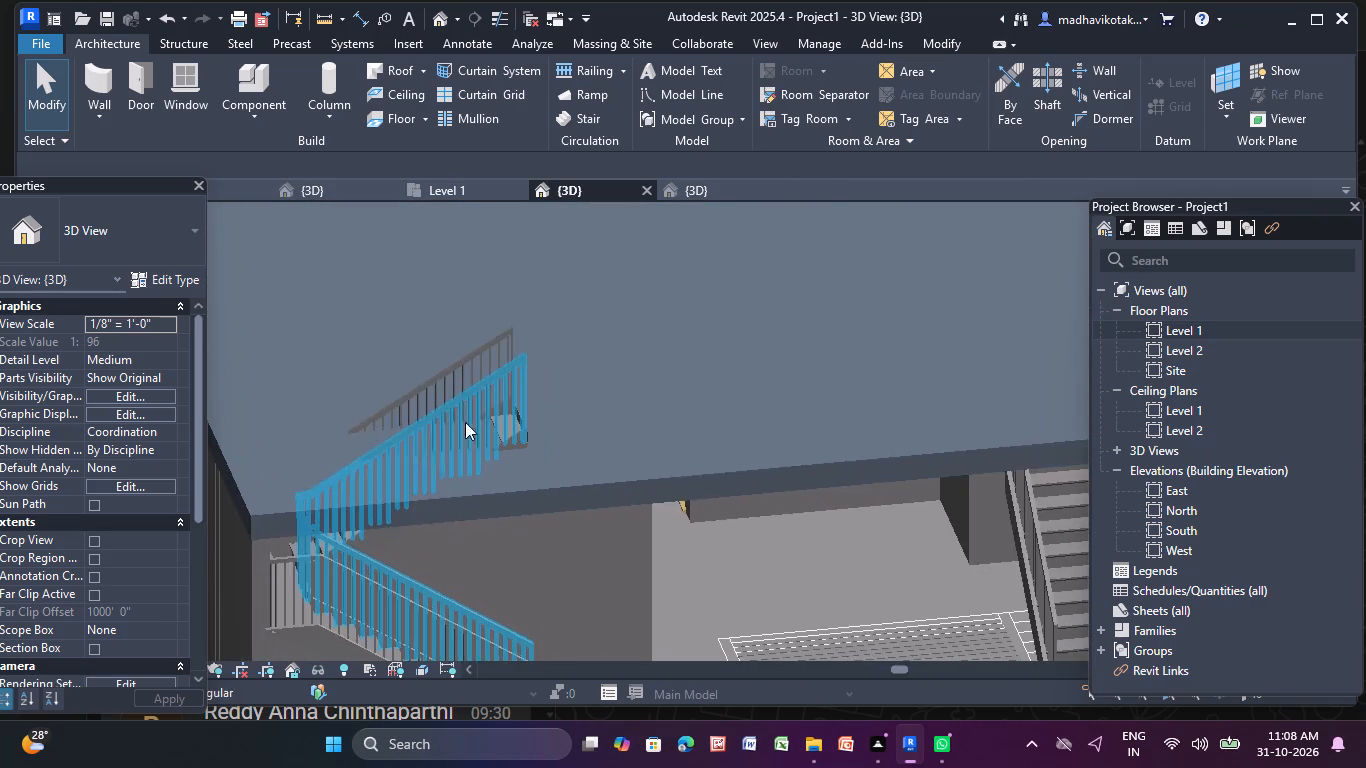
shift+middle_drag(775, 391, 553, 495)
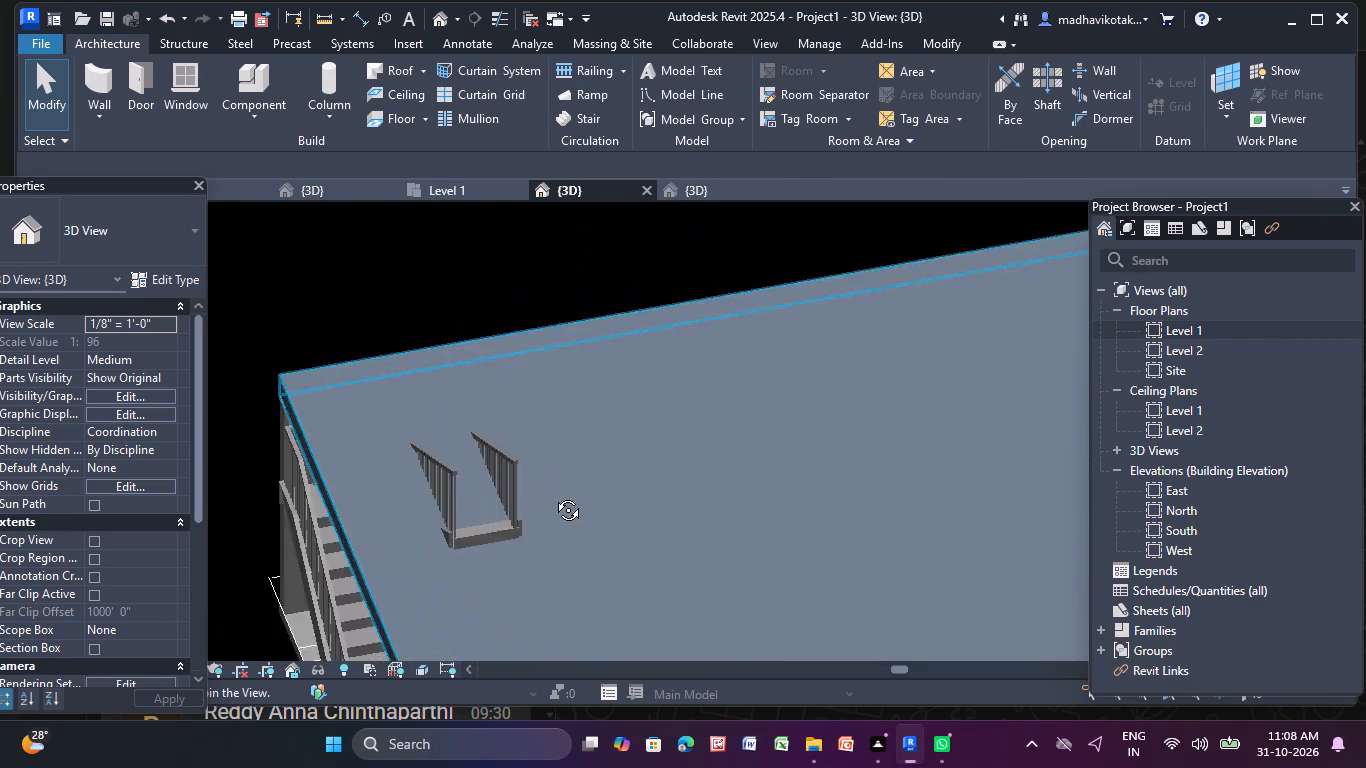
shift+middle_drag(553, 495, 539, 499)
scroll(457, 548, up, 10)
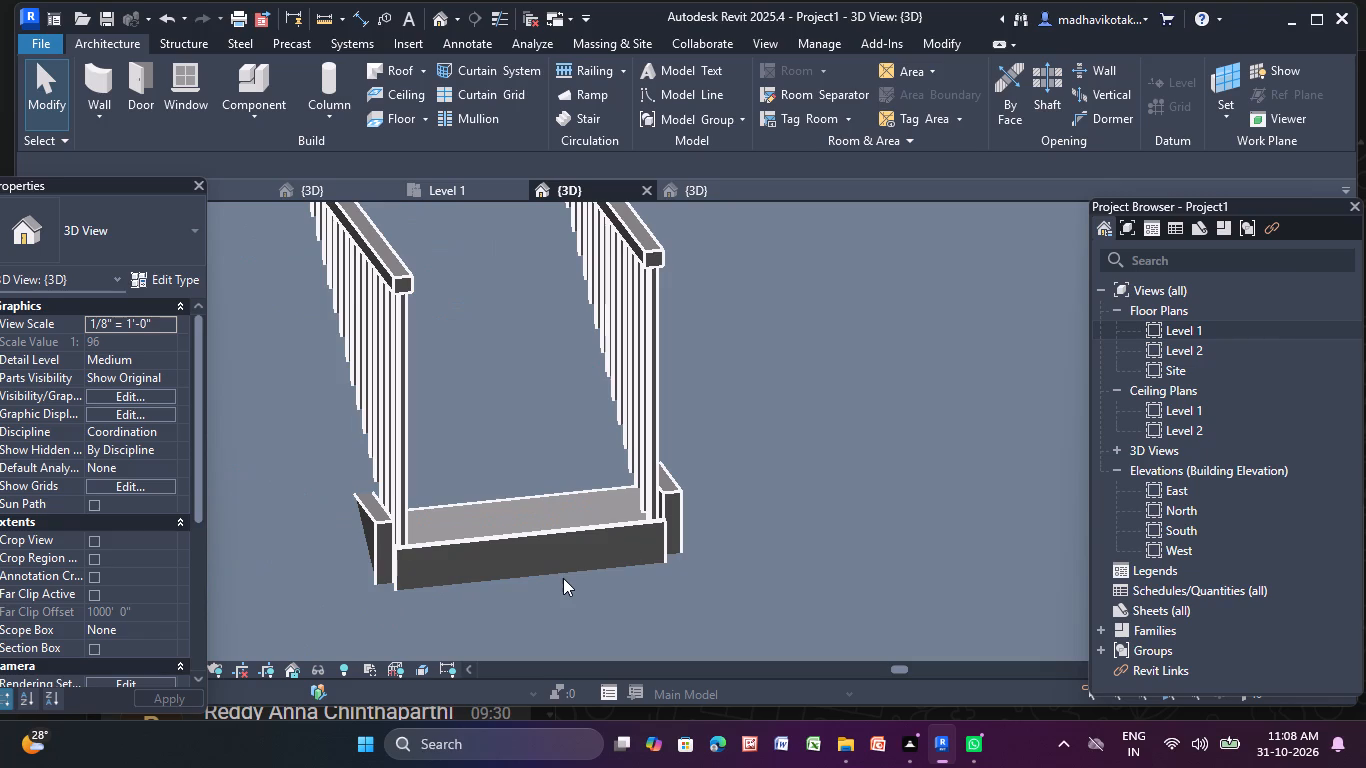
middle_click(563, 578)
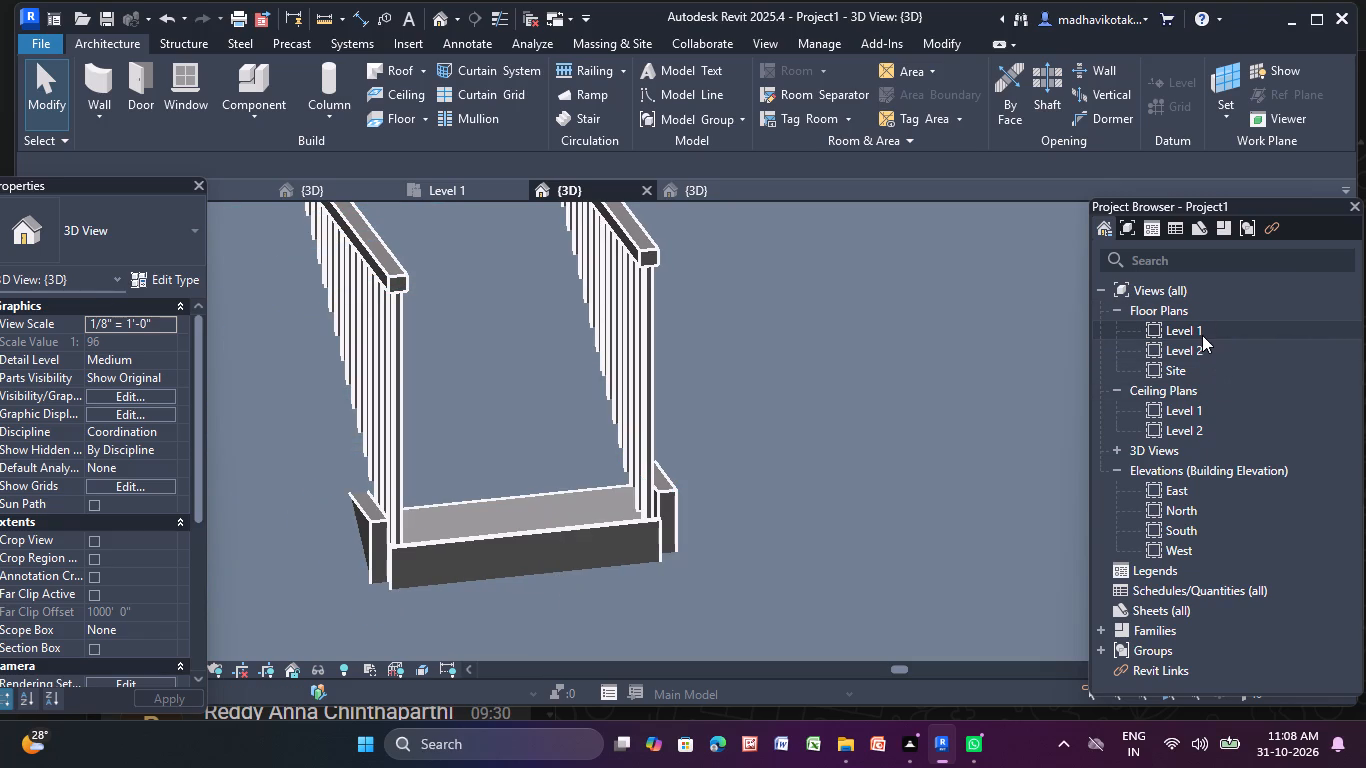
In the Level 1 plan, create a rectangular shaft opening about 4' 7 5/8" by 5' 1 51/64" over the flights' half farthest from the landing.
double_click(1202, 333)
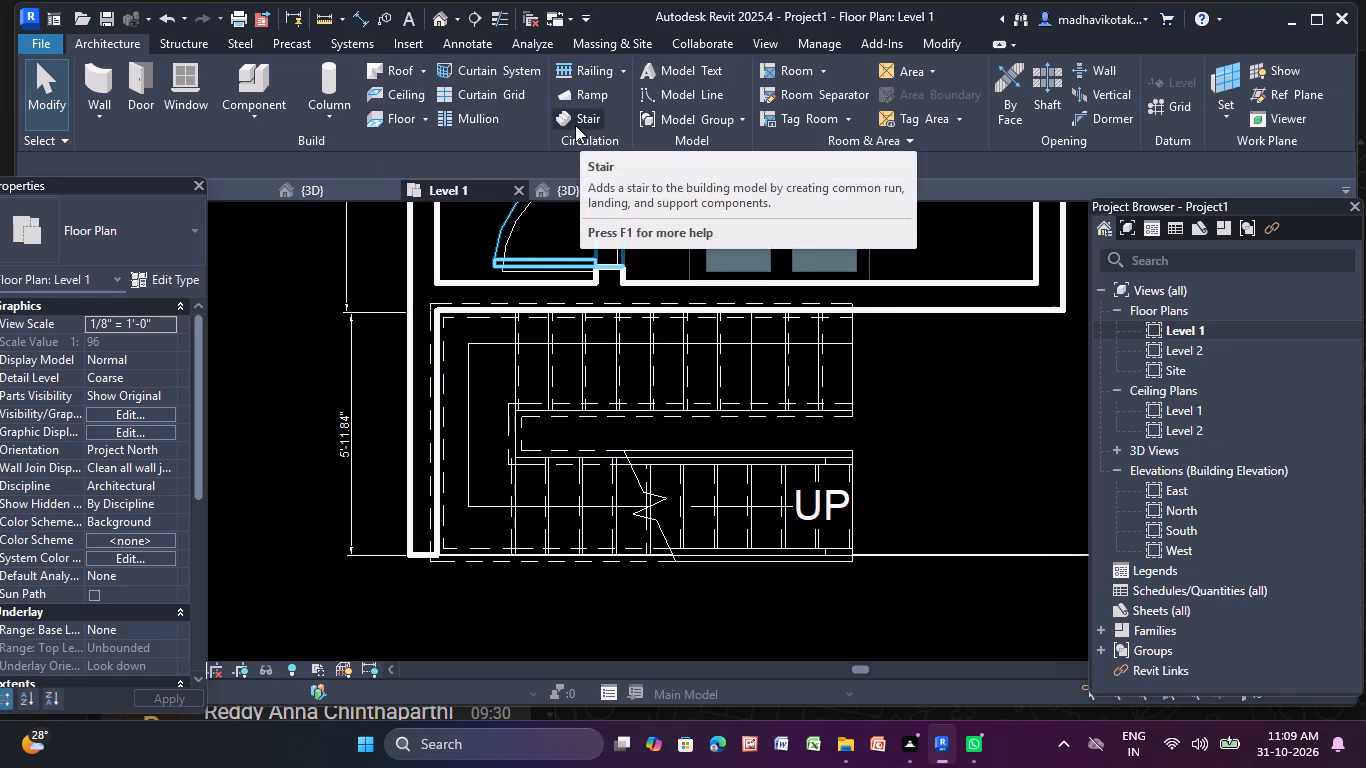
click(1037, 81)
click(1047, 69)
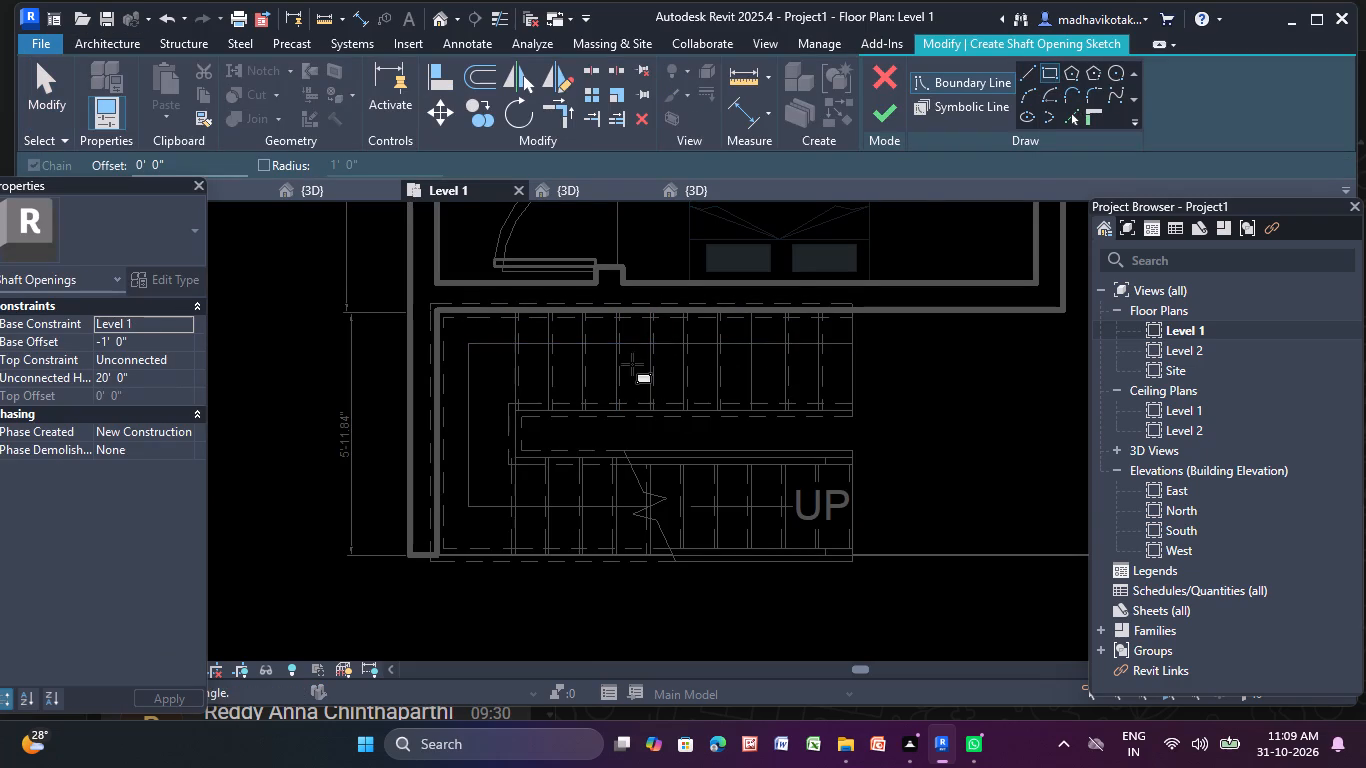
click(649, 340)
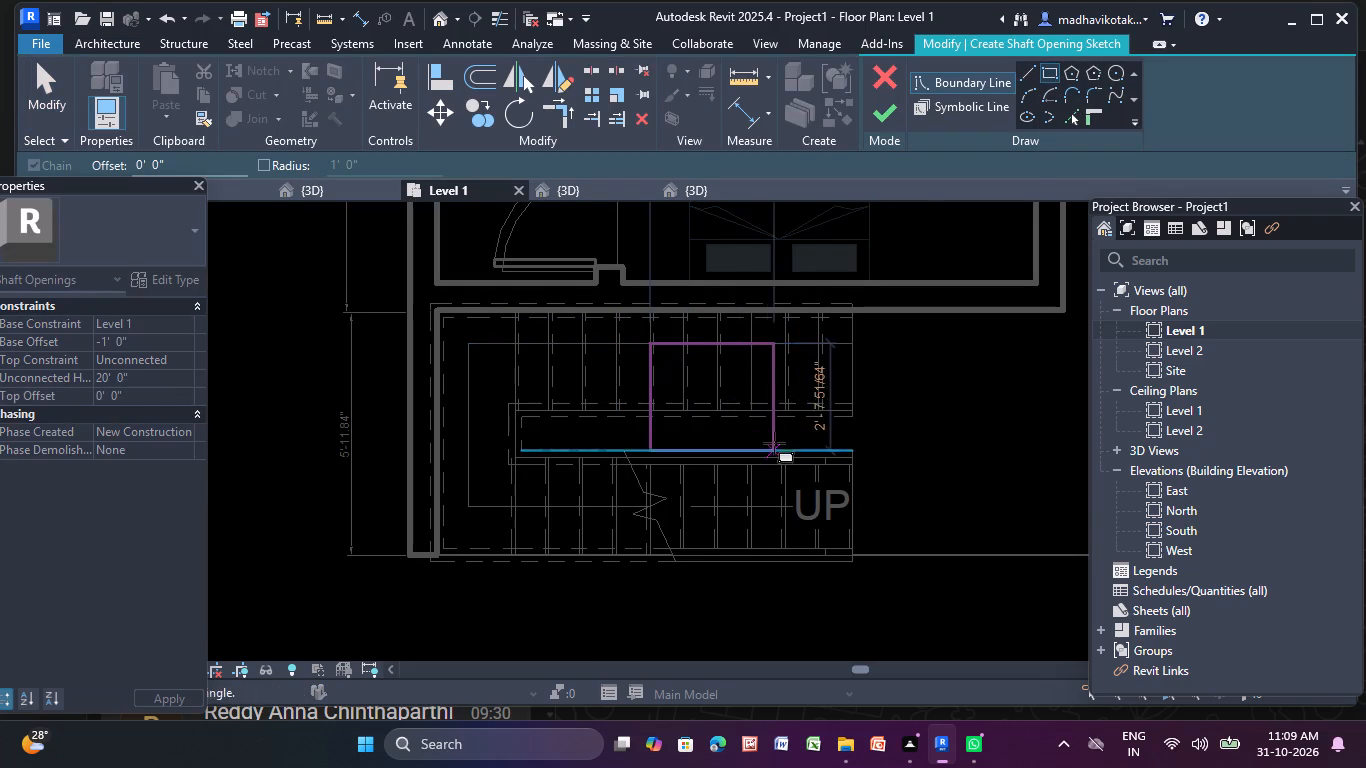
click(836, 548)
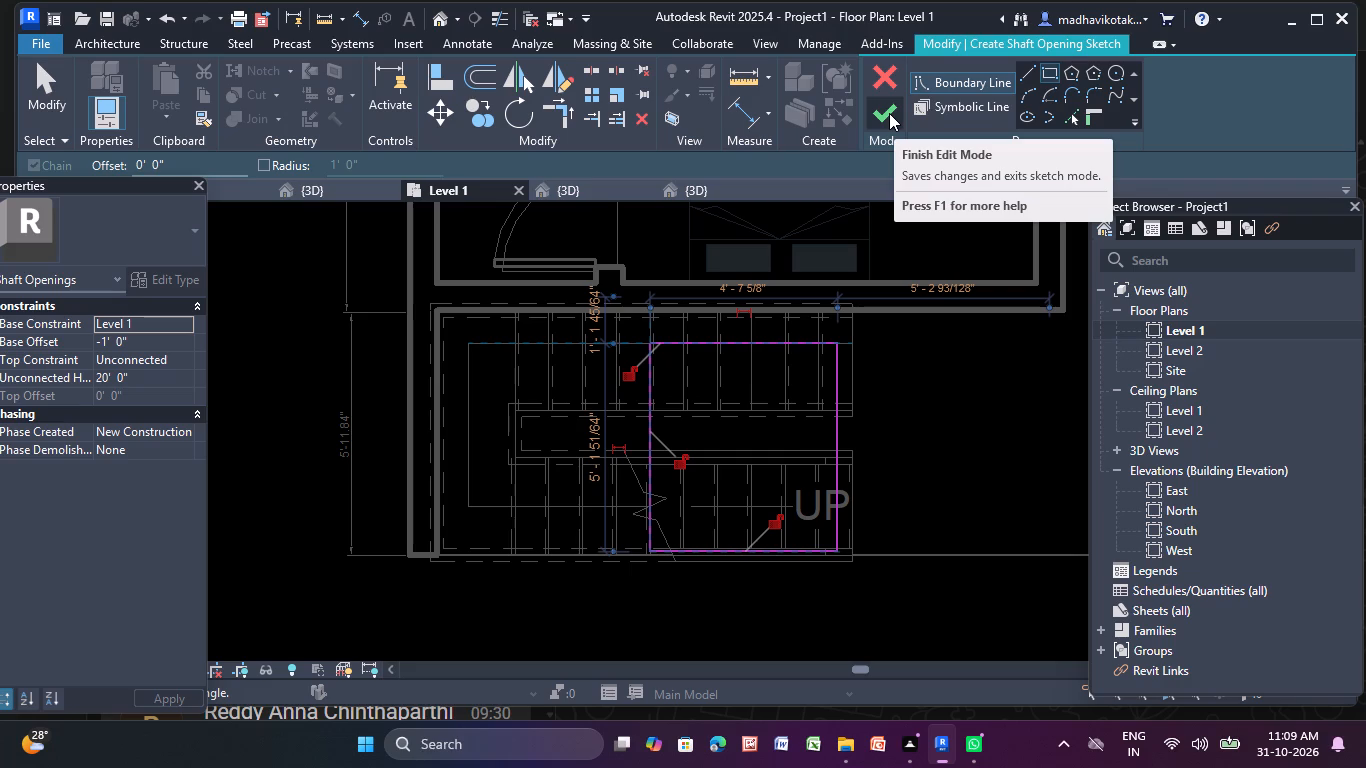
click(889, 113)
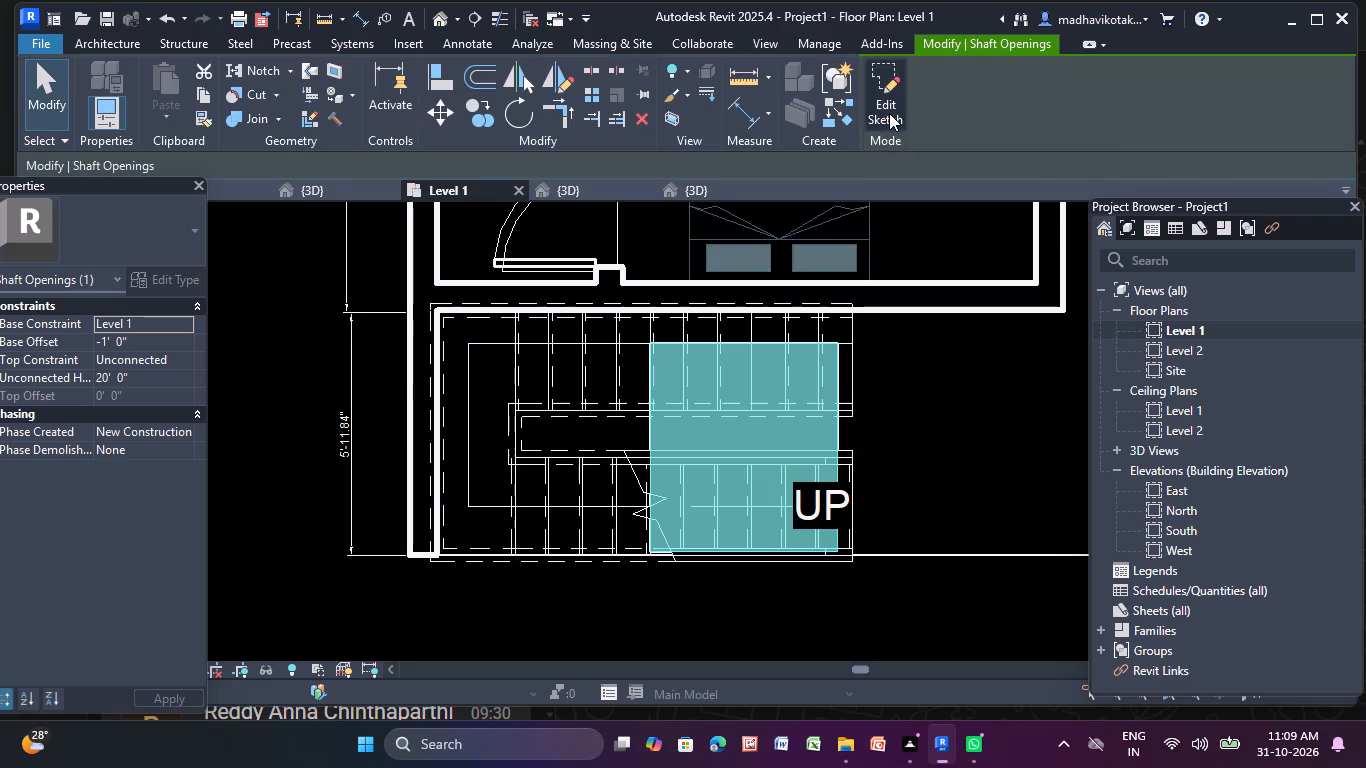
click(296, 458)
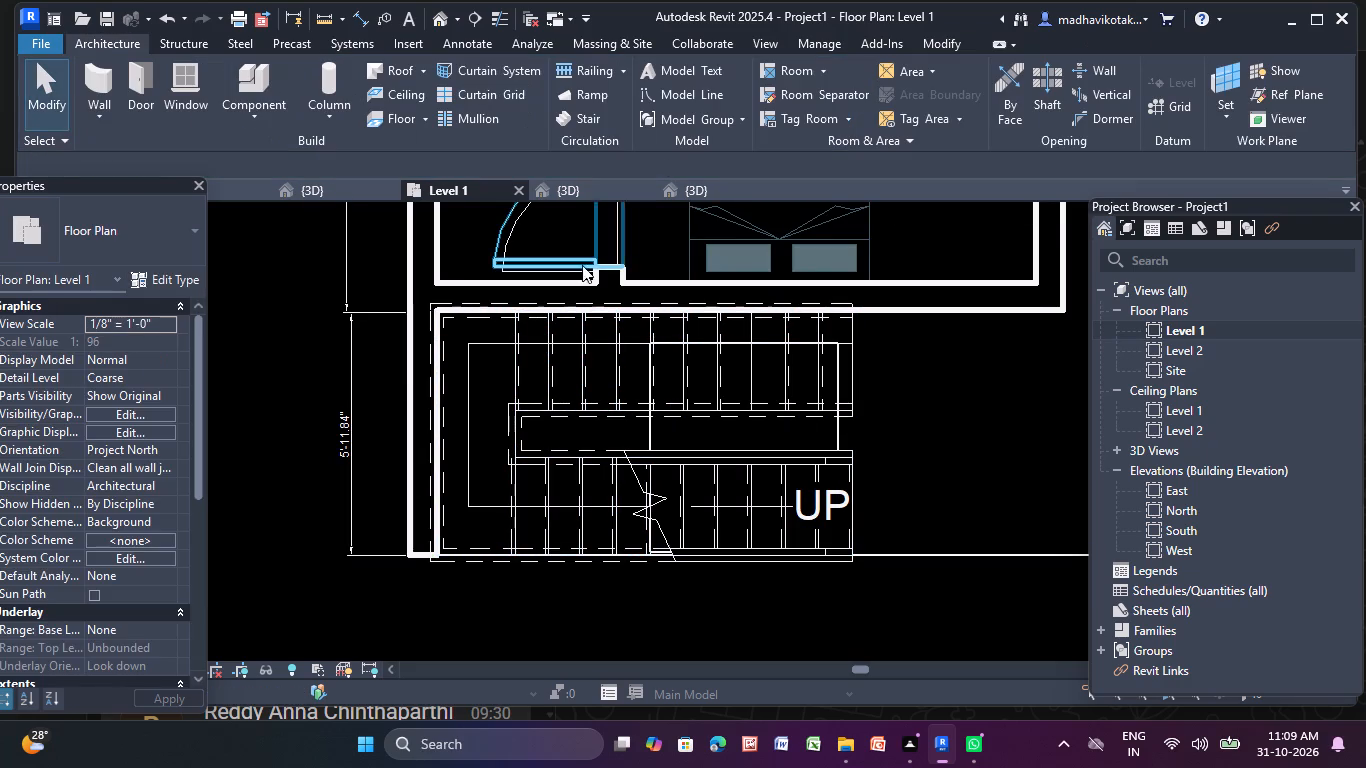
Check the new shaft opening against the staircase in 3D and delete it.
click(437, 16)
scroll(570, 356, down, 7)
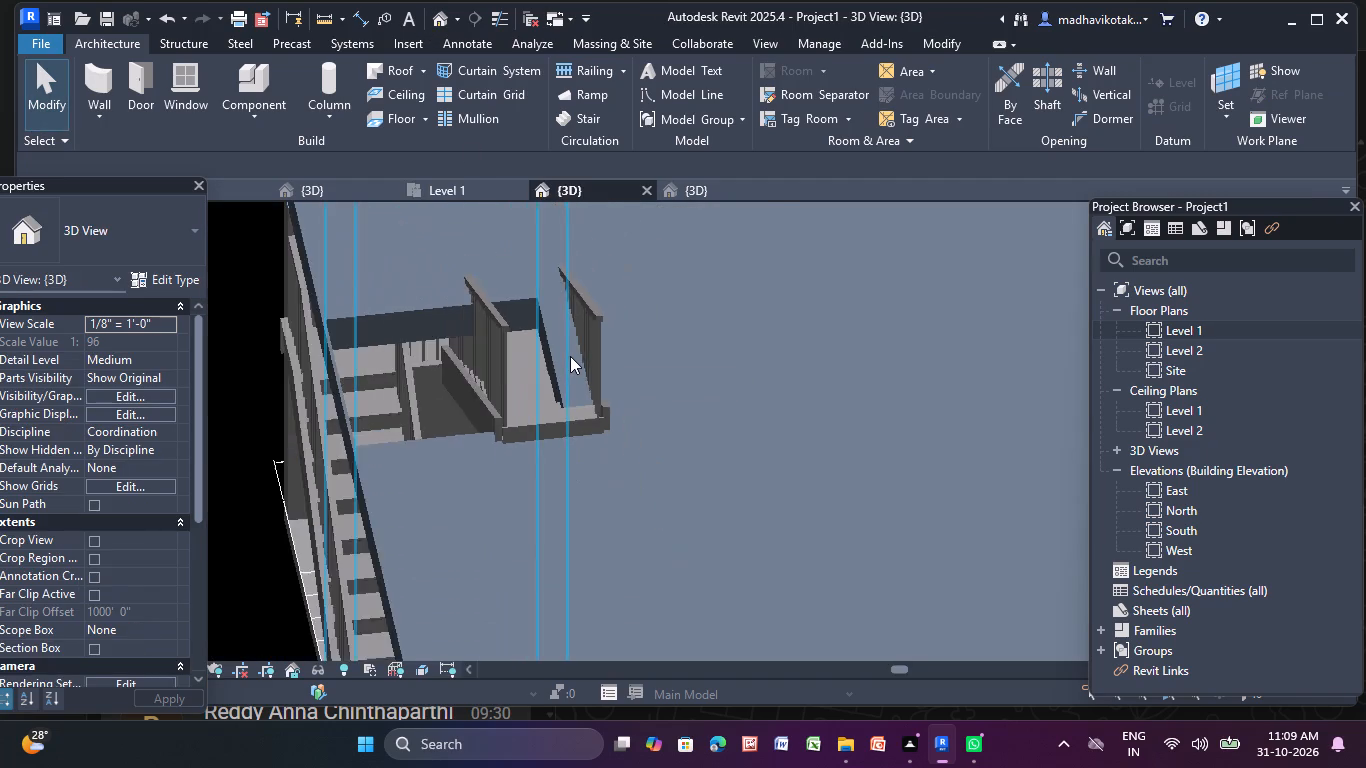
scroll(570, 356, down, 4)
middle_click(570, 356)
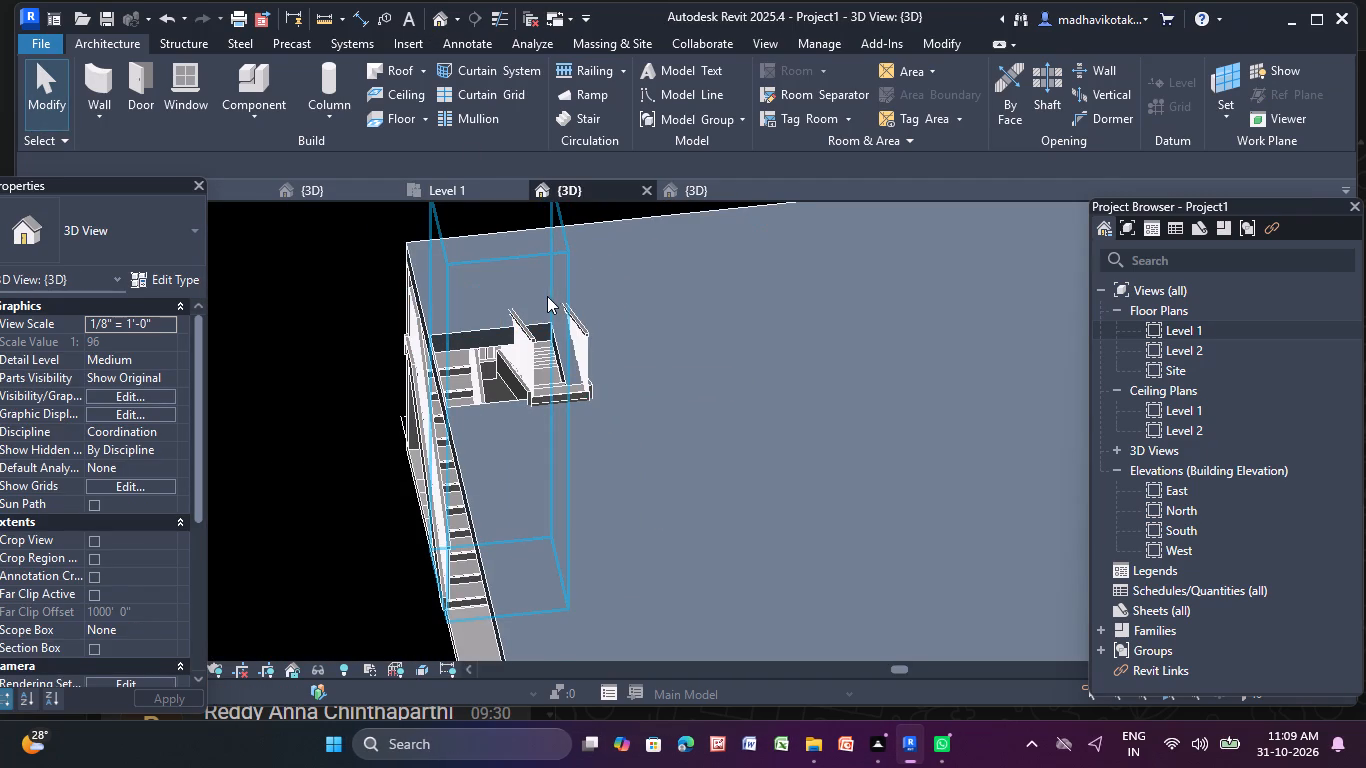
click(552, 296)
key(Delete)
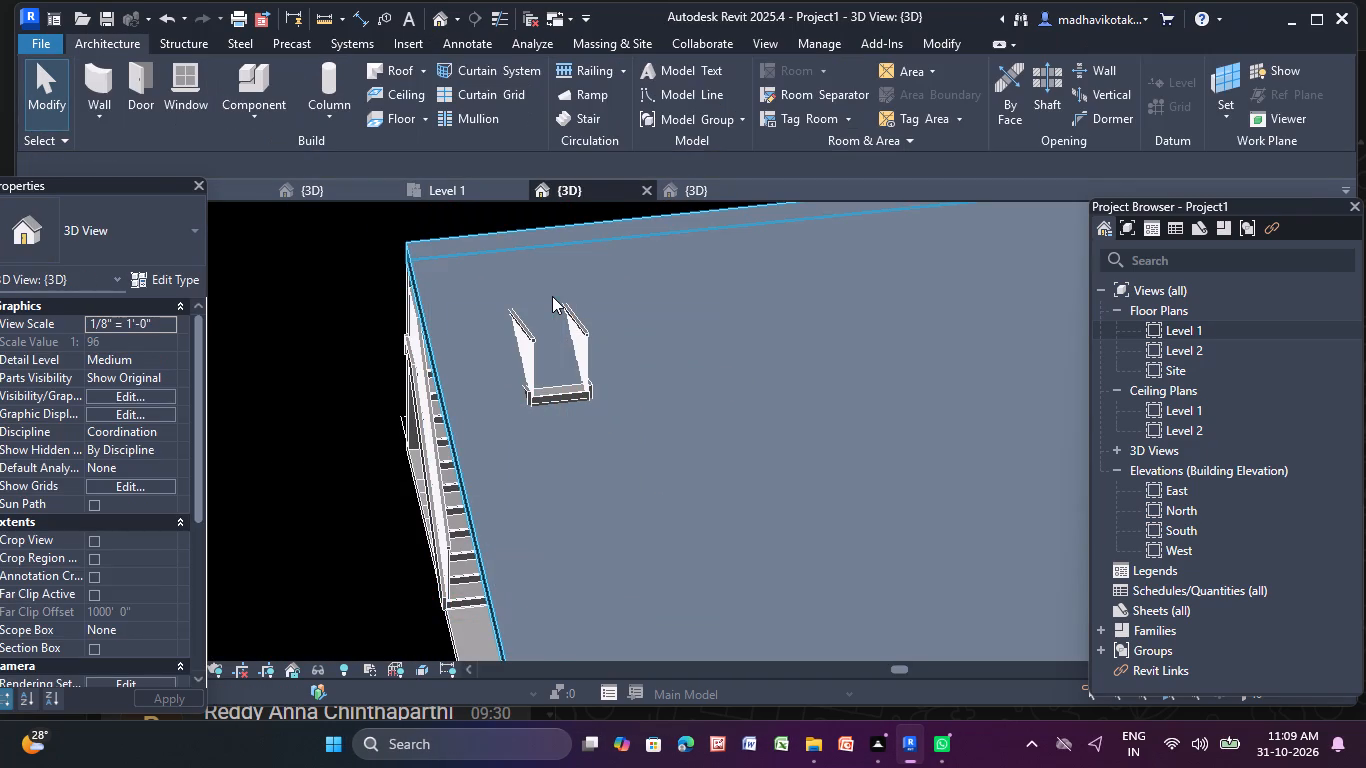
Examine the uncut flat roof in 3D around the protruding stair end and railings.
scroll(603, 383, down, 5)
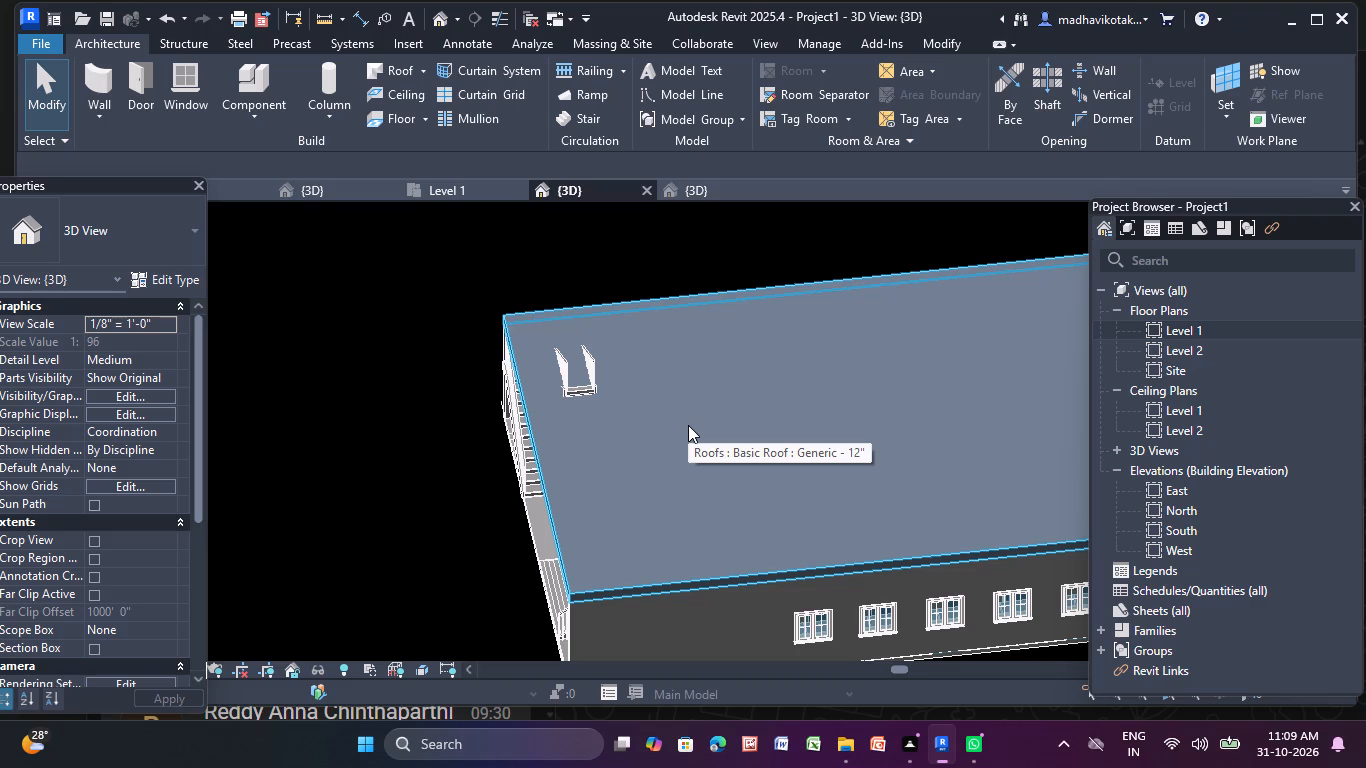
scroll(583, 550, down, 3)
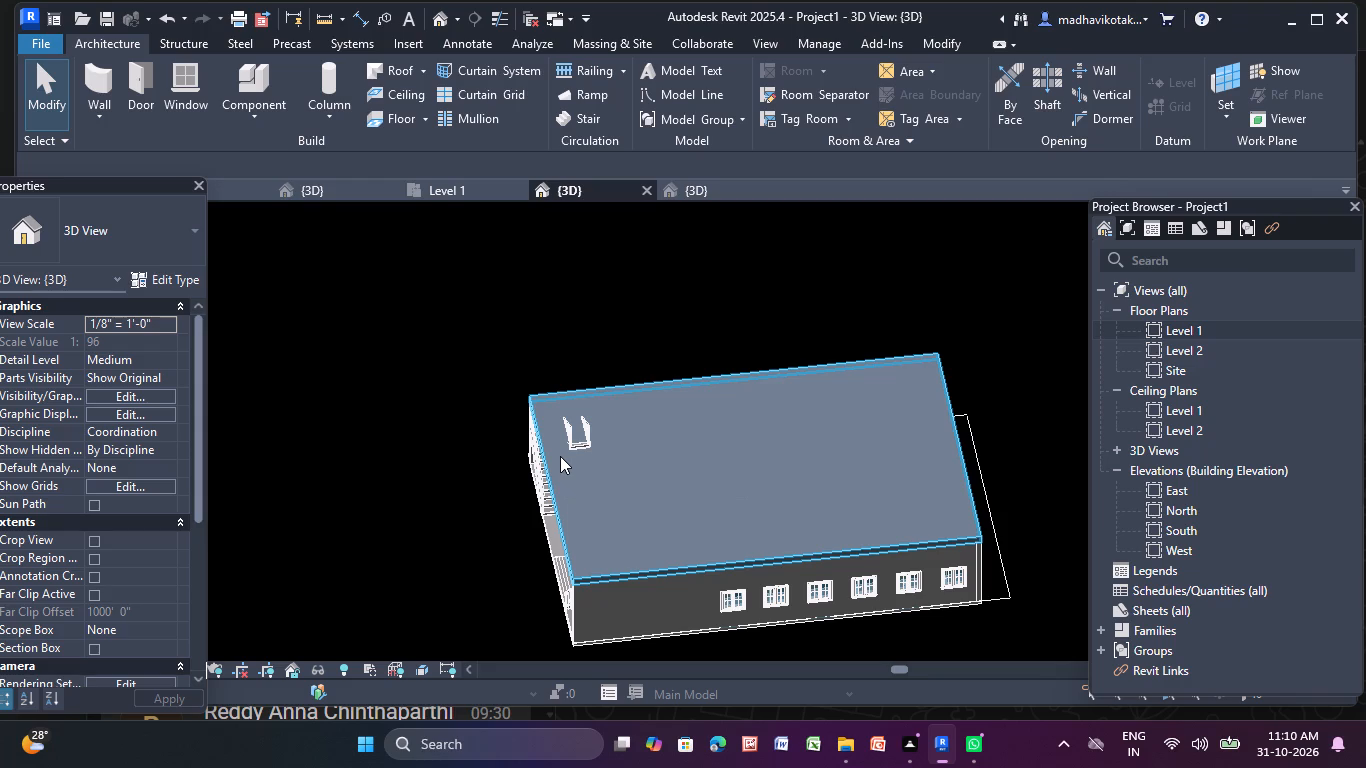
middle_drag(572, 434, 426, 276)
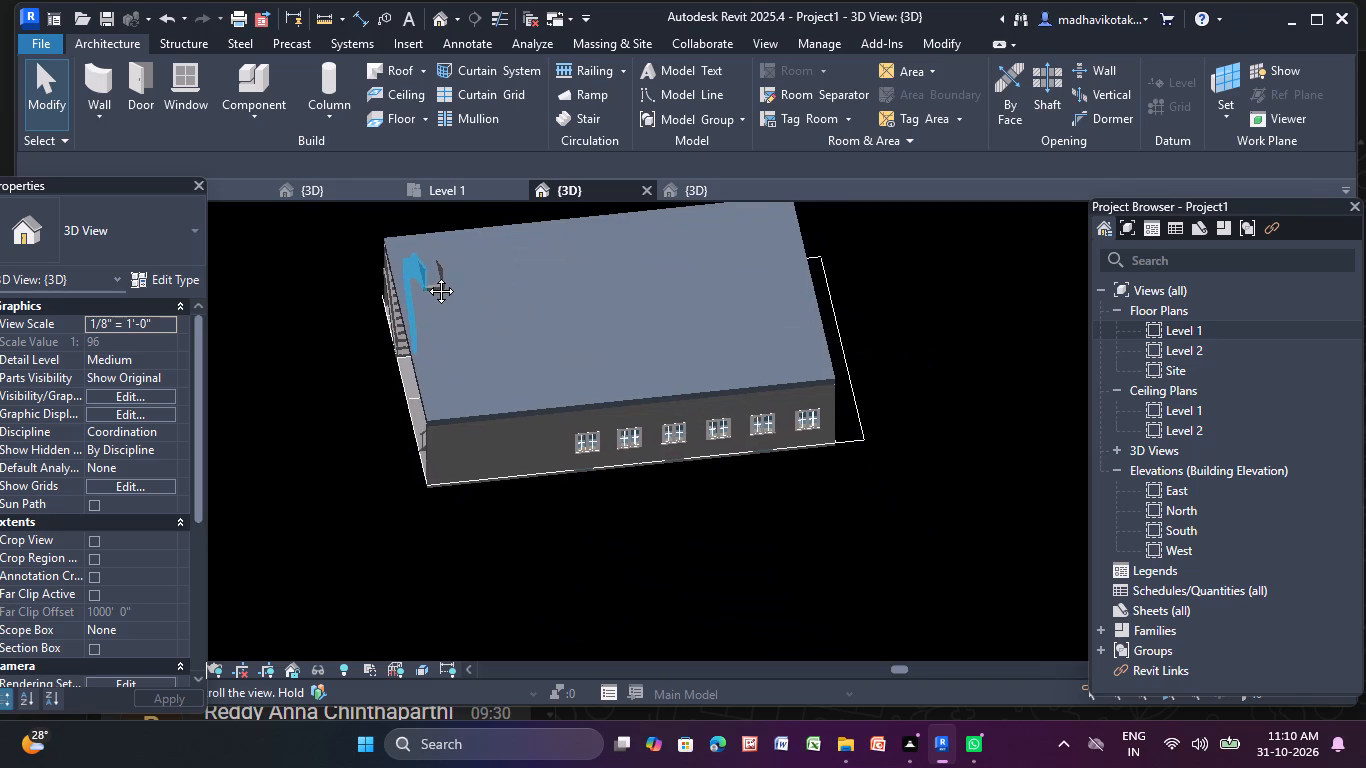
middle_drag(426, 276, 416, 272)
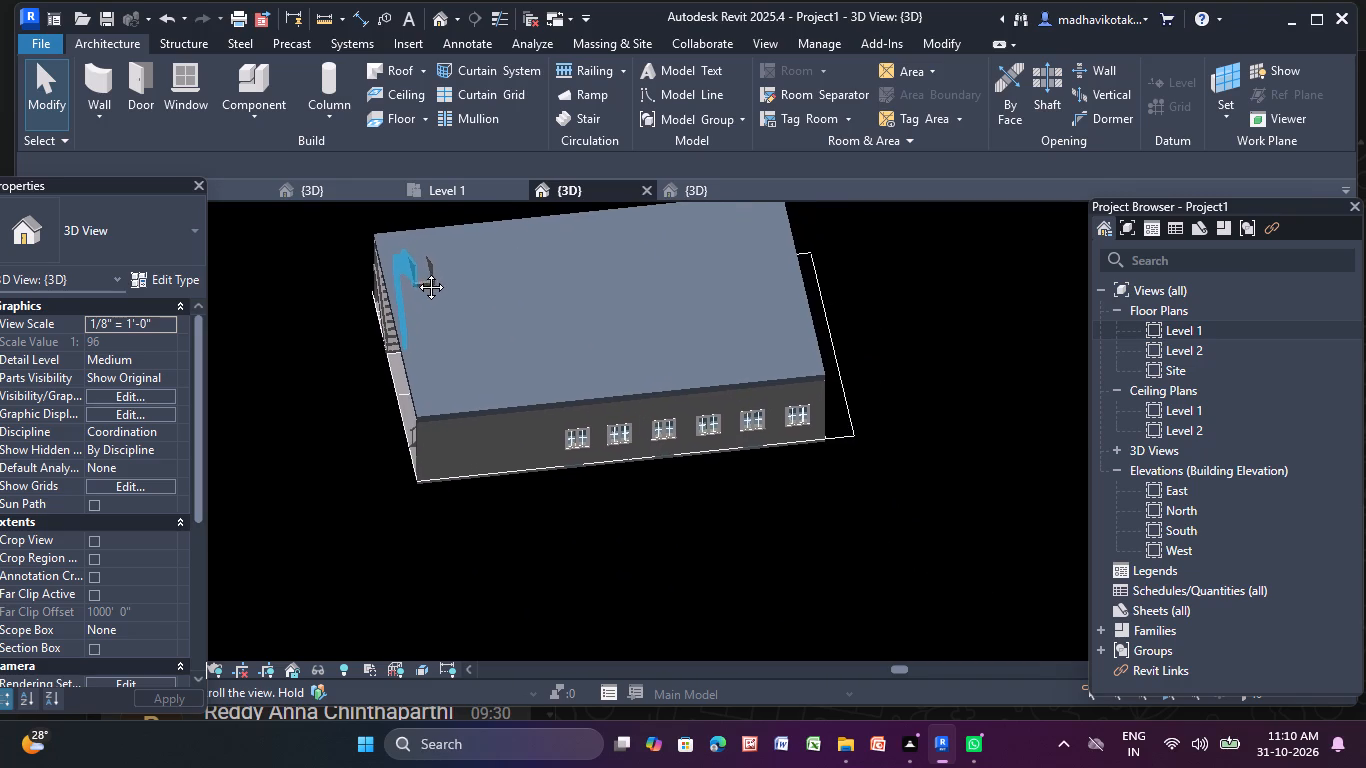
middle_drag(416, 272, 416, 290)
middle_drag(416, 291, 392, 366)
scroll(393, 370, up, 4)
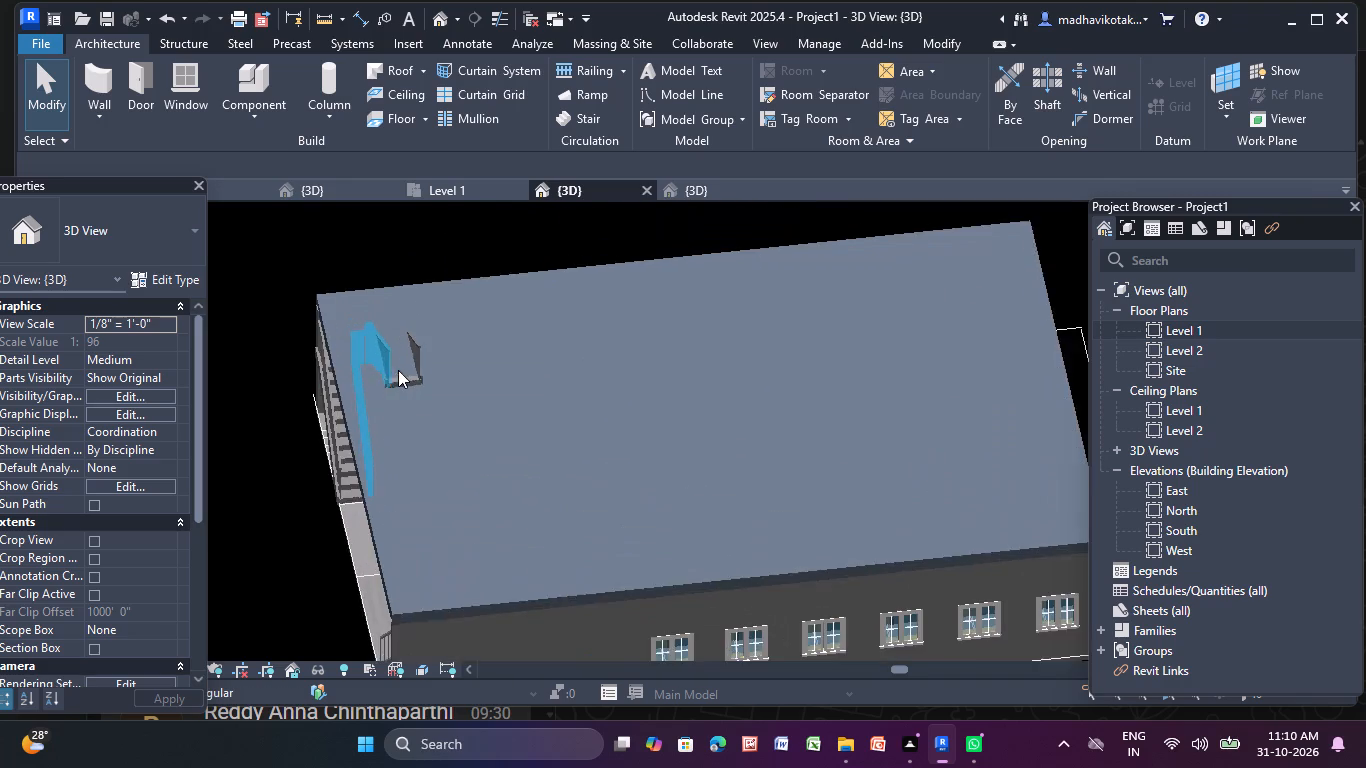
middle_drag(400, 371, 598, 376)
scroll(598, 376, up, 1)
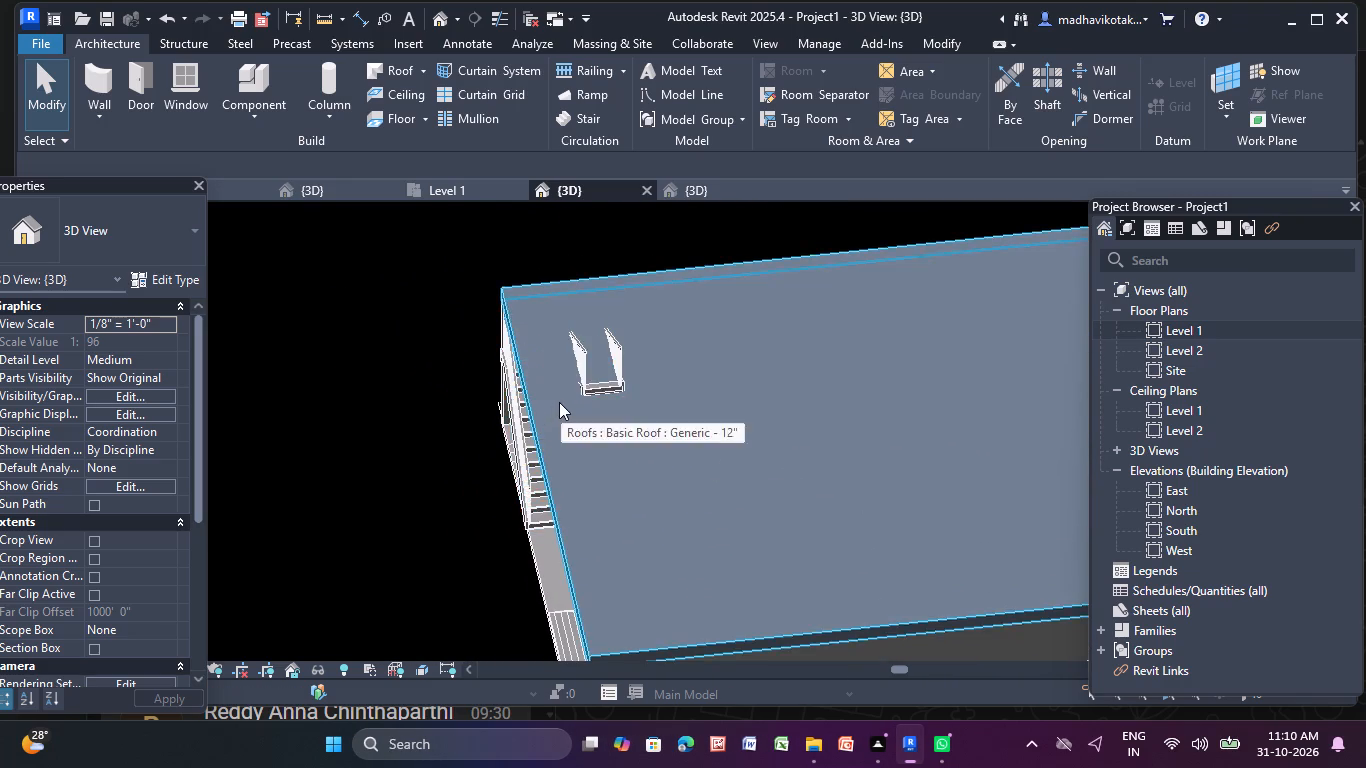
scroll(582, 375, up, 2)
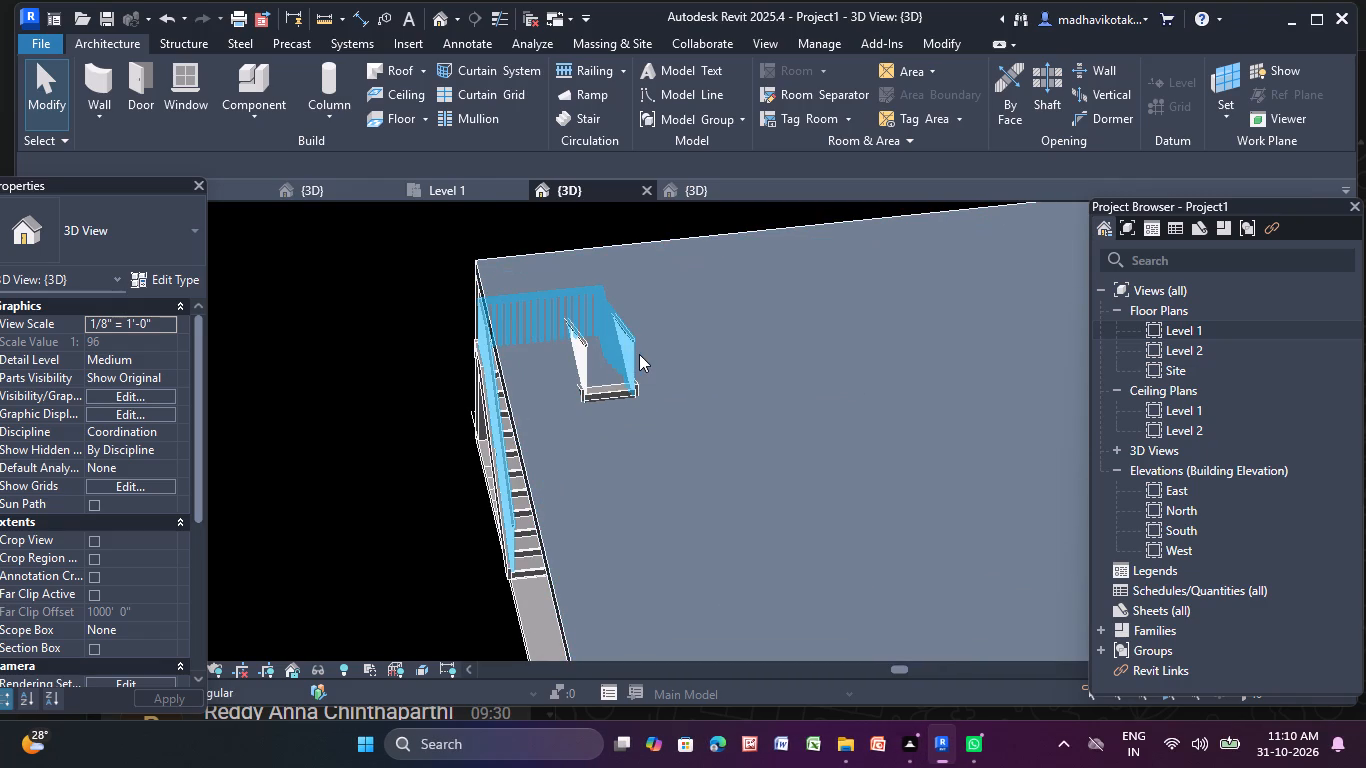
scroll(604, 335, up, 1)
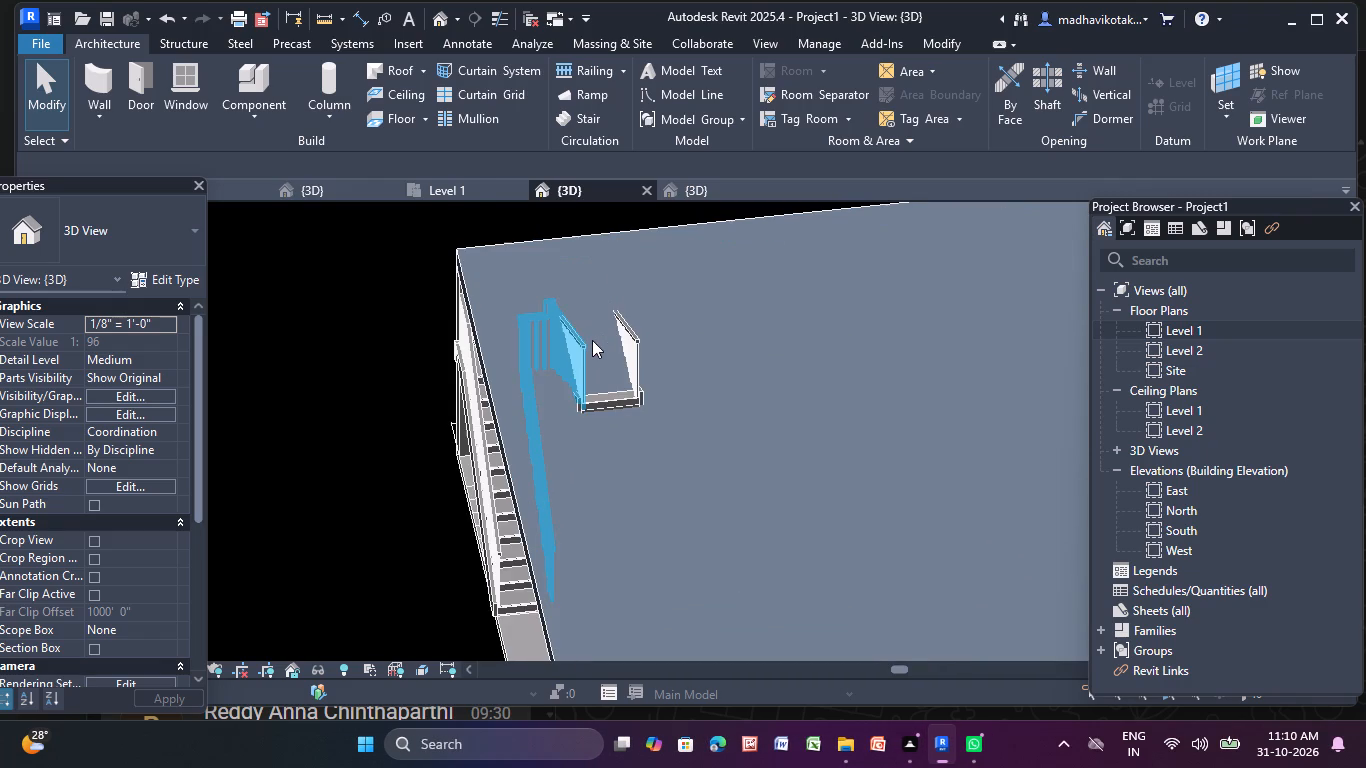
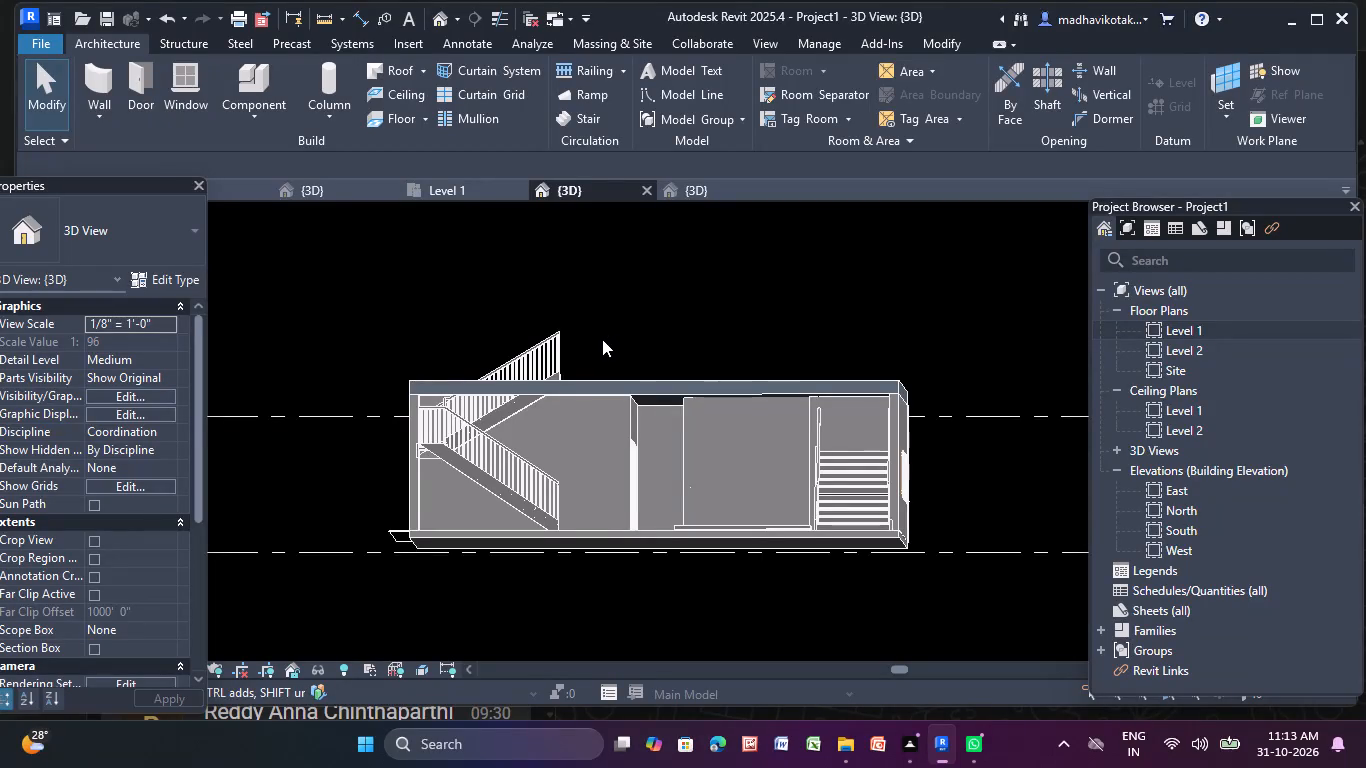
Examine the roofed building in 3D from the open staircase side and along the long wall with the double casement windows.
shift+middle_drag(602, 339, 616, 443)
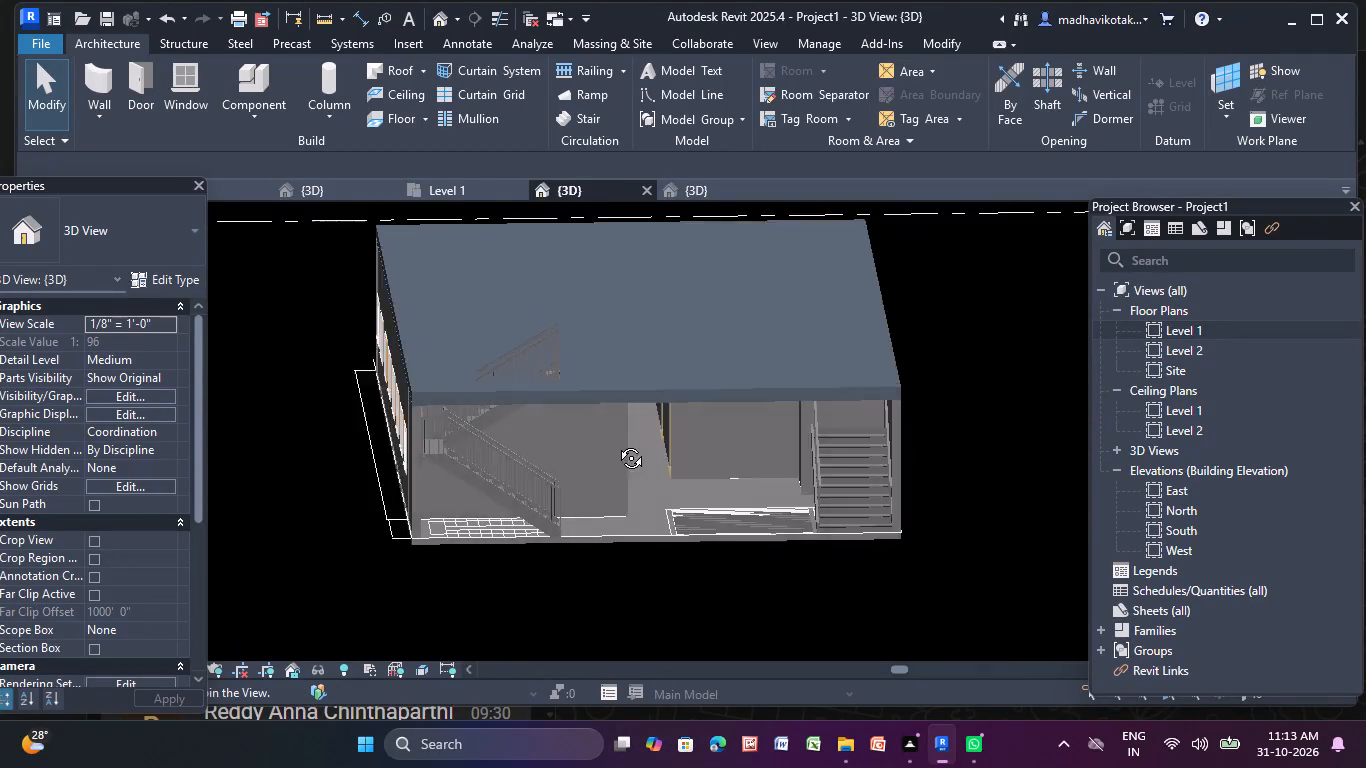
shift+middle_drag(616, 443, 581, 421)
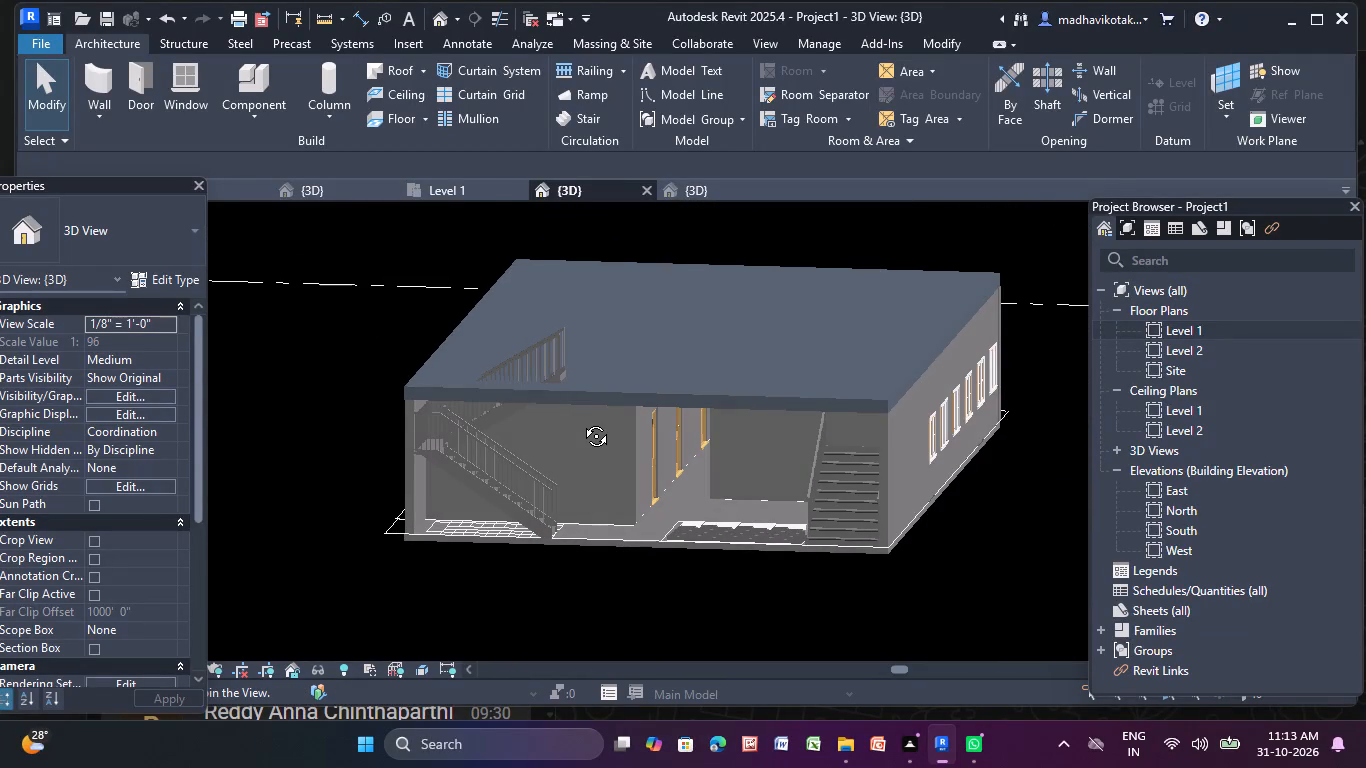
shift+middle_drag(581, 421, 582, 425)
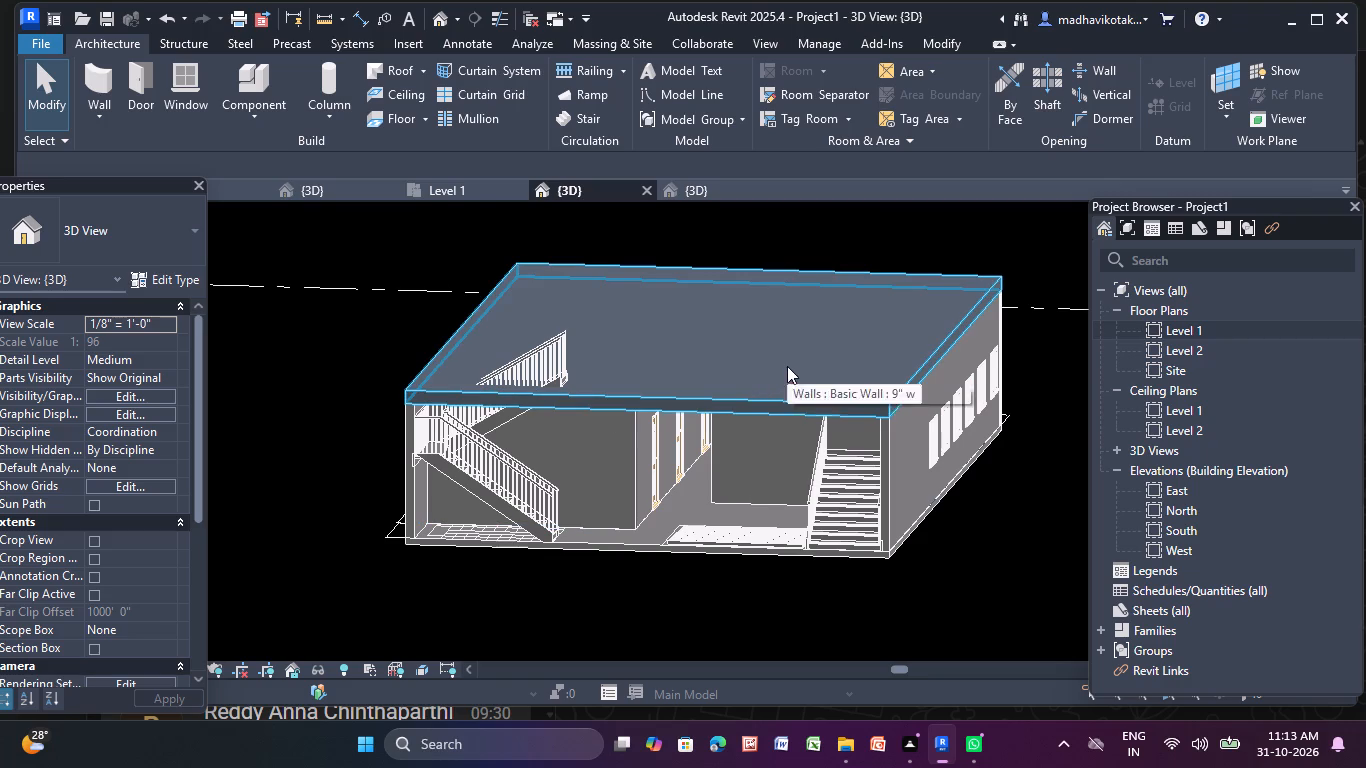
middle_drag(787, 366, 682, 373)
scroll(681, 374, down, 2)
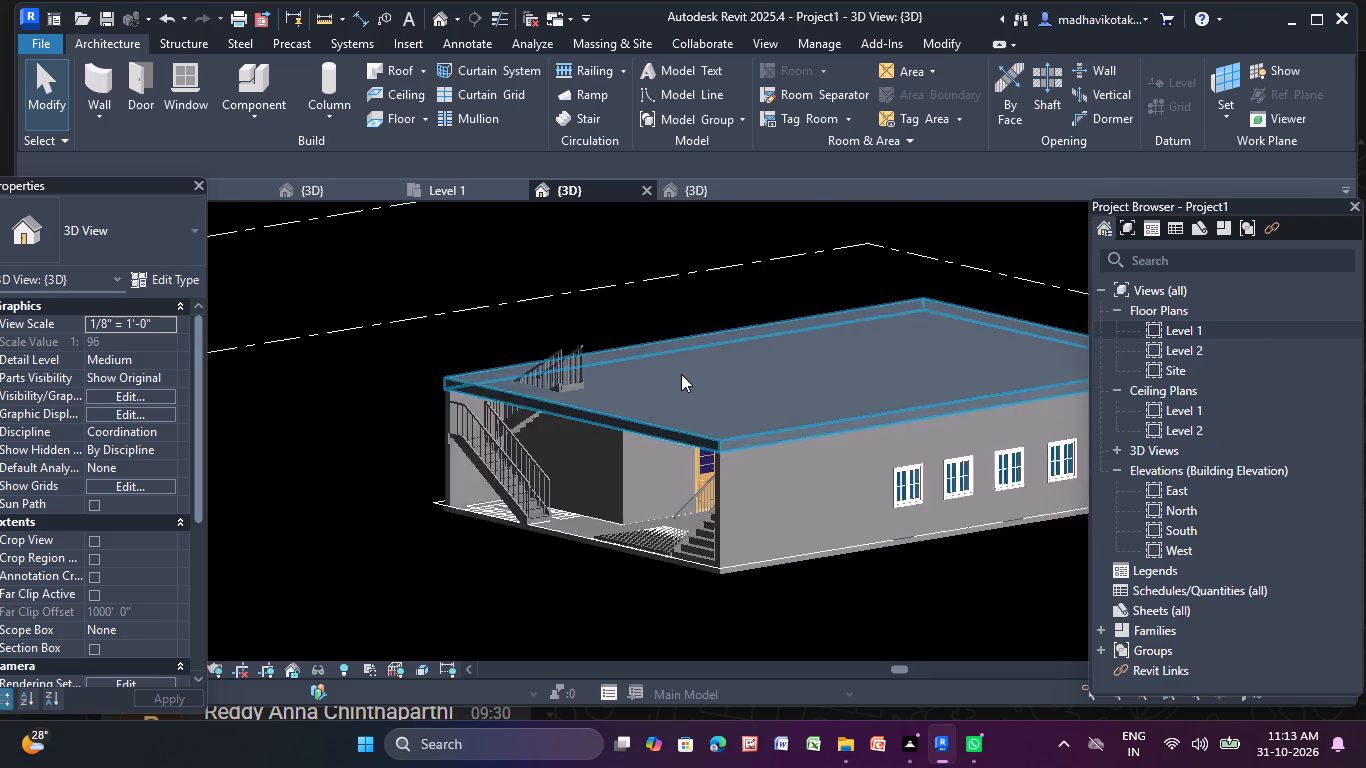
scroll(681, 374, down, 2)
middle_drag(677, 374, 566, 324)
middle_drag(744, 435, 609, 447)
scroll(609, 447, up, 4)
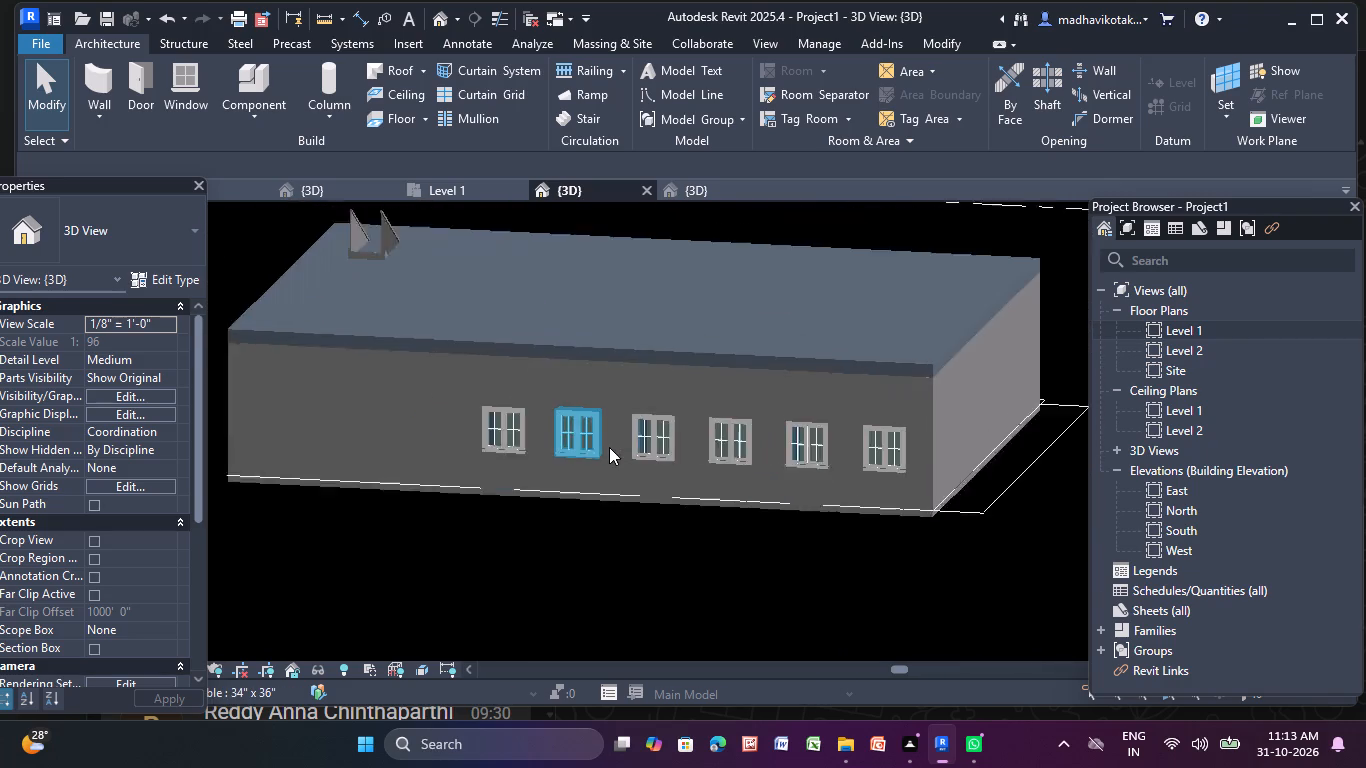
scroll(609, 447, up, 1)
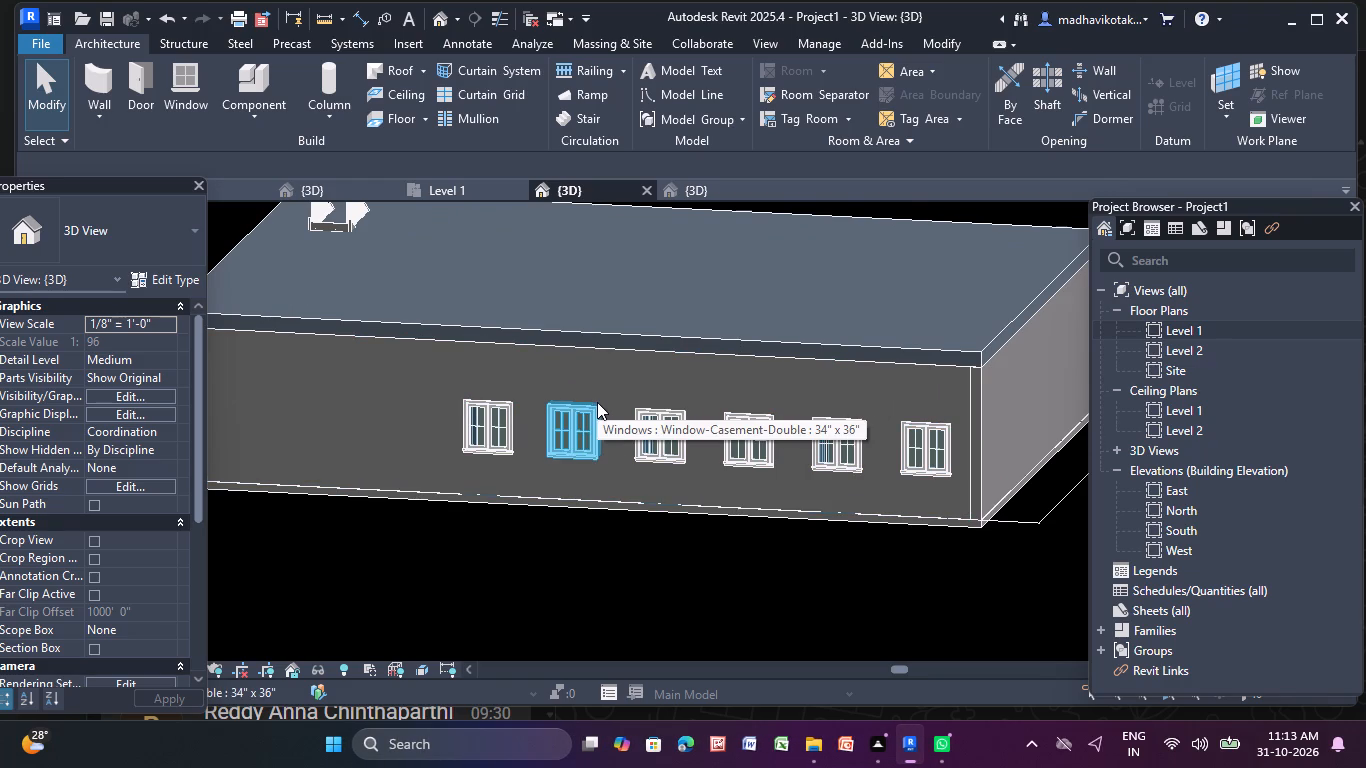
scroll(595, 402, up, 4)
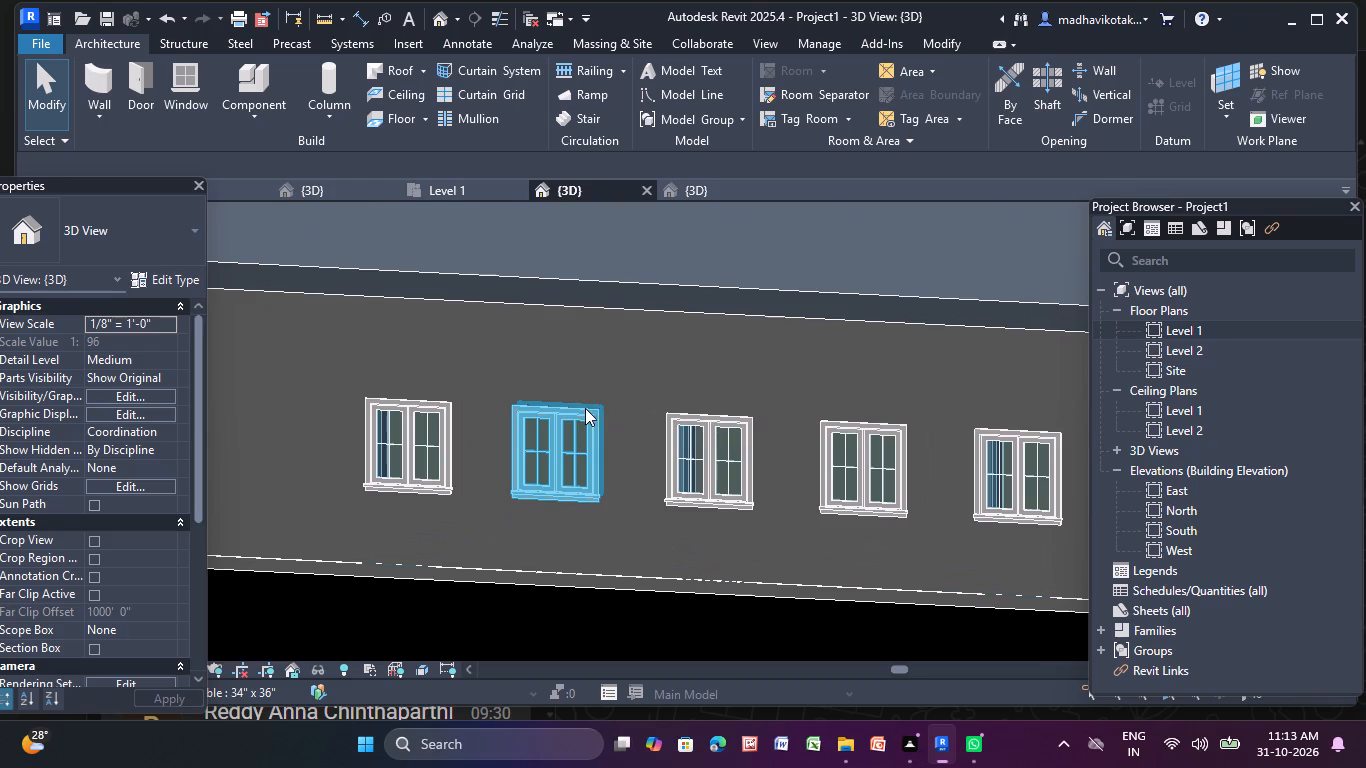
scroll(581, 409, up, 3)
click(581, 409)
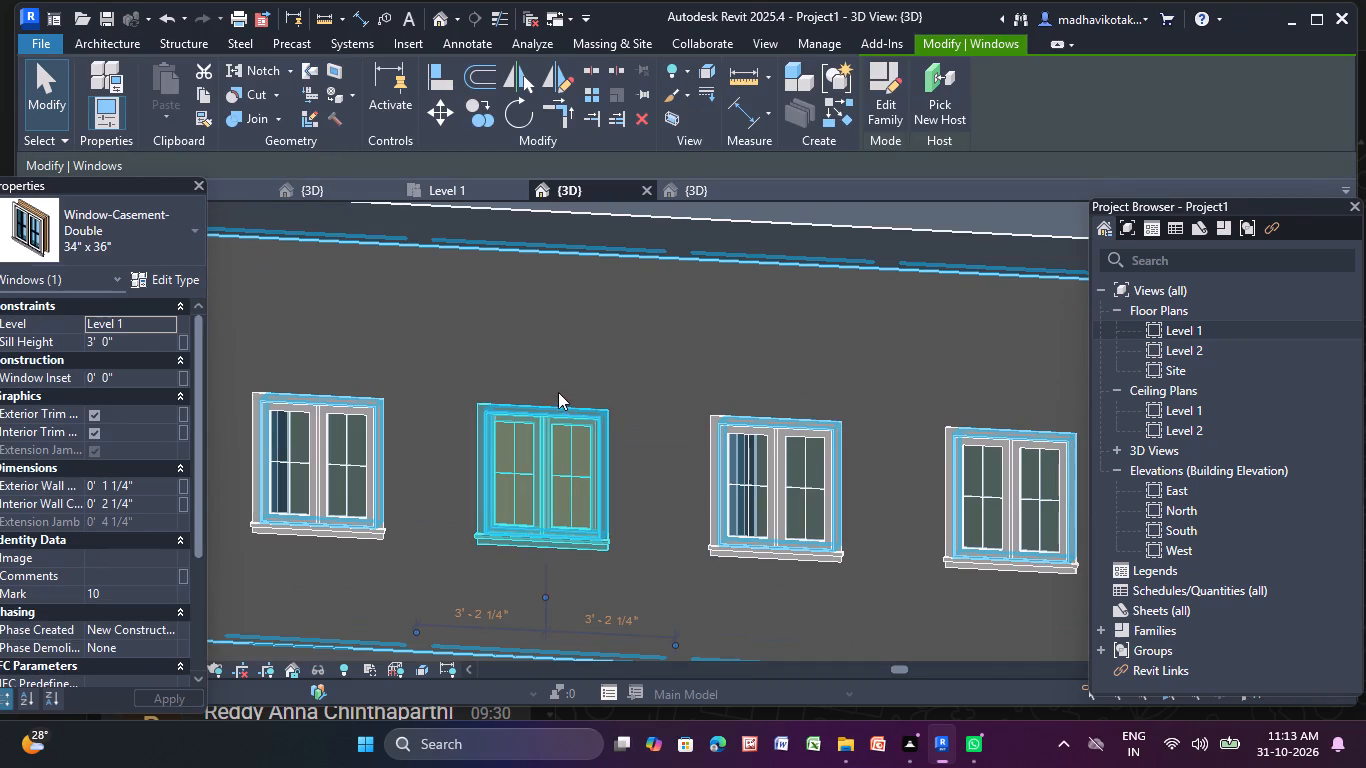
key(Escape)
key(Escape)
scroll(555, 400, down, 5)
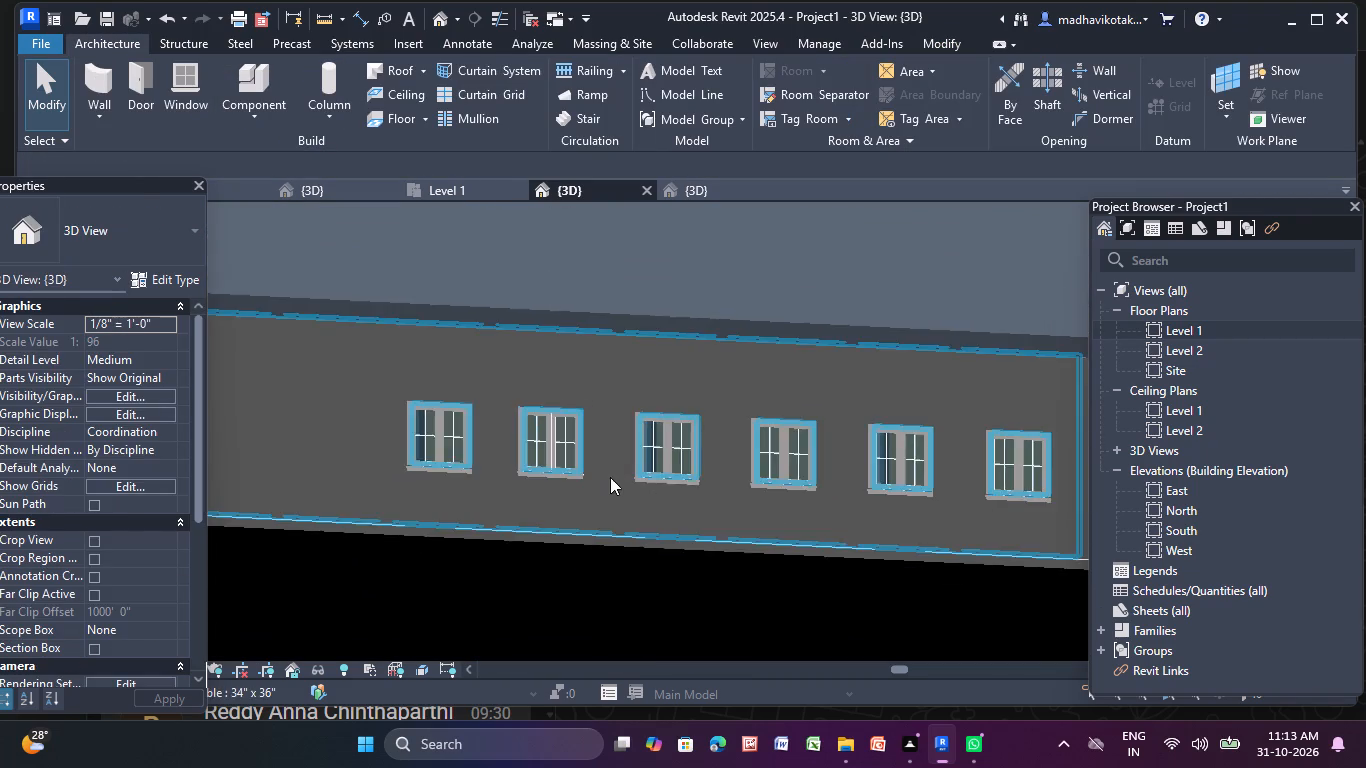
scroll(617, 499, down, 3)
middle_drag(607, 566, 622, 514)
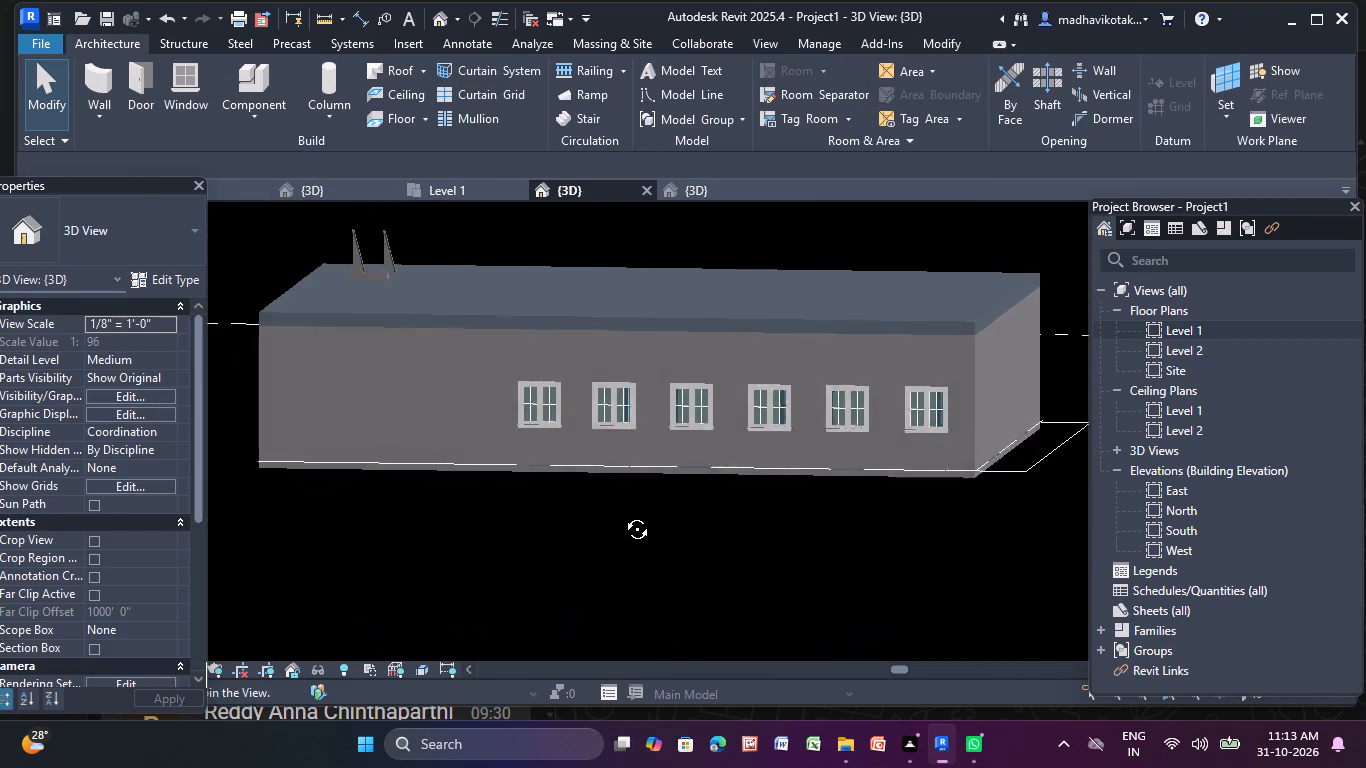
middle_drag(622, 514, 641, 522)
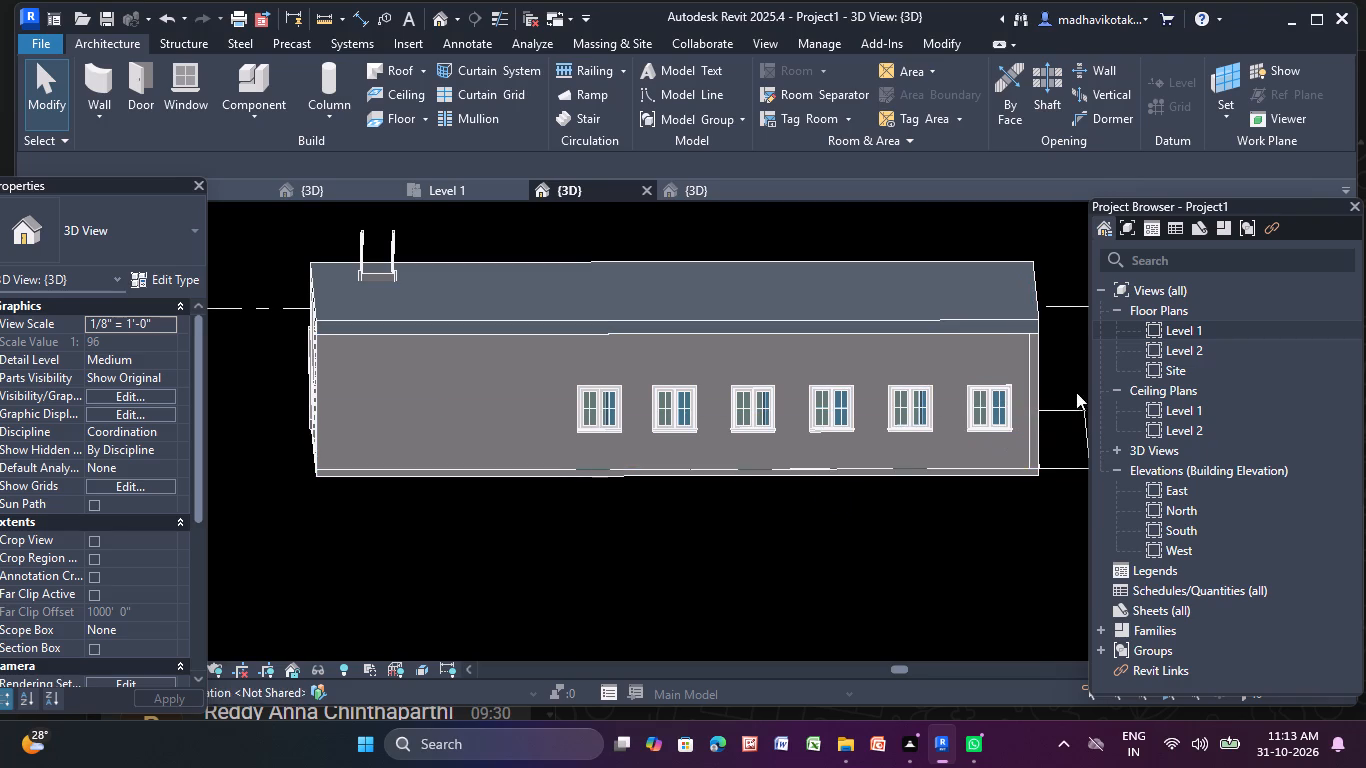
In the North elevation, add three levels above Level 2 by picking level lines with a 10' offset, each based on the one below.
double_click(1174, 504)
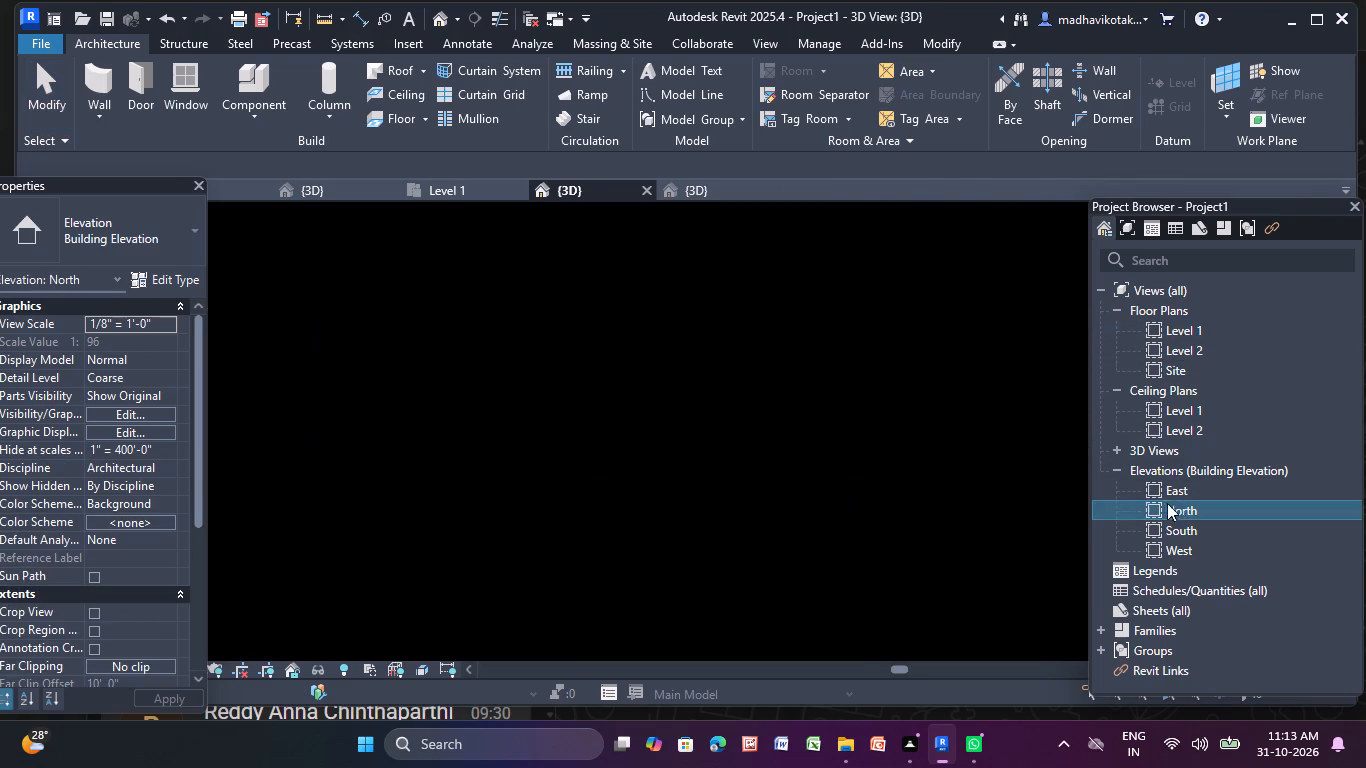
scroll(854, 477, down, 2)
middle_drag(851, 477, 674, 417)
scroll(696, 376, down, 1)
middle_drag(696, 376, 732, 436)
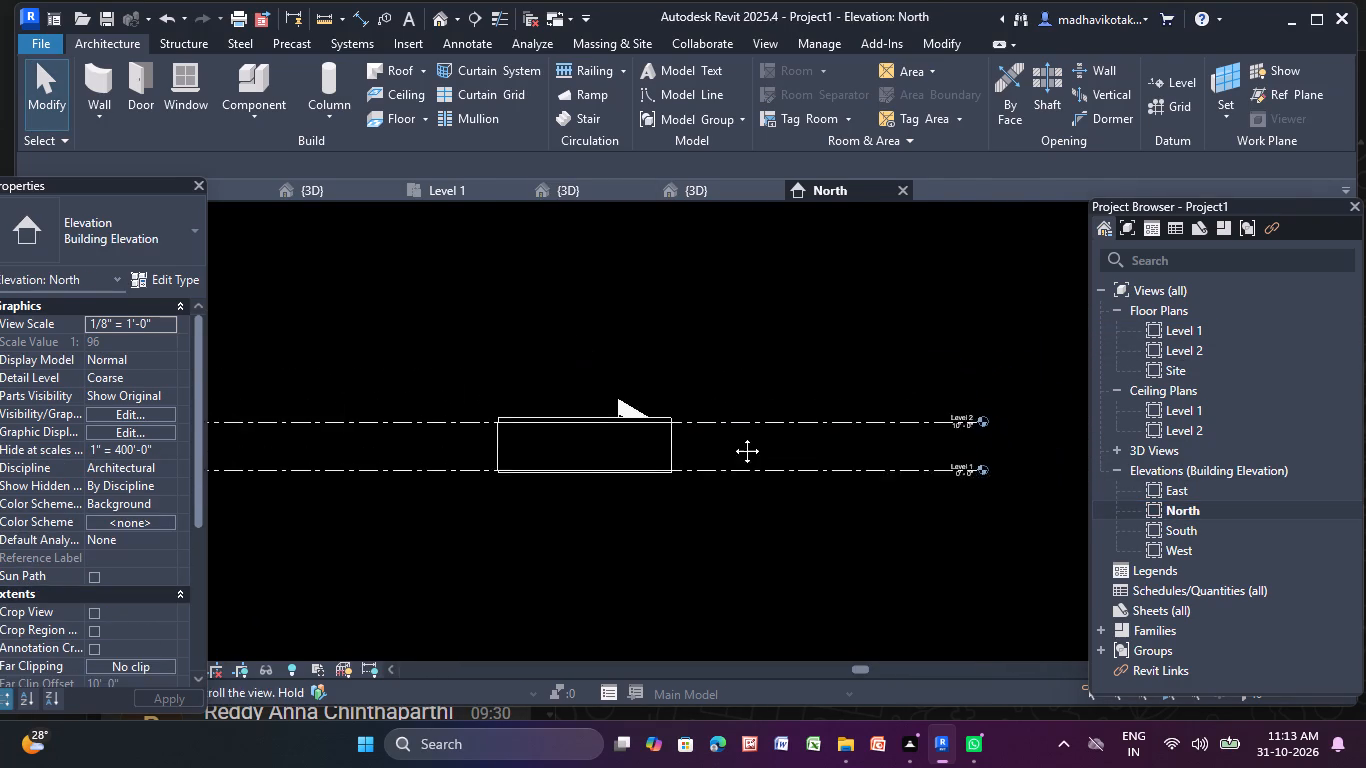
middle_drag(732, 436, 748, 437)
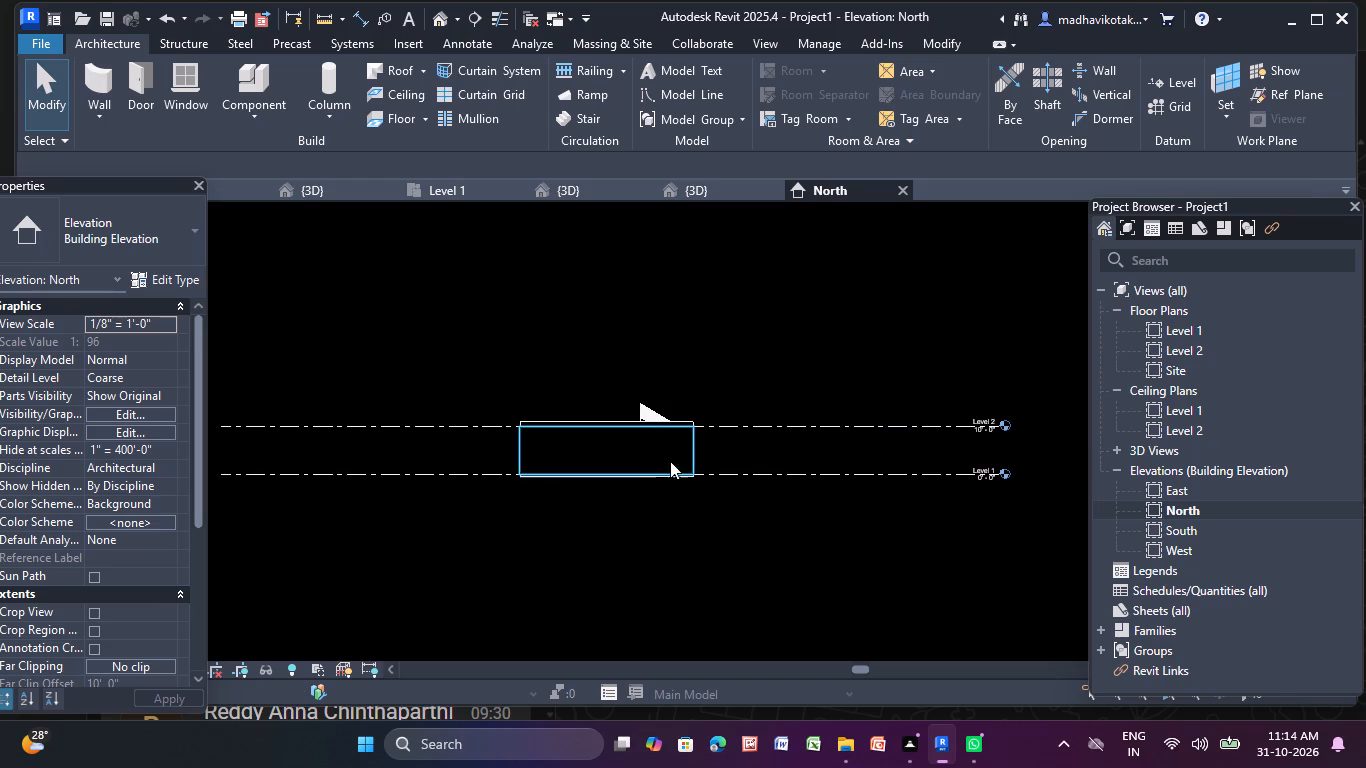
middle_drag(640, 438, 641, 456)
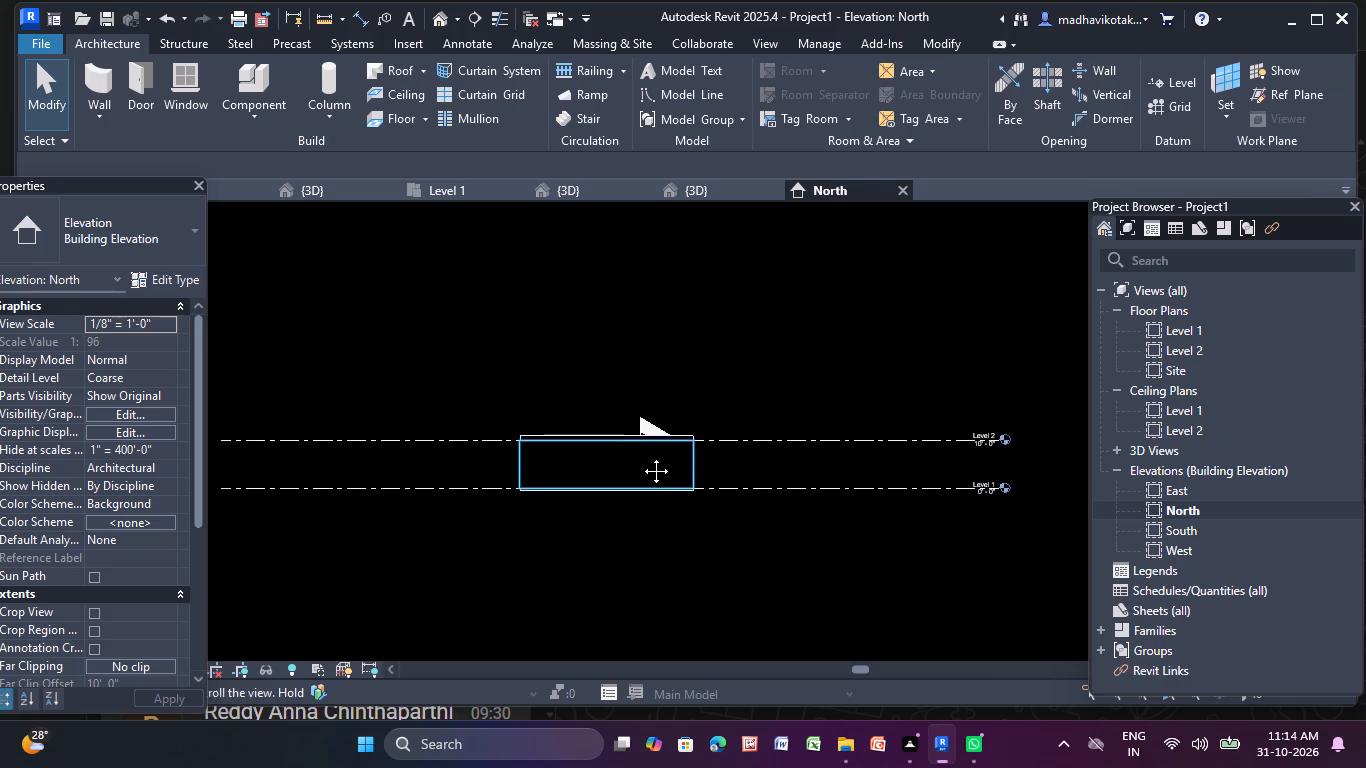
middle_drag(641, 456, 642, 462)
double_click(1202, 510)
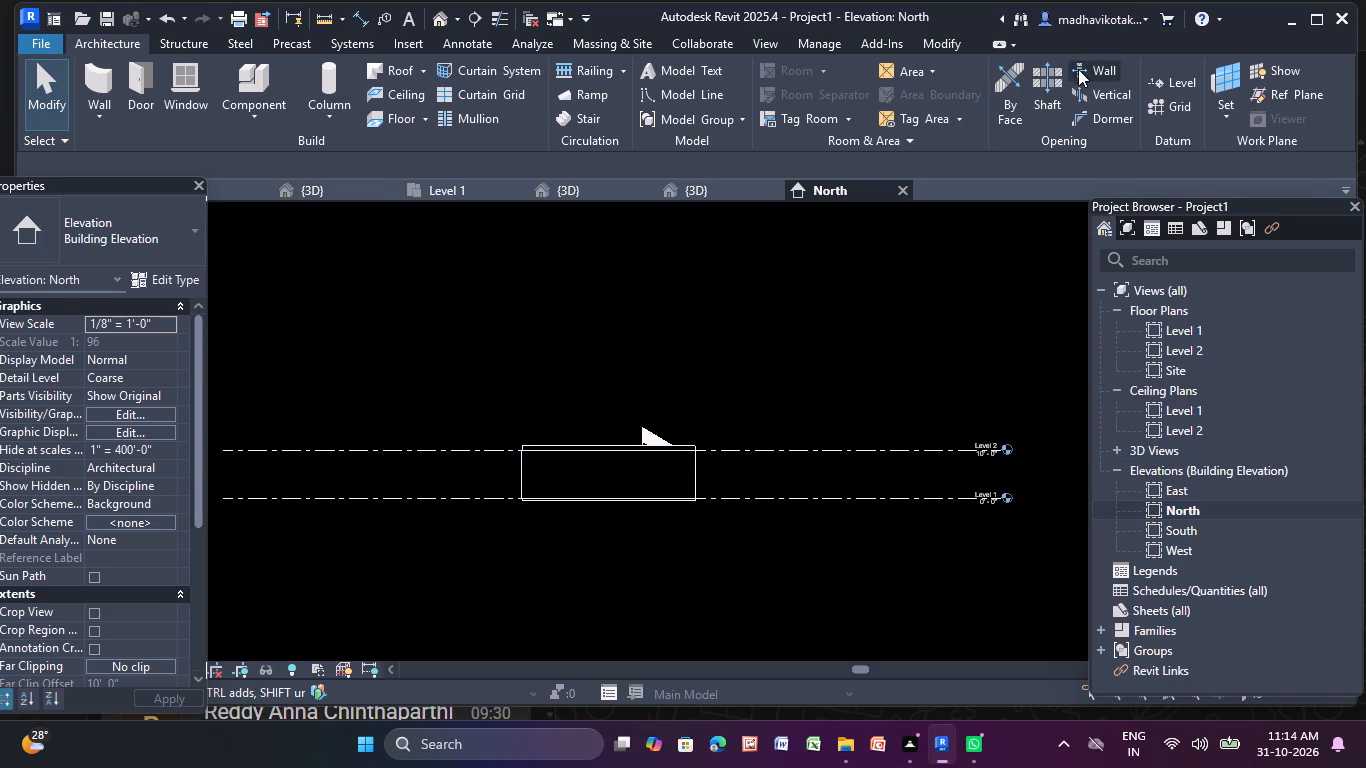
click(1178, 83)
click(1024, 64)
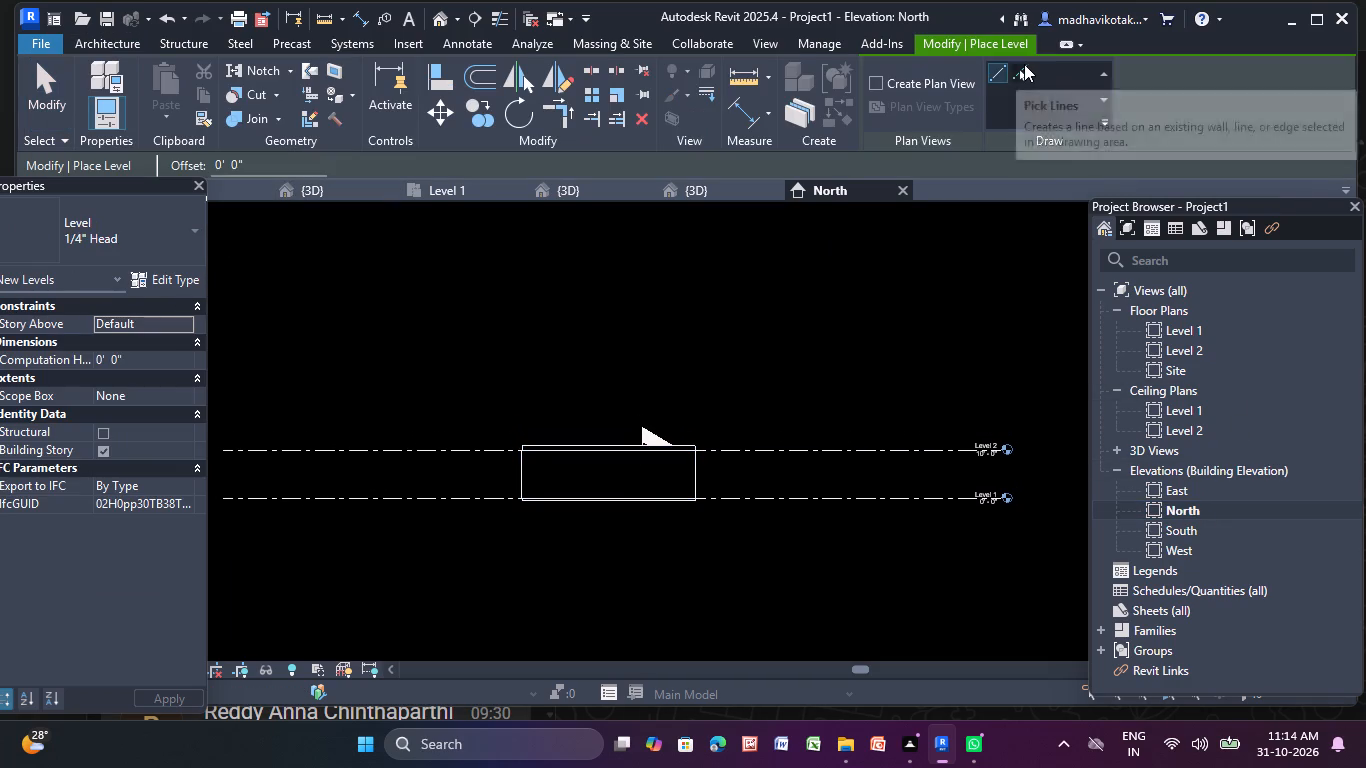
click(279, 167)
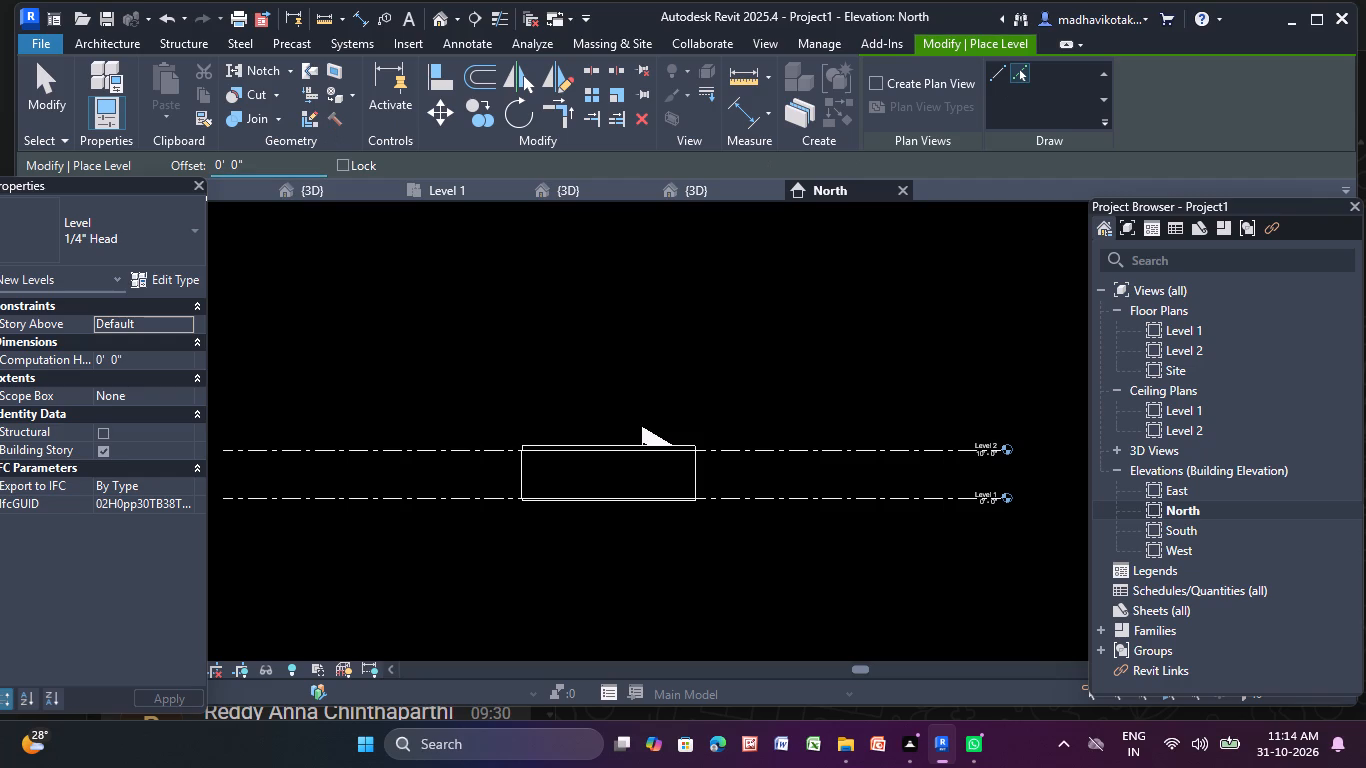
key(BackSpace)
key(BackSpace)
key(BackSpace)
key(BackSpace)
key(BackSpace)
key(BackSpace)
key(BackSpace)
key(BackSpace)
key(BackSpace)
key(BackSpace)
key(BackSpace)
key(BackSpace)
key(BackSpace)
key(BackSpace)
key(BackSpace)
key(BackSpace)
key(BackSpace)
key(BackSpace)
key(BackSpace)
key(BackSpace)
text(10')
key(Return)
click(1019, 72)
click(907, 443)
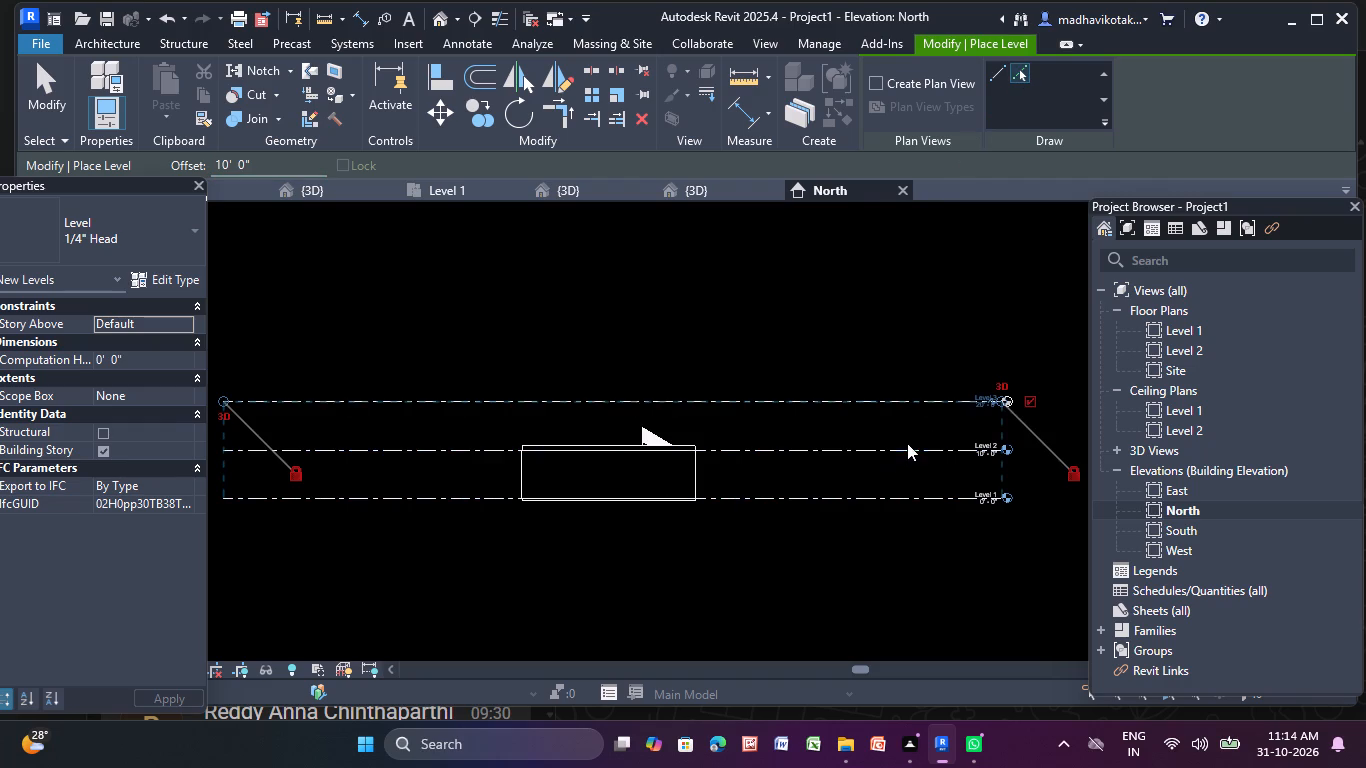
click(926, 398)
middle_drag(928, 398, 956, 453)
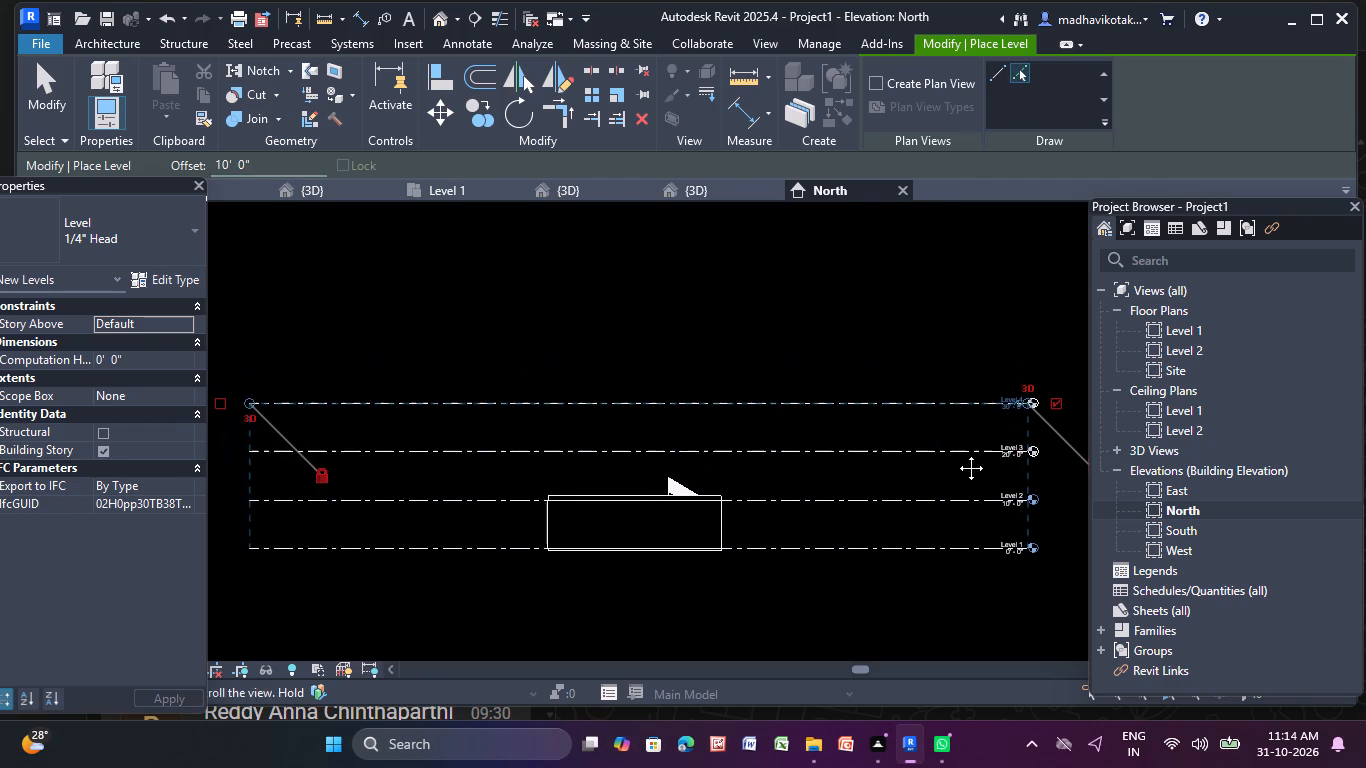
middle_drag(956, 453, 964, 463)
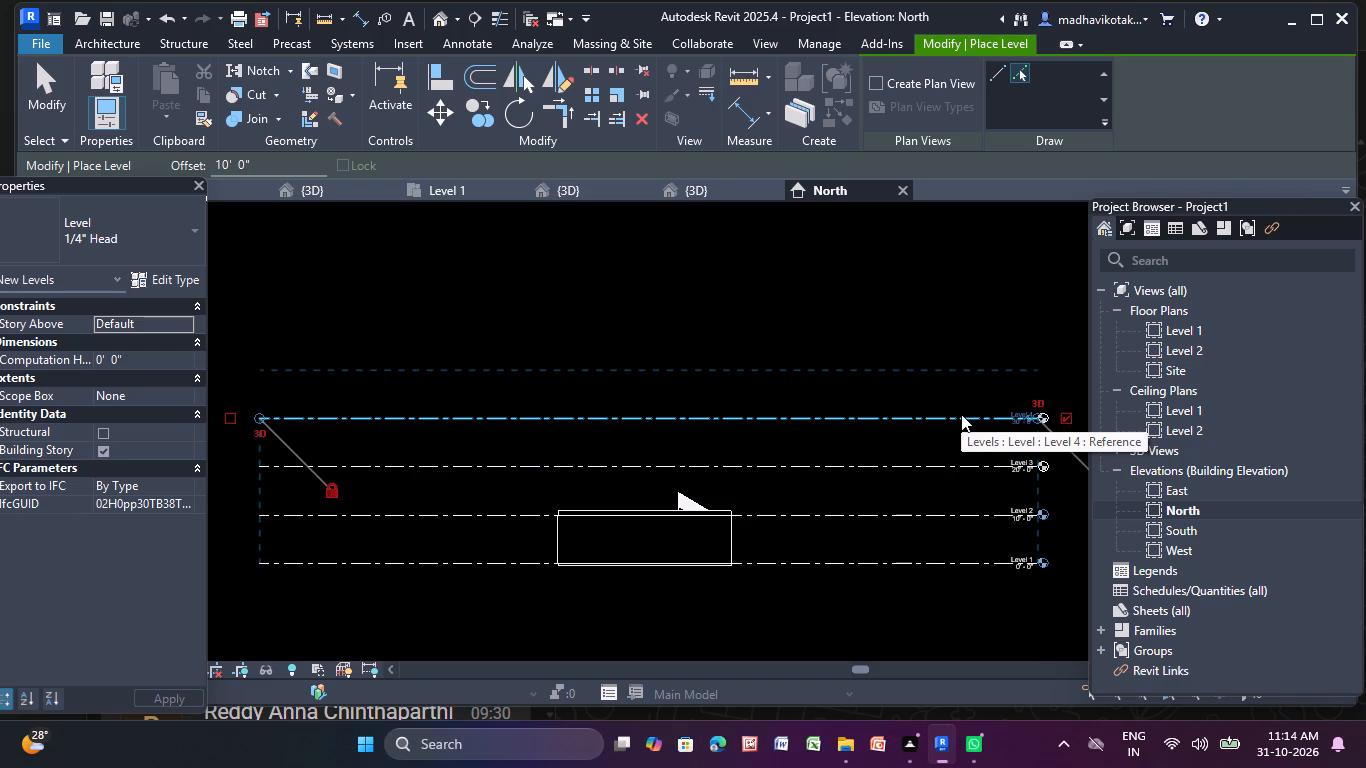
click(961, 414)
key(Escape)
key(Escape)
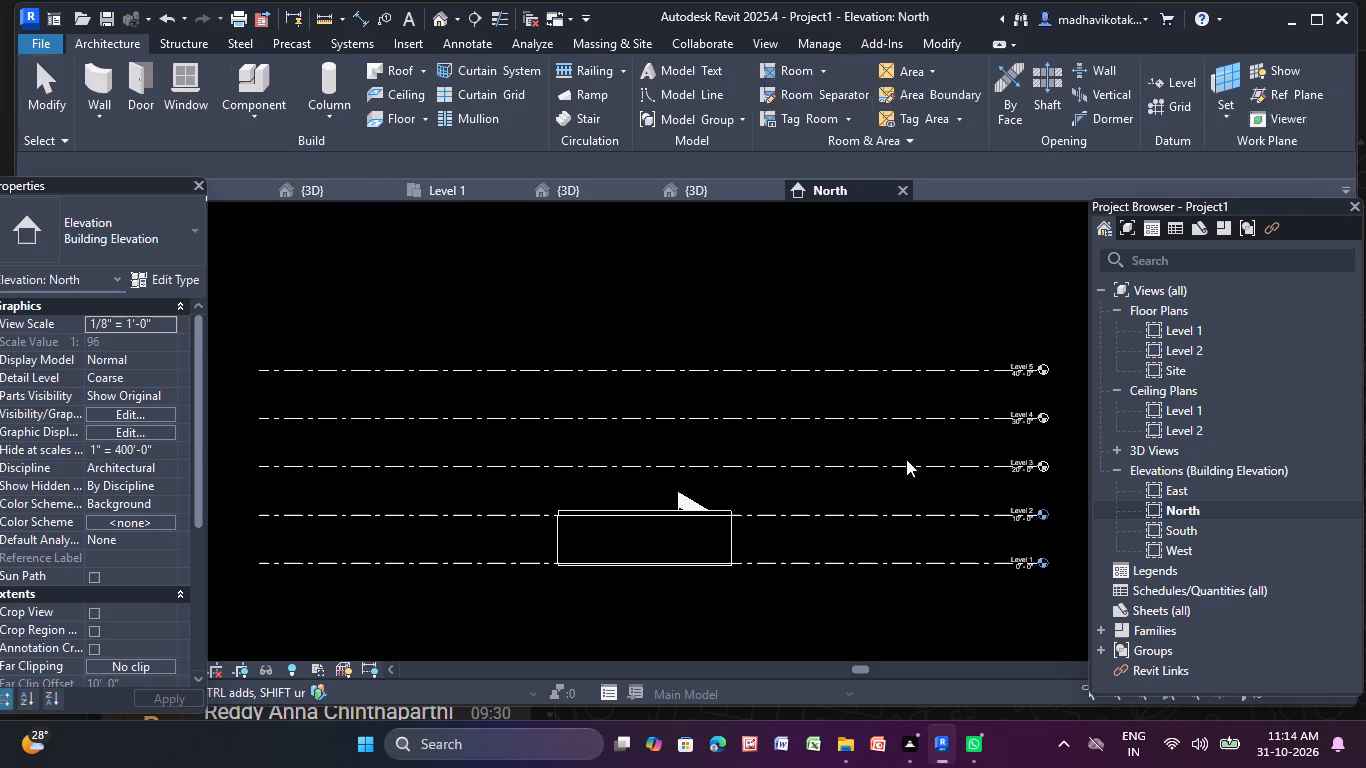
key(Escape)
Examine the building in the North elevation and the stairs and ramp at the open side in the Level 1 plan.
middle_drag(838, 554, 847, 497)
scroll(663, 470, up, 4)
middle_drag(638, 461, 457, 359)
scroll(475, 364, up, 1)
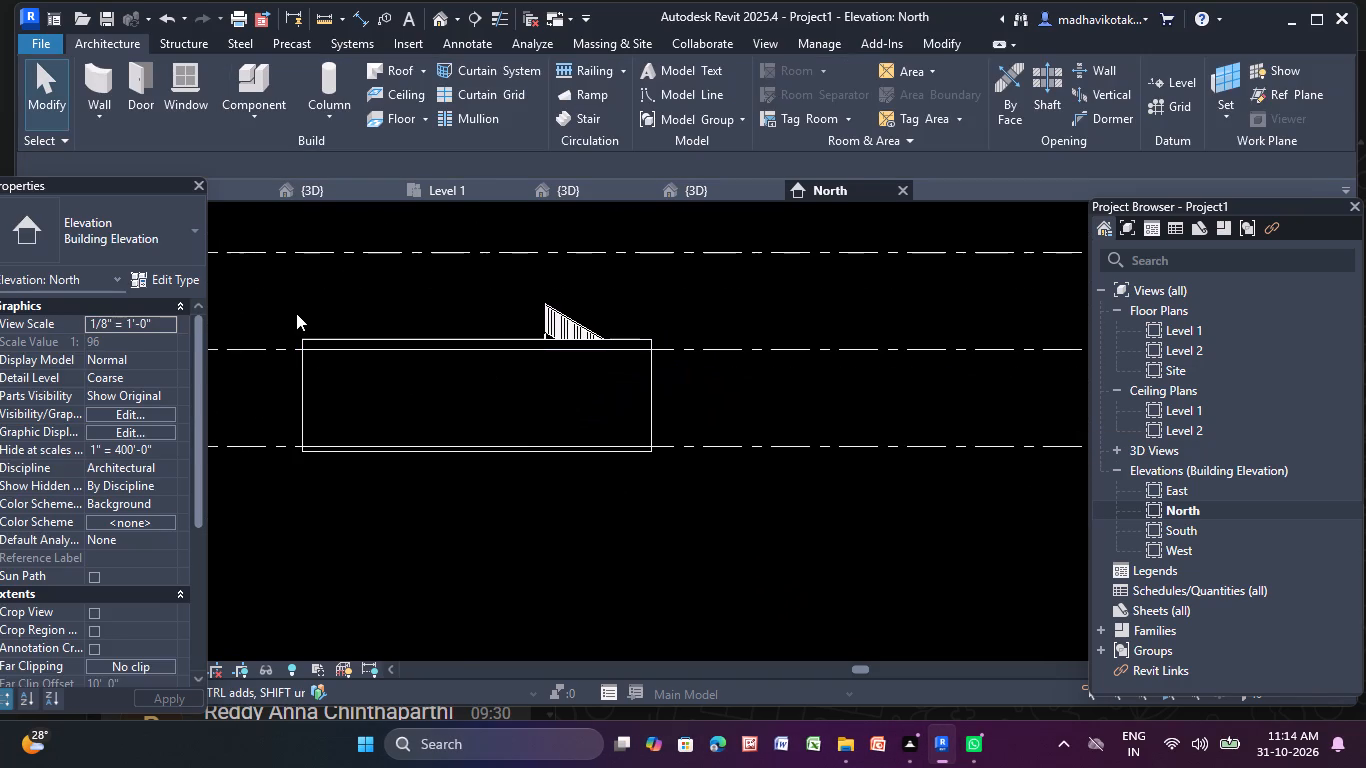
double_click(1193, 330)
scroll(955, 448, down, 5)
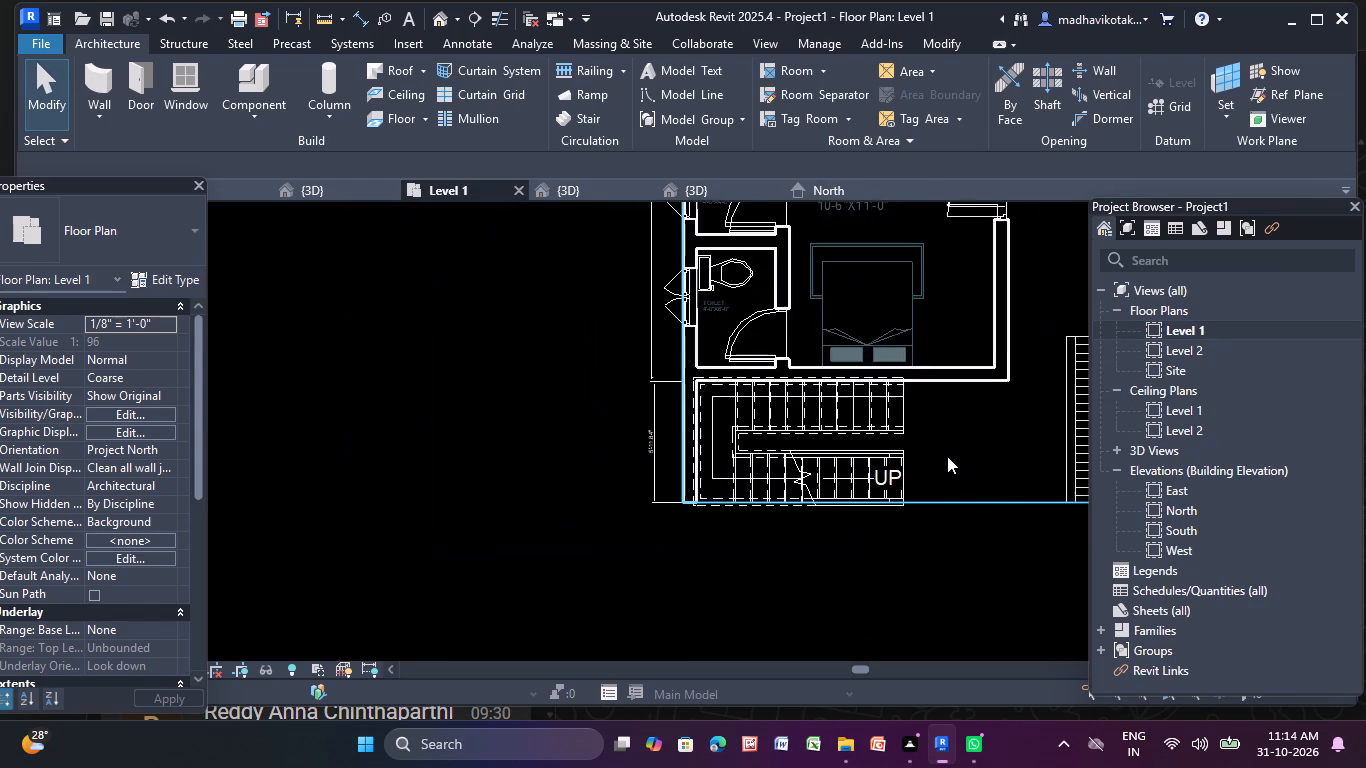
scroll(947, 456, down, 3)
middle_drag(937, 462, 646, 430)
scroll(925, 395, up, 4)
middle_drag(909, 391, 854, 404)
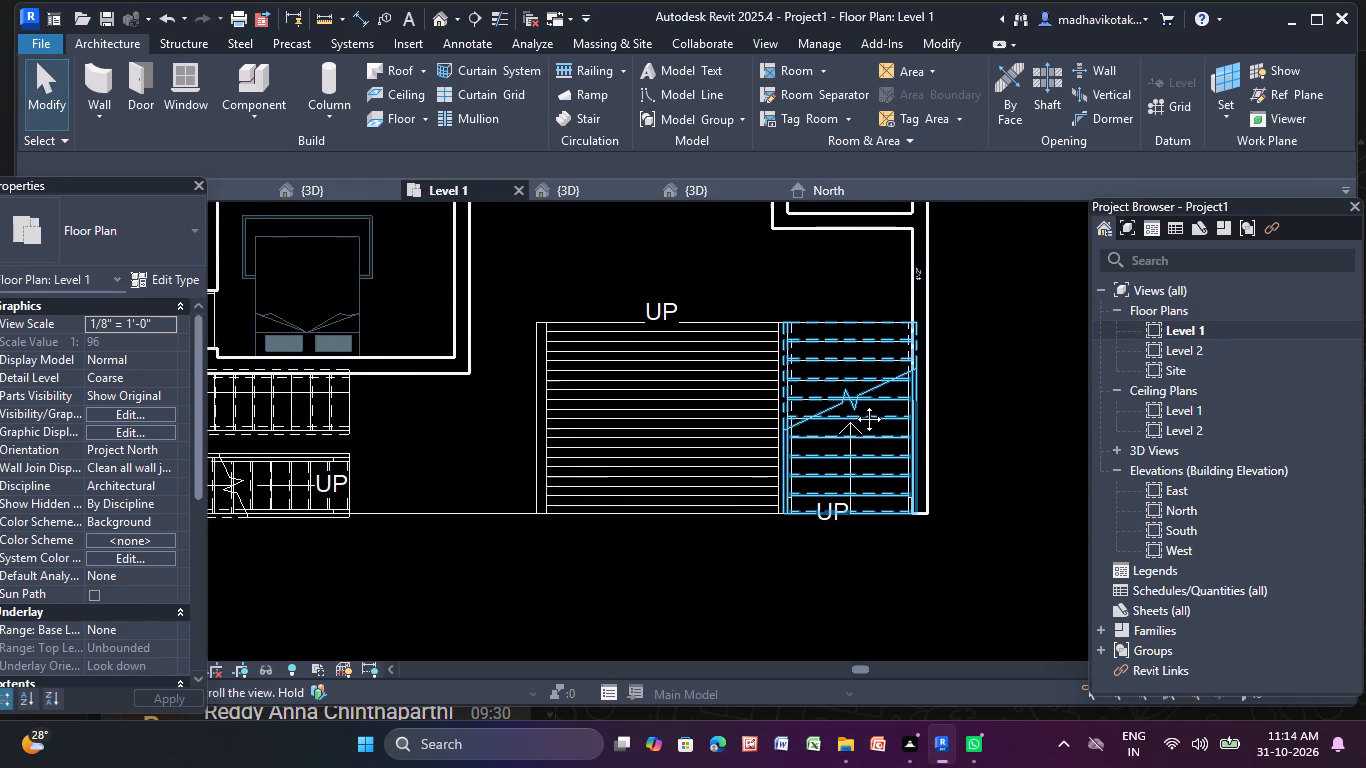
middle_drag(854, 404, 812, 422)
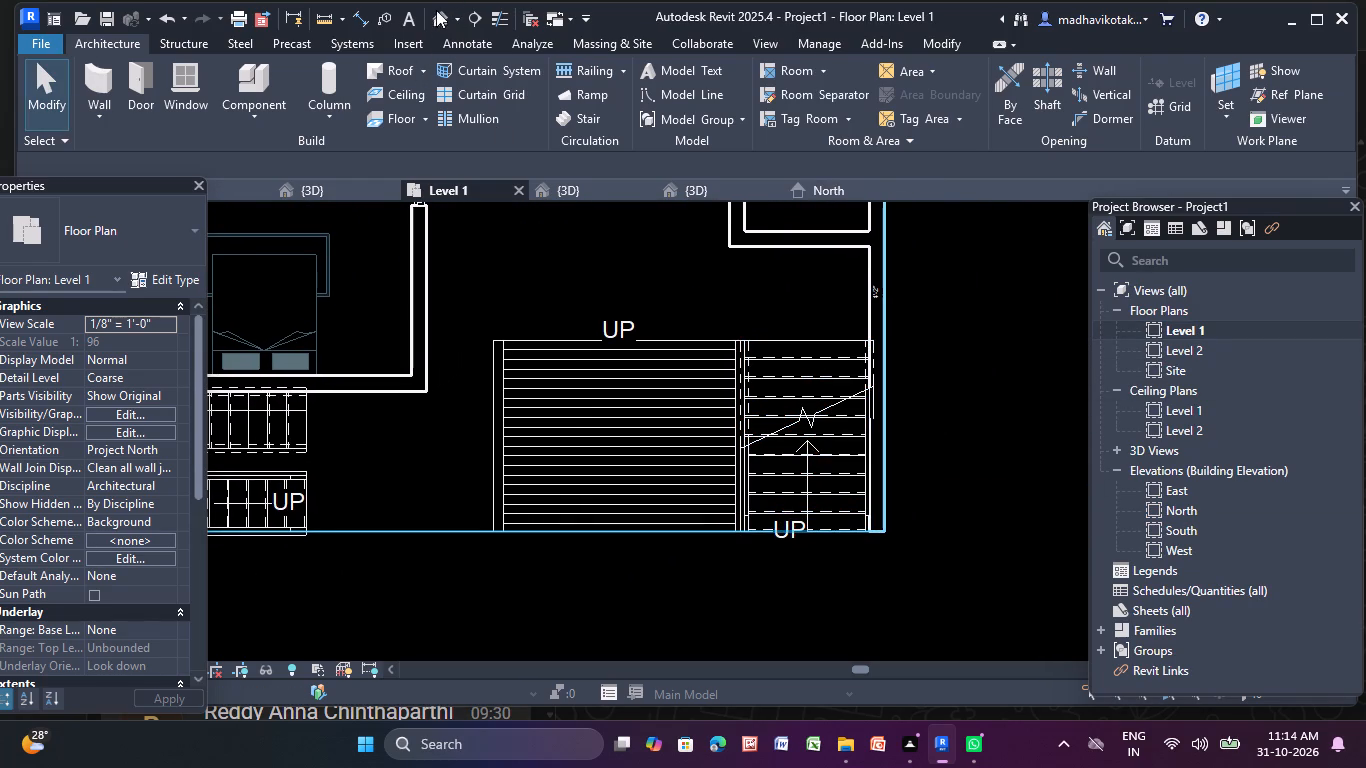
In 3D, delete the straight single-flight stair at the building's open side, next to the outer wall with windows.
click(435, 14)
middle_drag(321, 521, 537, 514)
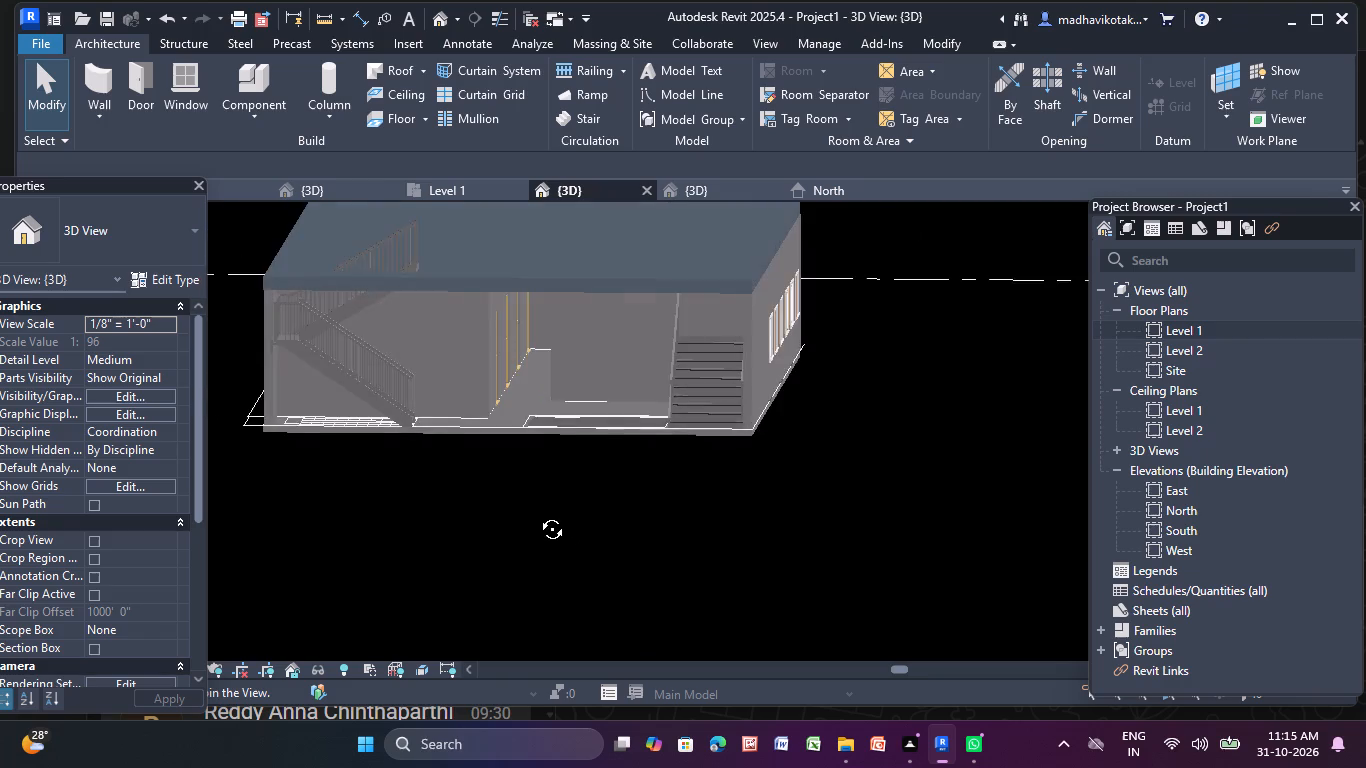
middle_drag(537, 514, 552, 492)
scroll(551, 485, down, 1)
middle_drag(551, 485, 552, 496)
scroll(552, 496, up, 1)
scroll(642, 404, up, 4)
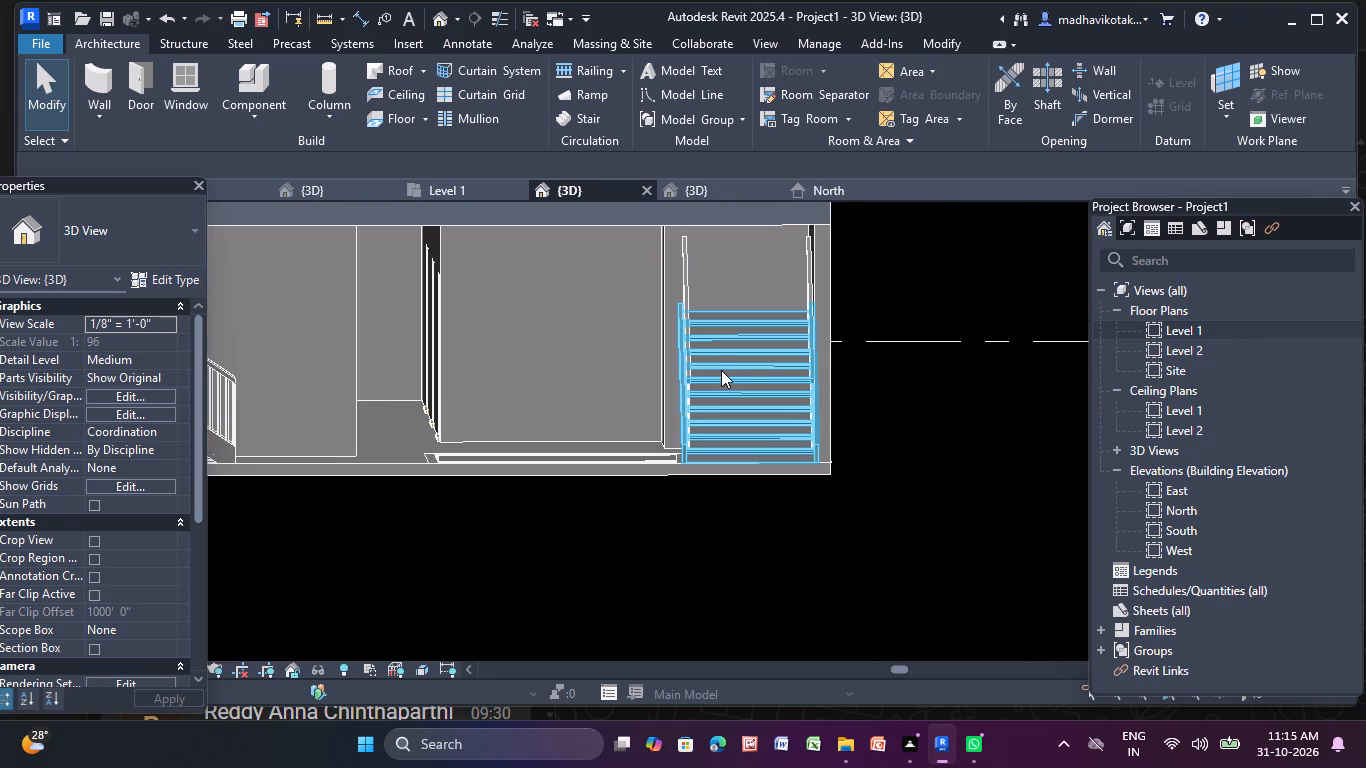
click(719, 368)
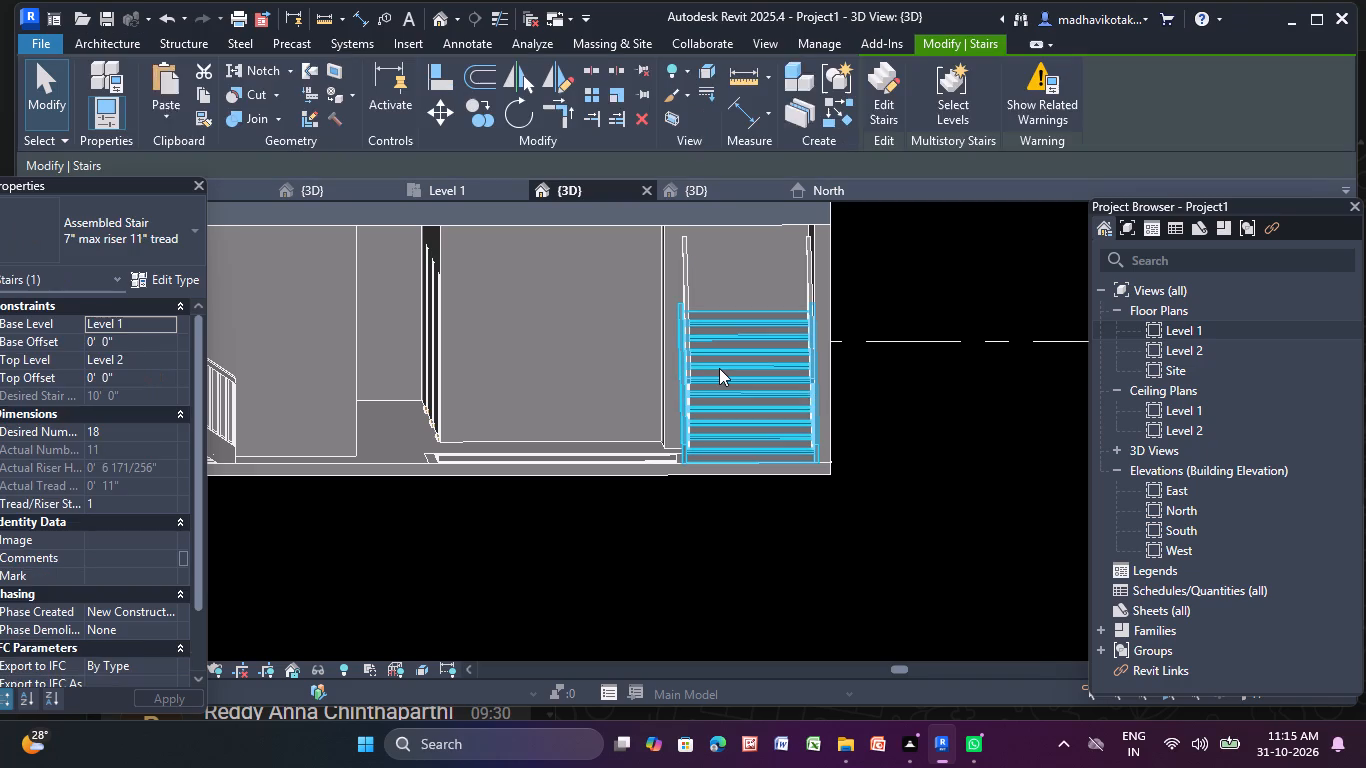
key(Delete)
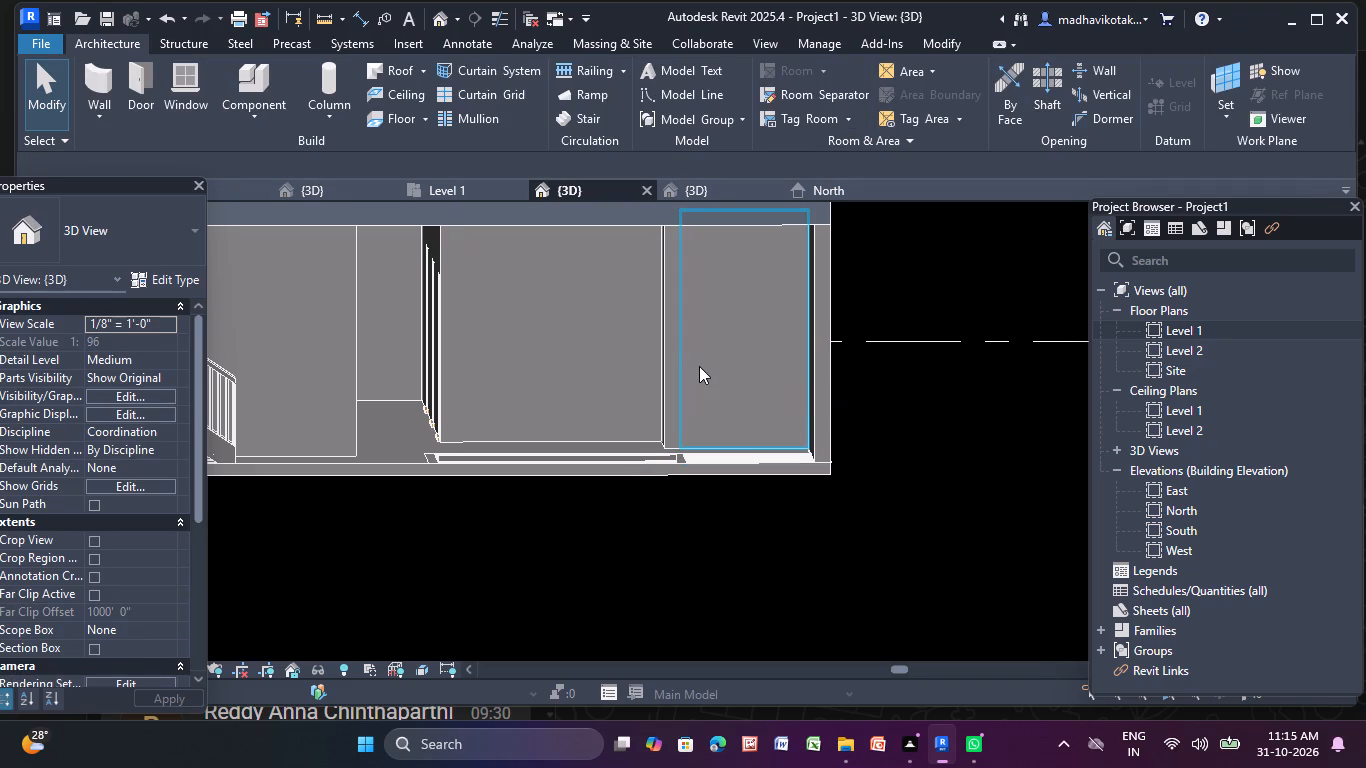
Delete the wide ramp on the floor beside the removed stair's location.
middle_drag(627, 367, 602, 510)
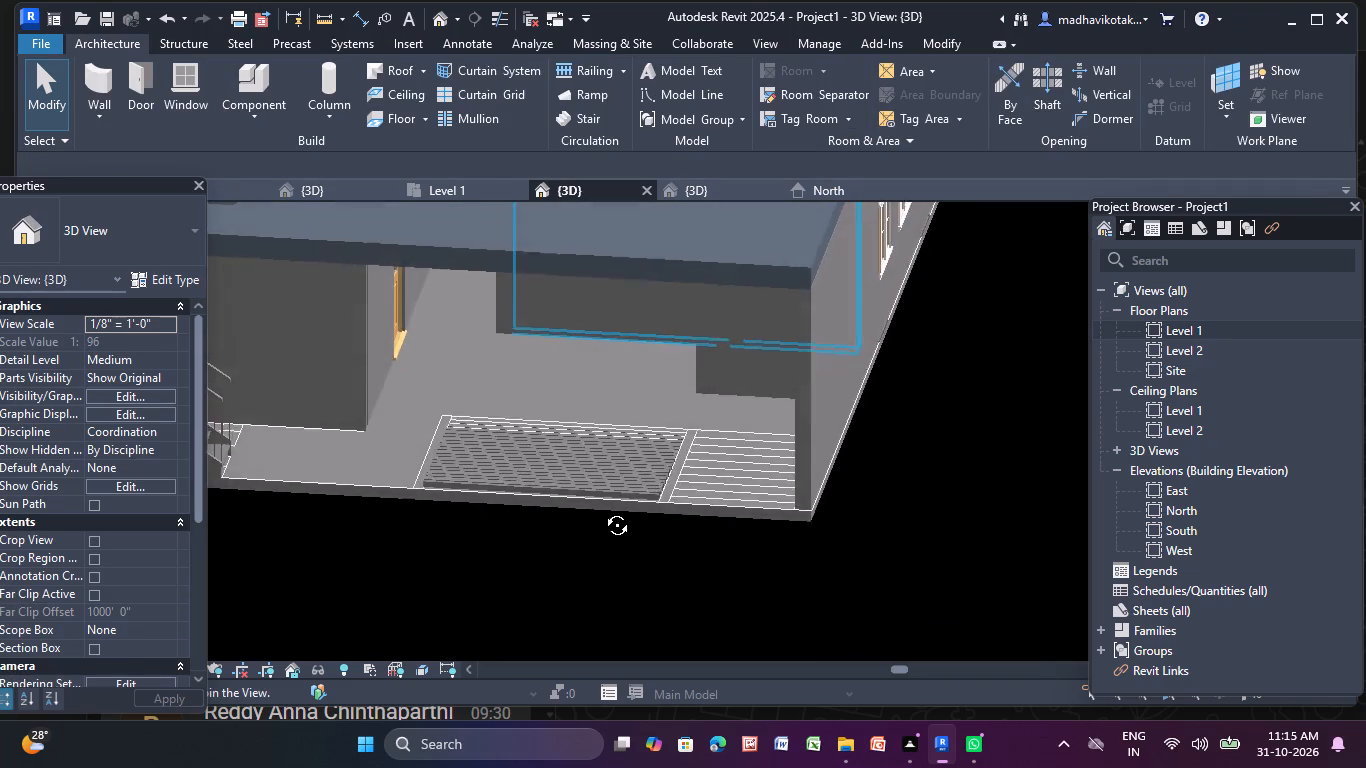
middle_drag(602, 510, 616, 567)
click(600, 411)
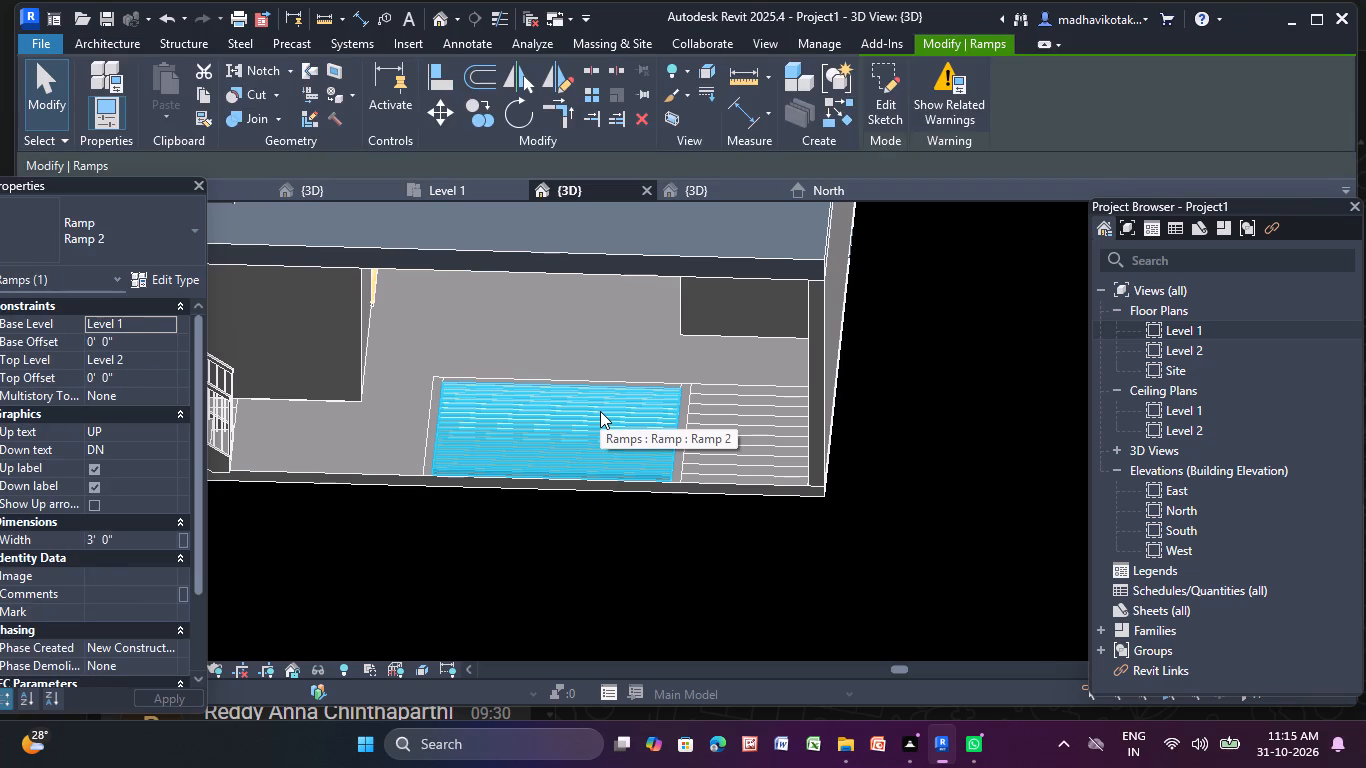
key(Delete)
middle_drag(767, 545, 765, 458)
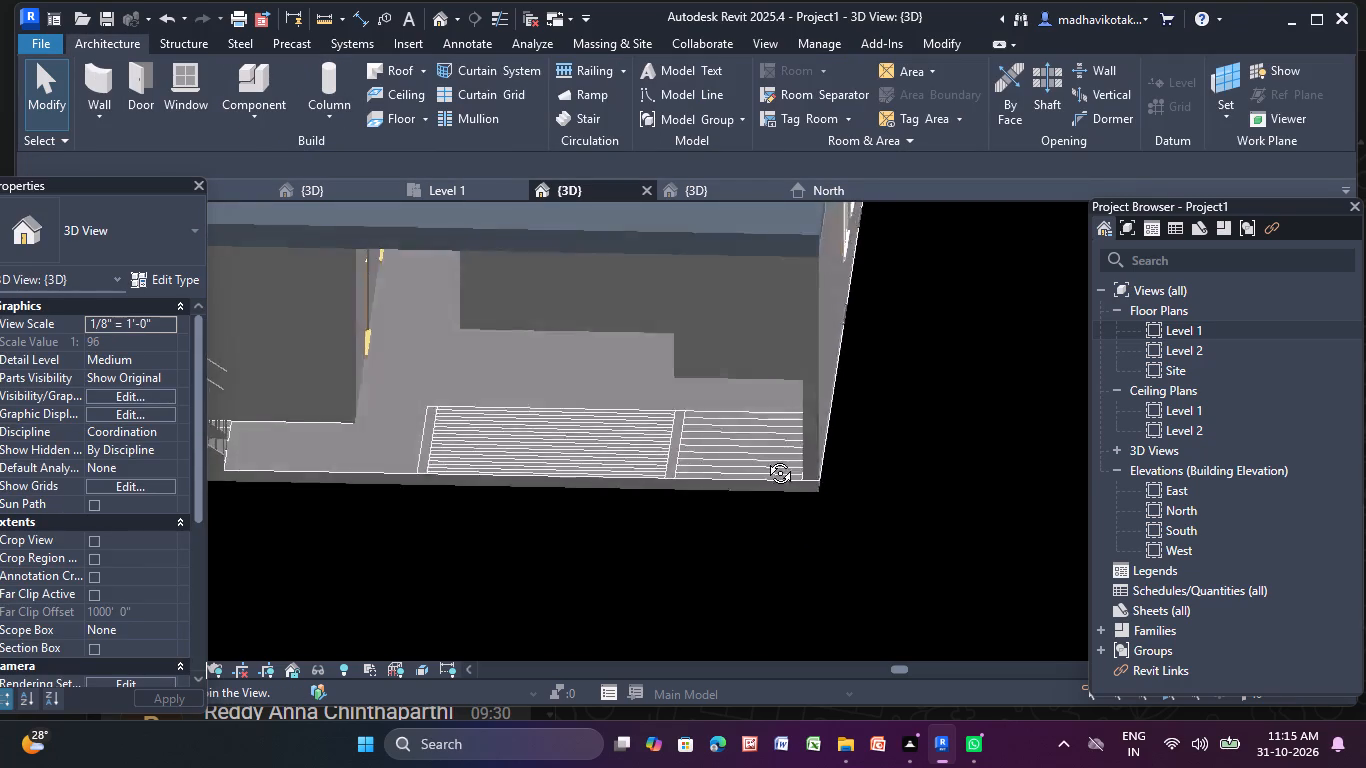
Examine the building's open side in 3D, including its walls, floor and staircase, after the stair and ramp removal.
middle_drag(765, 458, 776, 328)
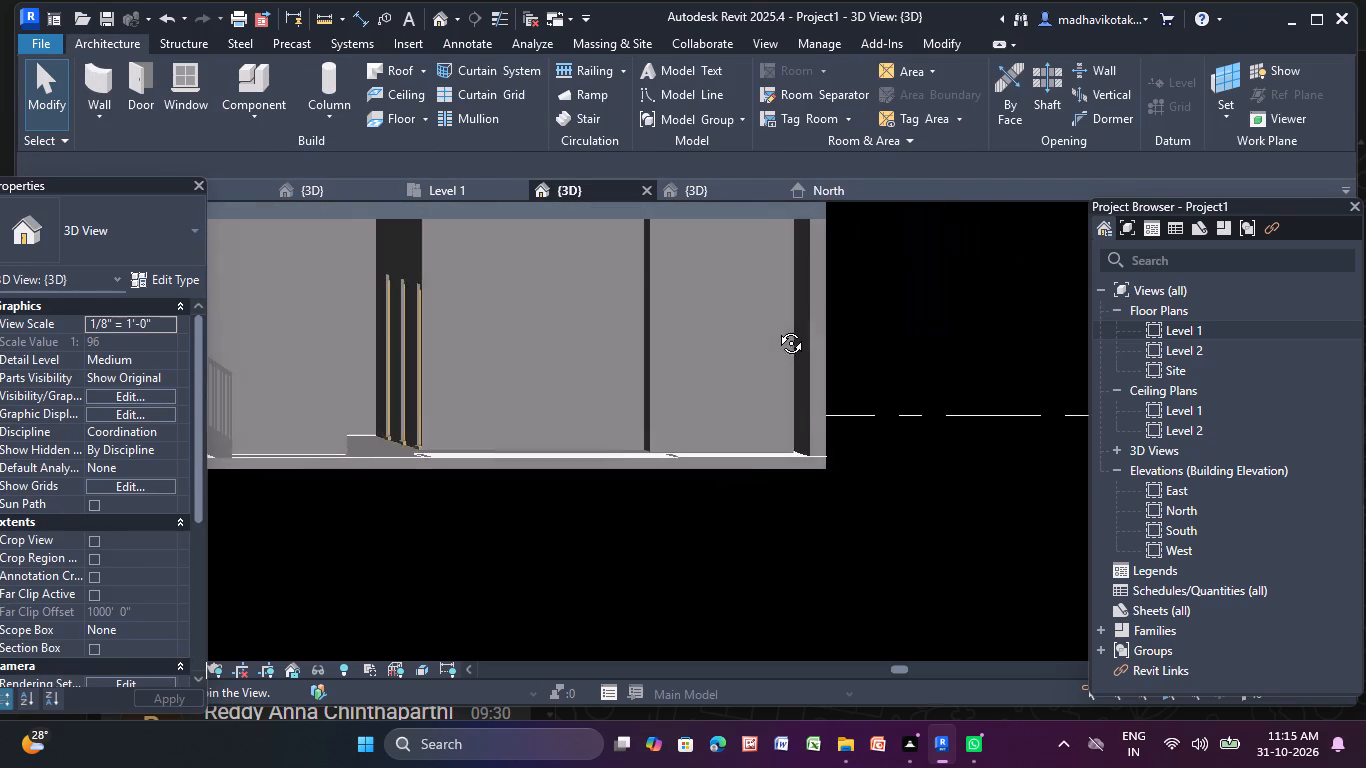
middle_drag(776, 328, 775, 336)
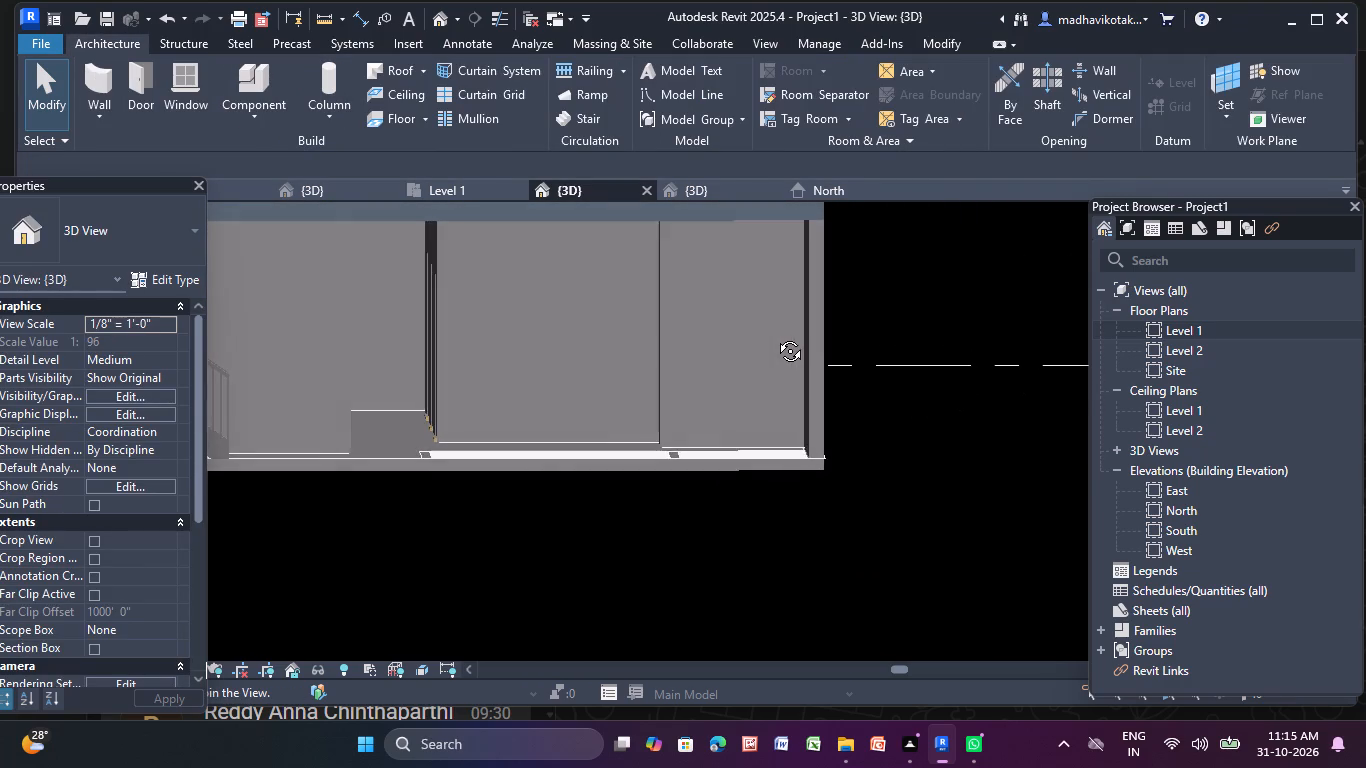
middle_drag(775, 336, 778, 338)
scroll(778, 338, down, 4)
middle_drag(778, 338, 775, 367)
shift+middle_drag(772, 487, 736, 484)
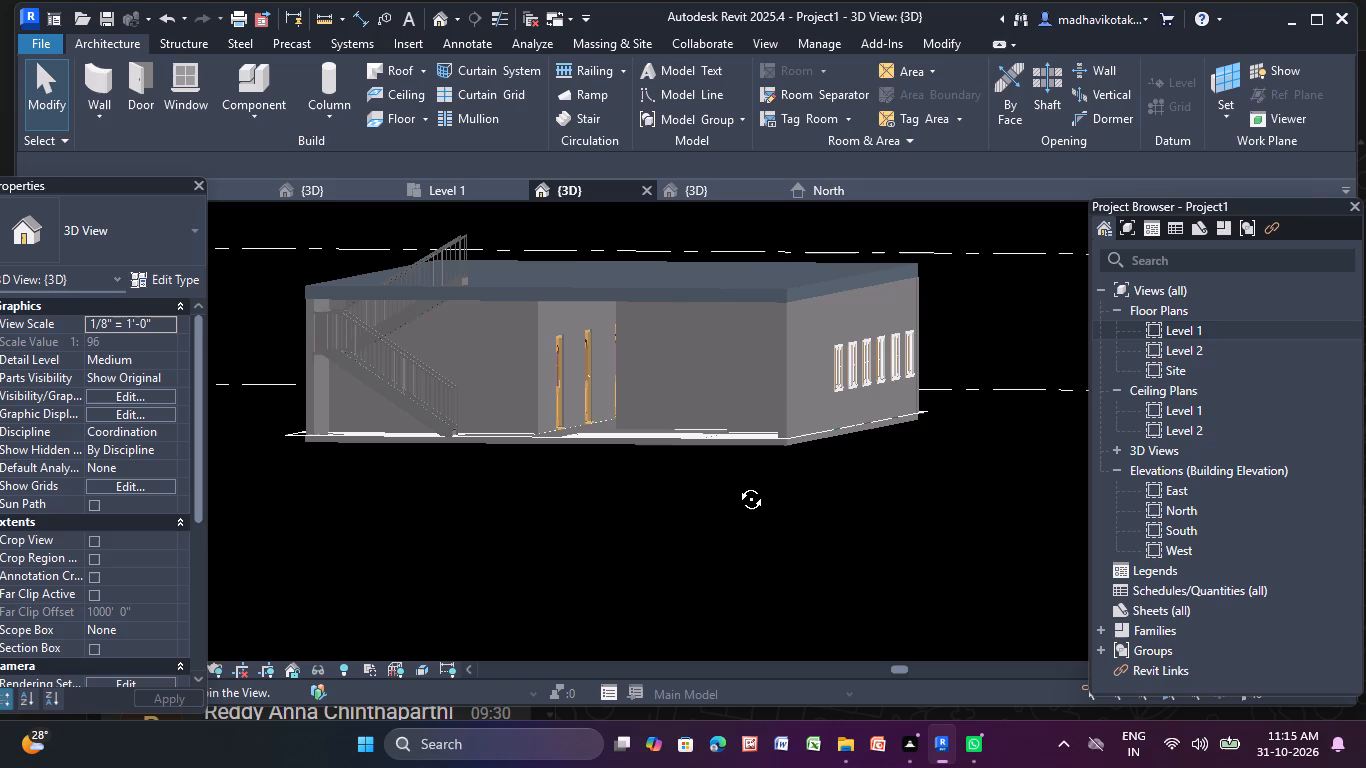
shift+middle_drag(736, 484, 773, 496)
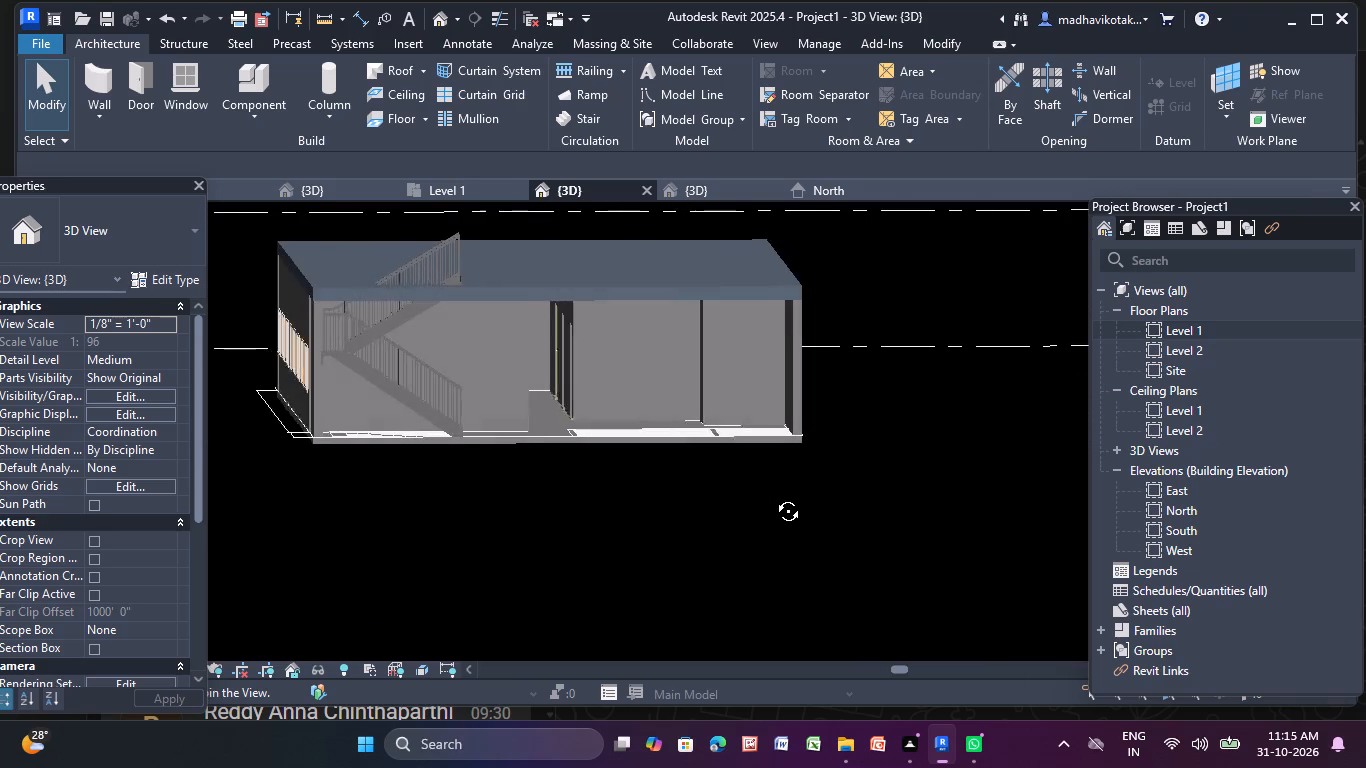
shift+middle_drag(773, 496, 762, 496)
scroll(645, 355, up, 4)
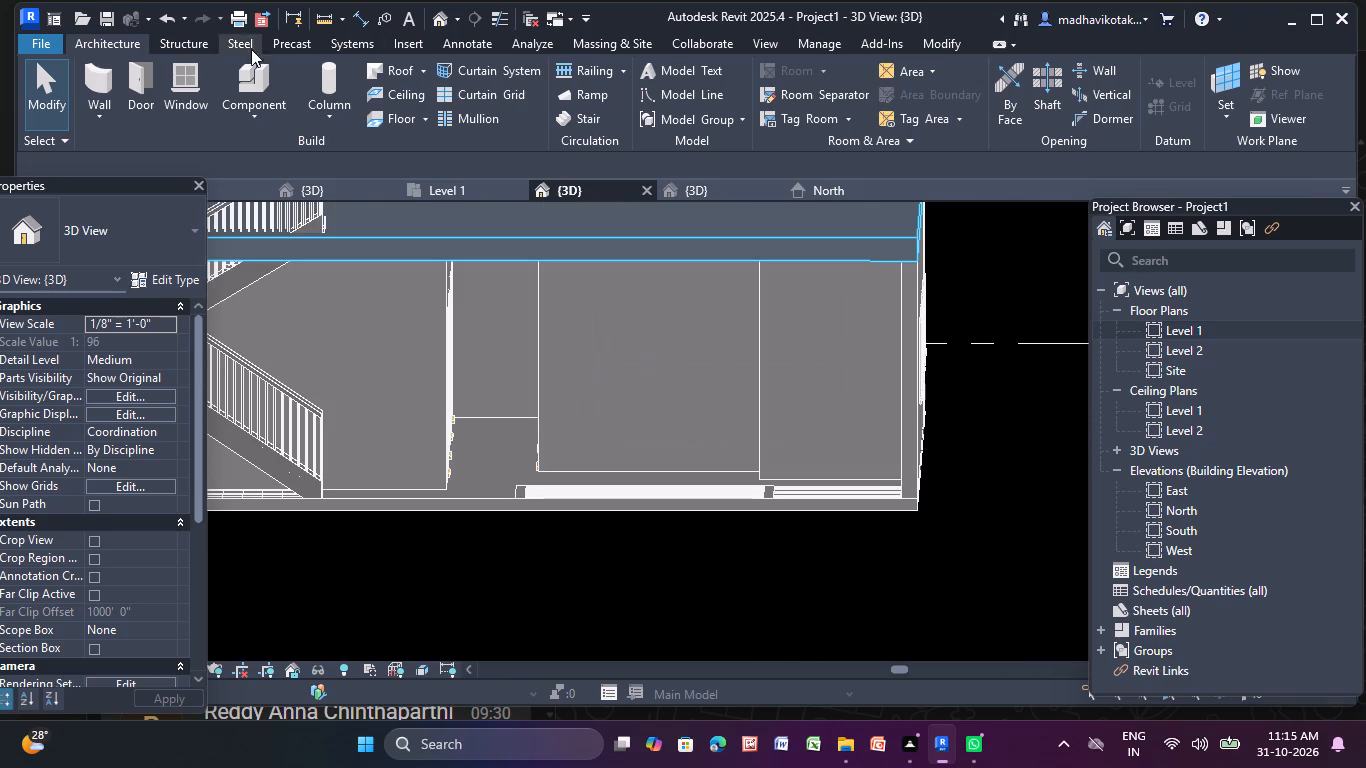
Load the Windows_Tpl_Plain window family from the Windows category of the Autodesk family library.
click(443, 10)
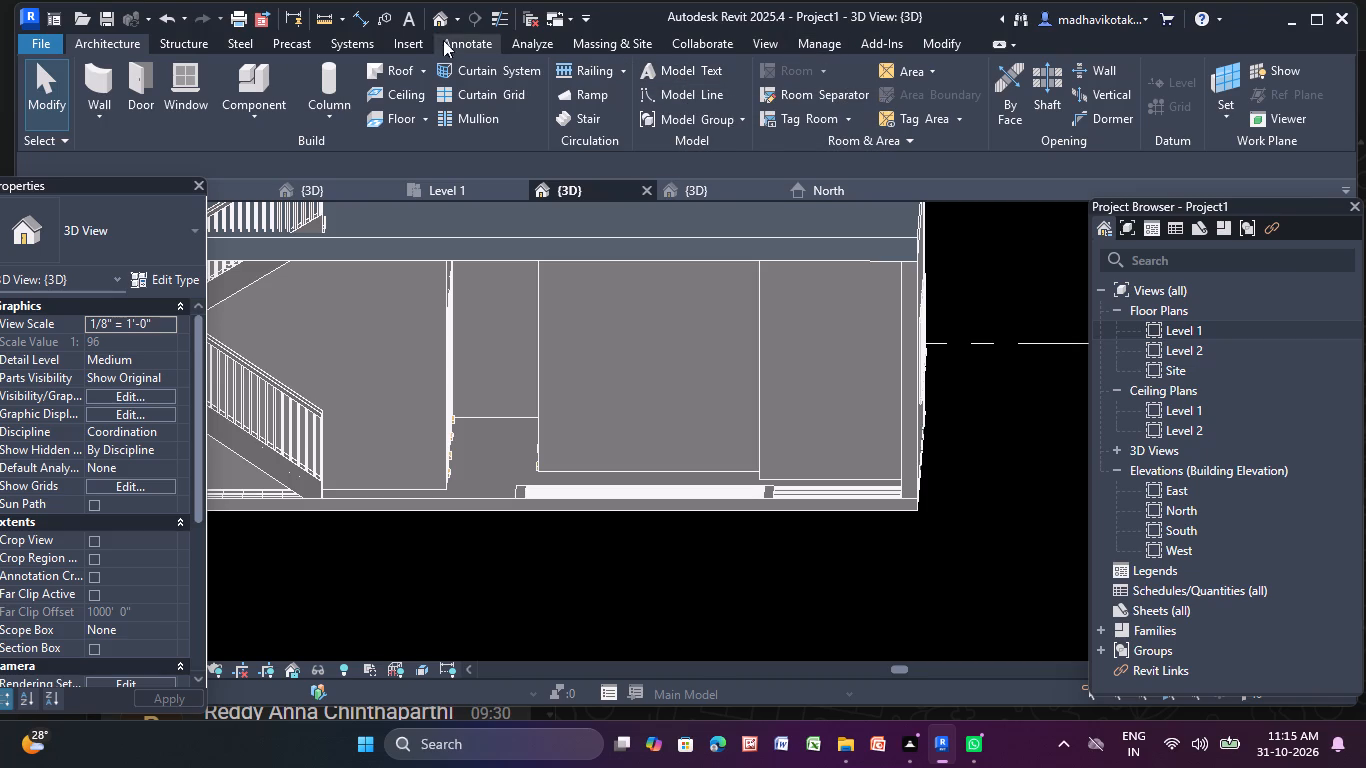
click(418, 47)
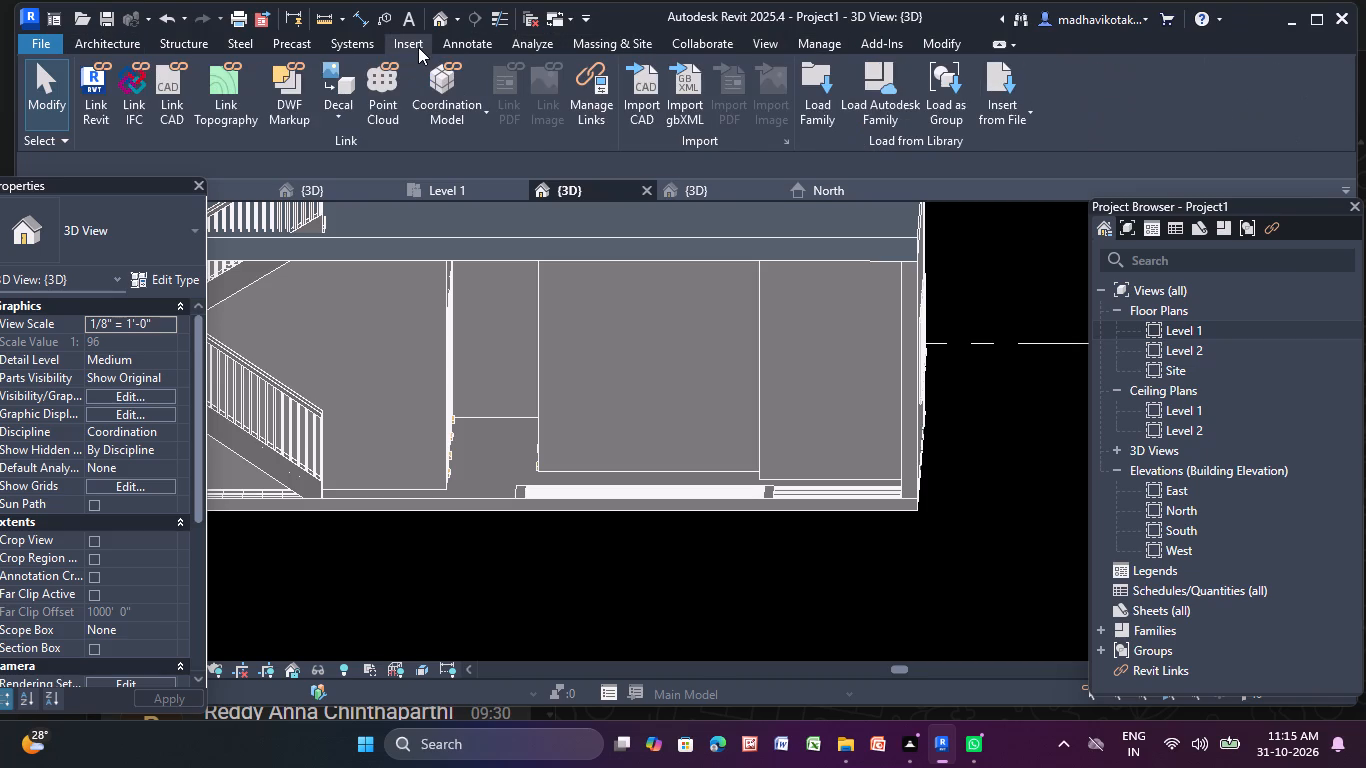
click(883, 88)
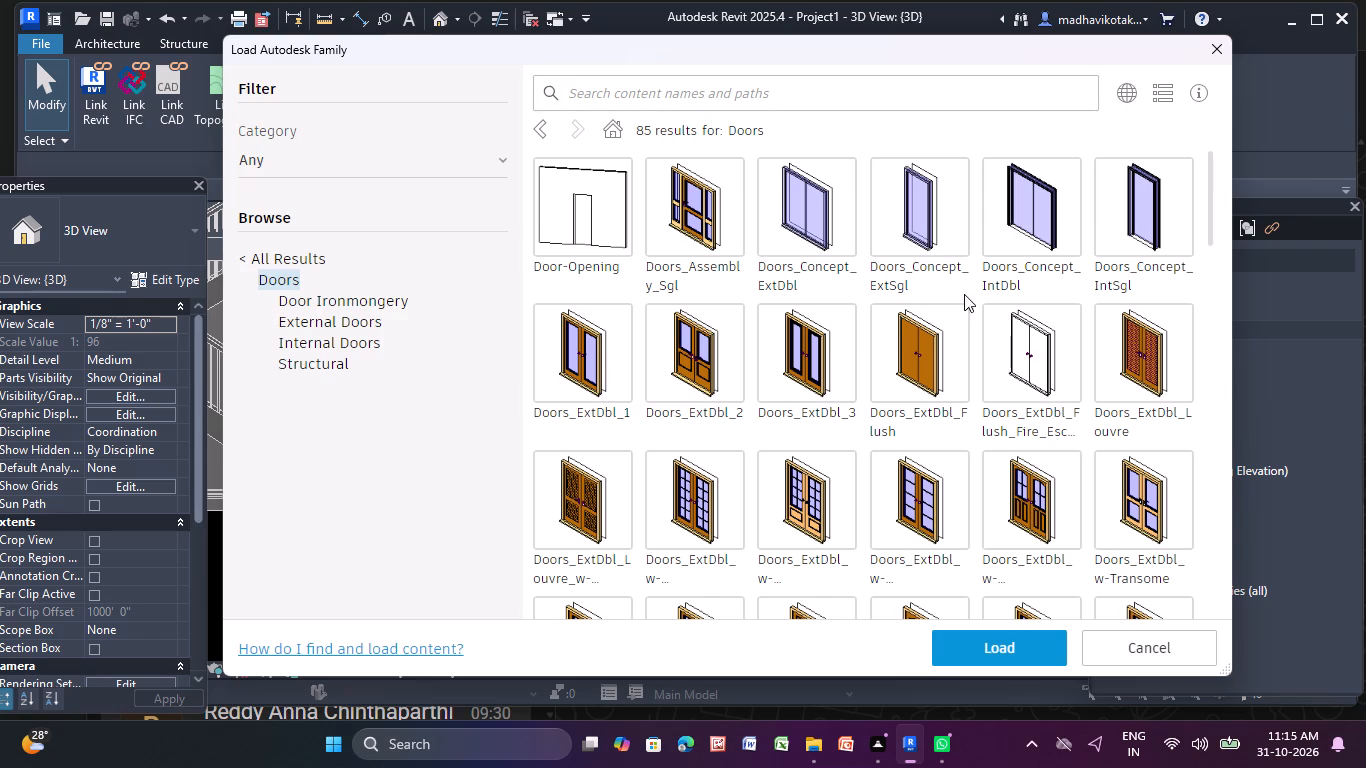
click(295, 262)
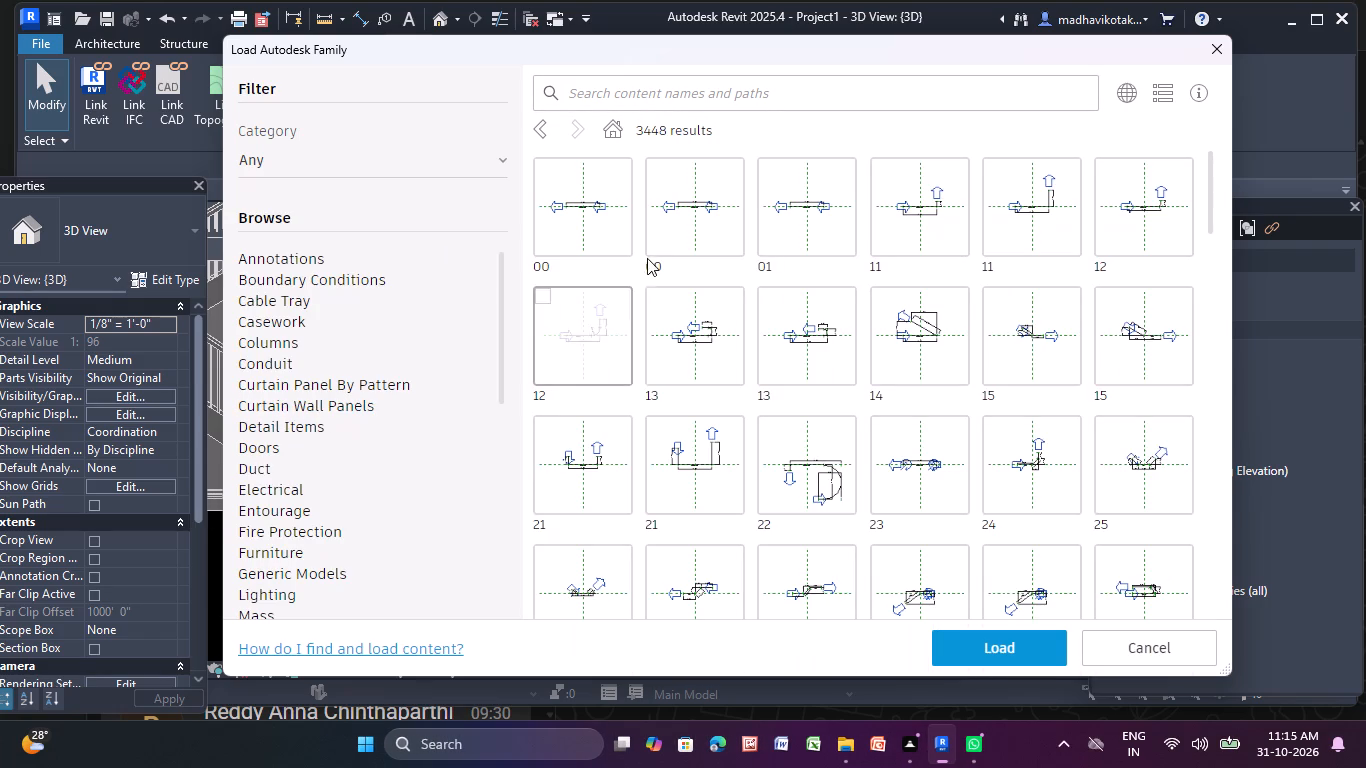
scroll(276, 399, down, 6)
scroll(346, 509, down, 4)
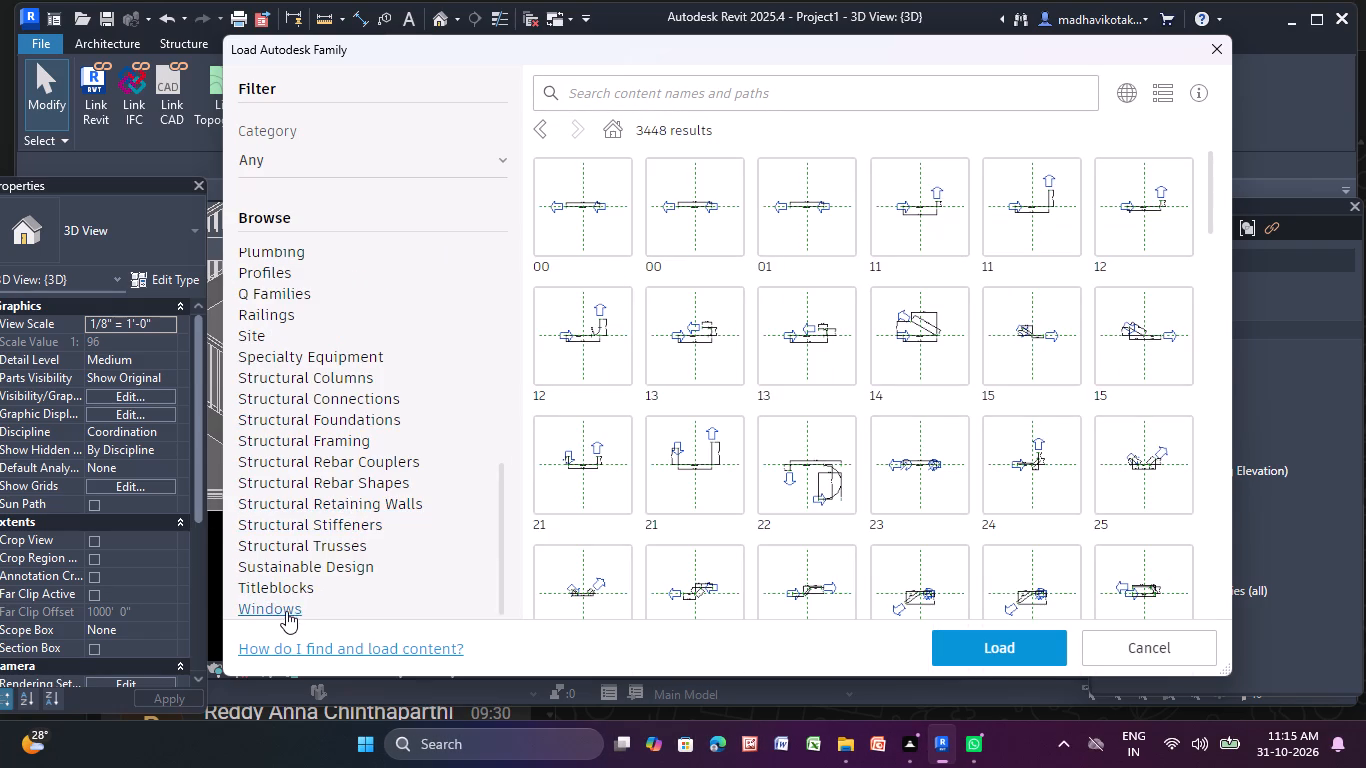
click(286, 611)
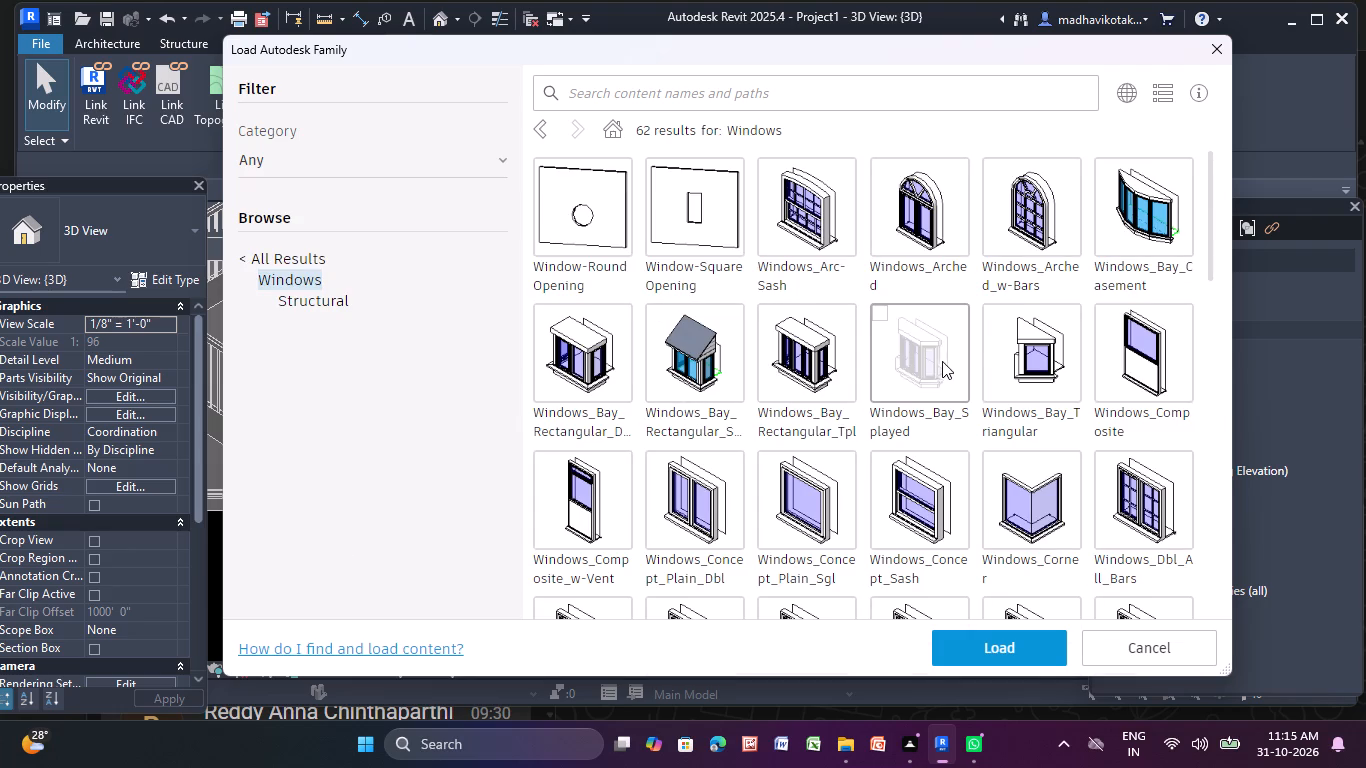
scroll(1065, 375, down, 7)
scroll(940, 394, down, 2)
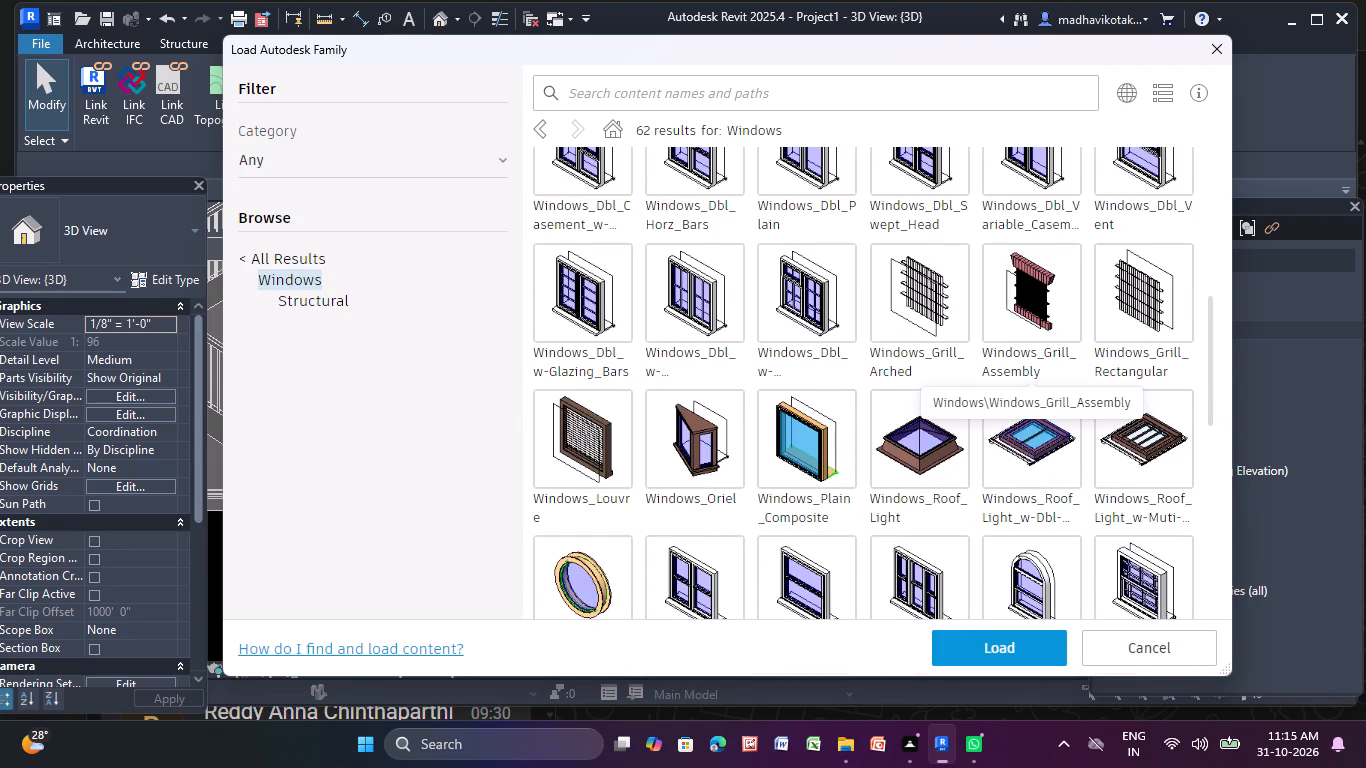
scroll(940, 394, down, 3)
scroll(855, 559, up, 5)
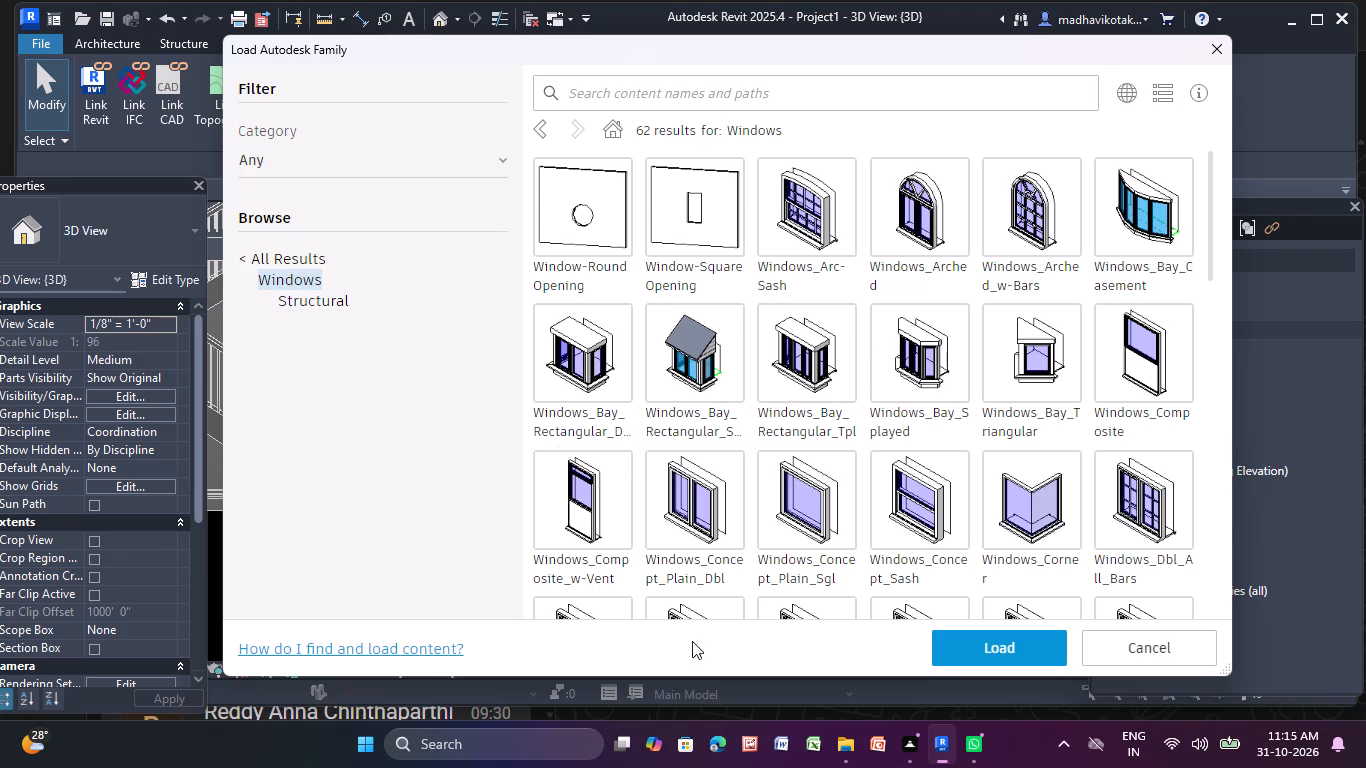
scroll(950, 224, up, 4)
scroll(959, 234, down, 3)
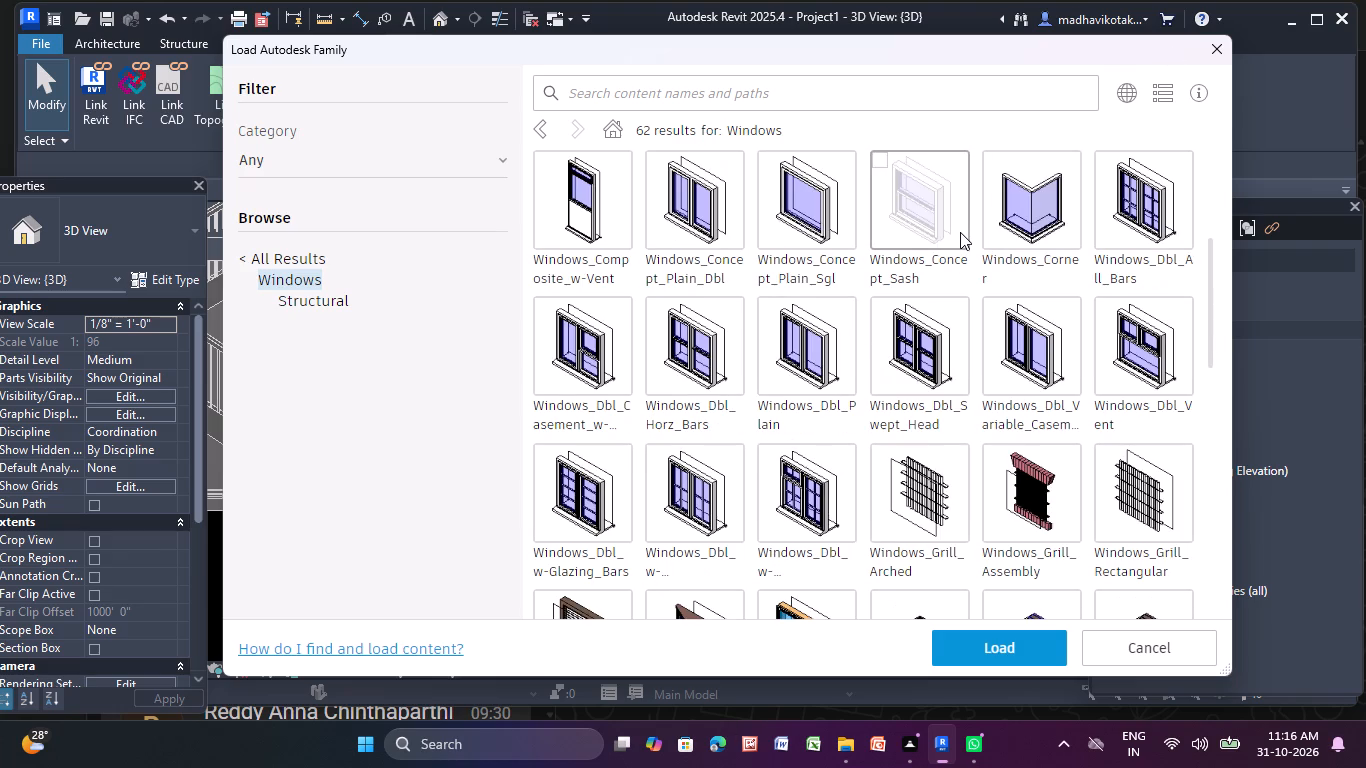
scroll(960, 232, down, 2)
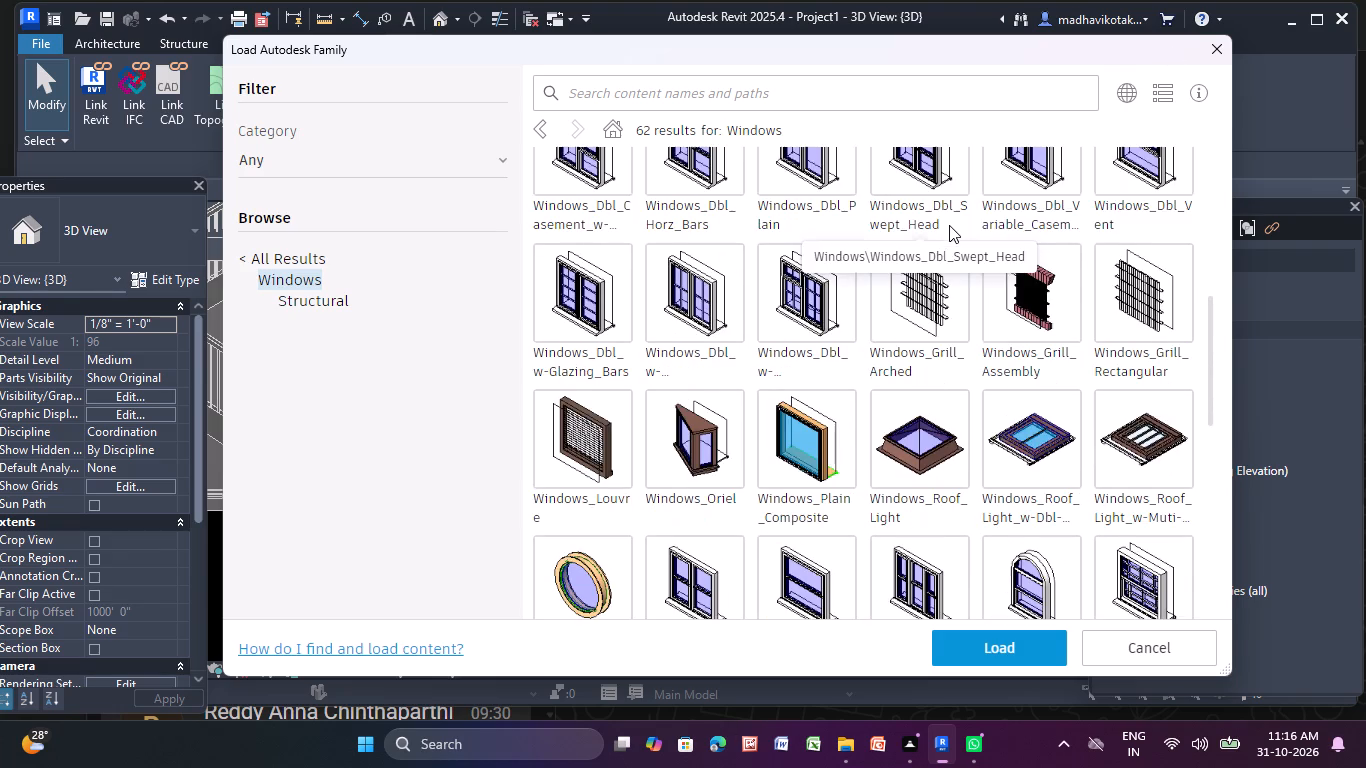
scroll(946, 225, down, 5)
scroll(864, 378, down, 4)
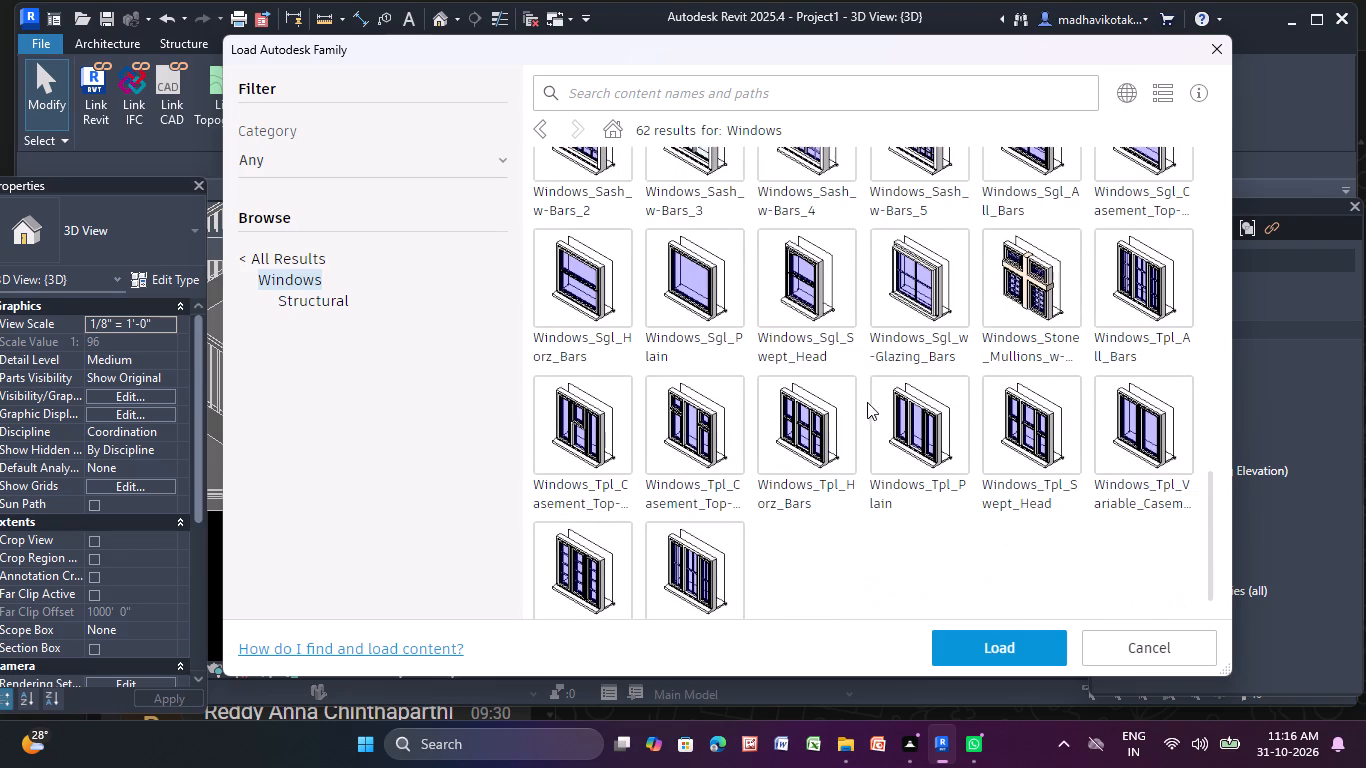
click(917, 400)
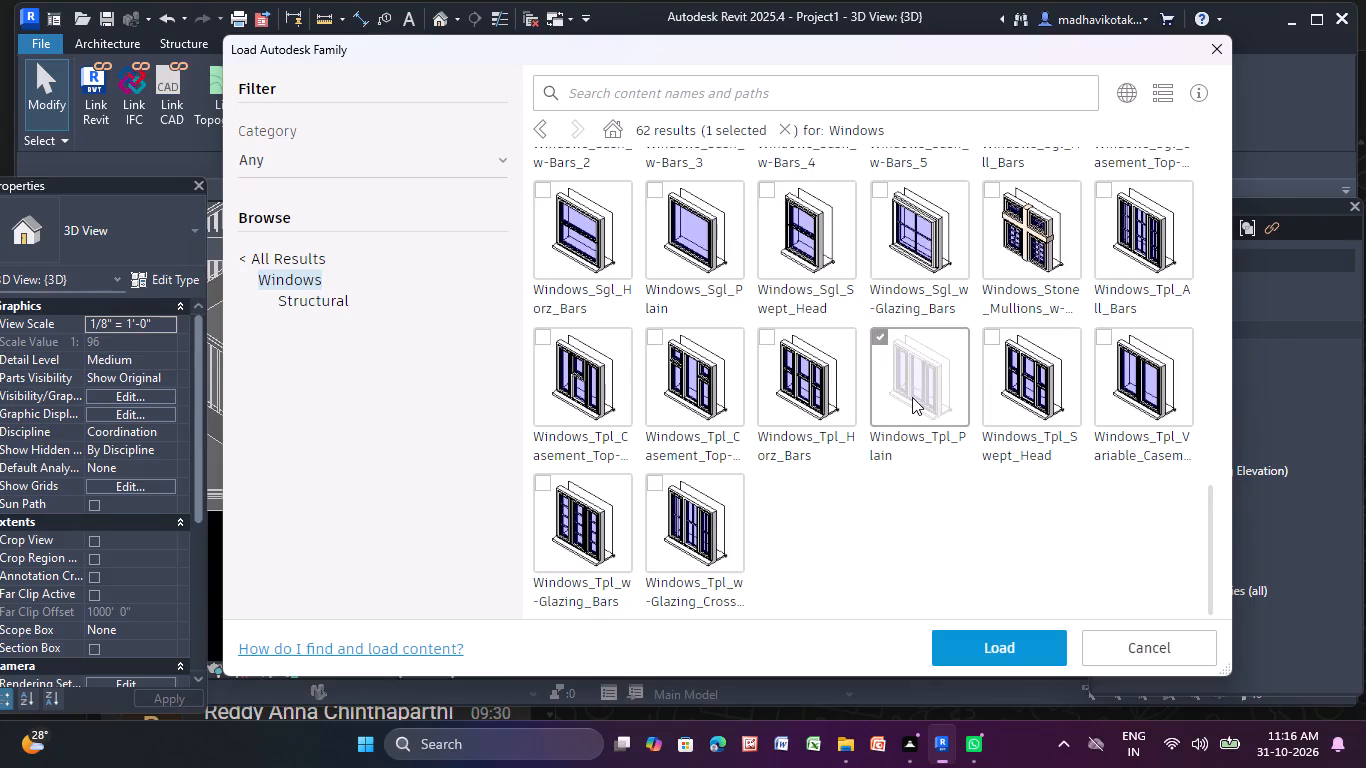
click(995, 651)
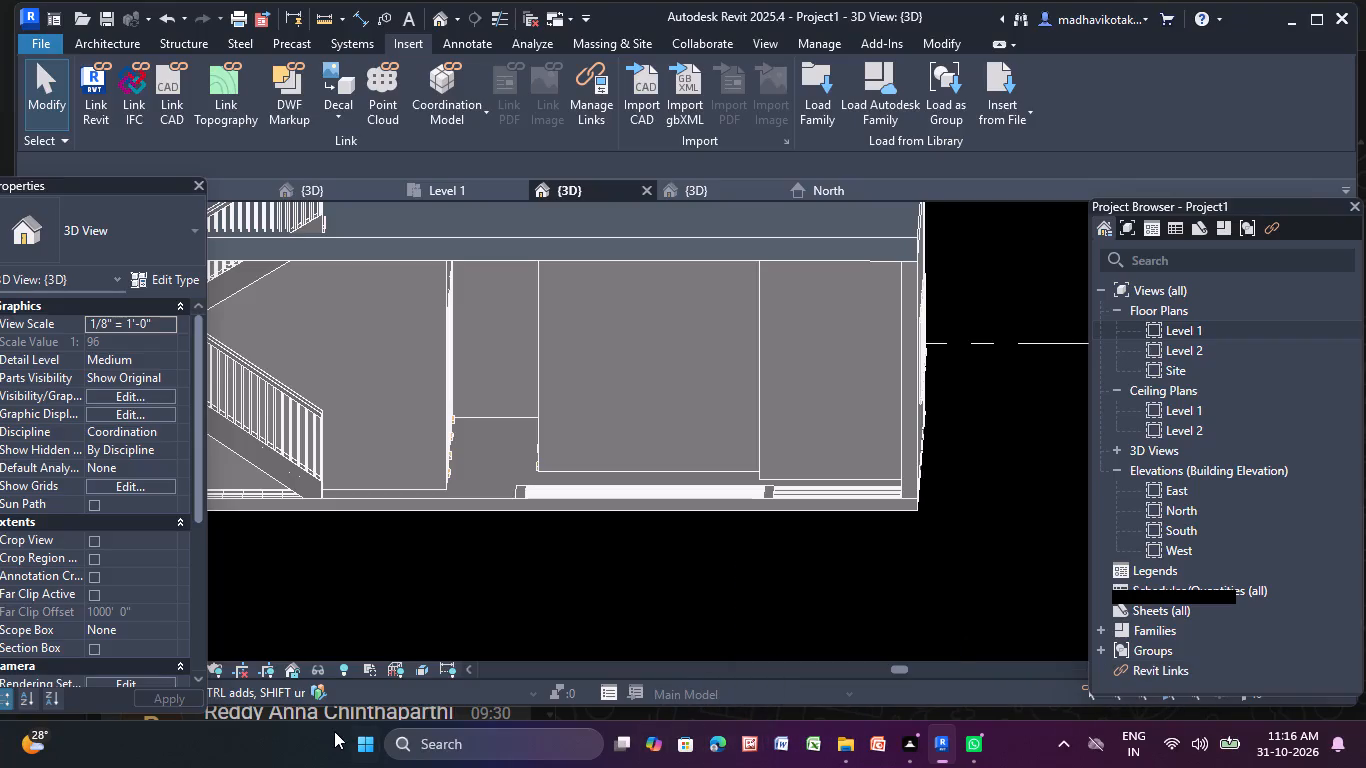
Place two Windows_Tpl_Plain 910x910mm windows, one behind the staircase and one in the wall beyond the recess, each about 4' from the recess.
scroll(391, 739, down, 2)
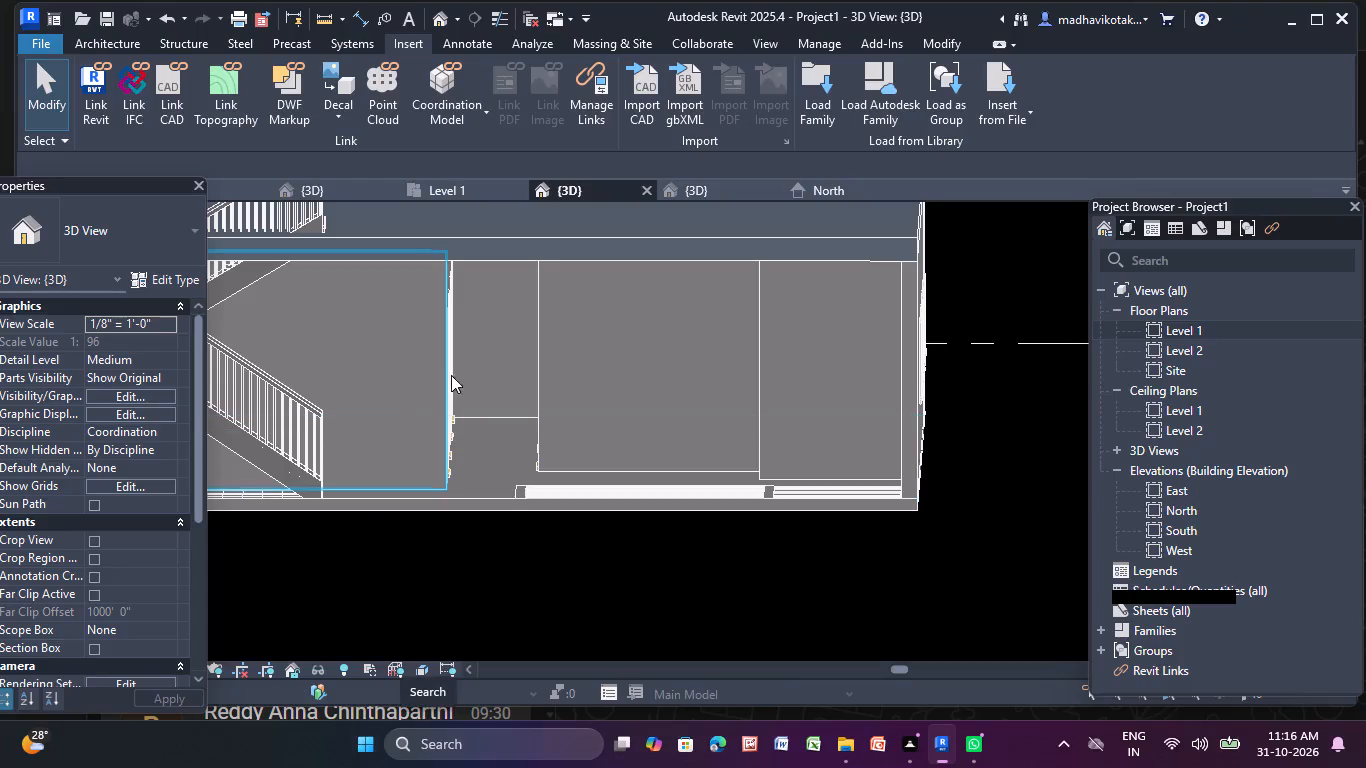
shift+middle_drag(547, 535, 604, 516)
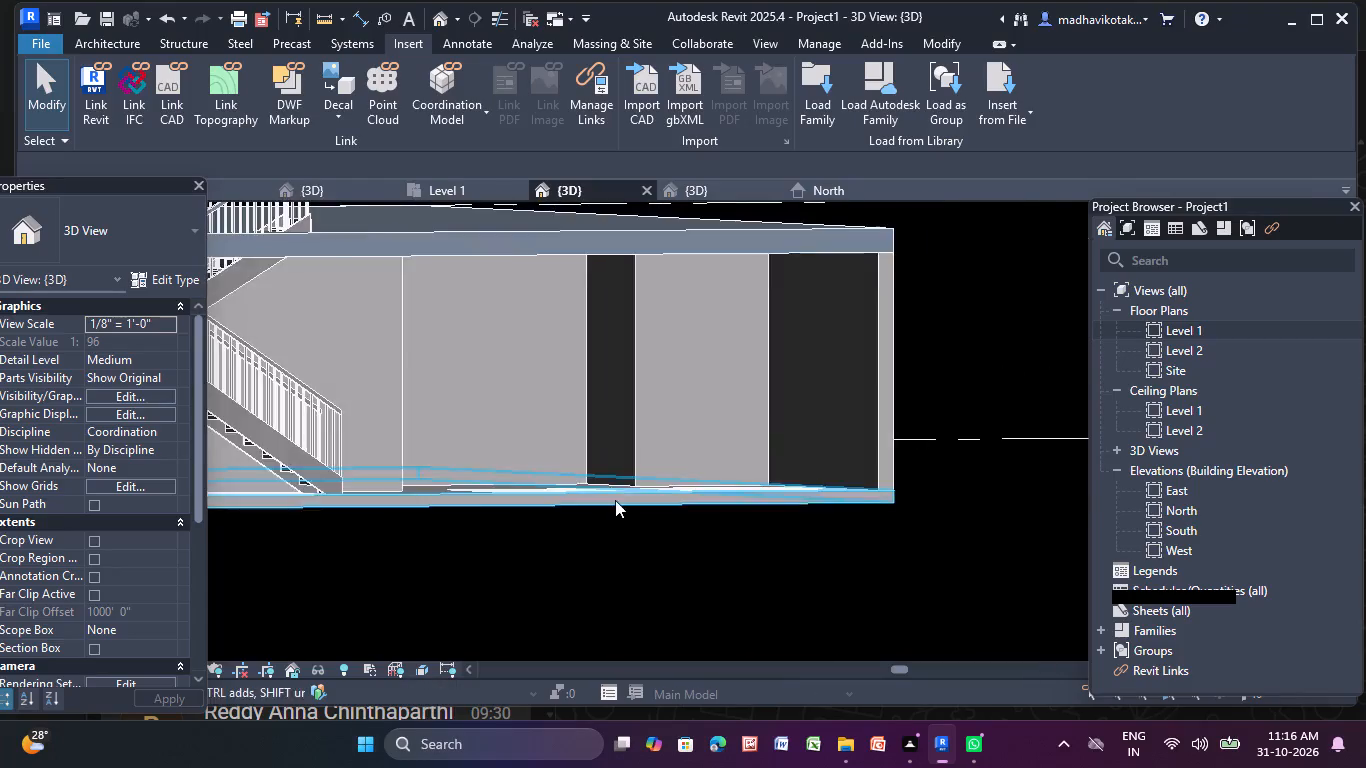
scroll(615, 500, down, 2)
middle_drag(615, 500, 847, 551)
shift+middle_drag(834, 560, 793, 566)
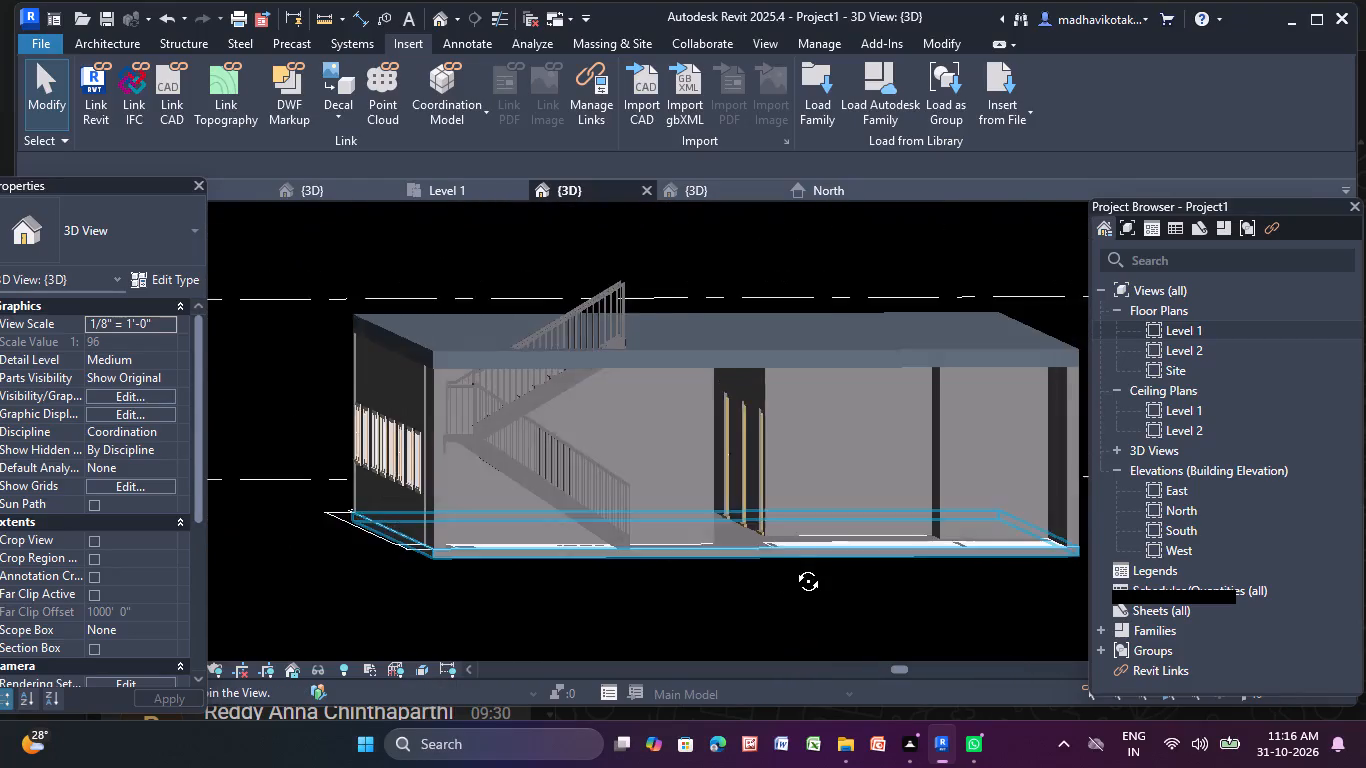
shift+middle_drag(793, 566, 779, 570)
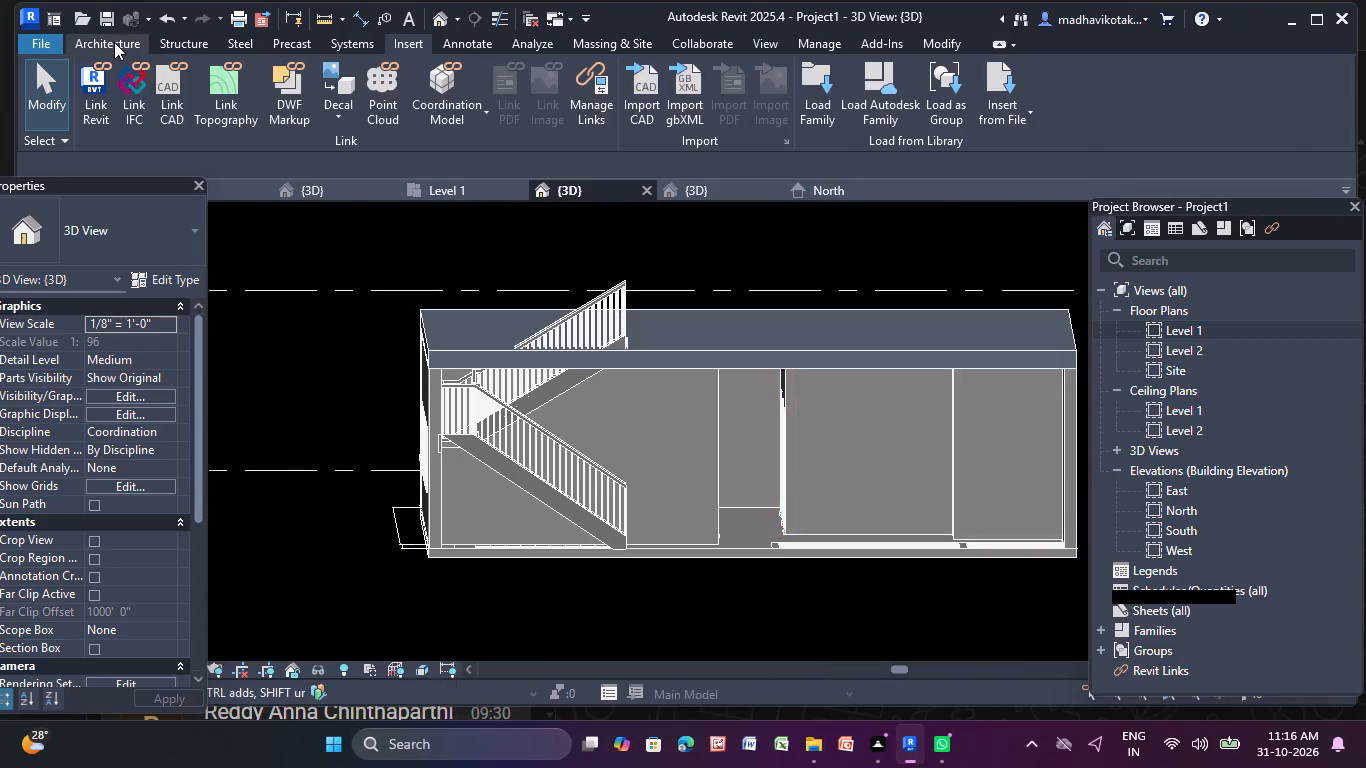
click(114, 42)
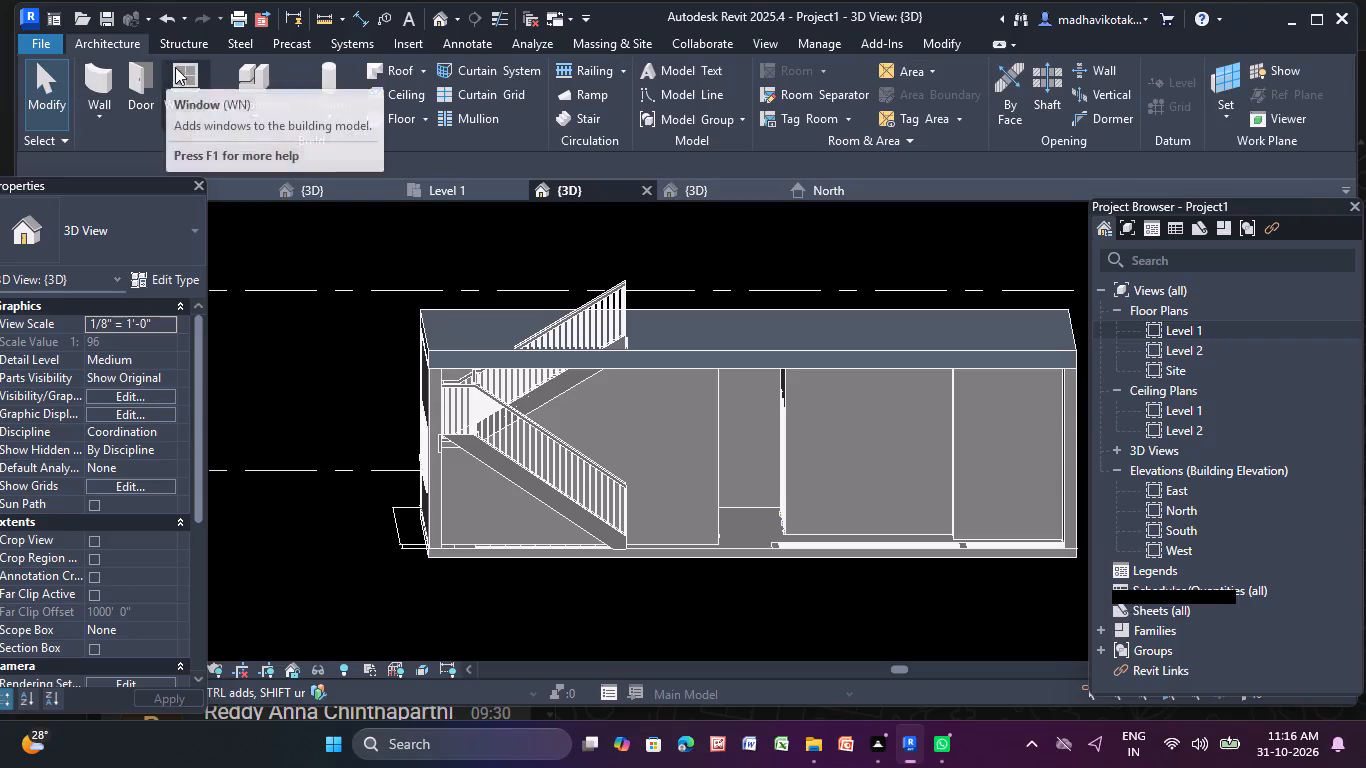
click(175, 67)
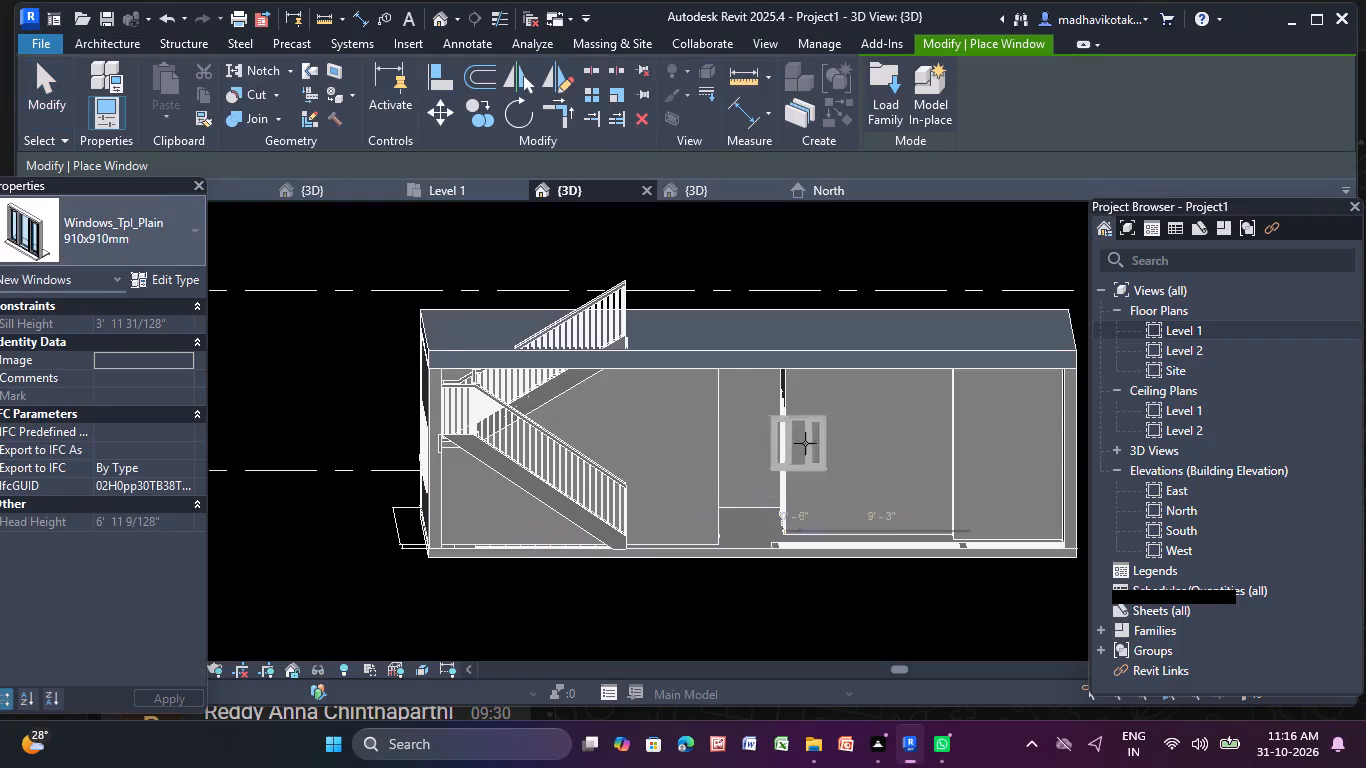
click(864, 458)
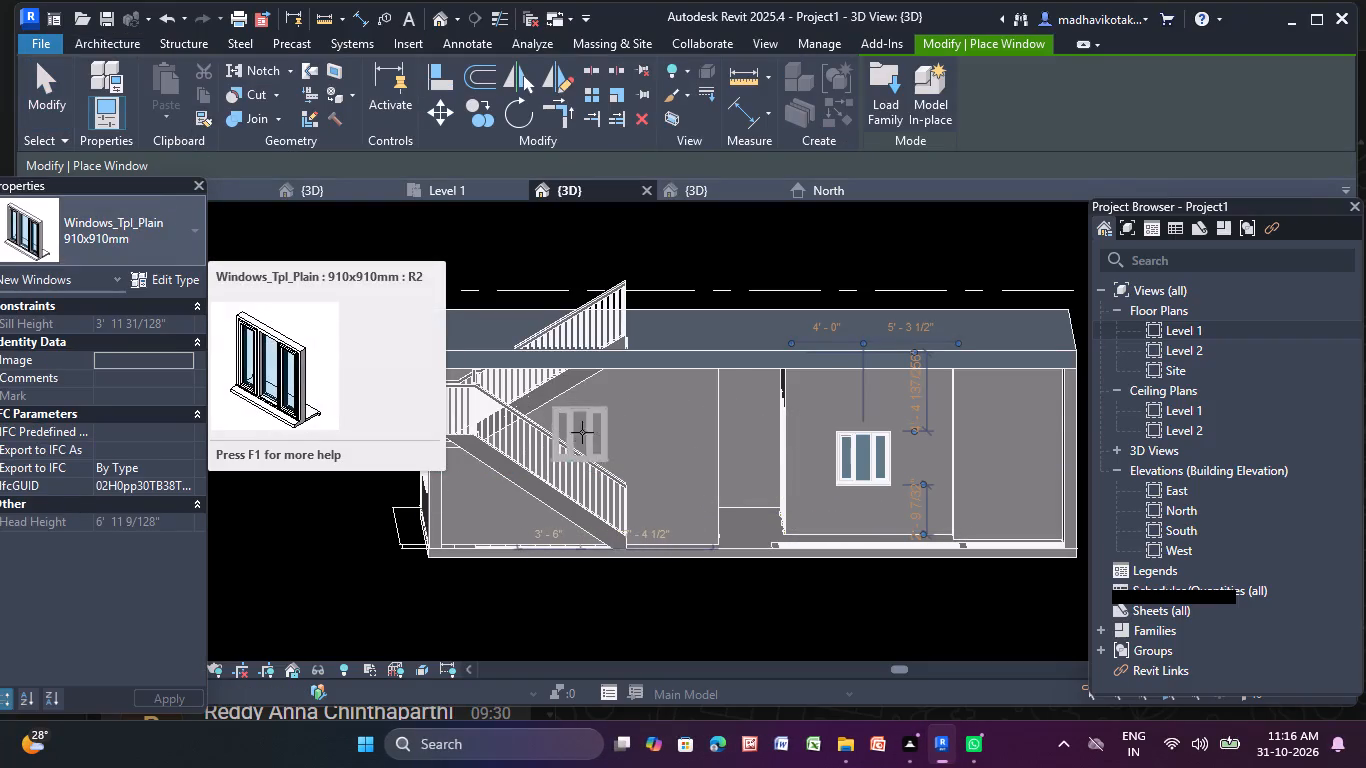
click(643, 447)
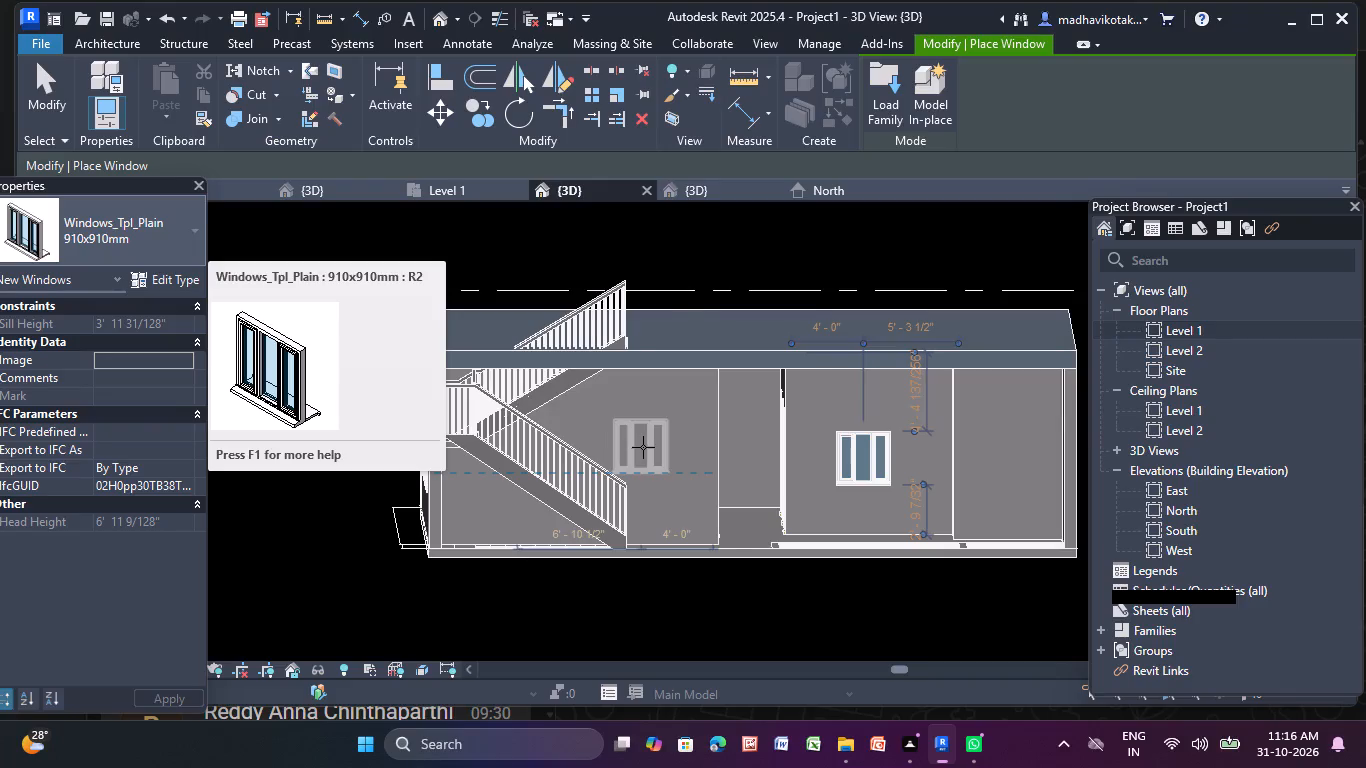
key(Escape)
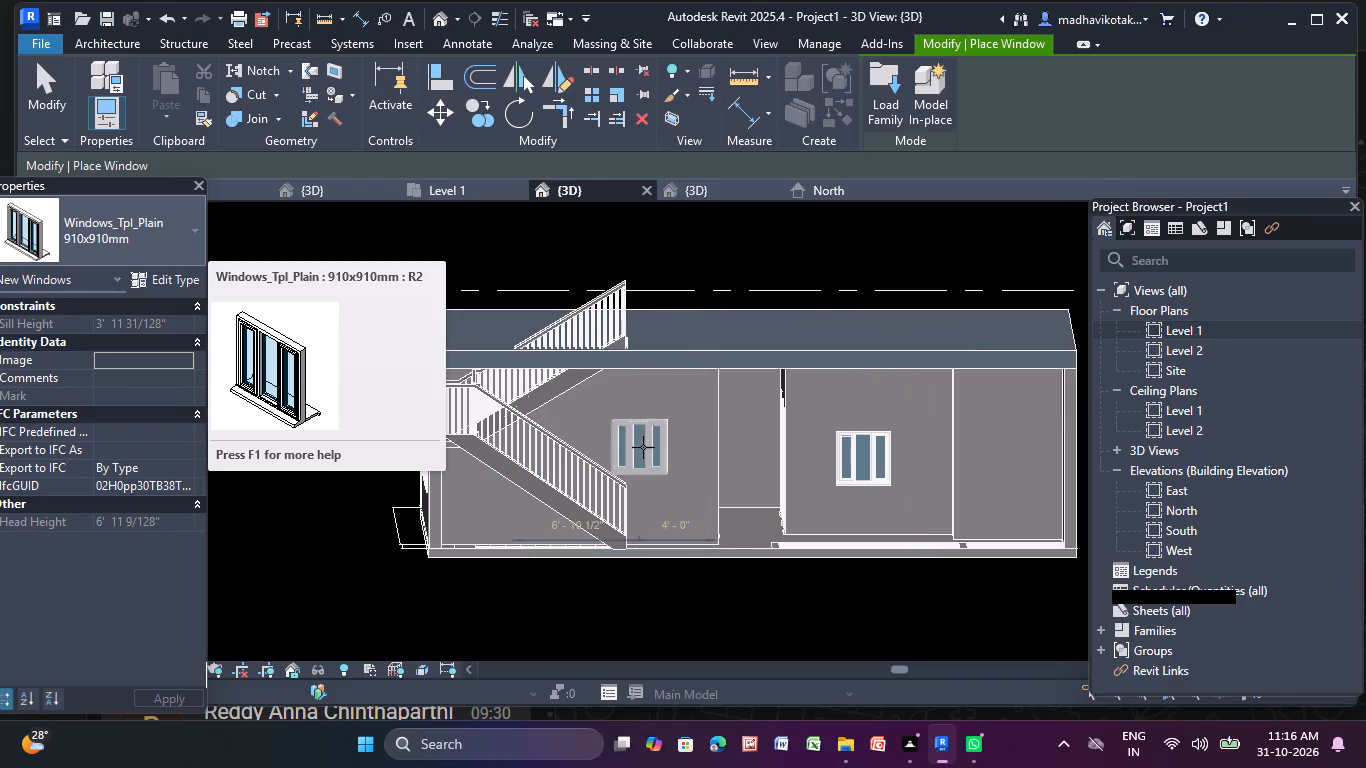
key(Escape)
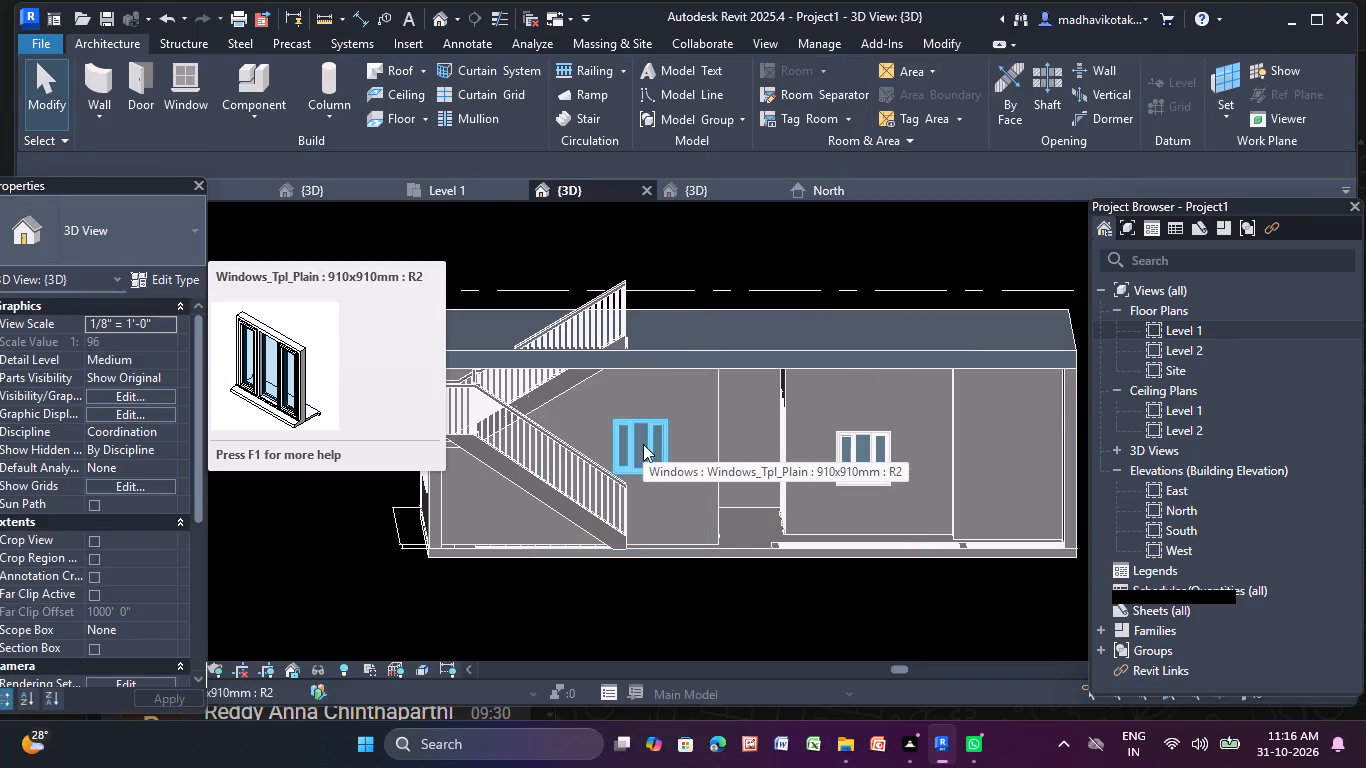
Set the sill height of the new triple window behind the staircase to 3'.
scroll(643, 444, up, 1)
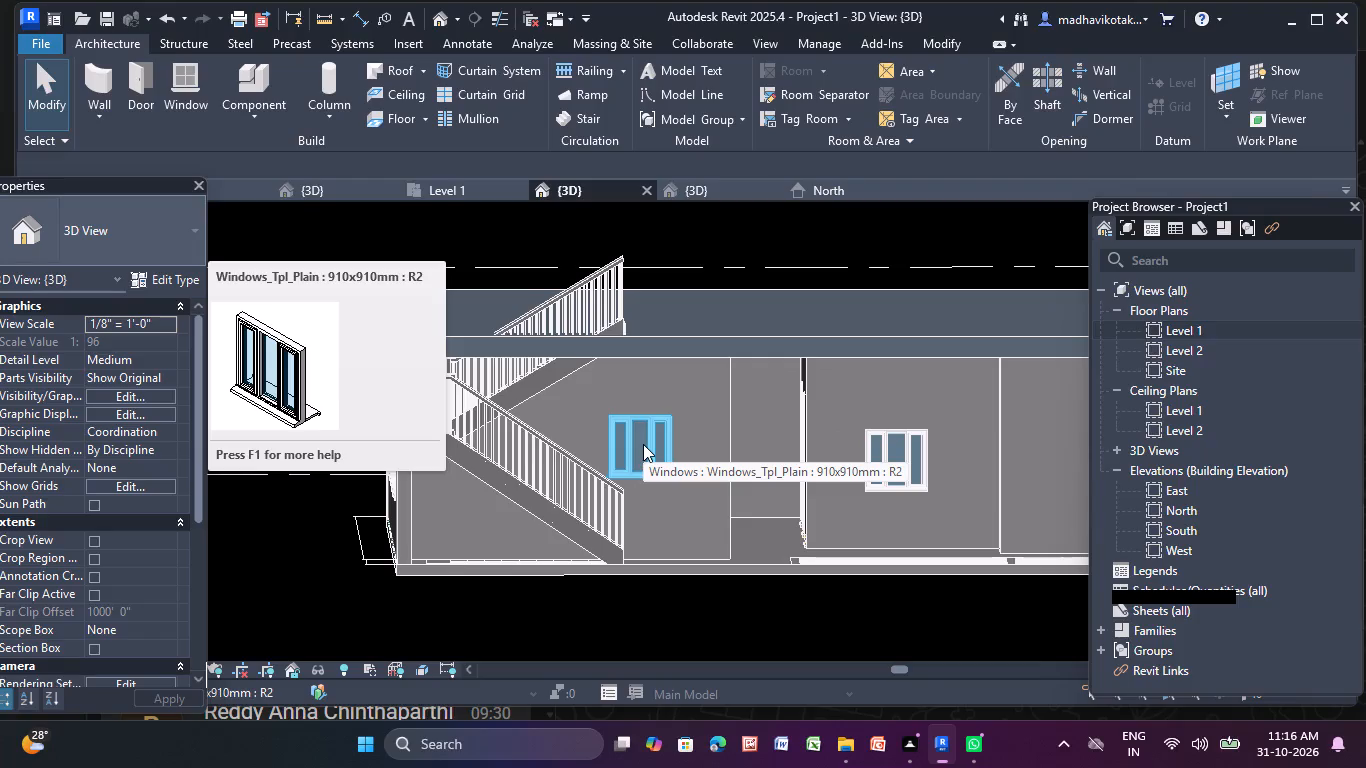
scroll(643, 444, up, 3)
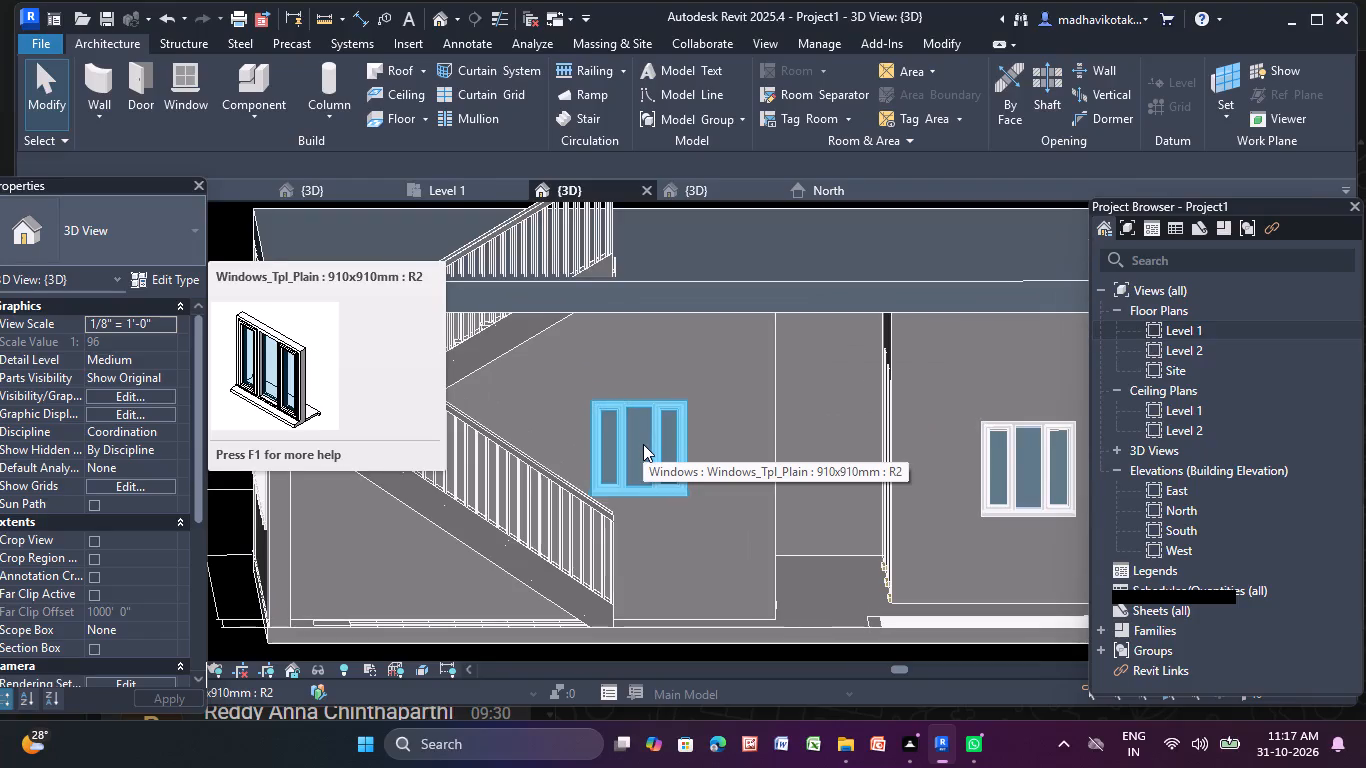
scroll(643, 444, up, 5)
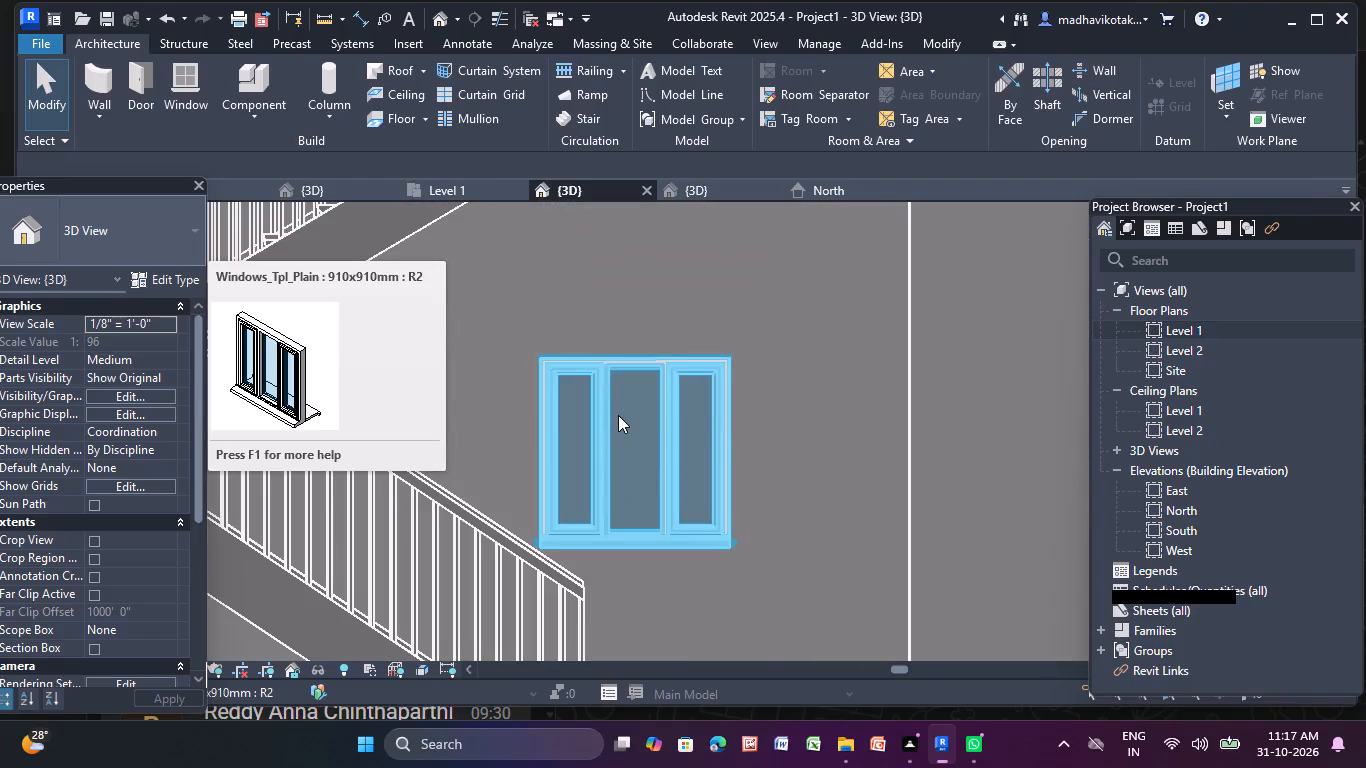
click(618, 415)
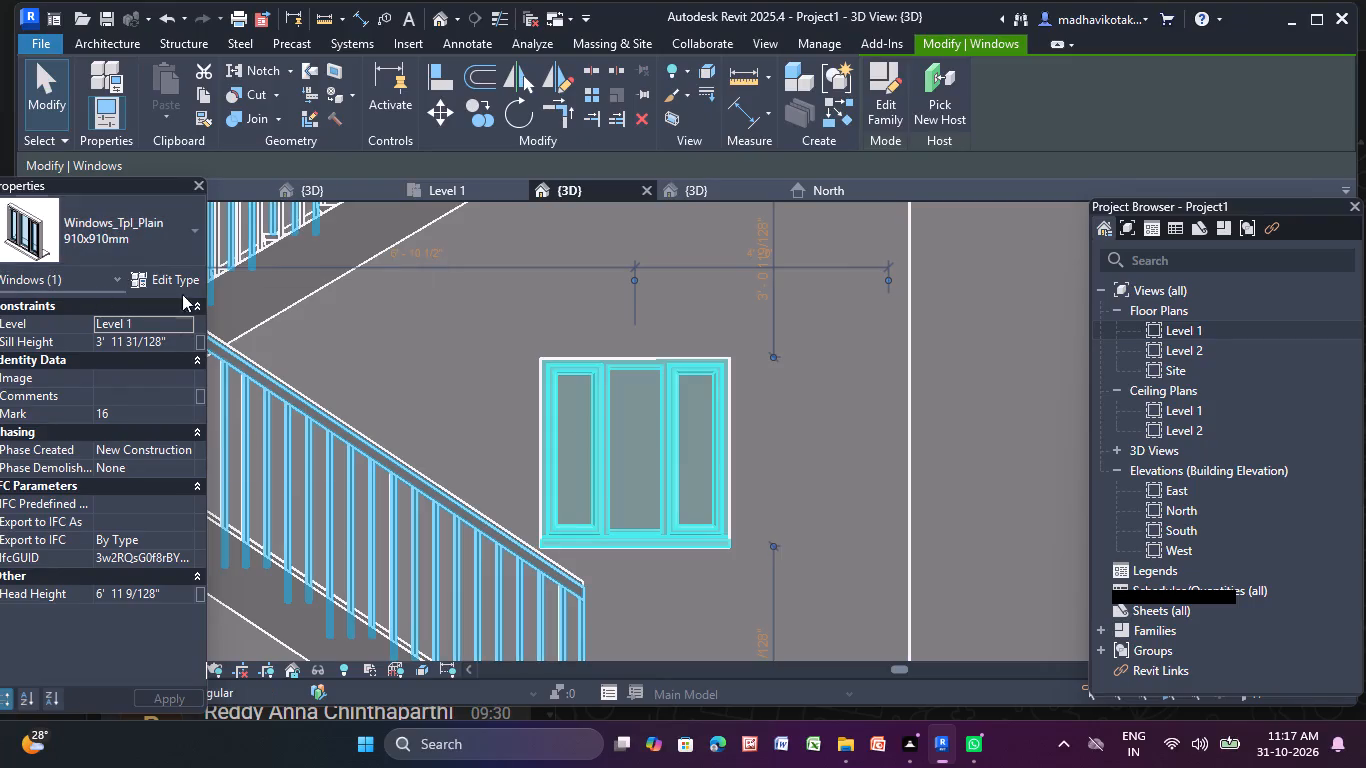
click(173, 340)
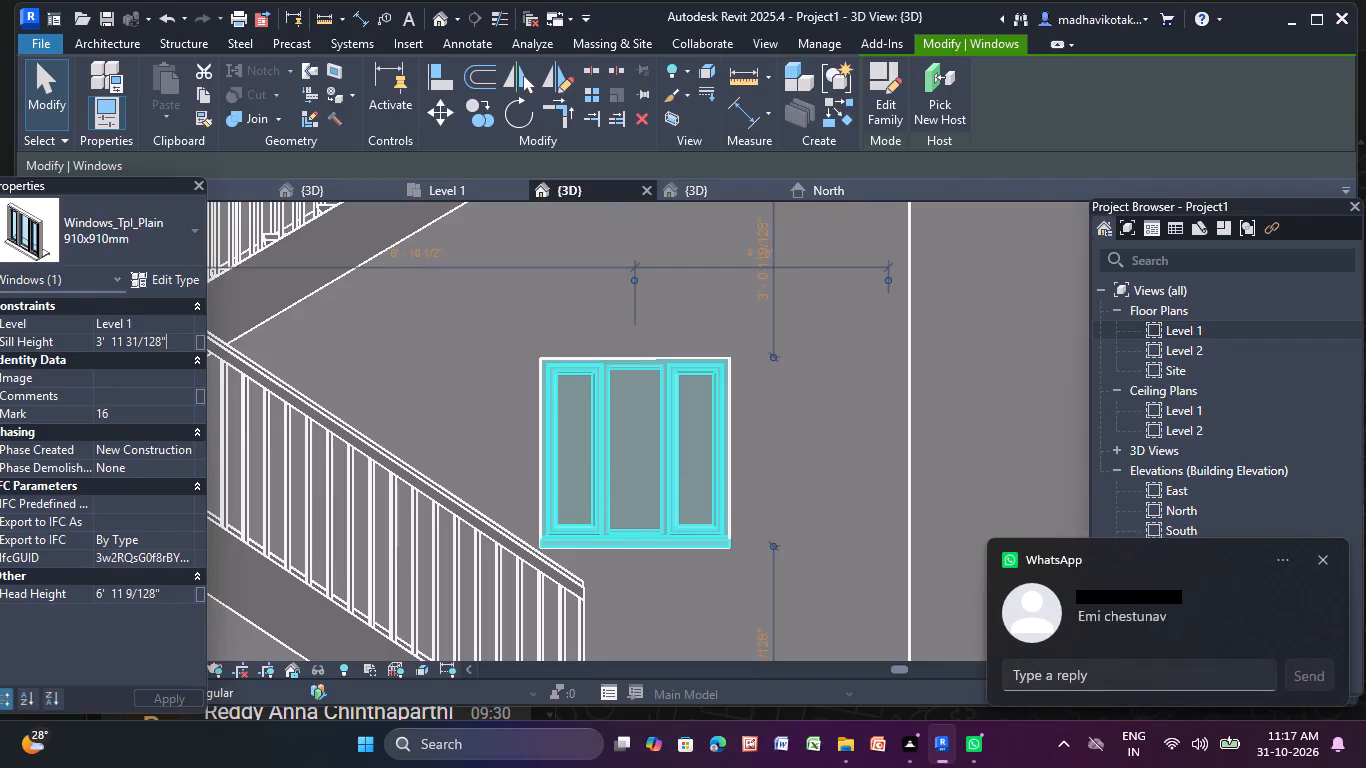
key(BackSpace)
key(BackSpace)
key(BackSpace)
key(BackSpace)
key(BackSpace)
key(BackSpace)
key(BackSpace)
key(BackSpace)
key(BackSpace)
key(BackSpace)
key(BackSpace)
key(BackSpace)
key(BackSpace)
key(BackSpace)
key(BackSpace)
key(BackSpace)
key(BackSpace)
key(BackSpace)
key(BackSpace)
key(BackSpace)
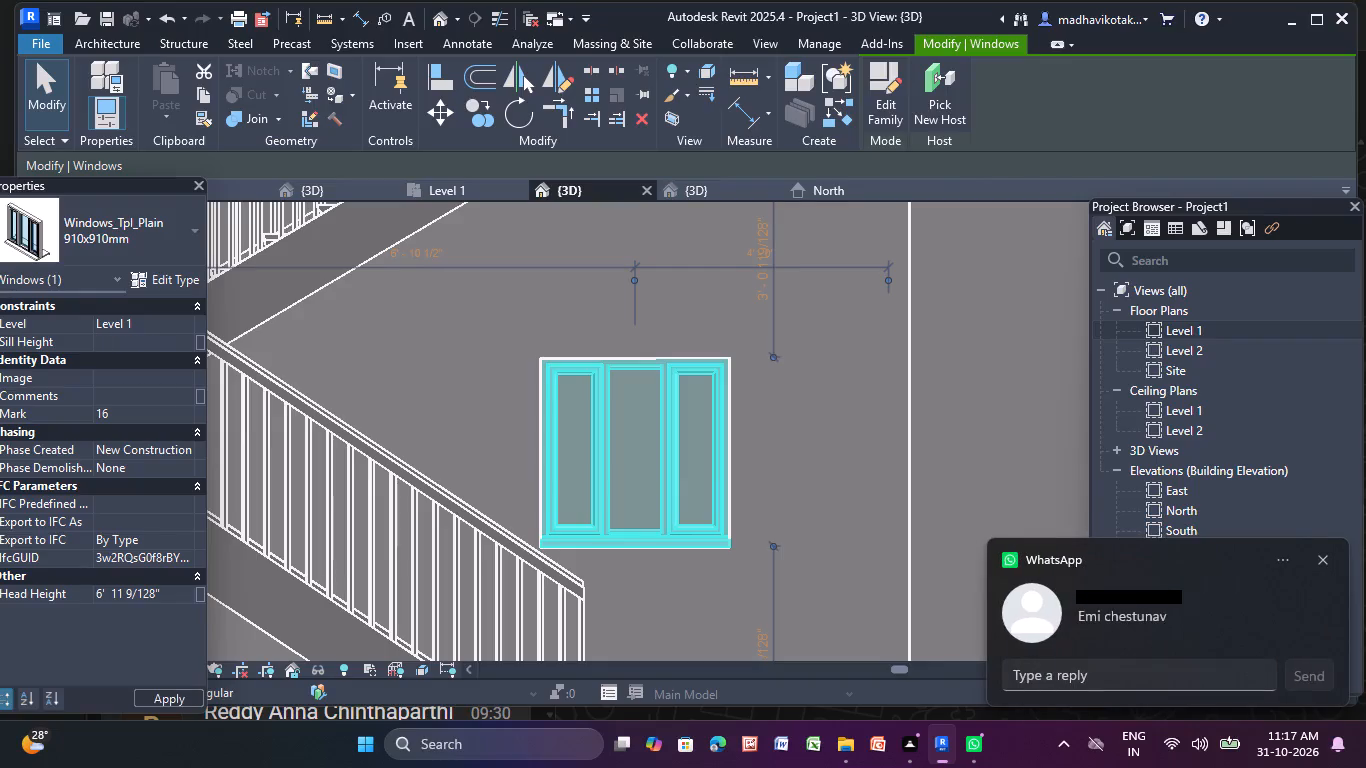
text(3')
key(Return)
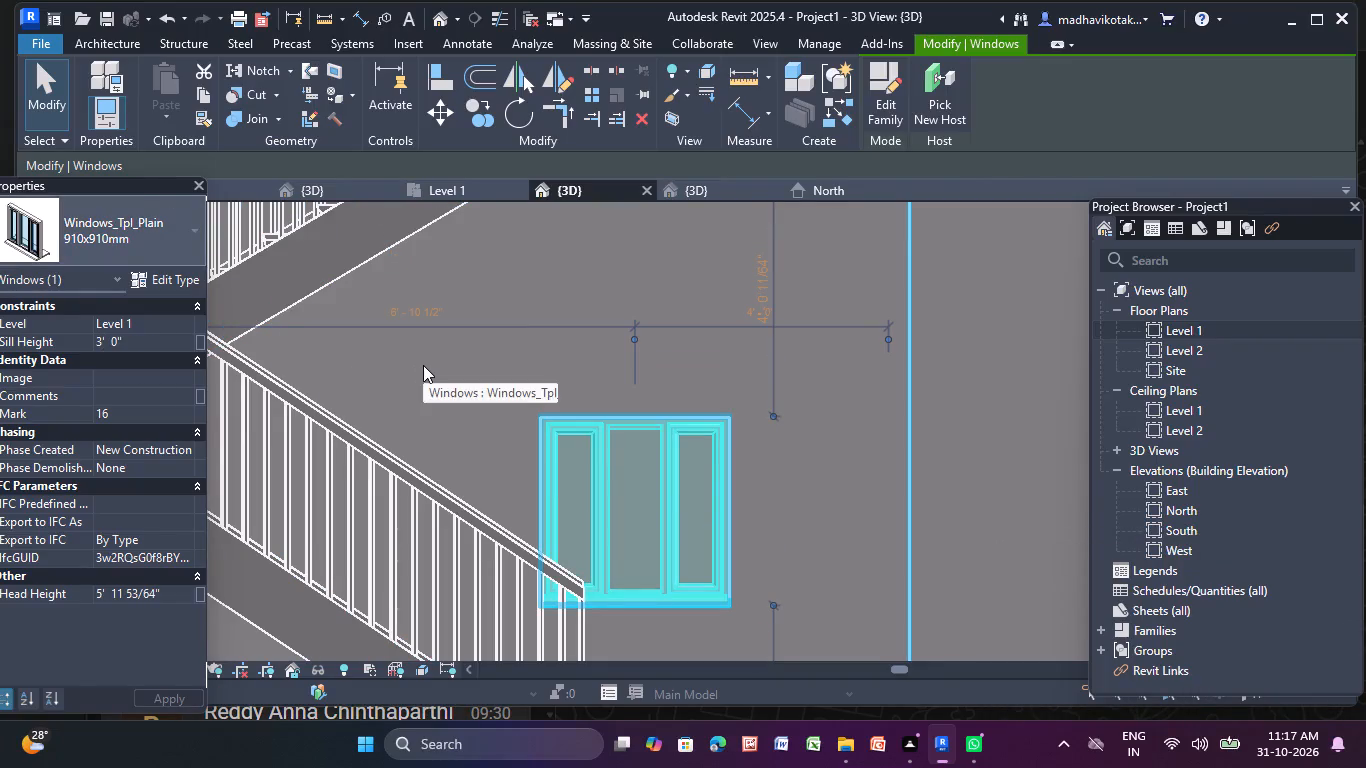
Set the sill height of the triple window in the wall beyond the recess to 3'.
key(Escape)
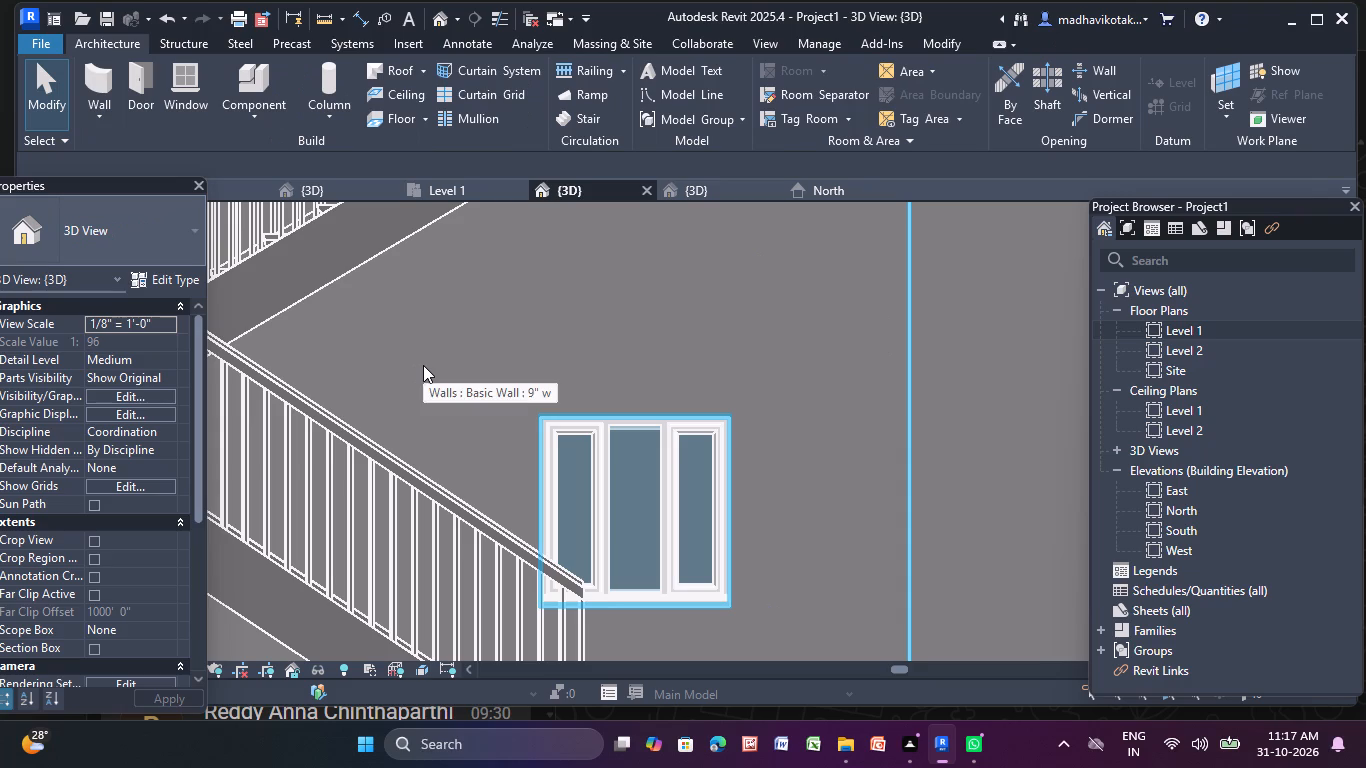
scroll(660, 414, down, 3)
middle_drag(660, 414, 334, 358)
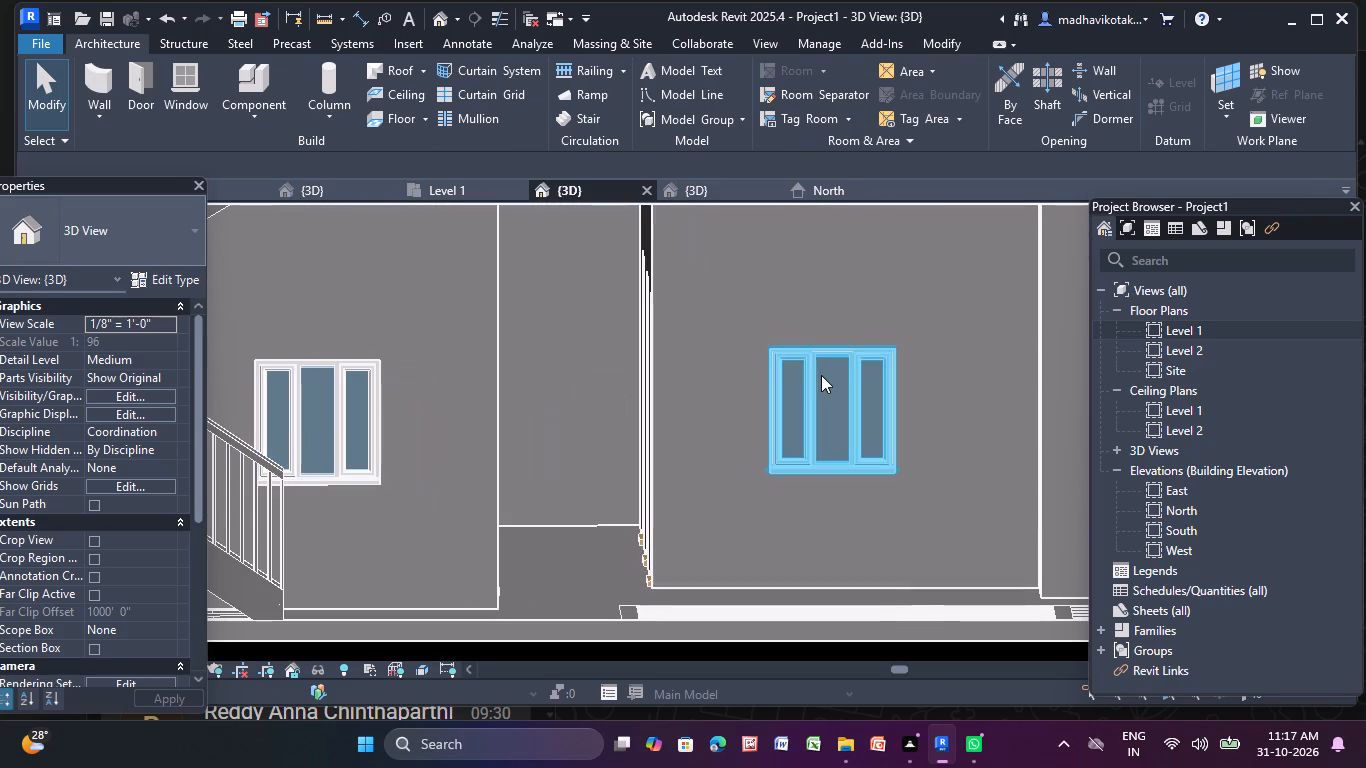
click(817, 378)
click(172, 344)
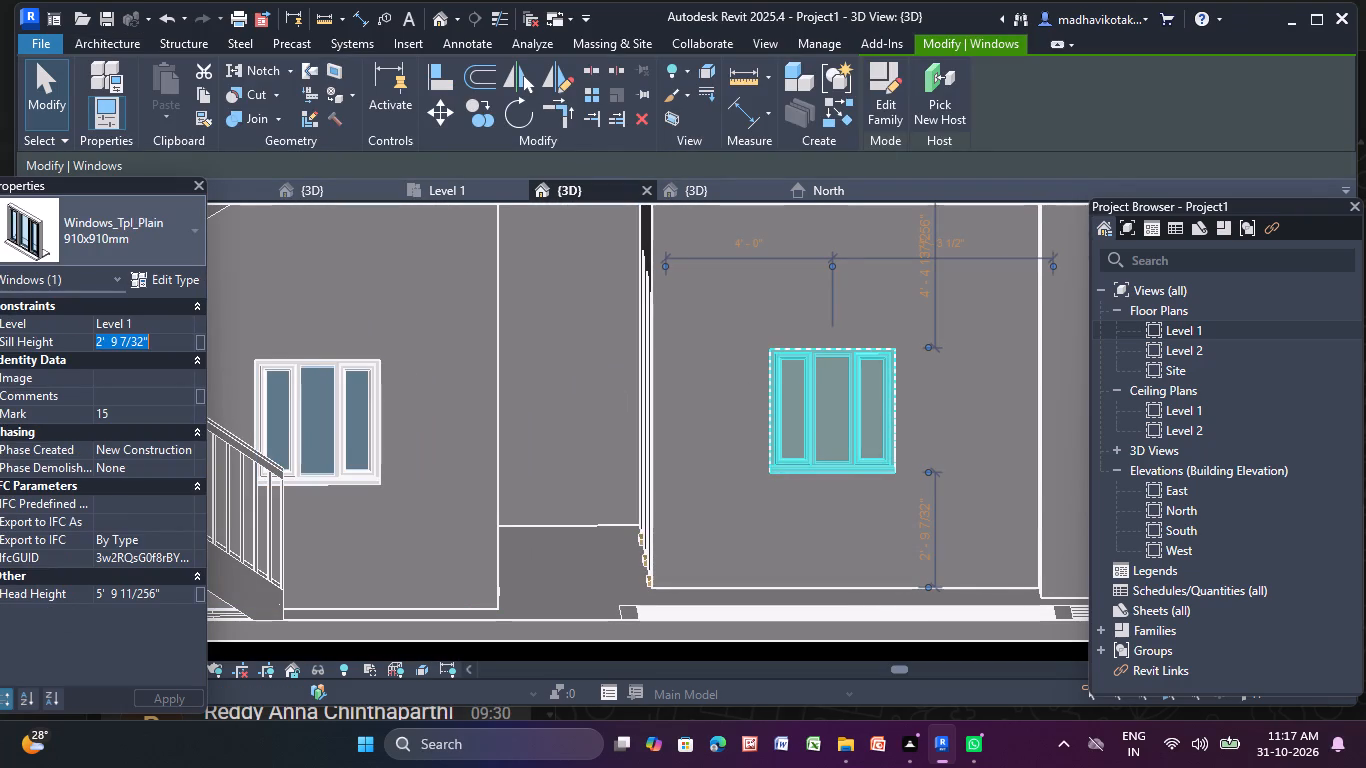
key(BackSpace)
key(BackSpace)
key(BackSpace)
key(BackSpace)
key(BackSpace)
key(BackSpace)
key(BackSpace)
key(BackSpace)
key(BackSpace)
key(BackSpace)
key(BackSpace)
key(BackSpace)
text(3')
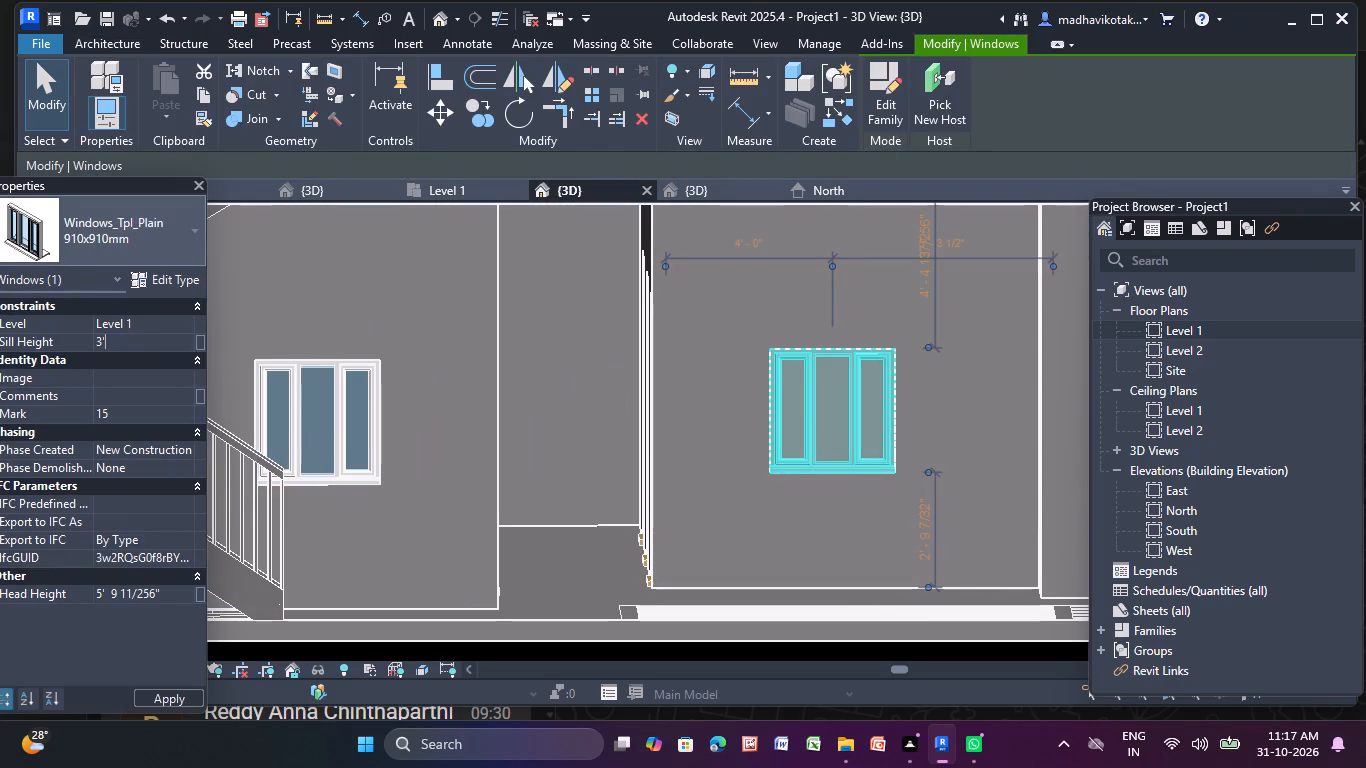
key(Return)
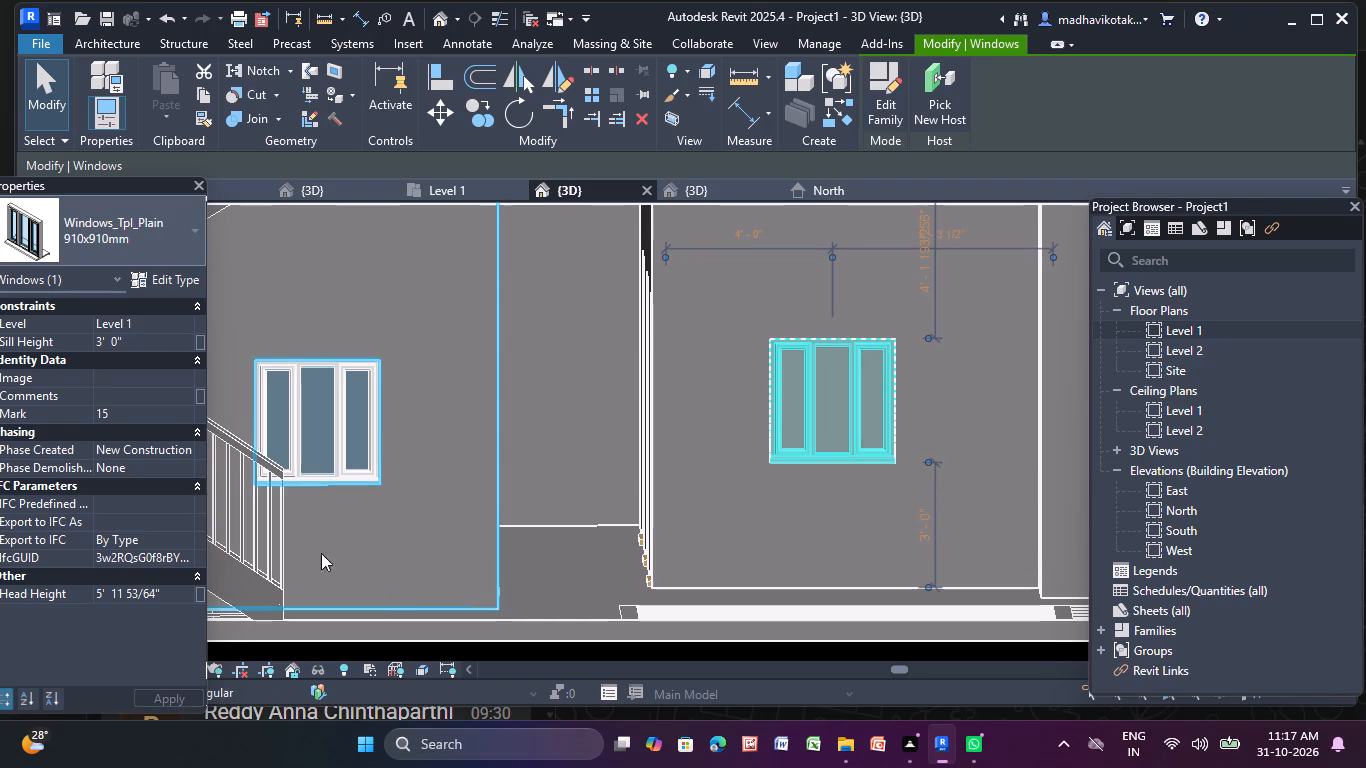
key(Escape)
Examine the building in 3D from several sides, including the two triple windows, the doors in the recess, the staircase and the long window wall.
scroll(511, 516, down, 5)
scroll(583, 429, down, 3)
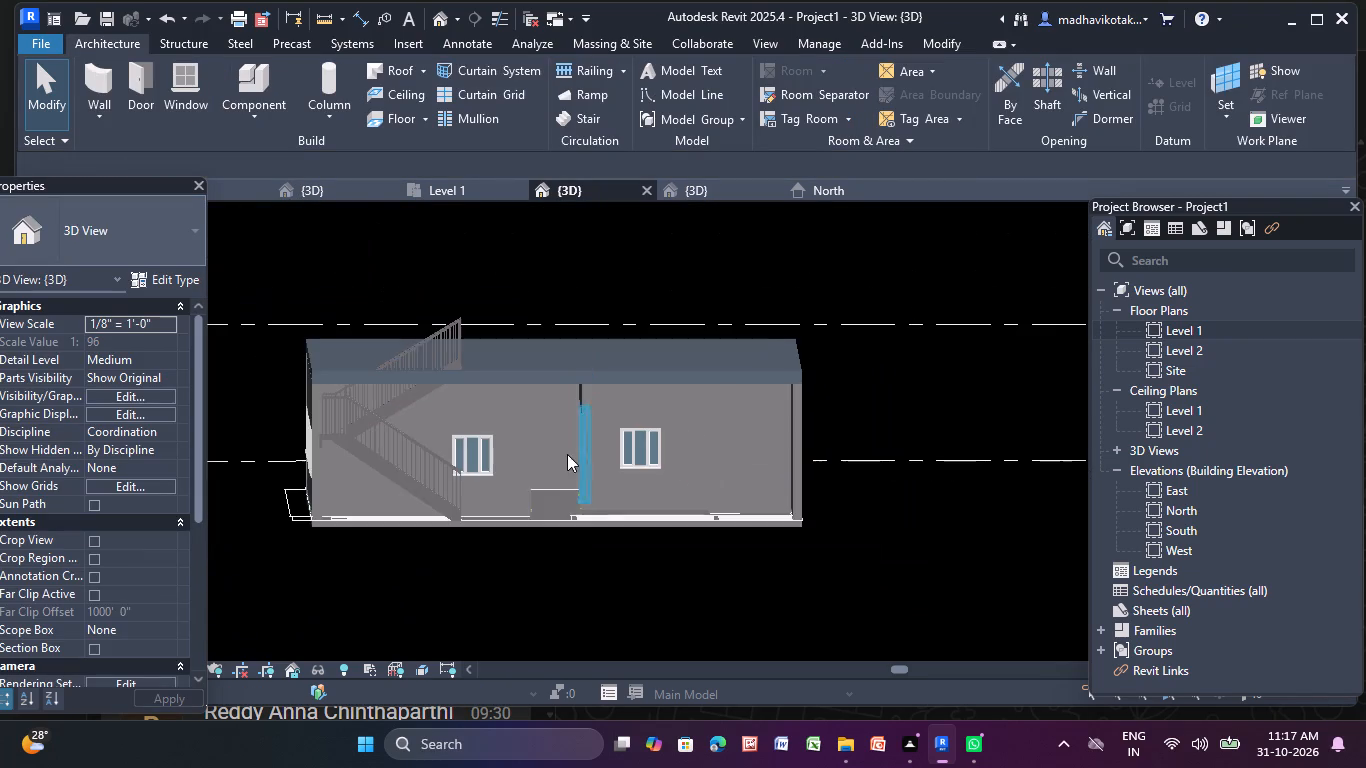
shift+middle_drag(545, 482, 461, 508)
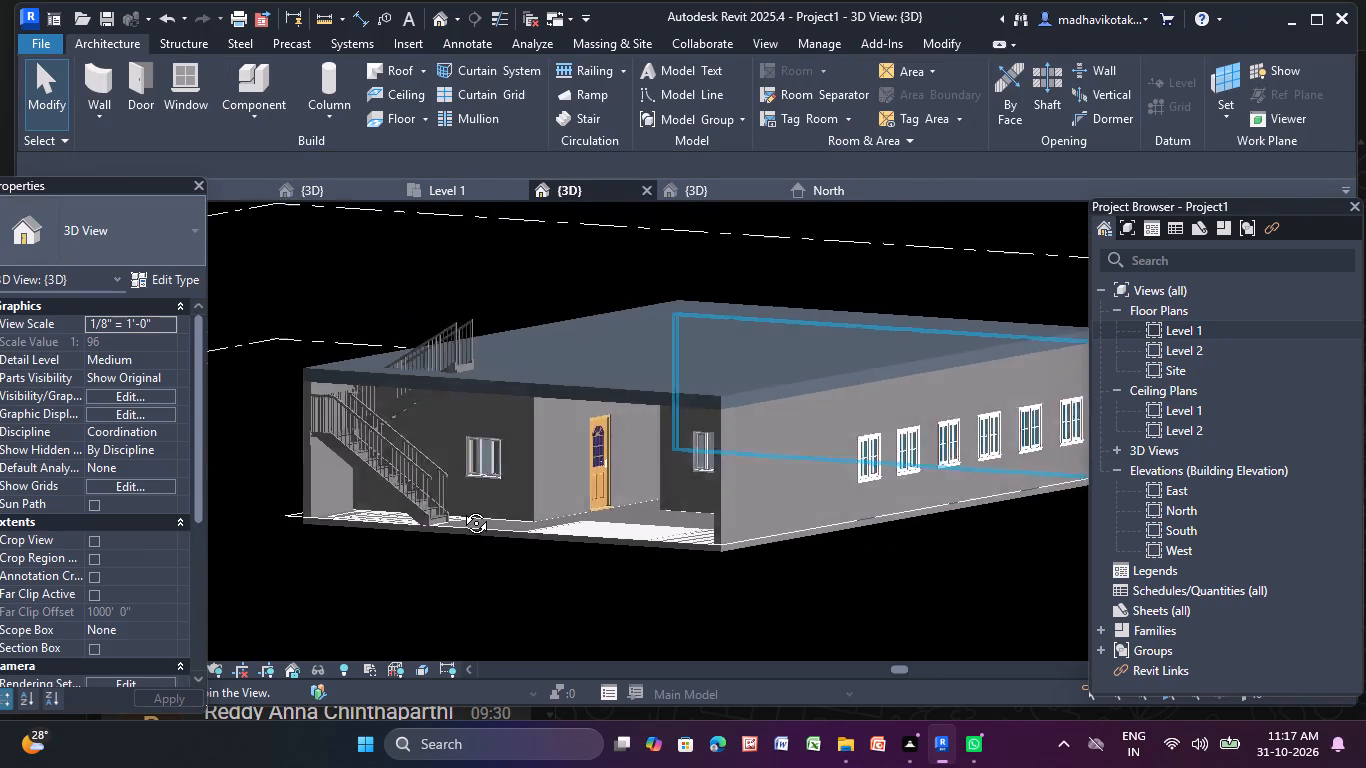
shift+middle_drag(461, 508, 464, 497)
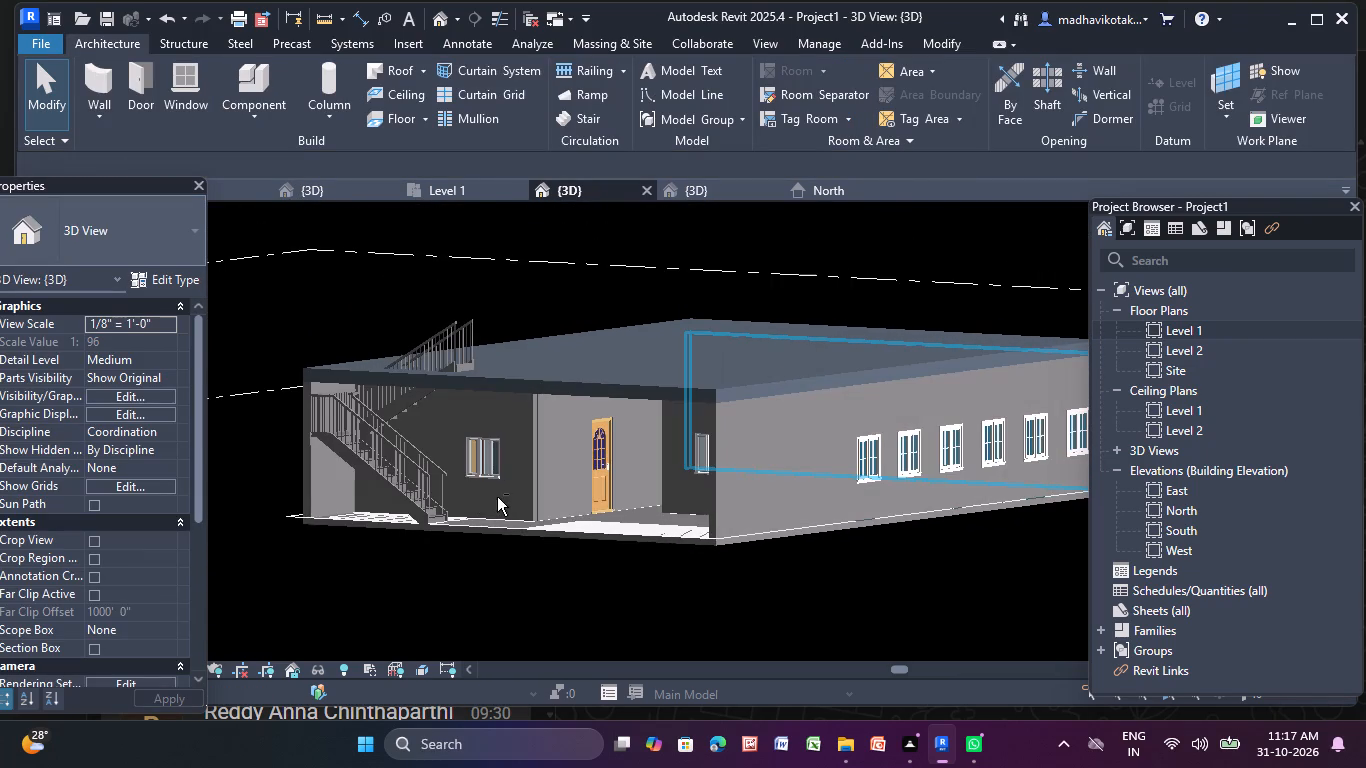
shift+middle_drag(500, 509, 562, 521)
scroll(542, 464, up, 10)
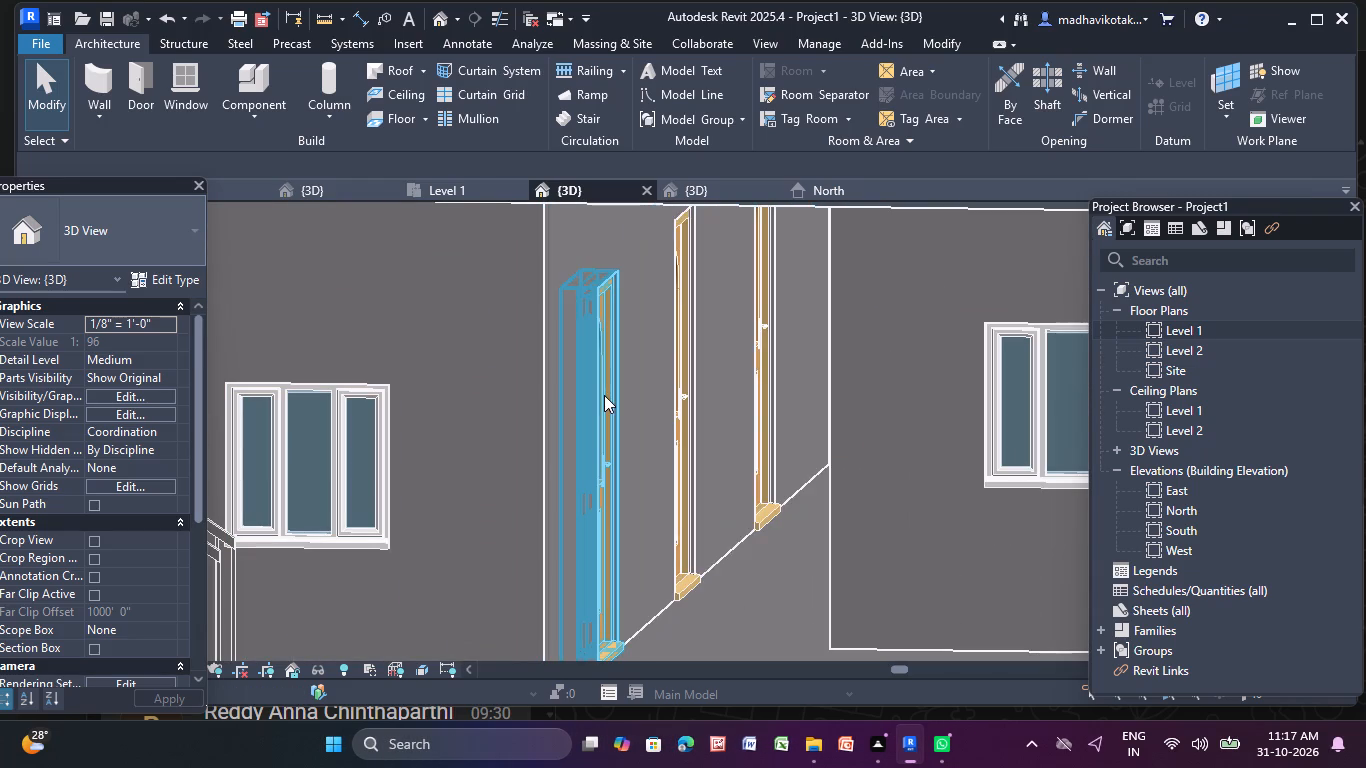
scroll(549, 472, down, 5)
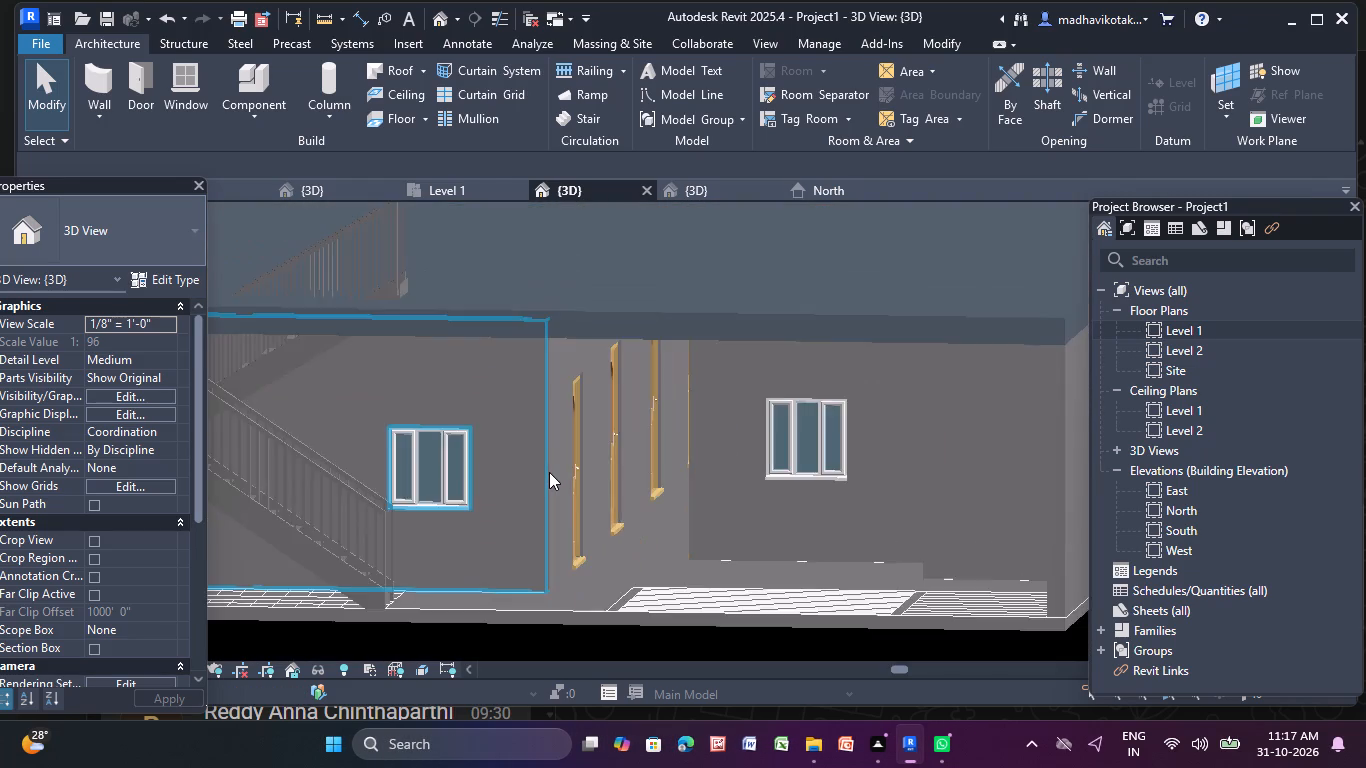
scroll(549, 472, down, 3)
shift+middle_drag(567, 482, 410, 488)
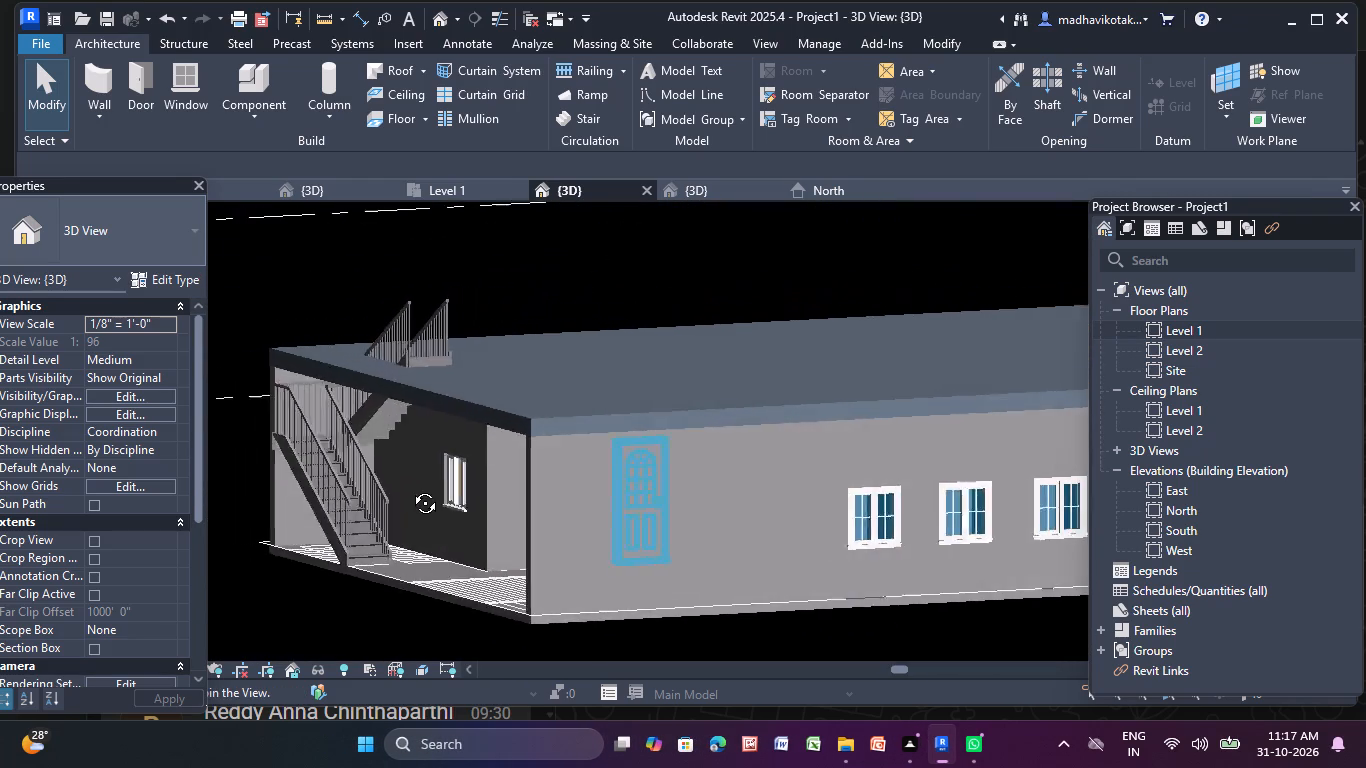
shift+middle_drag(410, 488, 804, 458)
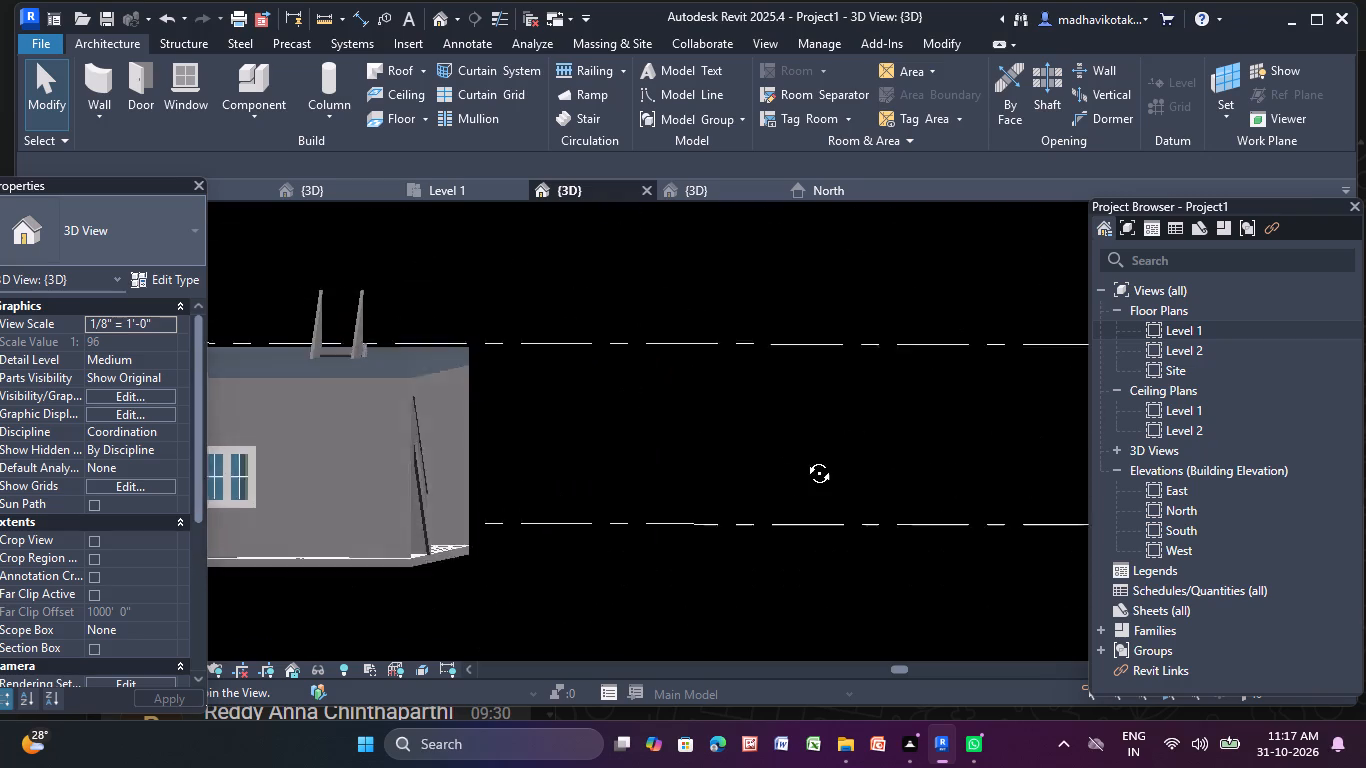
shift+middle_drag(804, 458, 798, 477)
scroll(625, 496, down, 3)
middle_drag(639, 487, 941, 471)
middle_drag(729, 507, 849, 489)
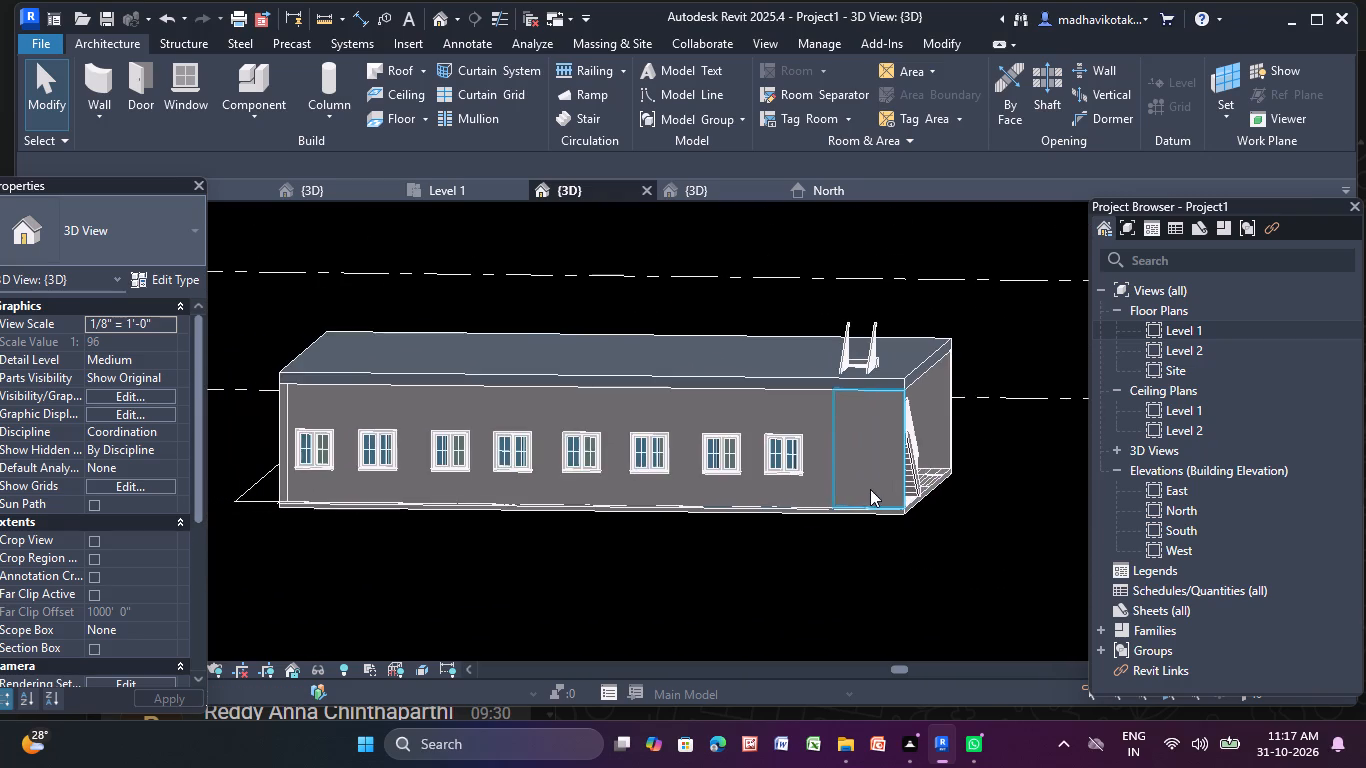
shift+middle_drag(868, 504, 610, 506)
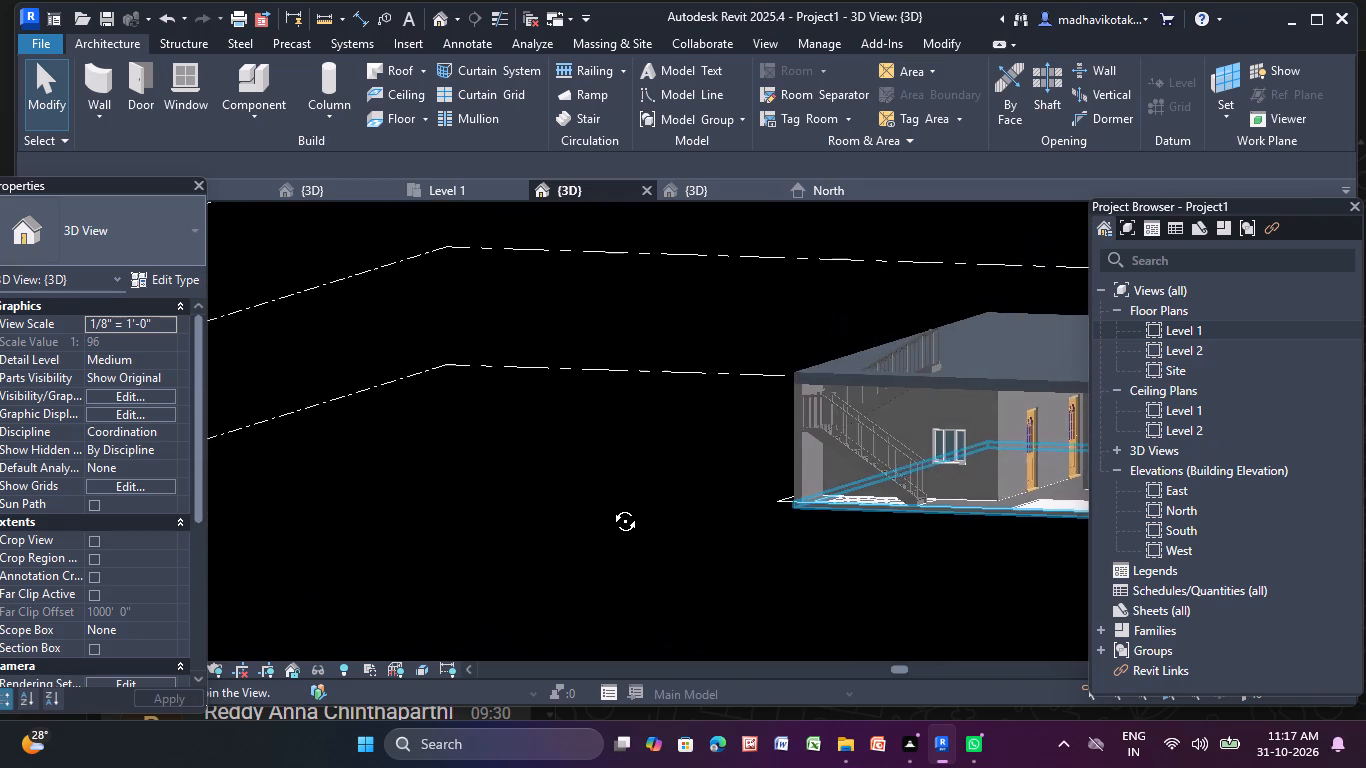
shift+middle_drag(610, 506, 664, 518)
scroll(664, 518, down, 4)
middle_drag(652, 510, 530, 471)
scroll(492, 464, up, 1)
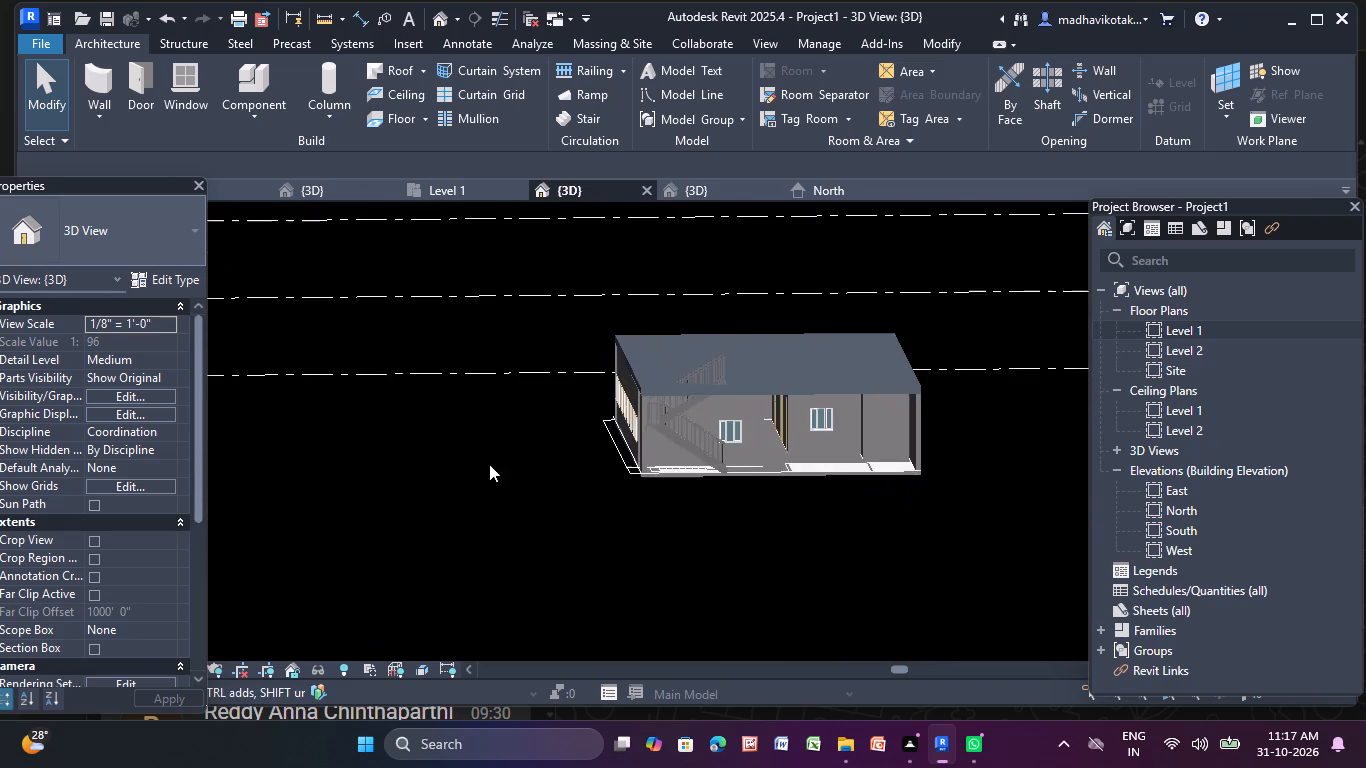
middle_drag(798, 563, 788, 495)
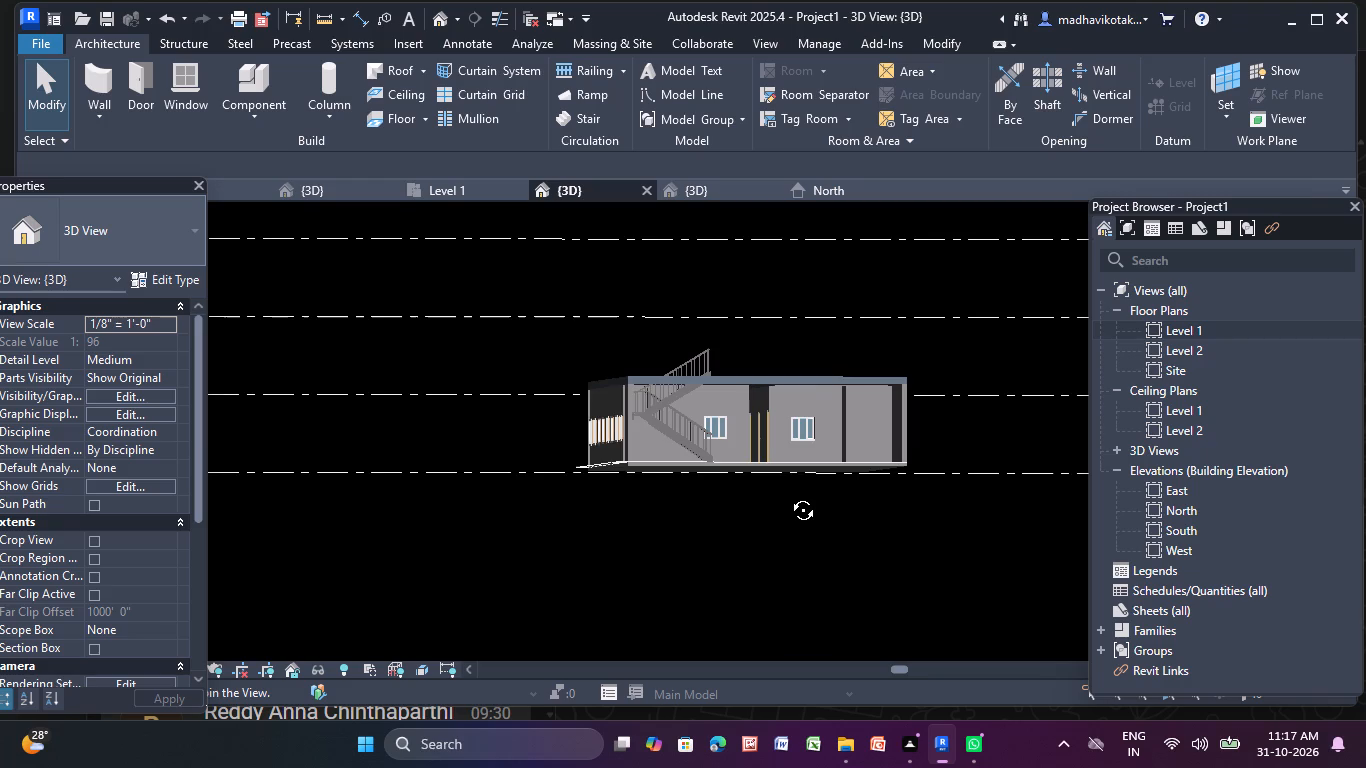
middle_drag(788, 495, 802, 534)
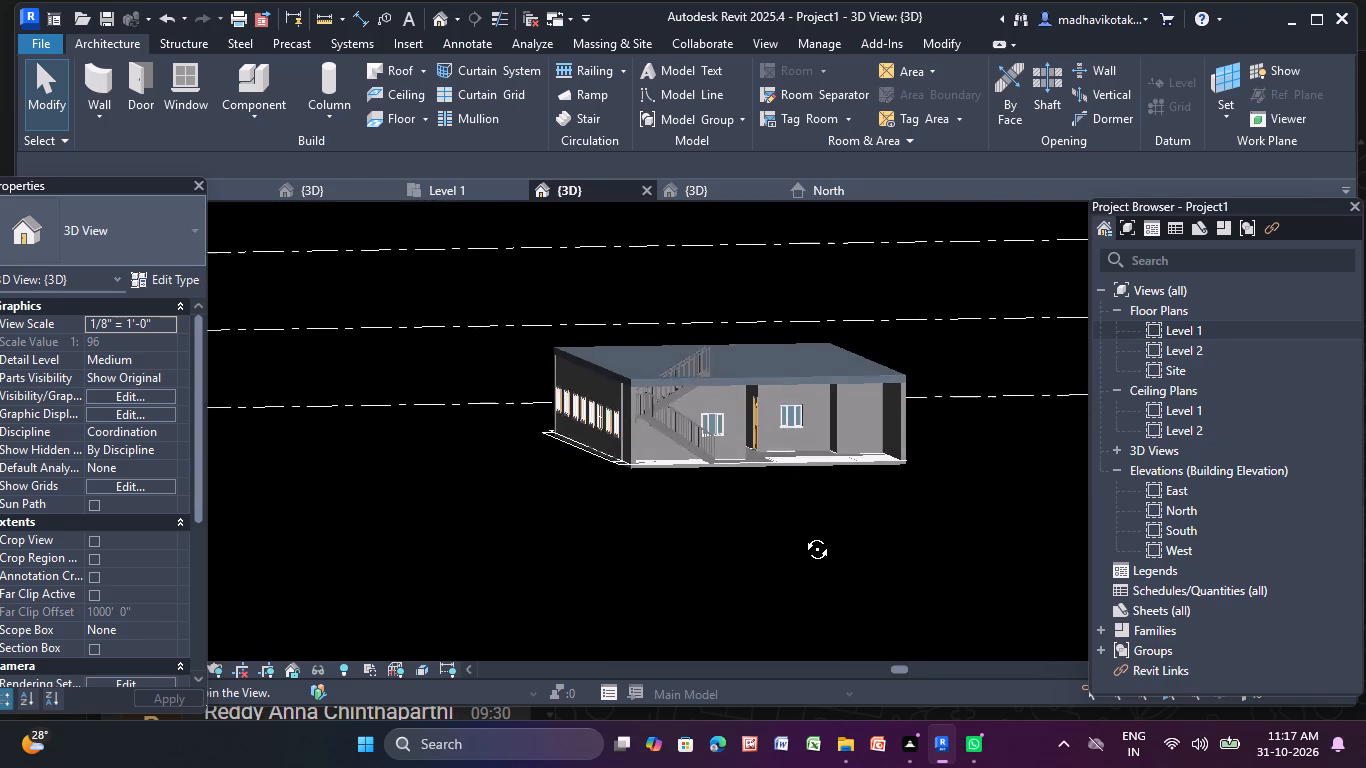
middle_drag(802, 534, 773, 538)
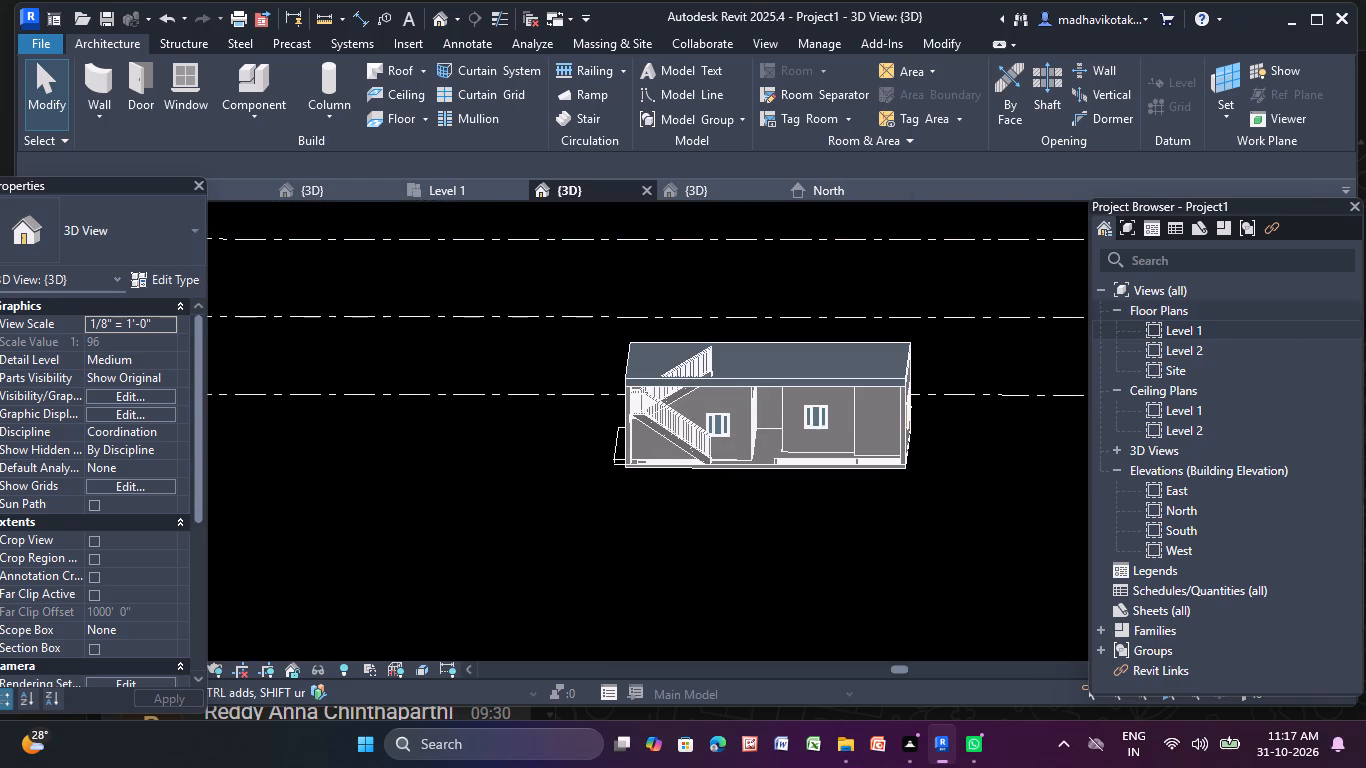
Open the North elevation and create floor plan views for Level 3, Level 4 and Level 5.
double_click(1206, 515)
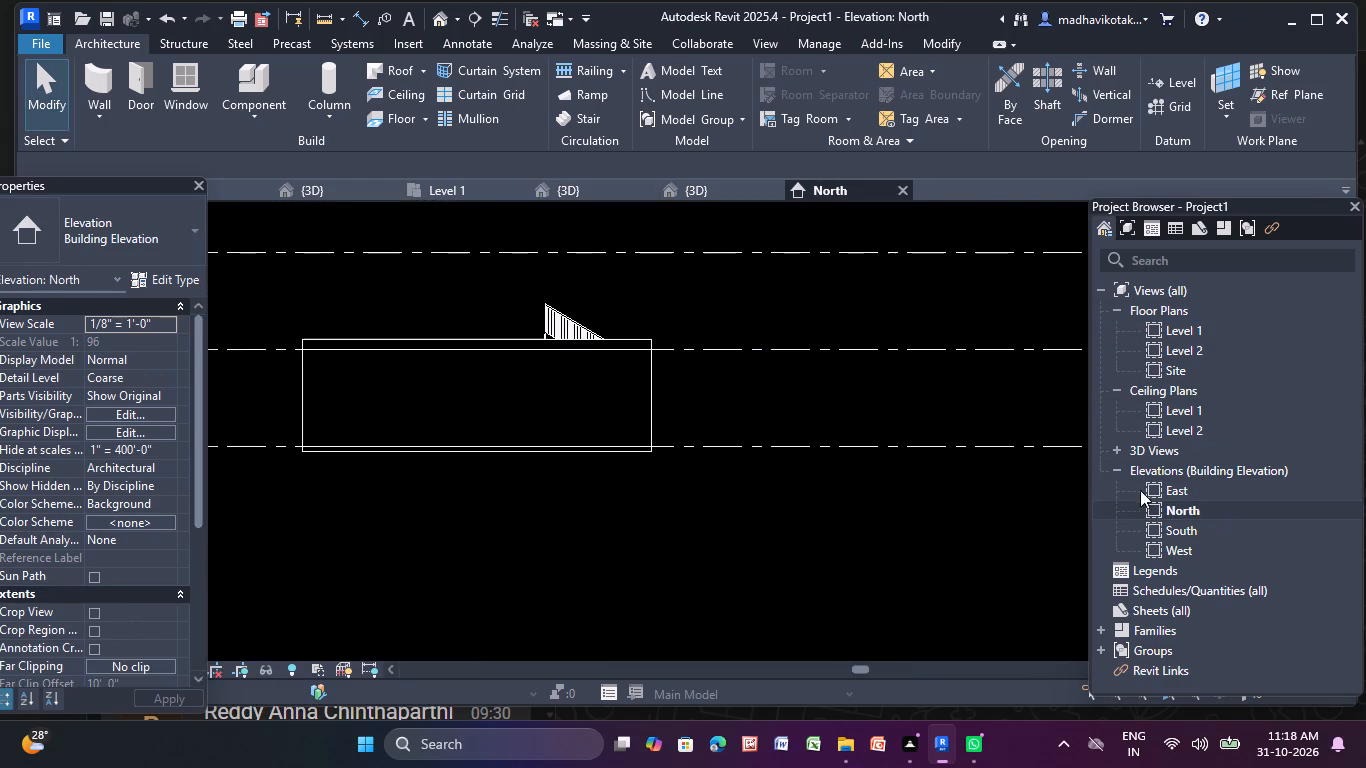
scroll(897, 513, down, 6)
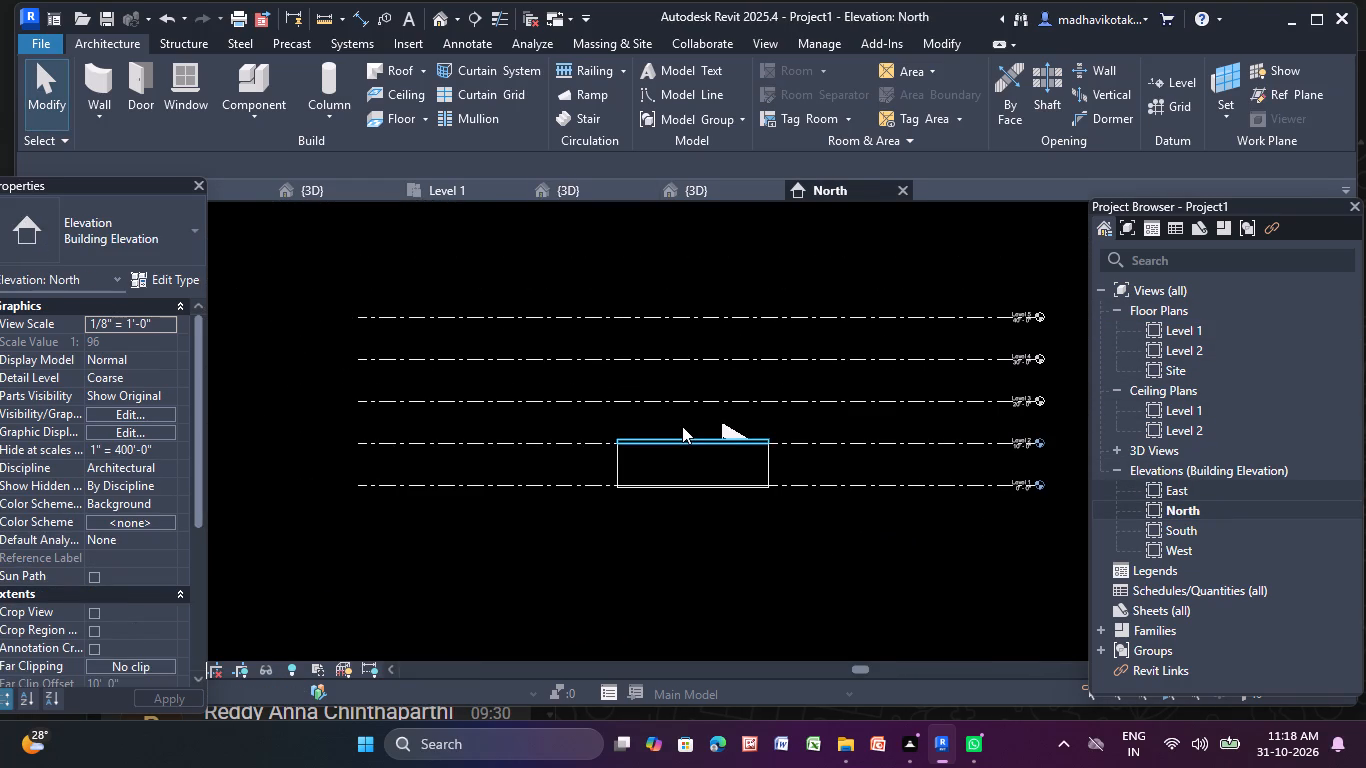
click(747, 41)
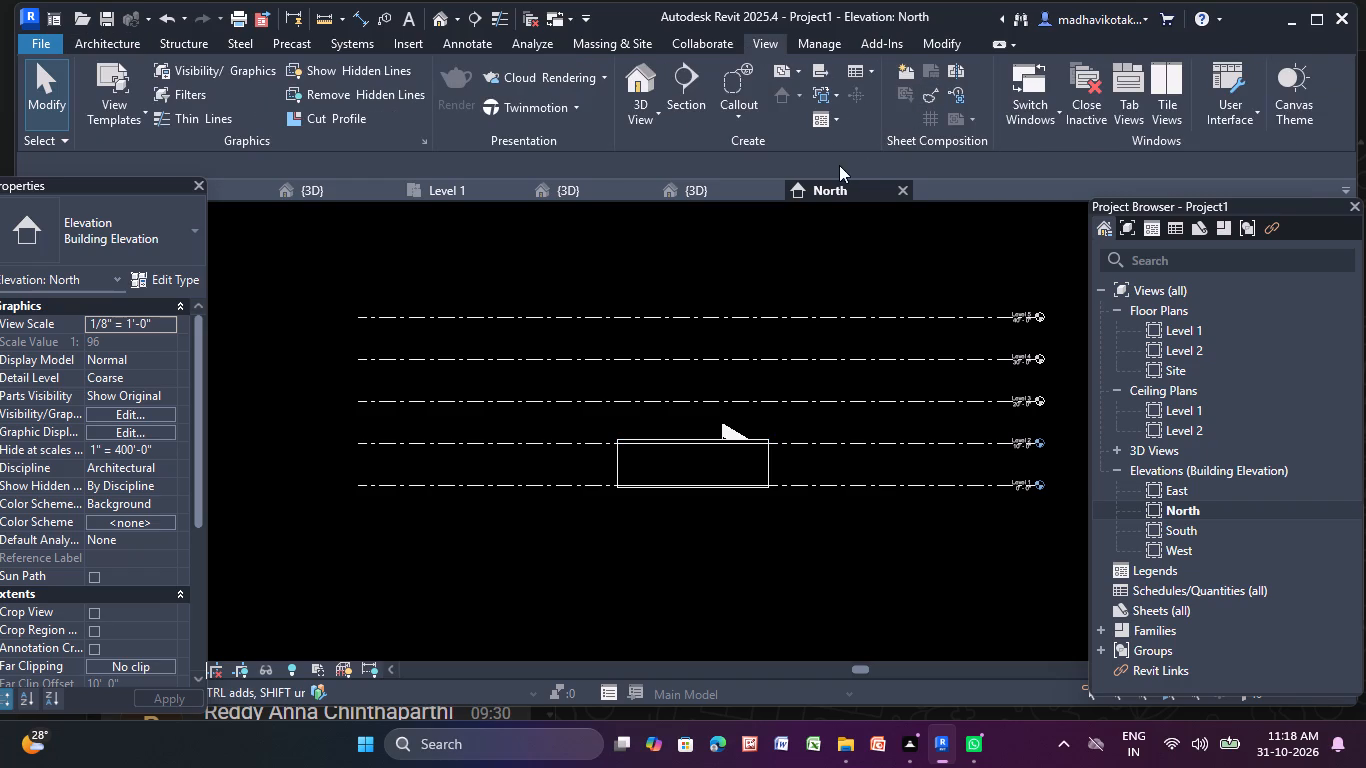
click(903, 74)
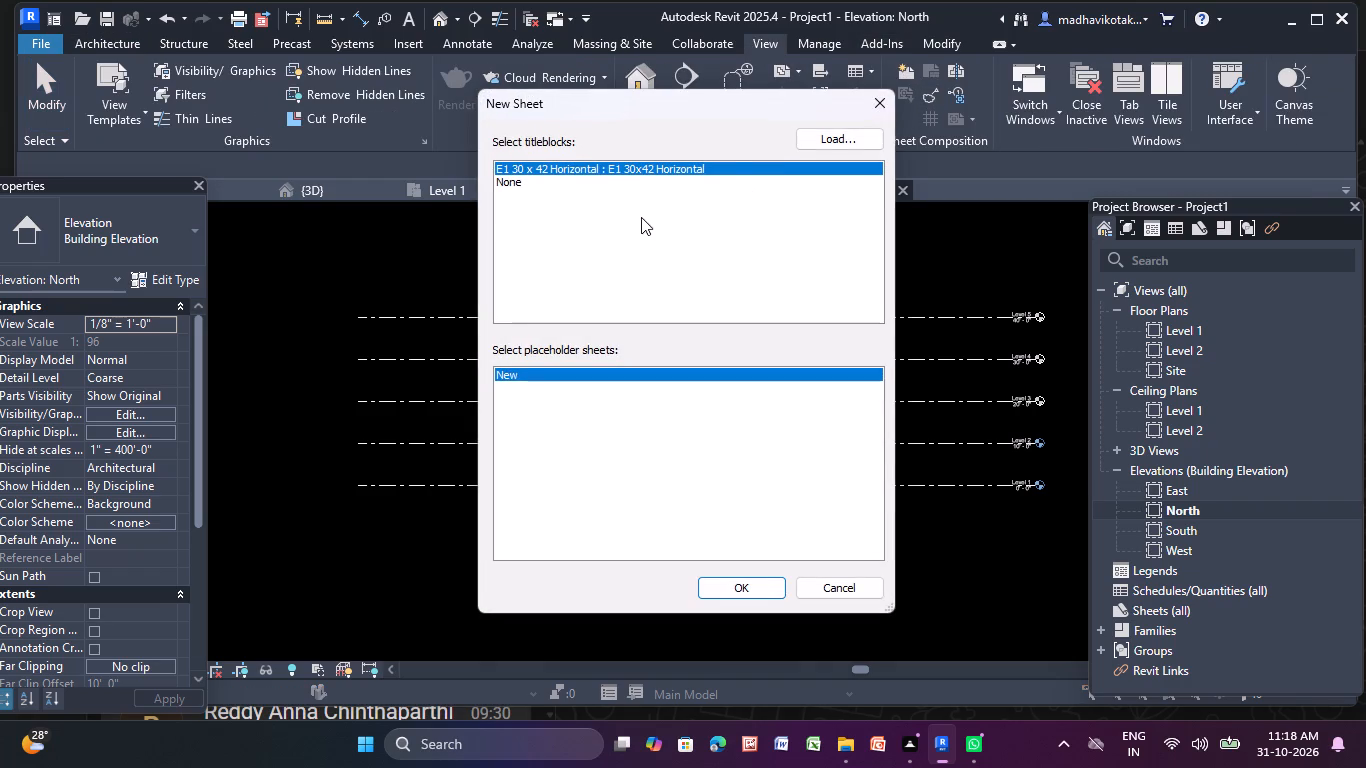
click(878, 96)
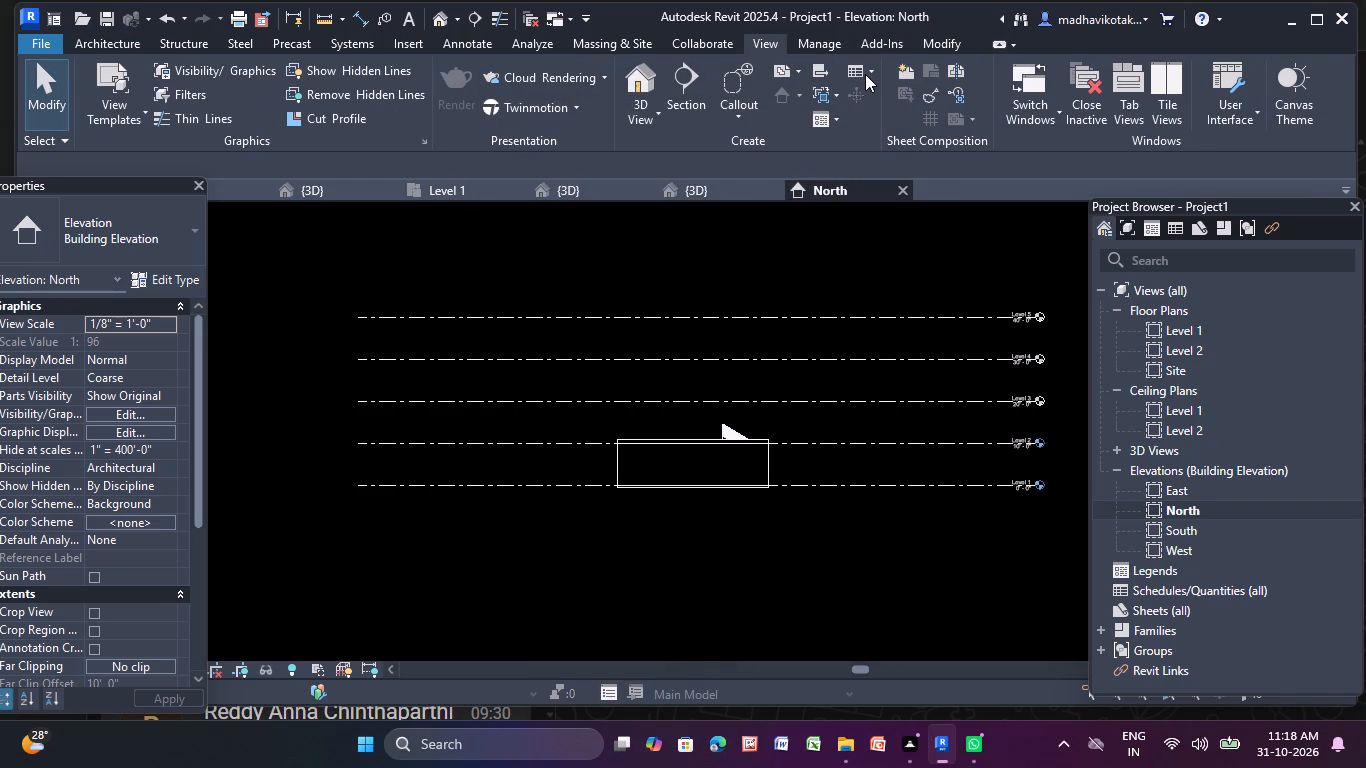
click(792, 74)
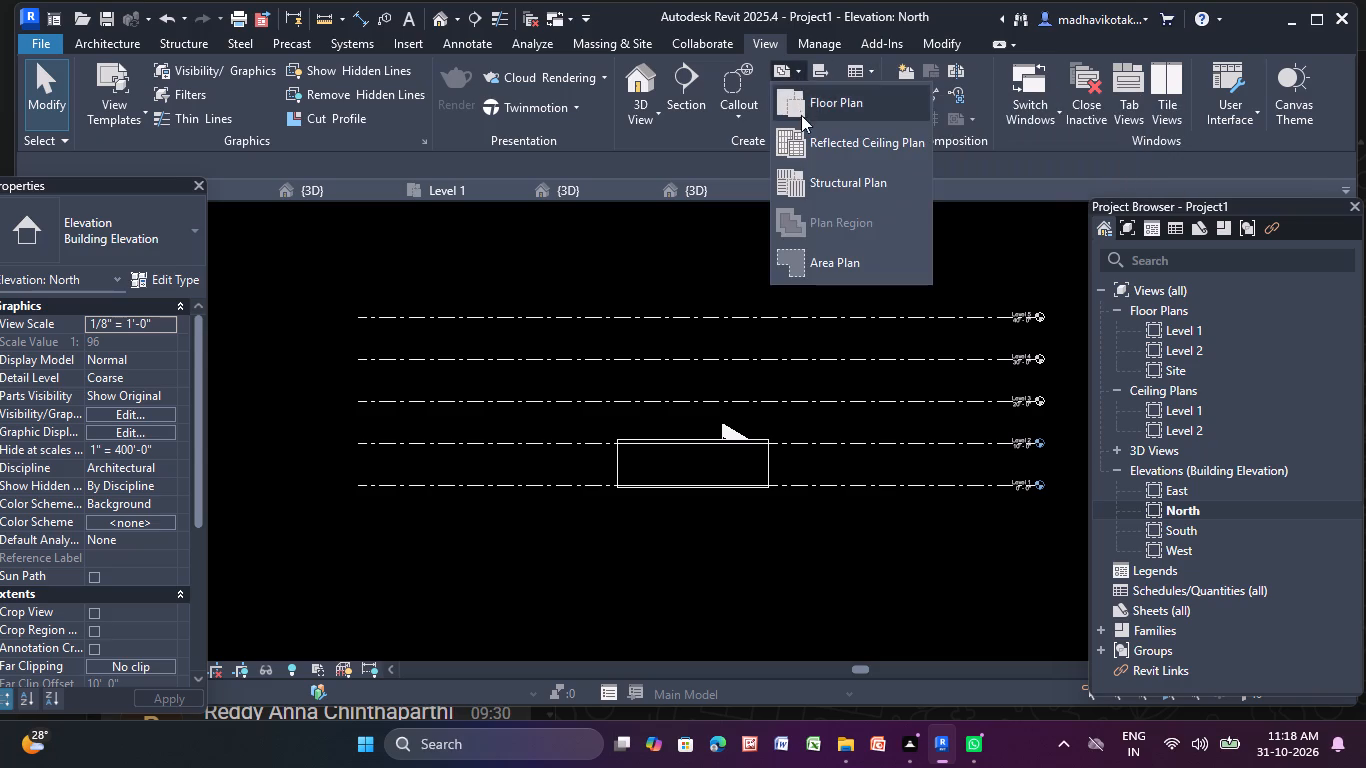
click(810, 104)
drag(632, 282, 626, 323)
click(671, 563)
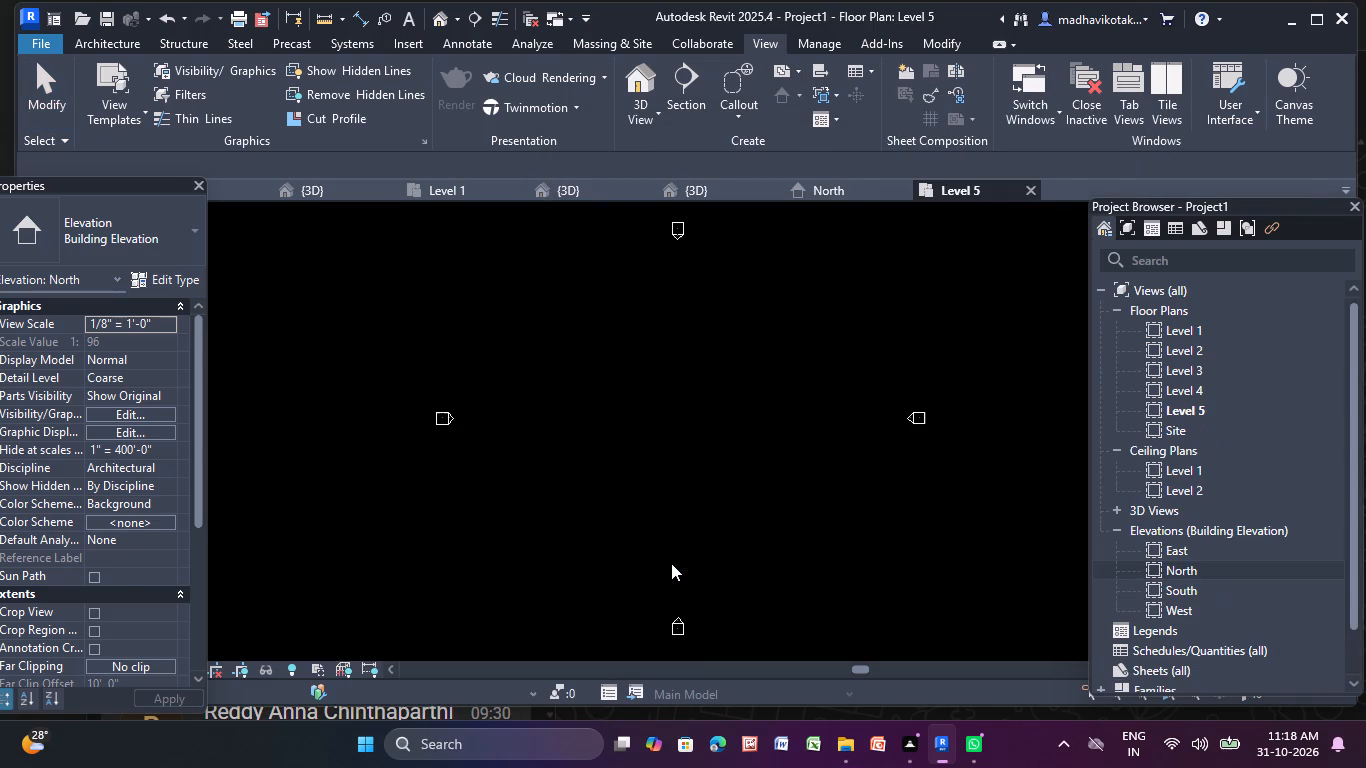
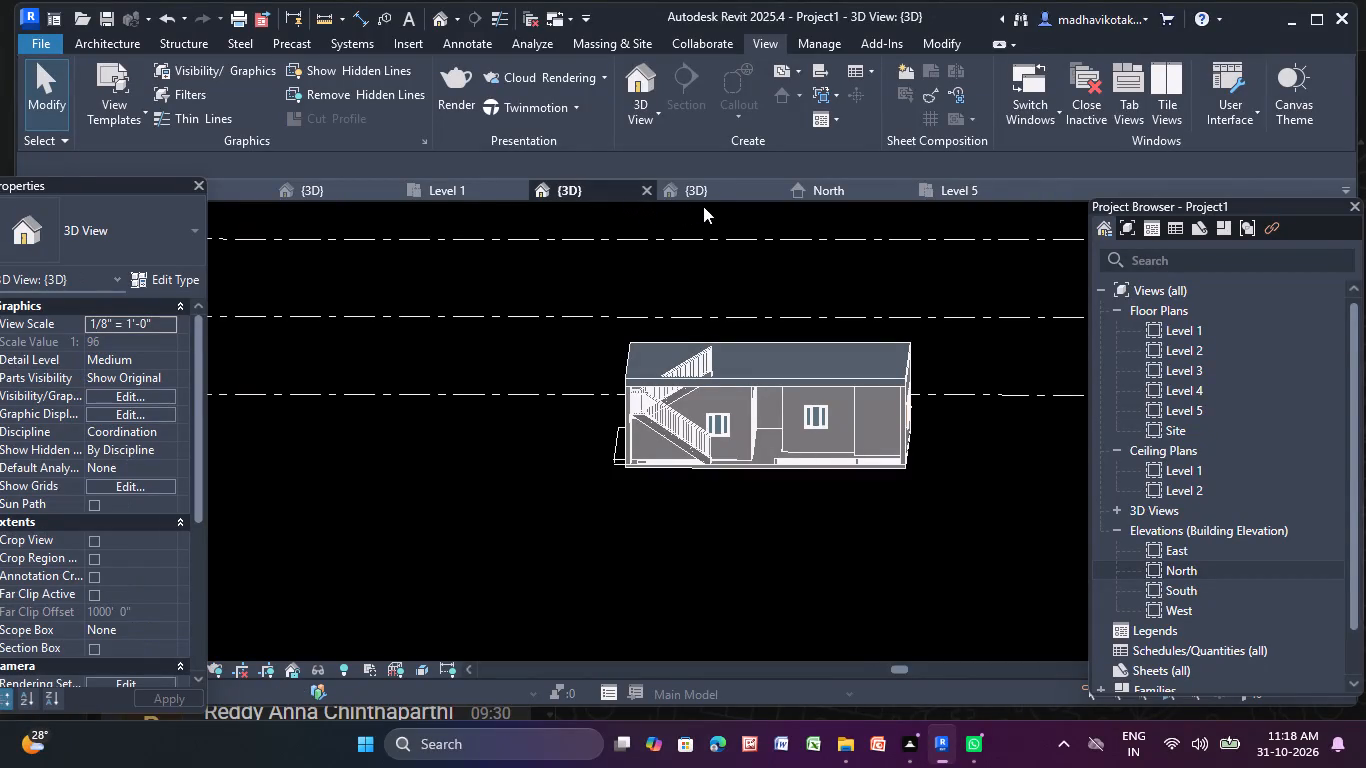
Compare the tower in the MADHU 2 project's 3D view with this project's building and level lines in 3D.
click(735, 192)
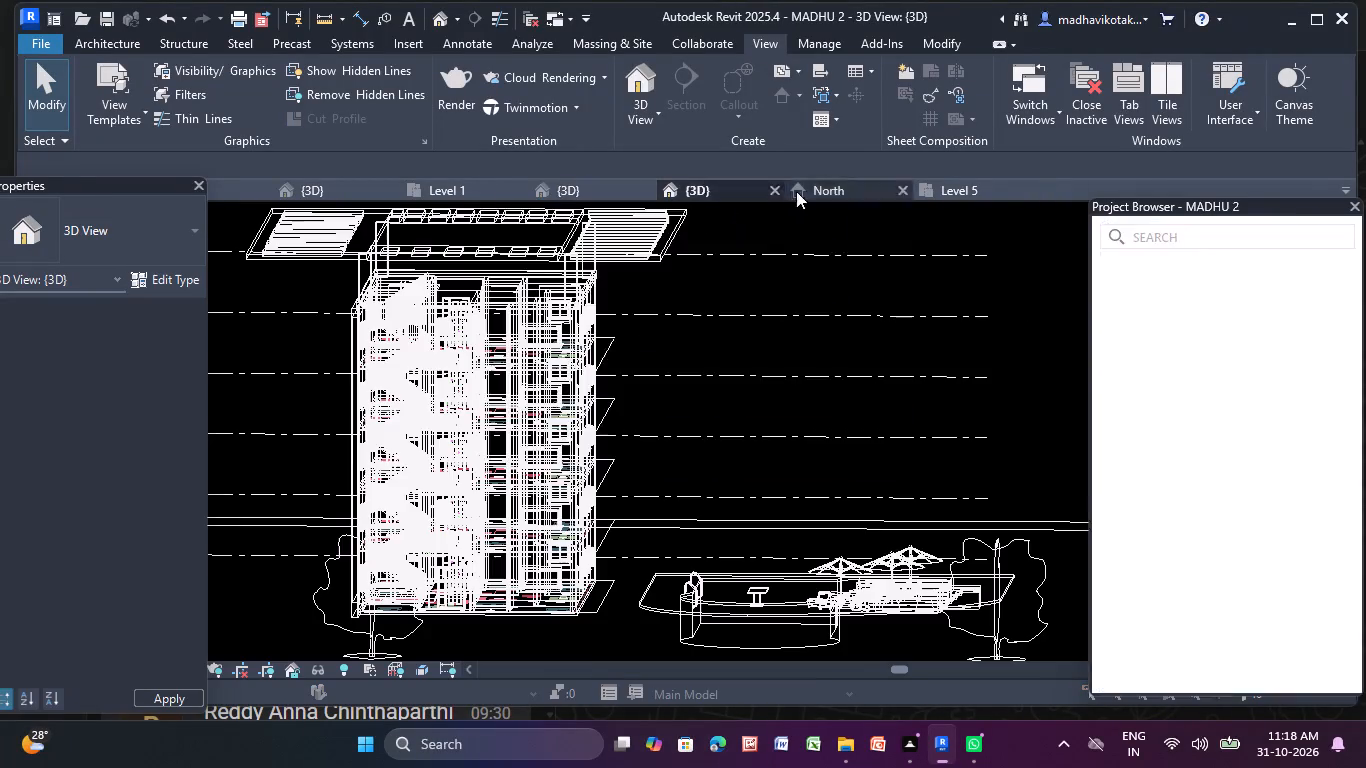
click(839, 195)
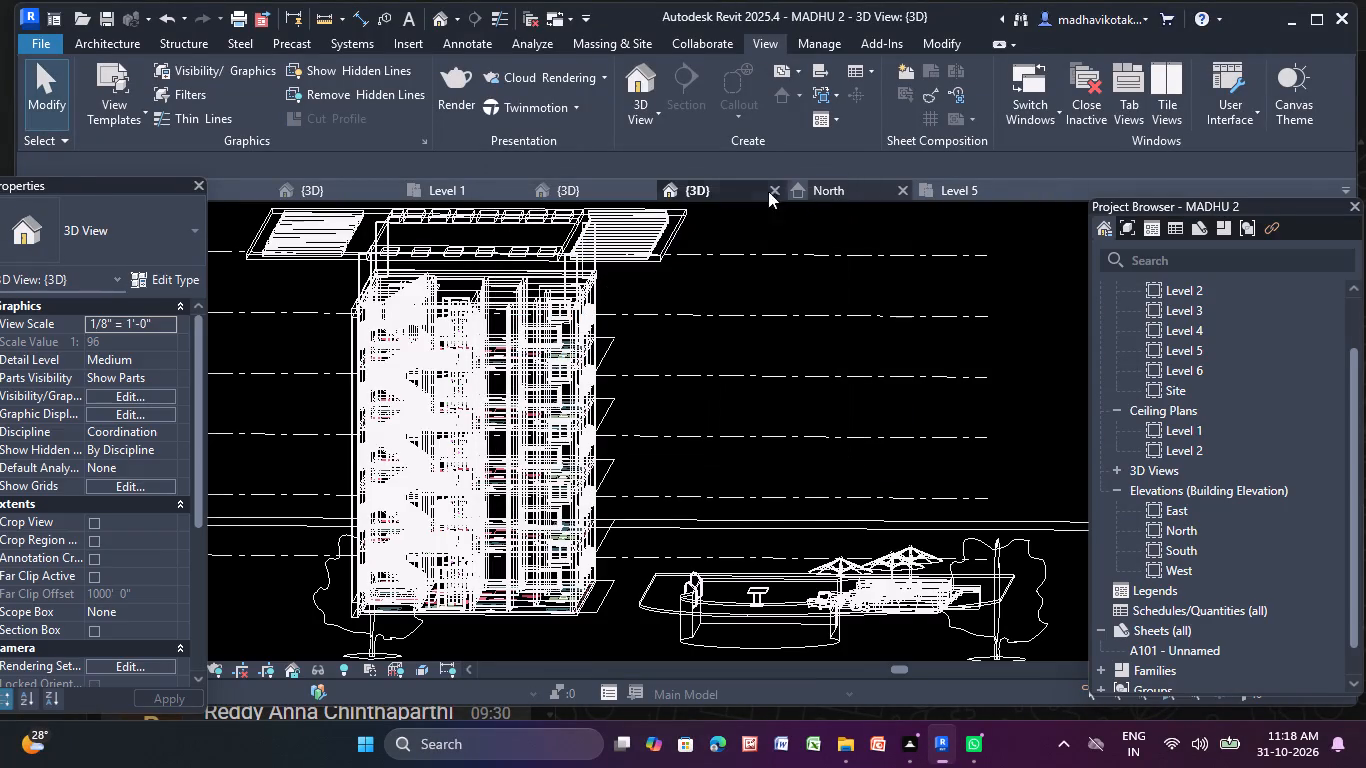
click(609, 185)
scroll(835, 258, down, 2)
middle_drag(825, 305, 523, 320)
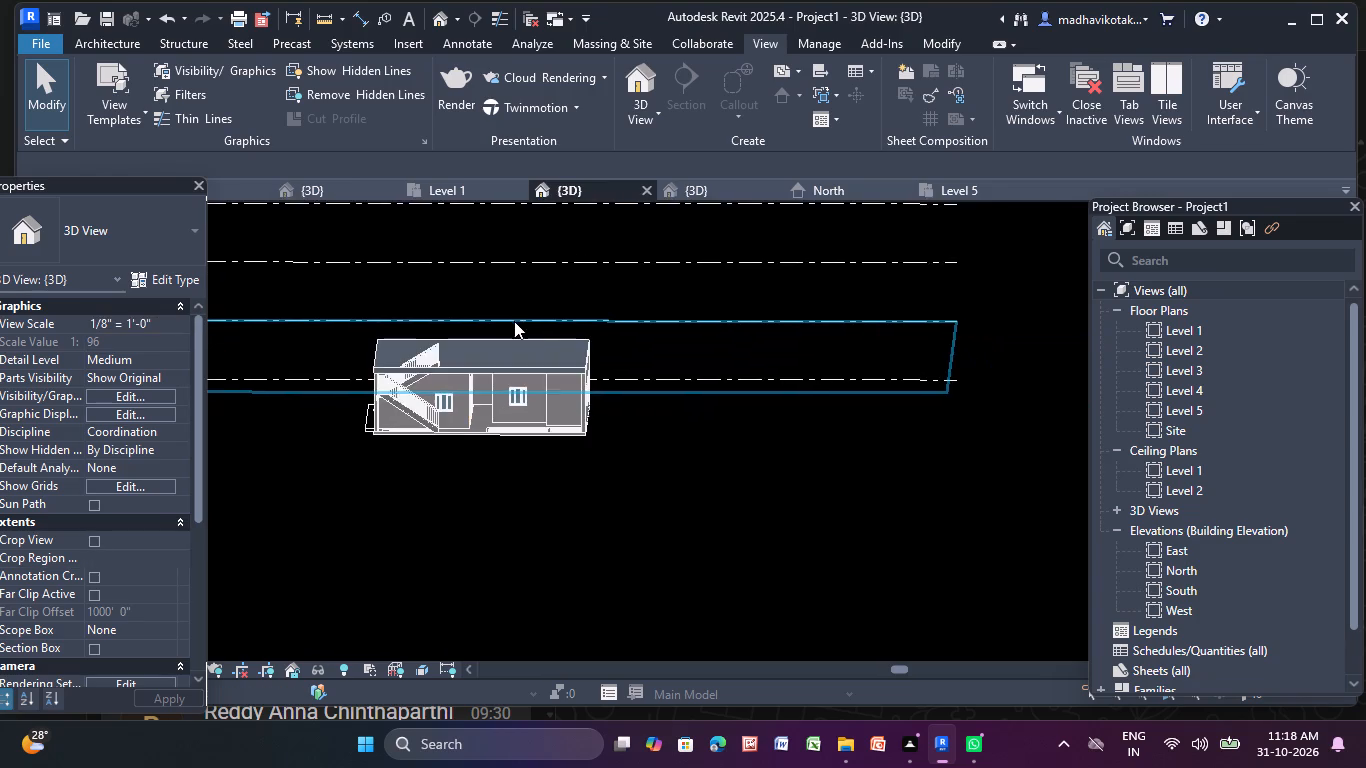
scroll(521, 325, down, 1)
middle_drag(619, 512, 826, 573)
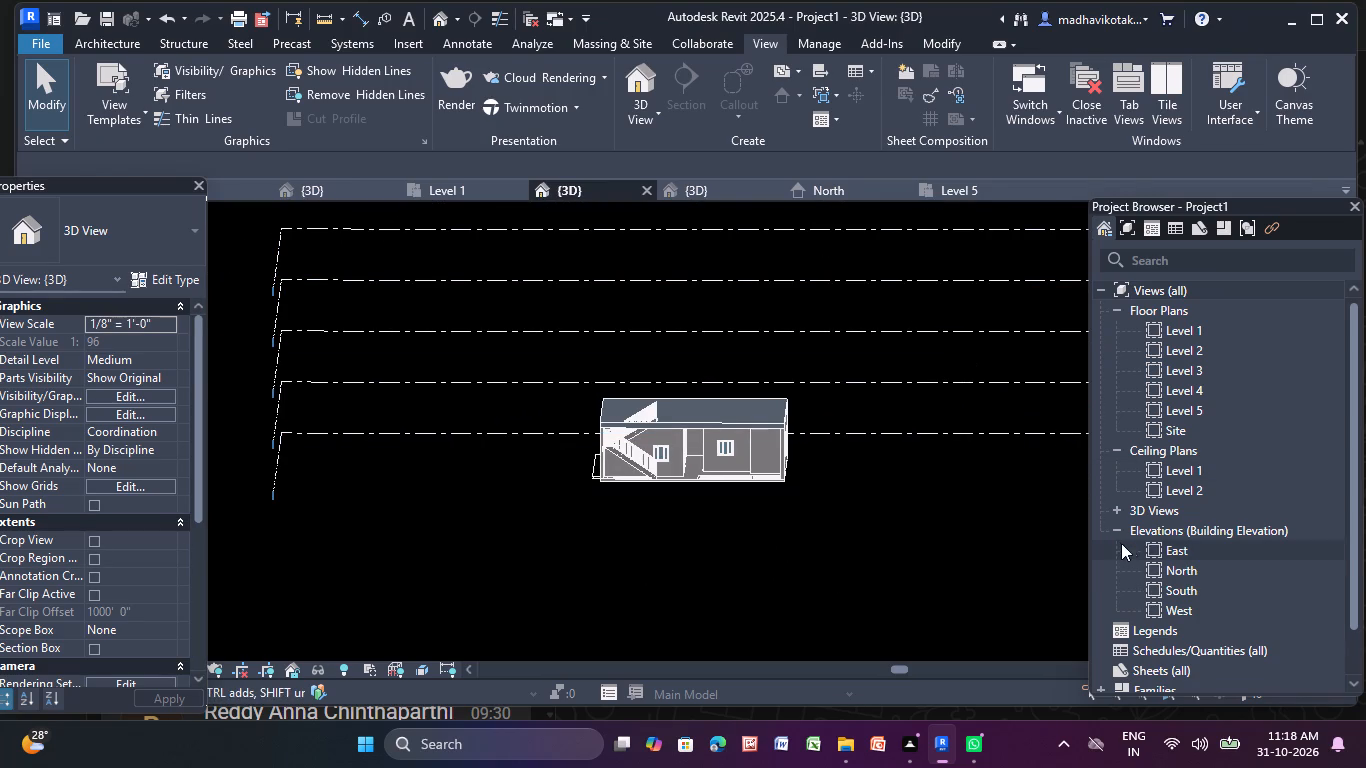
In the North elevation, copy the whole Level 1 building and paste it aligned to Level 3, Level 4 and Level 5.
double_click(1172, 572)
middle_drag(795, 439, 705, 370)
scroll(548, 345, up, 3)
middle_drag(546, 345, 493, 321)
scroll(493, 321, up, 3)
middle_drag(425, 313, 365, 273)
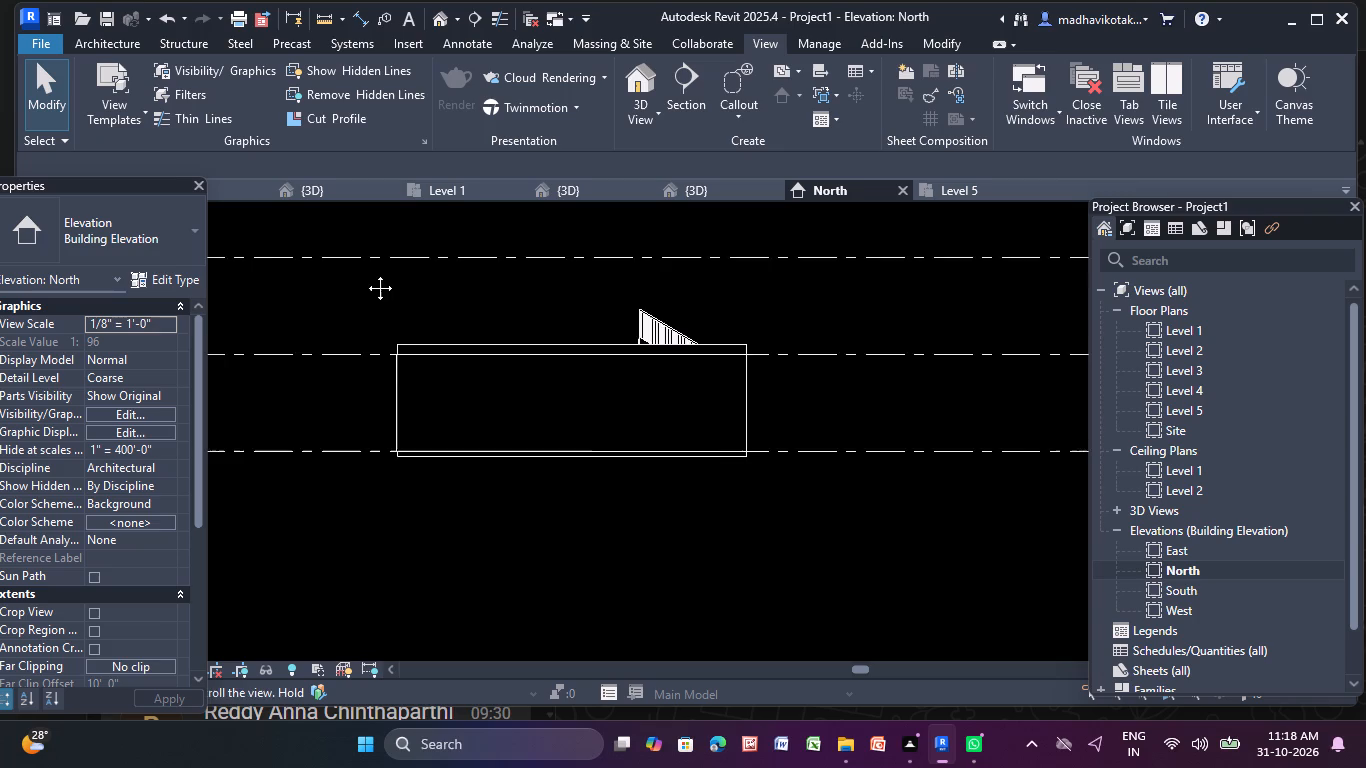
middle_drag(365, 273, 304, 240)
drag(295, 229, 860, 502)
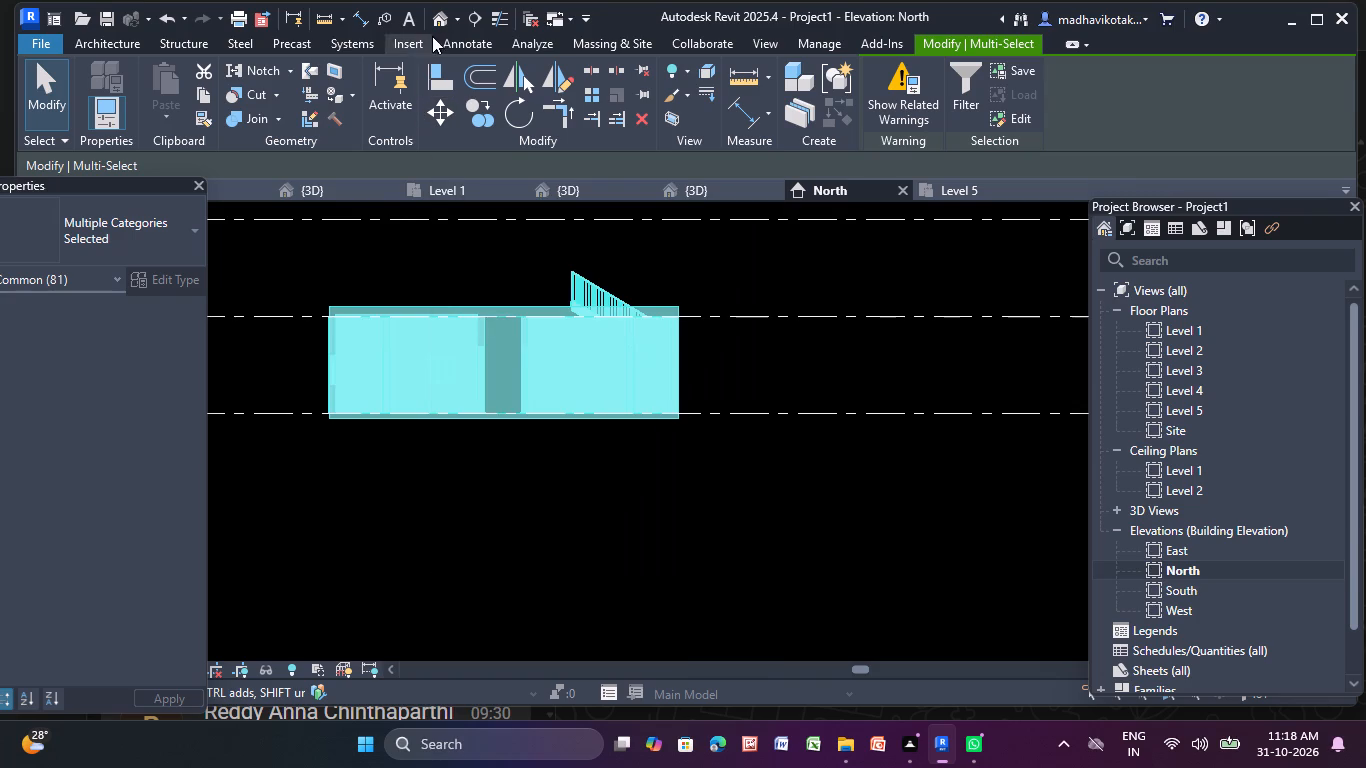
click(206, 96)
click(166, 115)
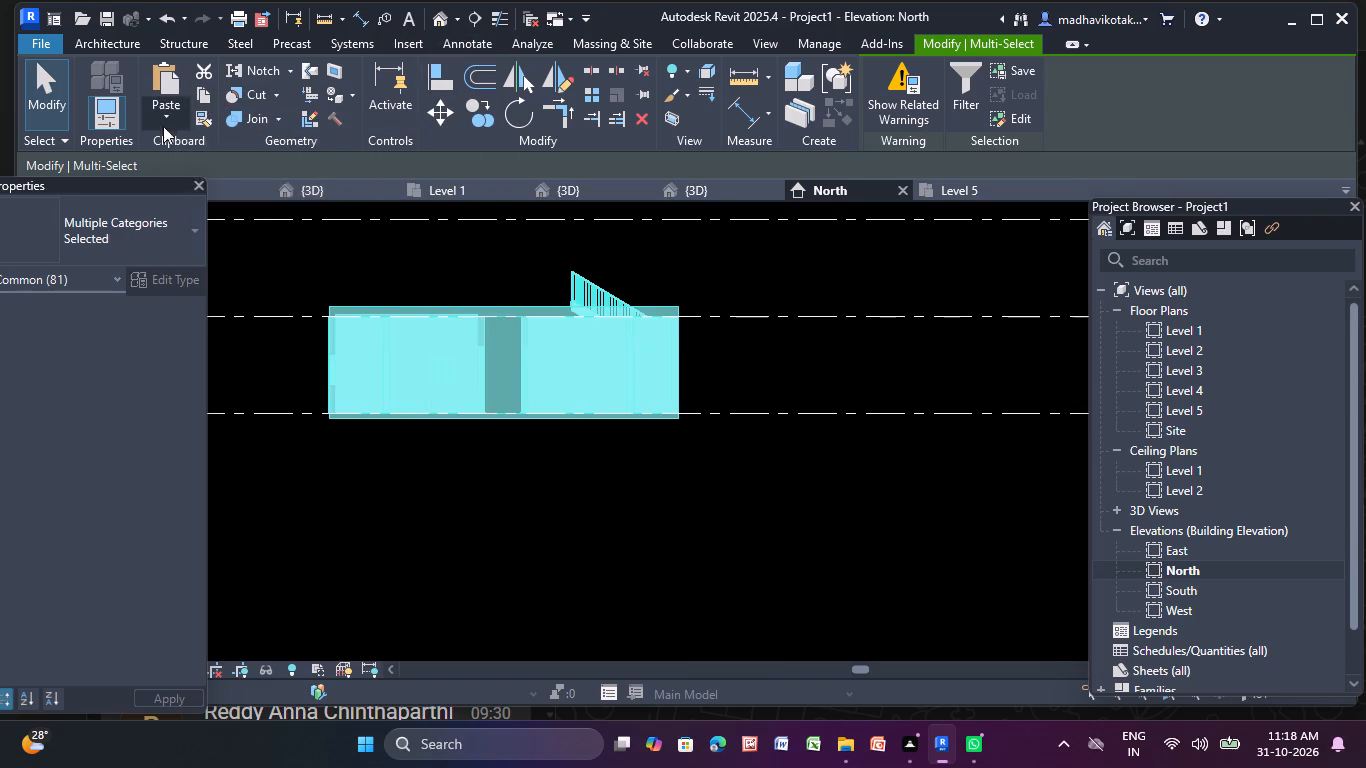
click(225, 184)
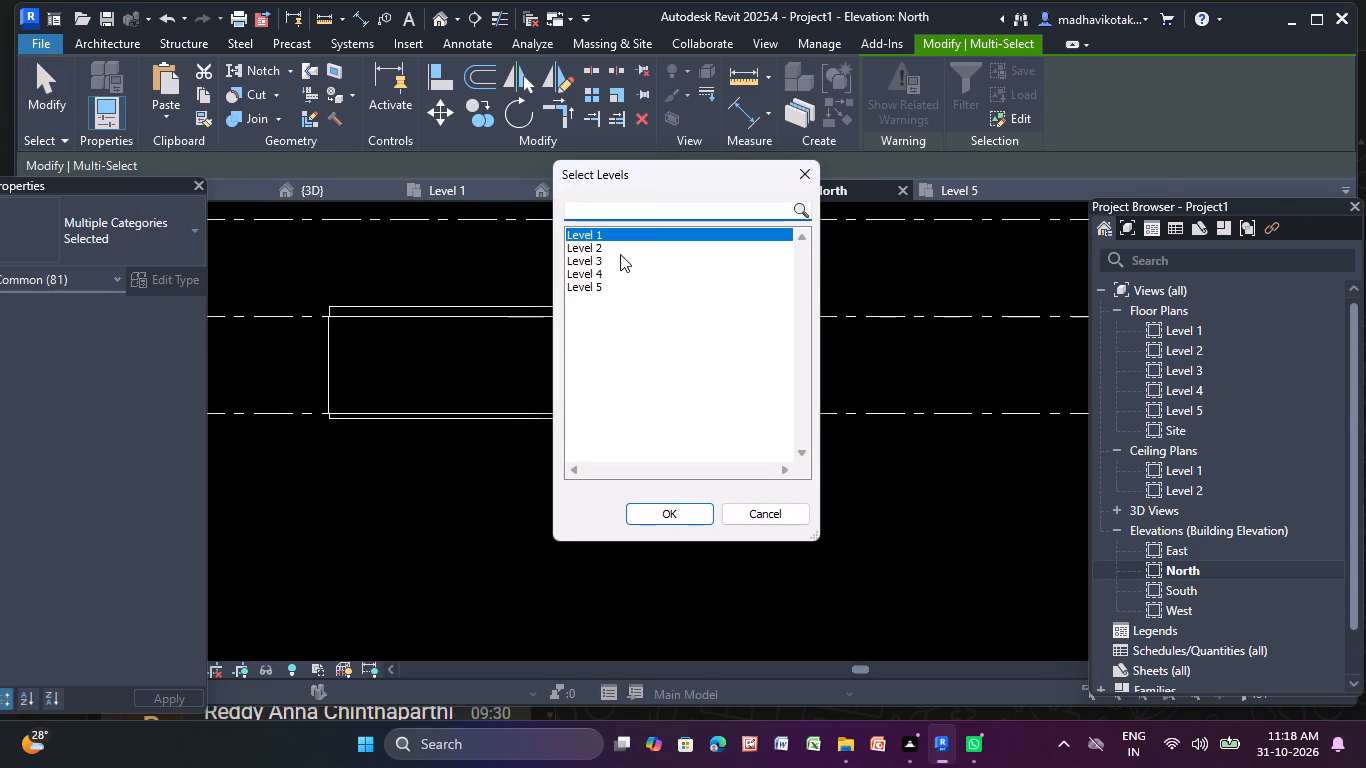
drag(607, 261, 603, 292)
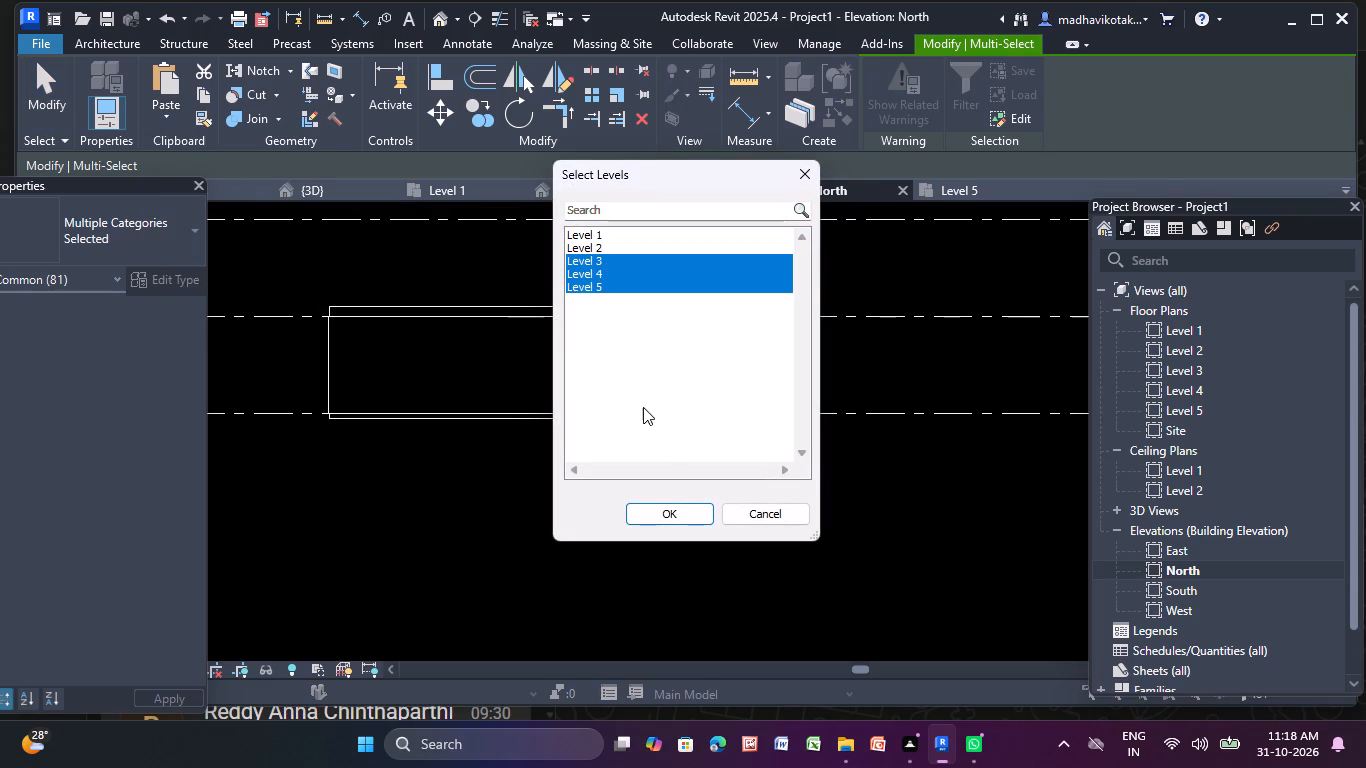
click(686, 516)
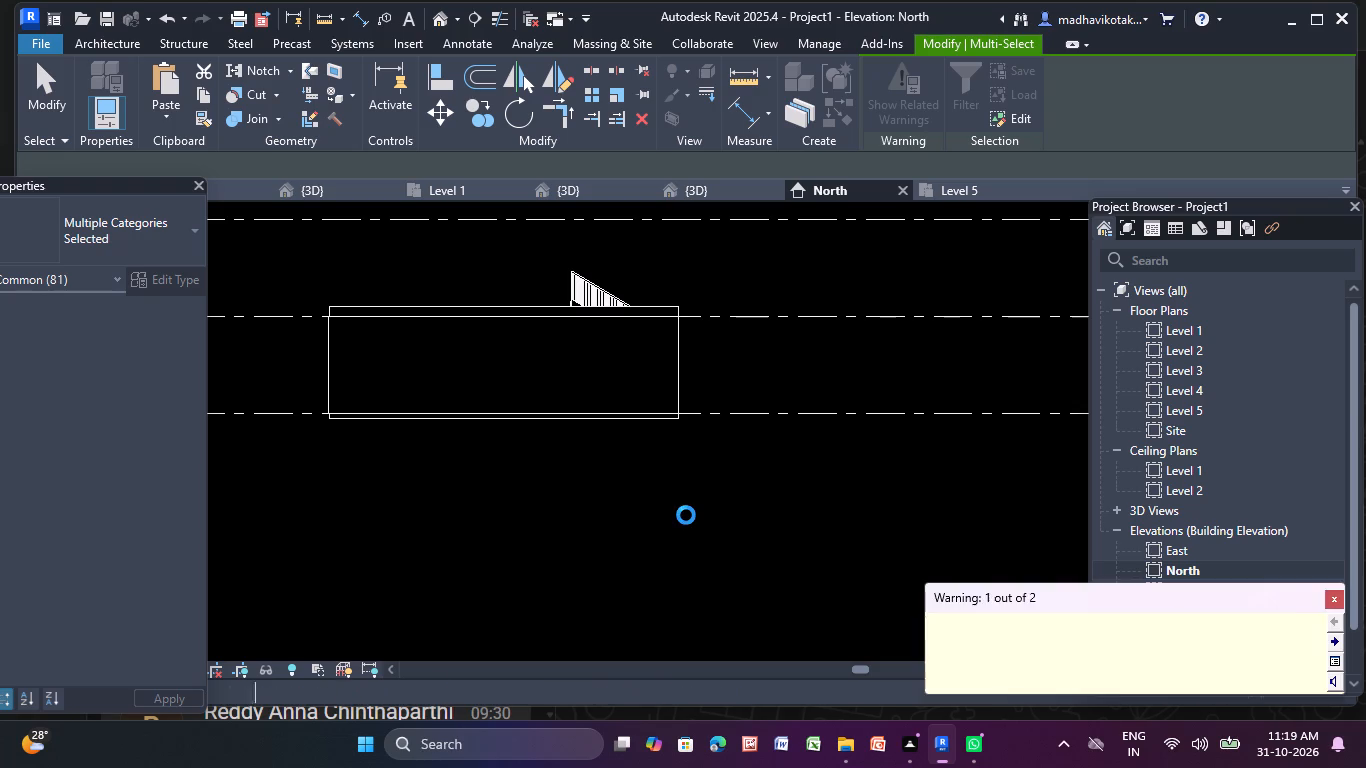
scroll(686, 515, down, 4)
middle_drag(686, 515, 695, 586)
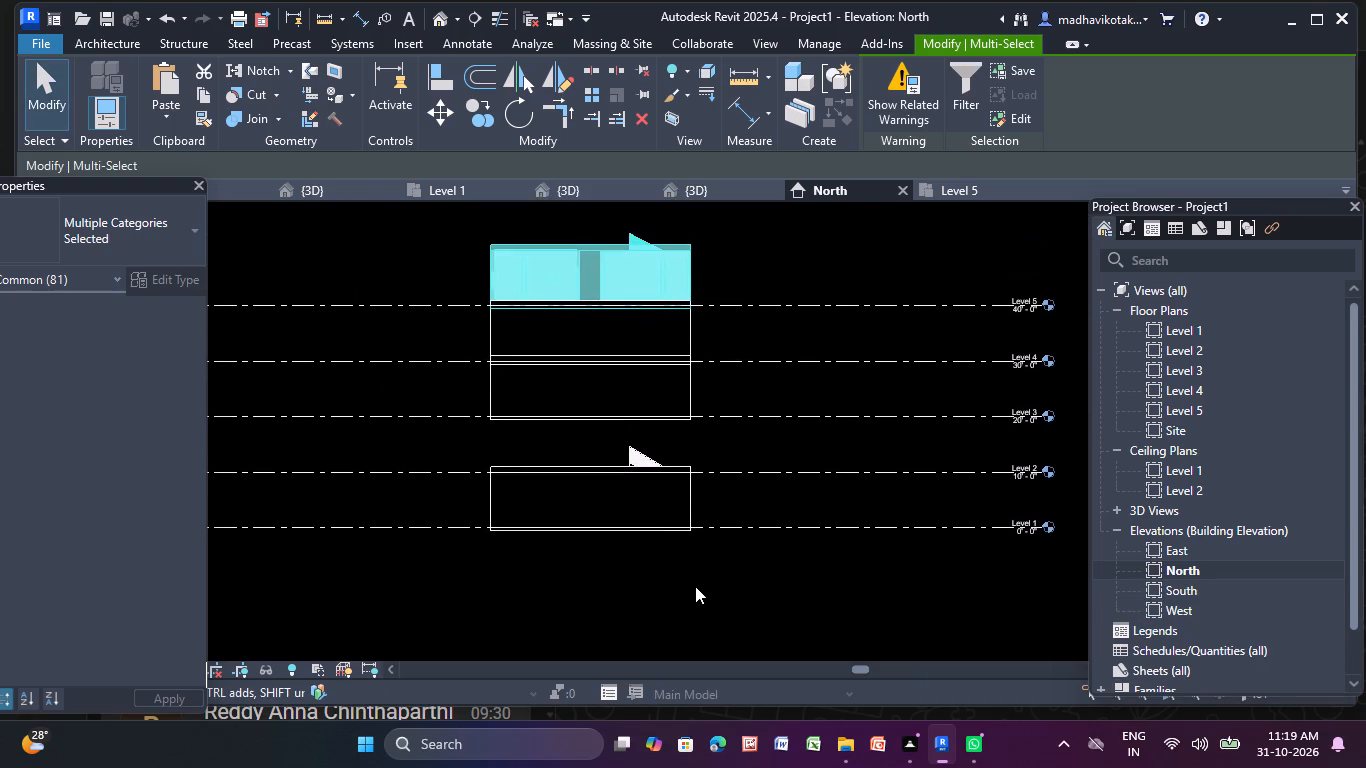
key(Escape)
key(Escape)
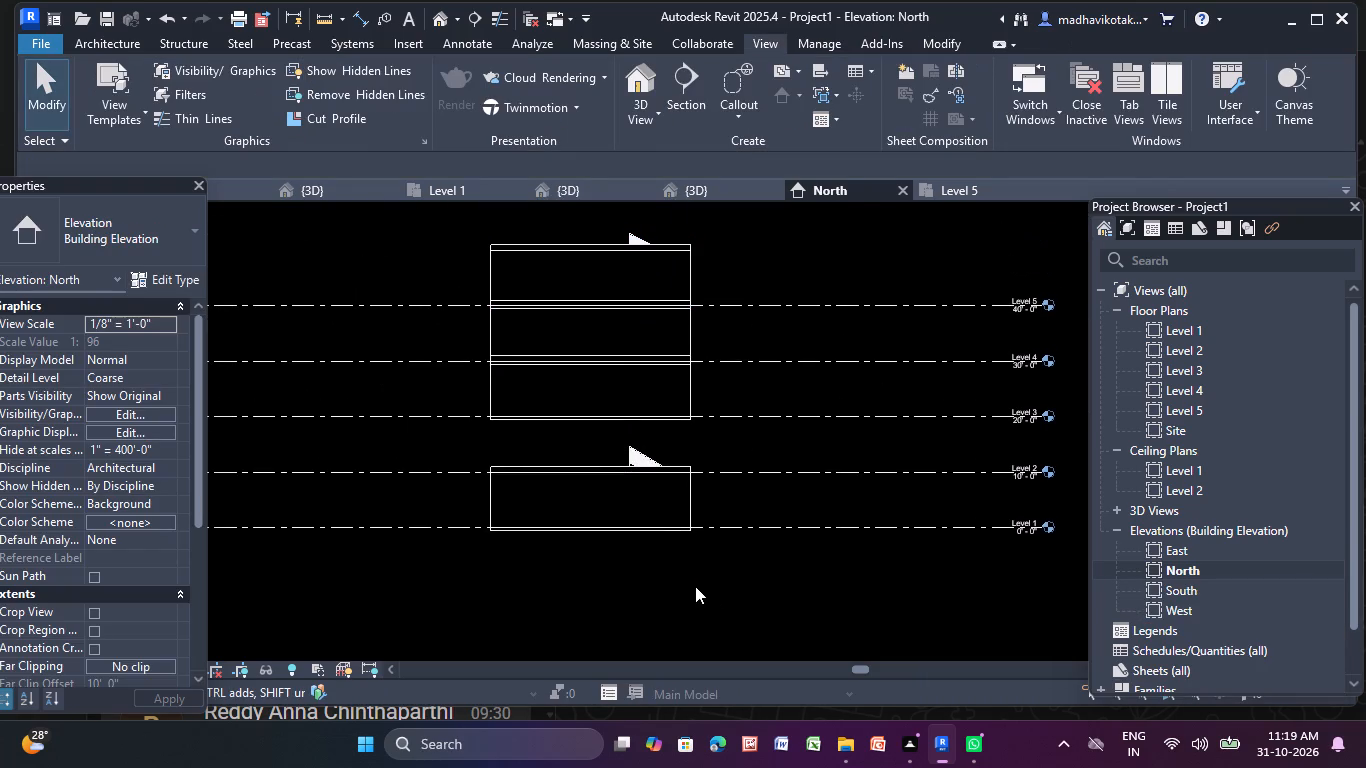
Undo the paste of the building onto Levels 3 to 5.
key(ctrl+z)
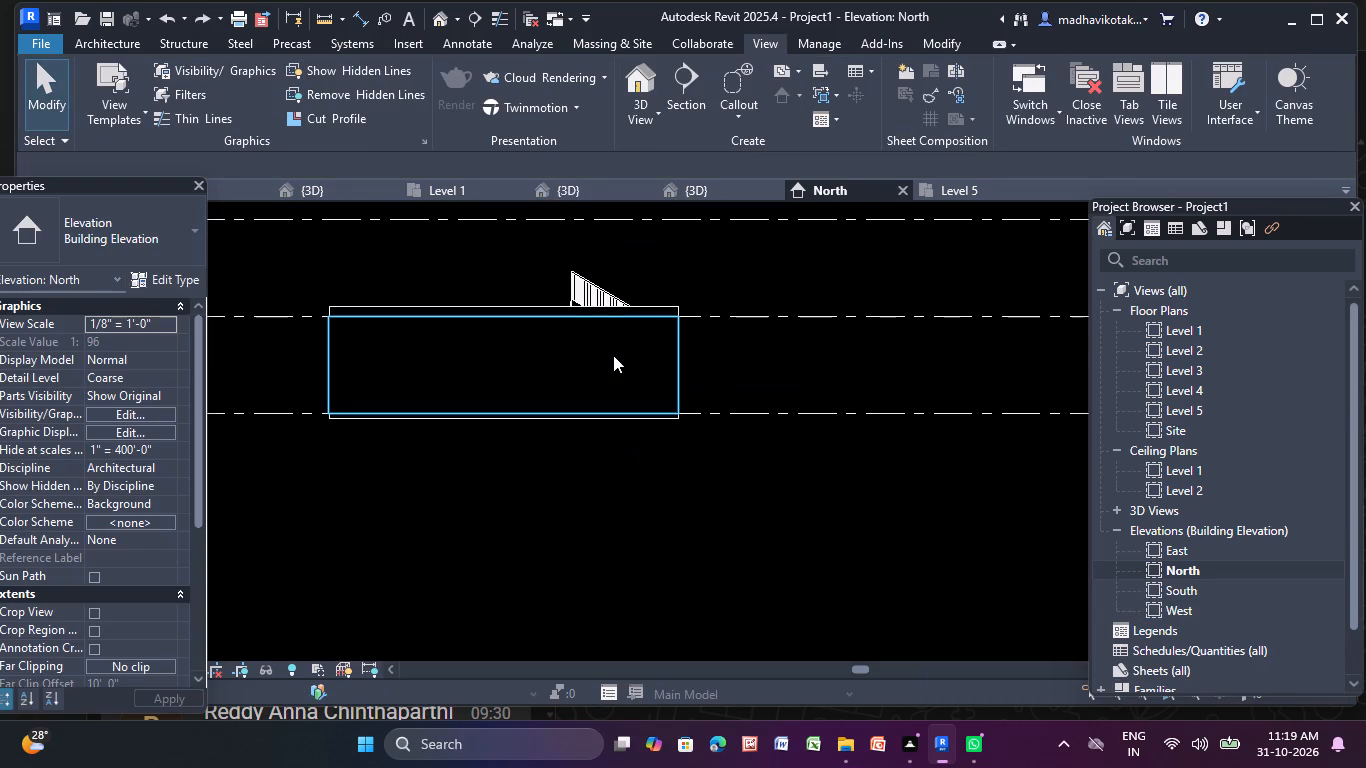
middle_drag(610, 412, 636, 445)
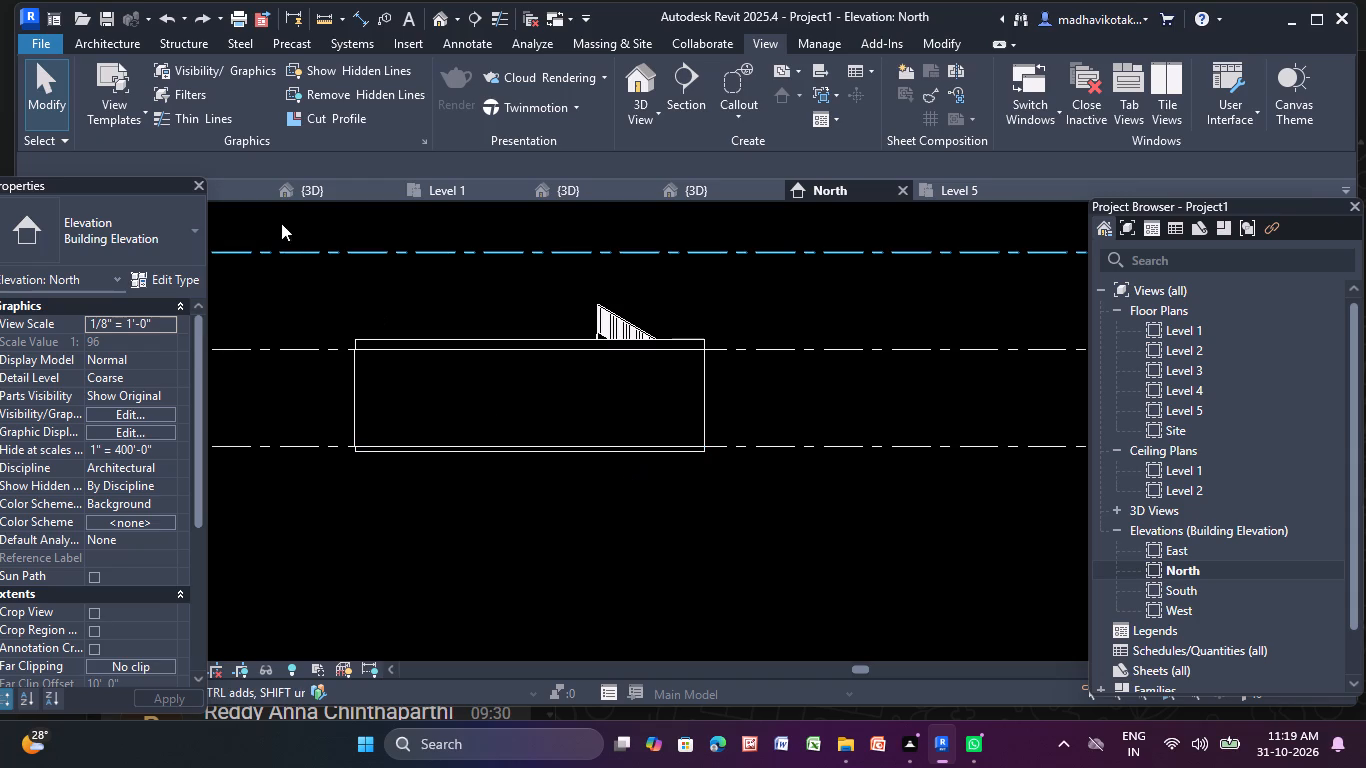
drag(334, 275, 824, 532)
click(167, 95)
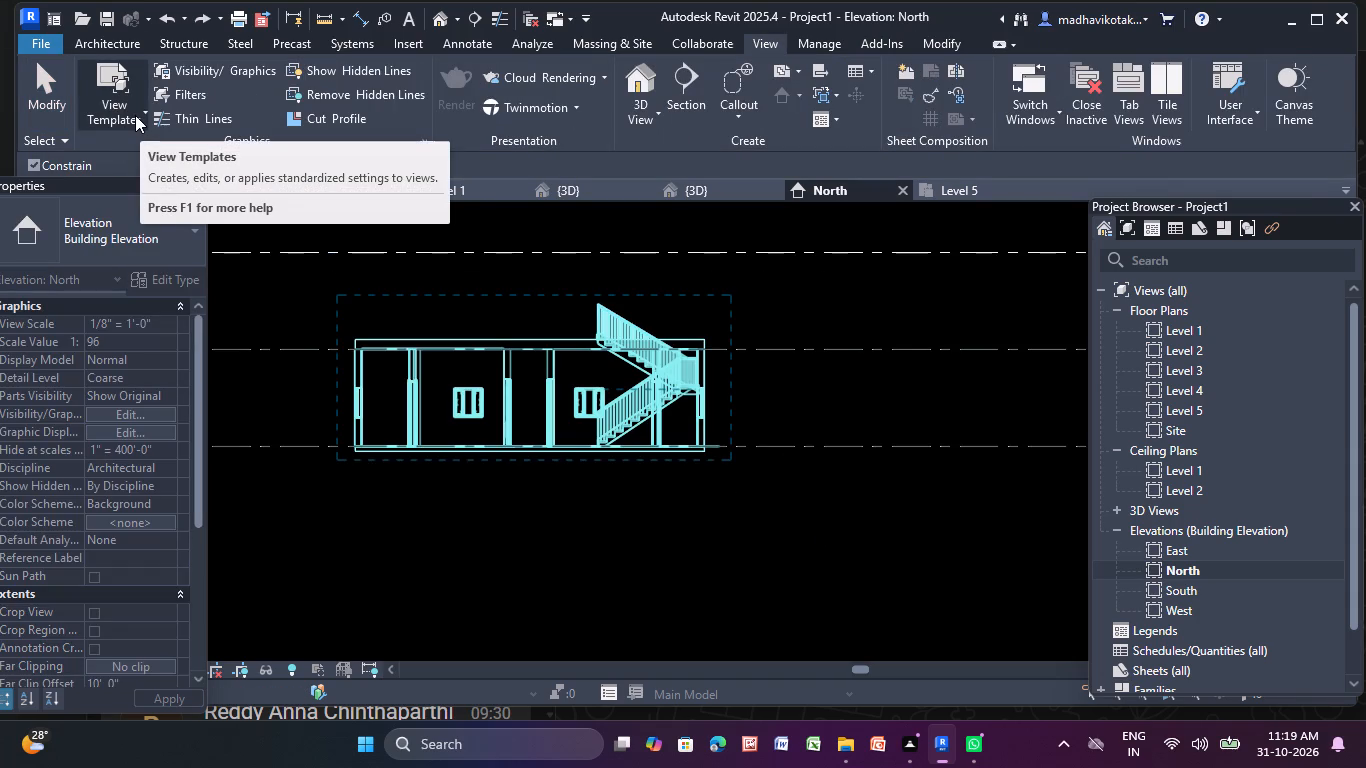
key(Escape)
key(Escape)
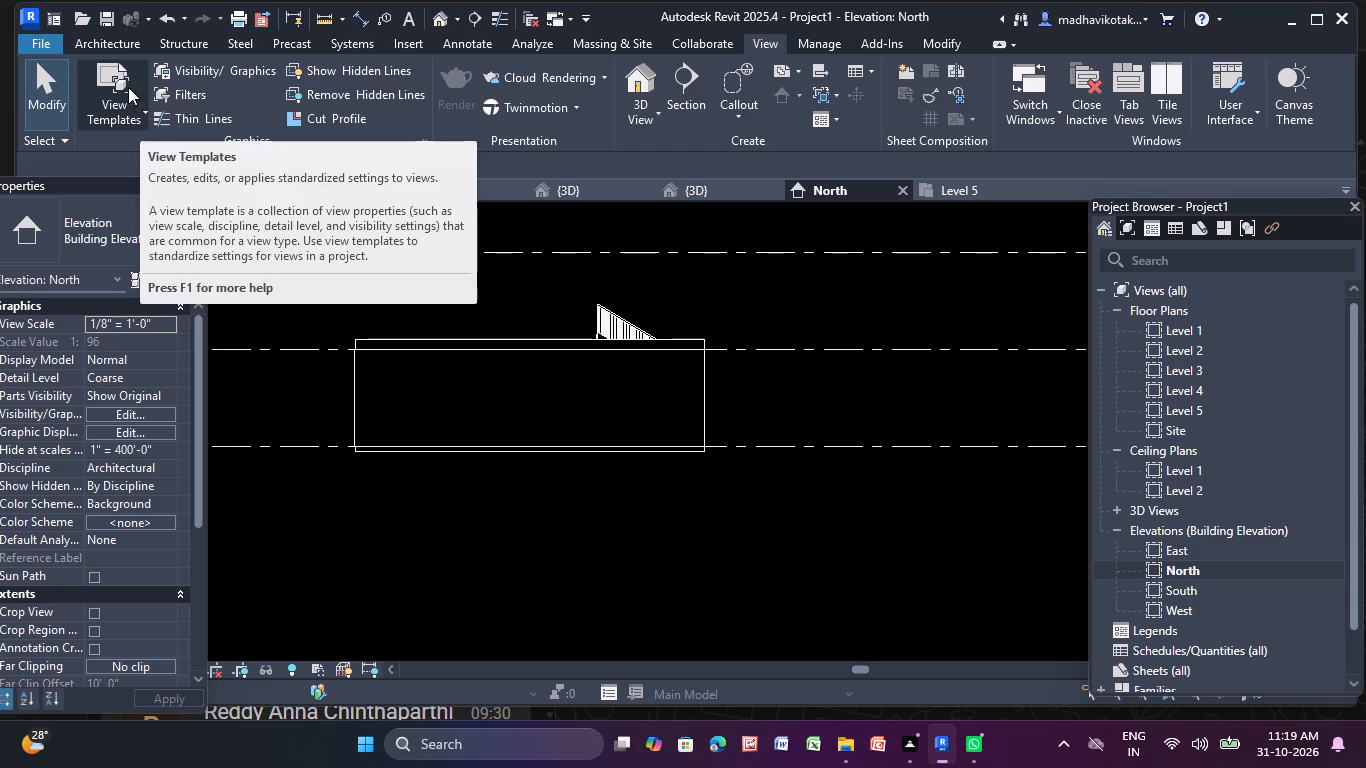
Copy the whole Level 1 building in the North elevation and paste it aligned to Level 2, Level 3 and Level 4.
click(104, 46)
drag(307, 276, 889, 516)
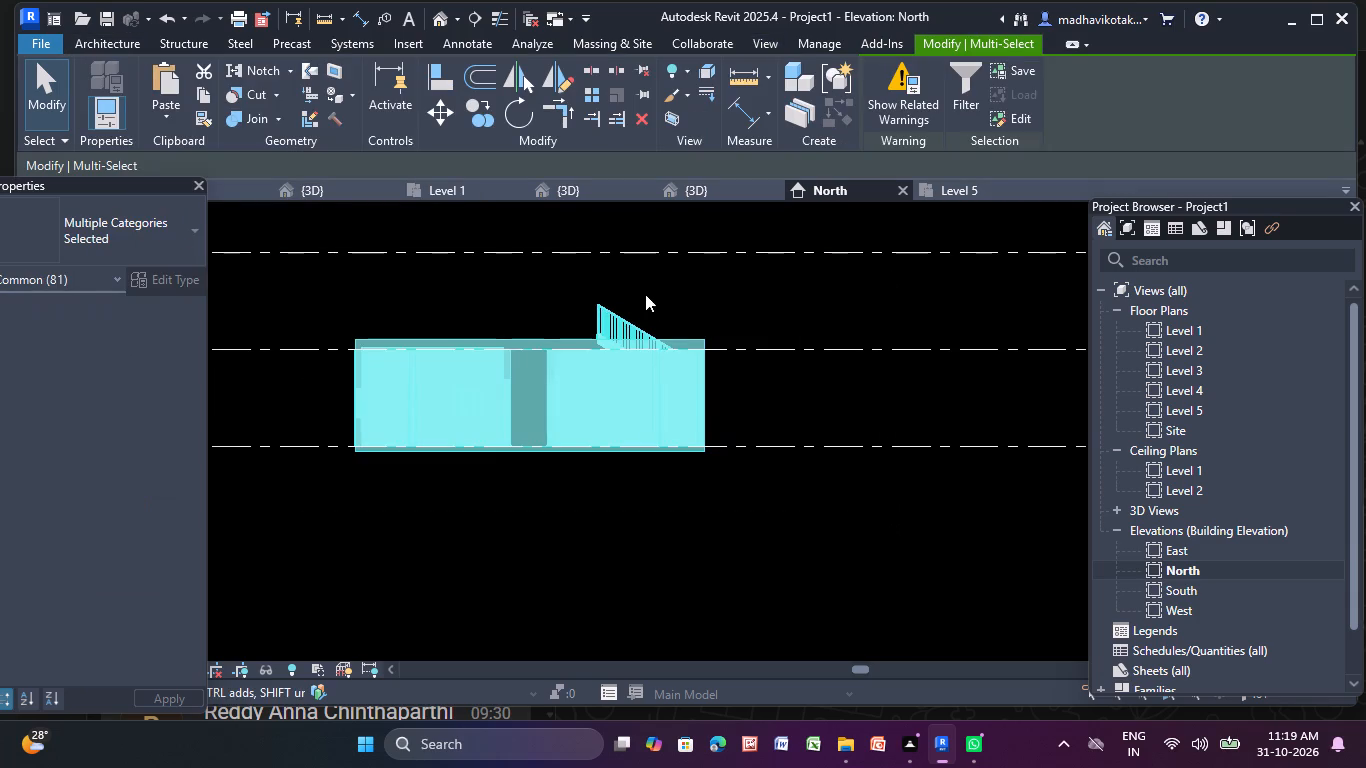
click(209, 99)
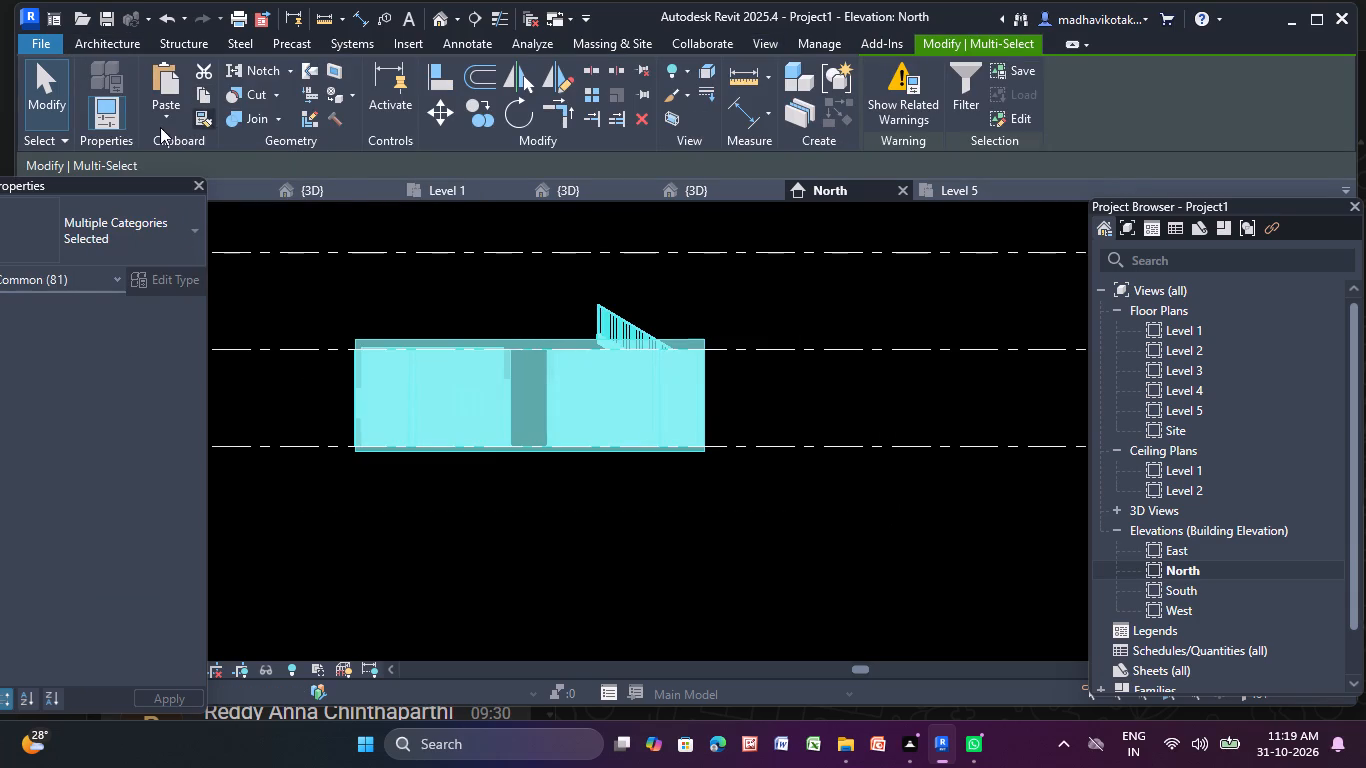
click(166, 122)
click(219, 185)
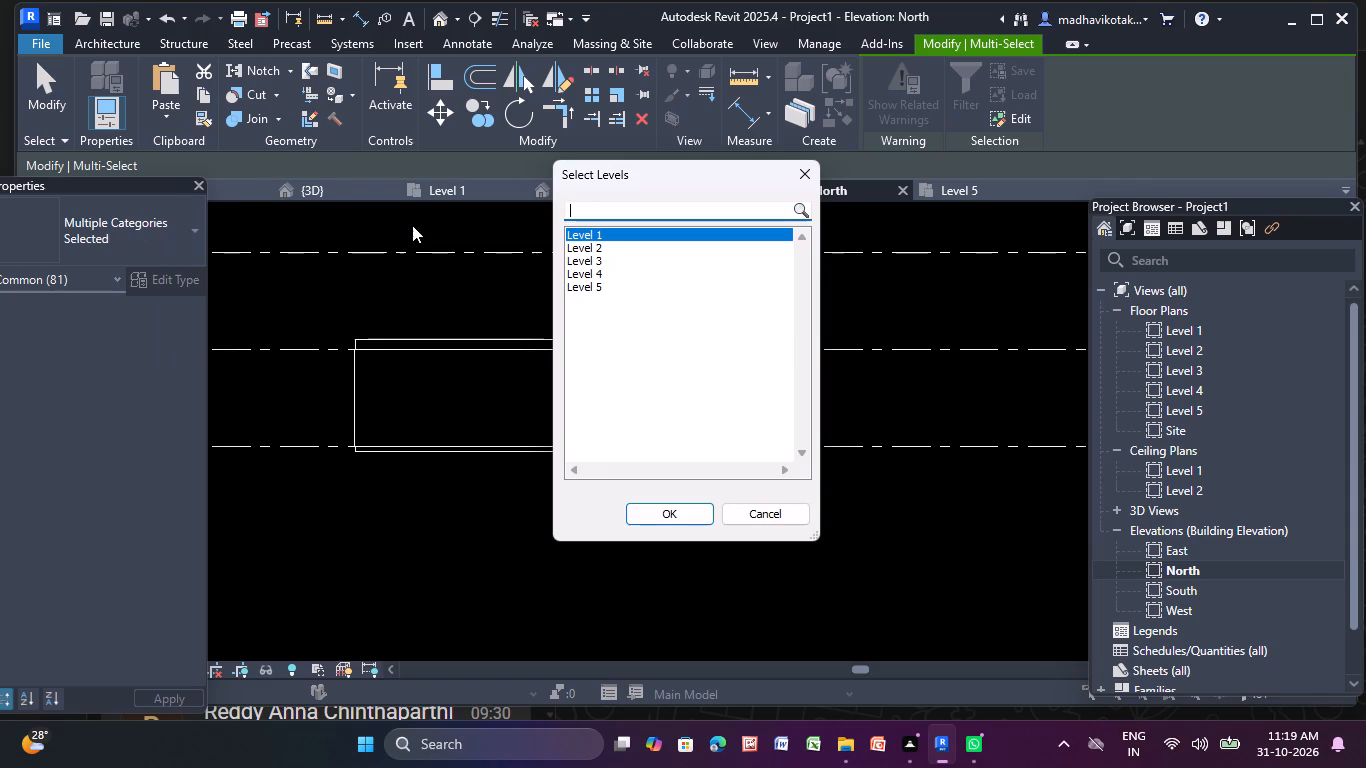
drag(593, 246, 602, 286)
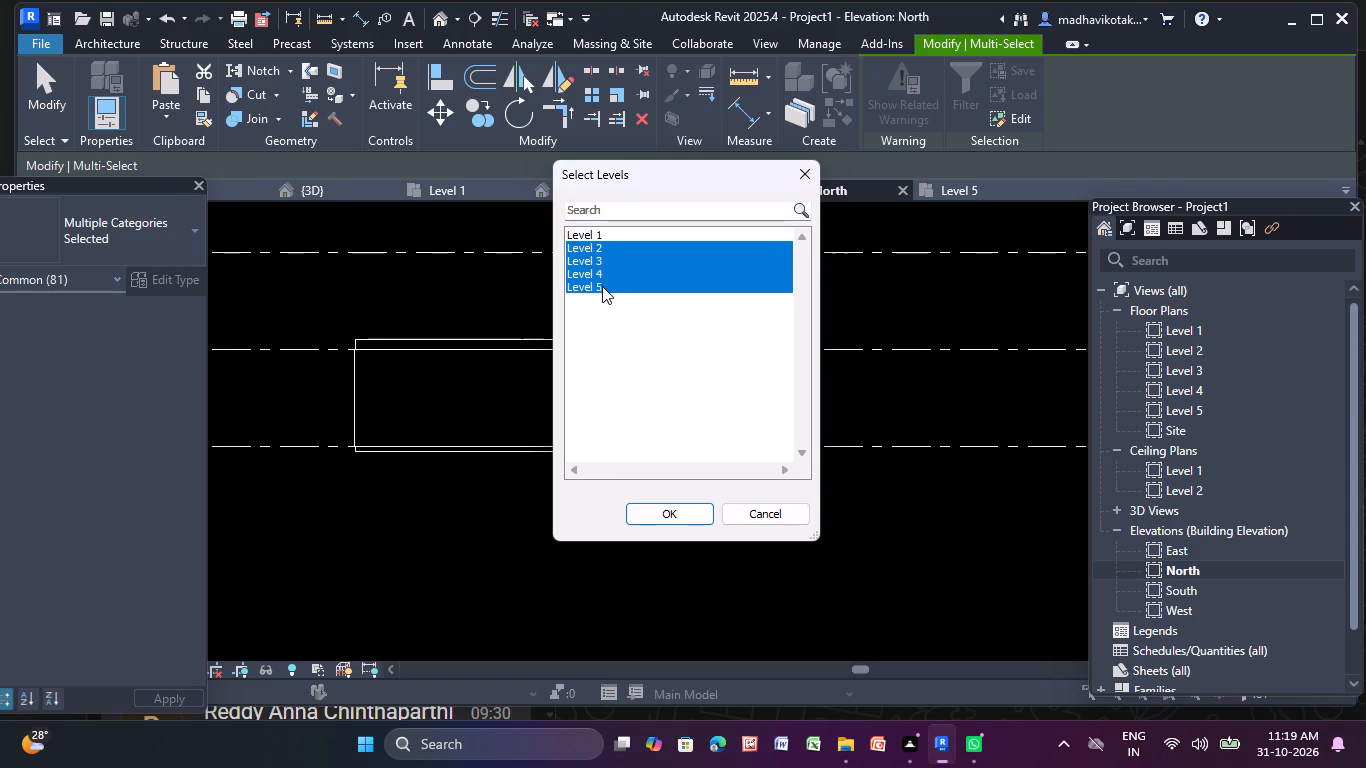
drag(602, 286, 602, 288)
click(590, 288)
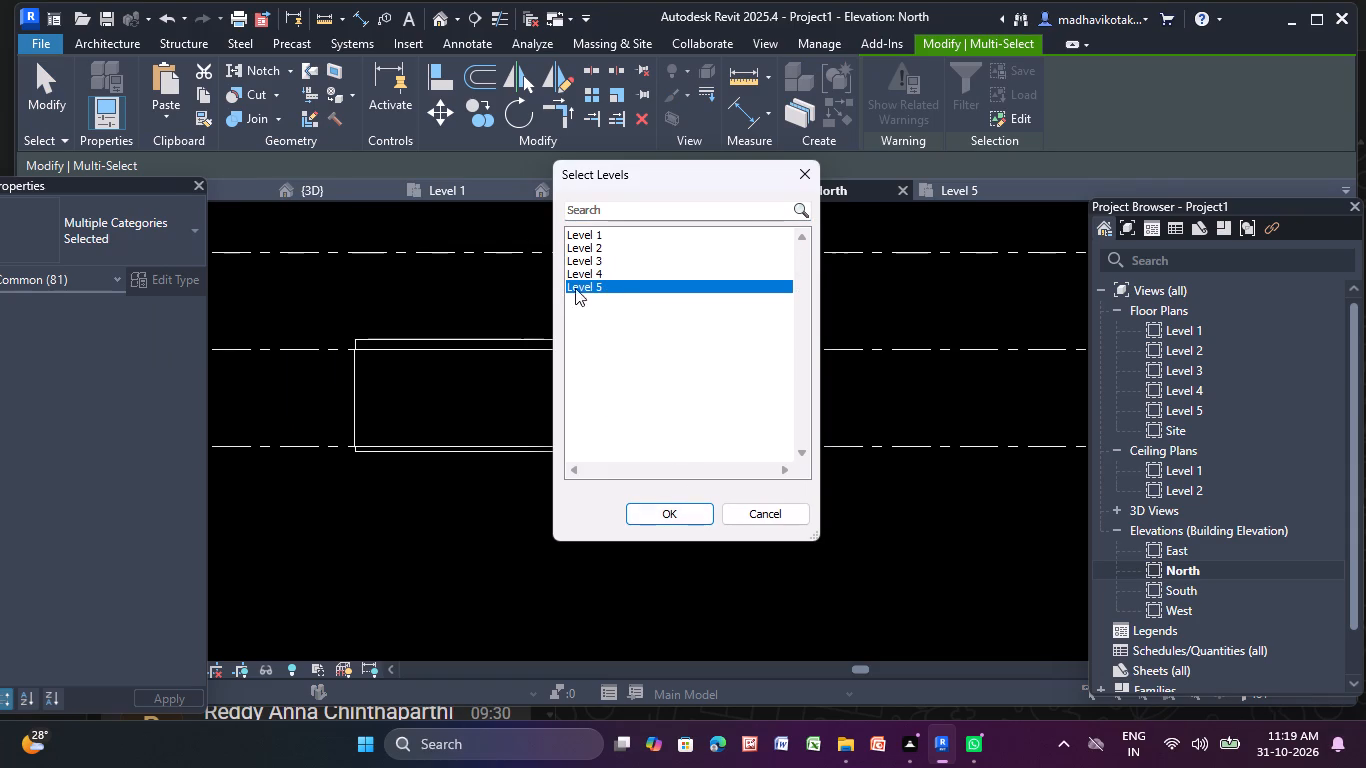
drag(602, 245, 607, 276)
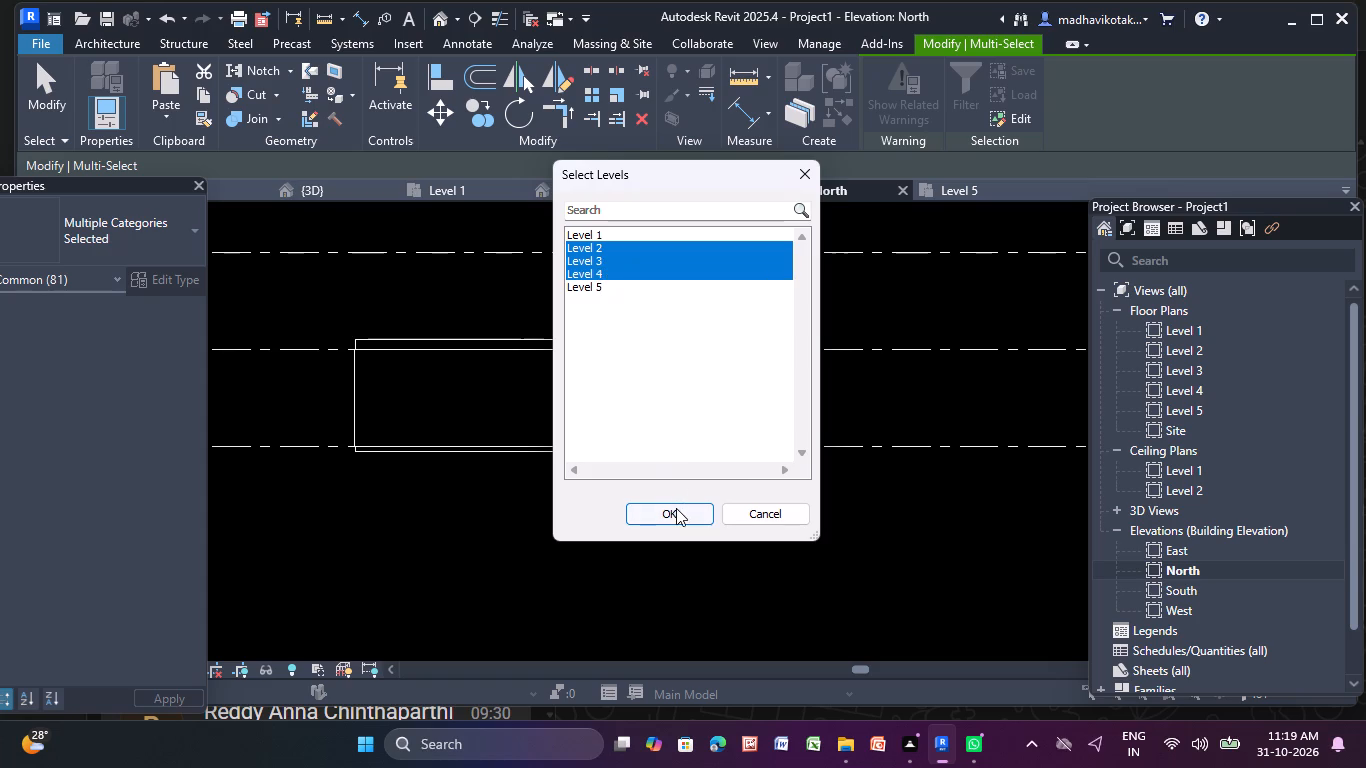
click(676, 508)
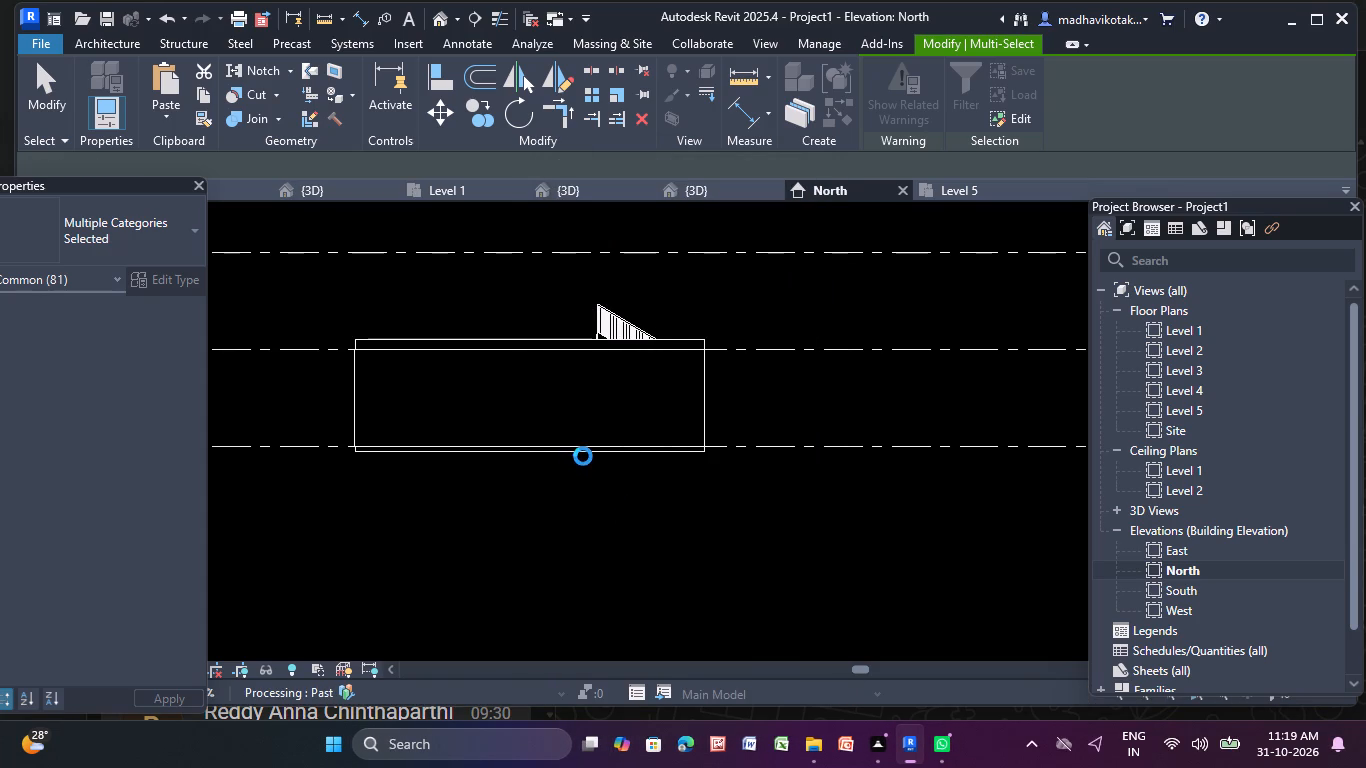
scroll(610, 461, down, 3)
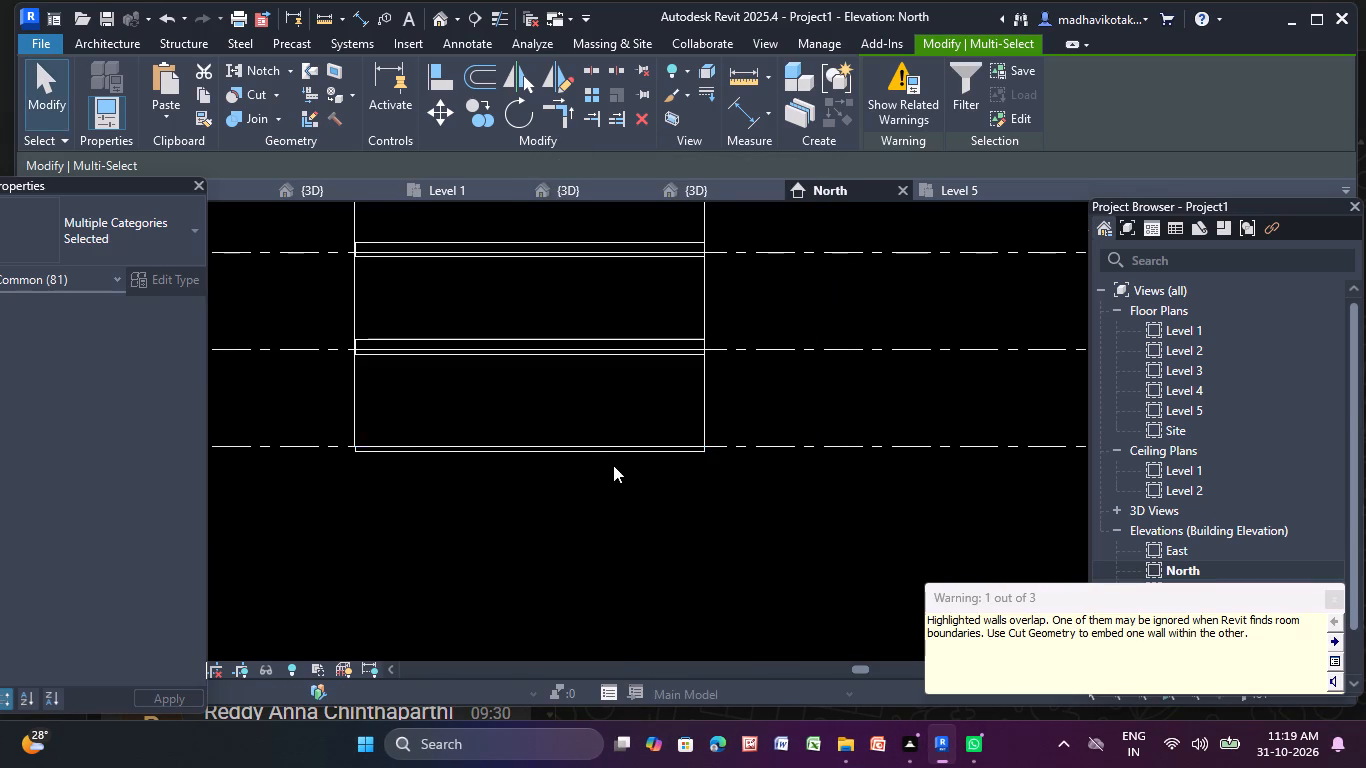
scroll(613, 465, down, 2)
middle_drag(612, 466, 617, 500)
click(376, 528)
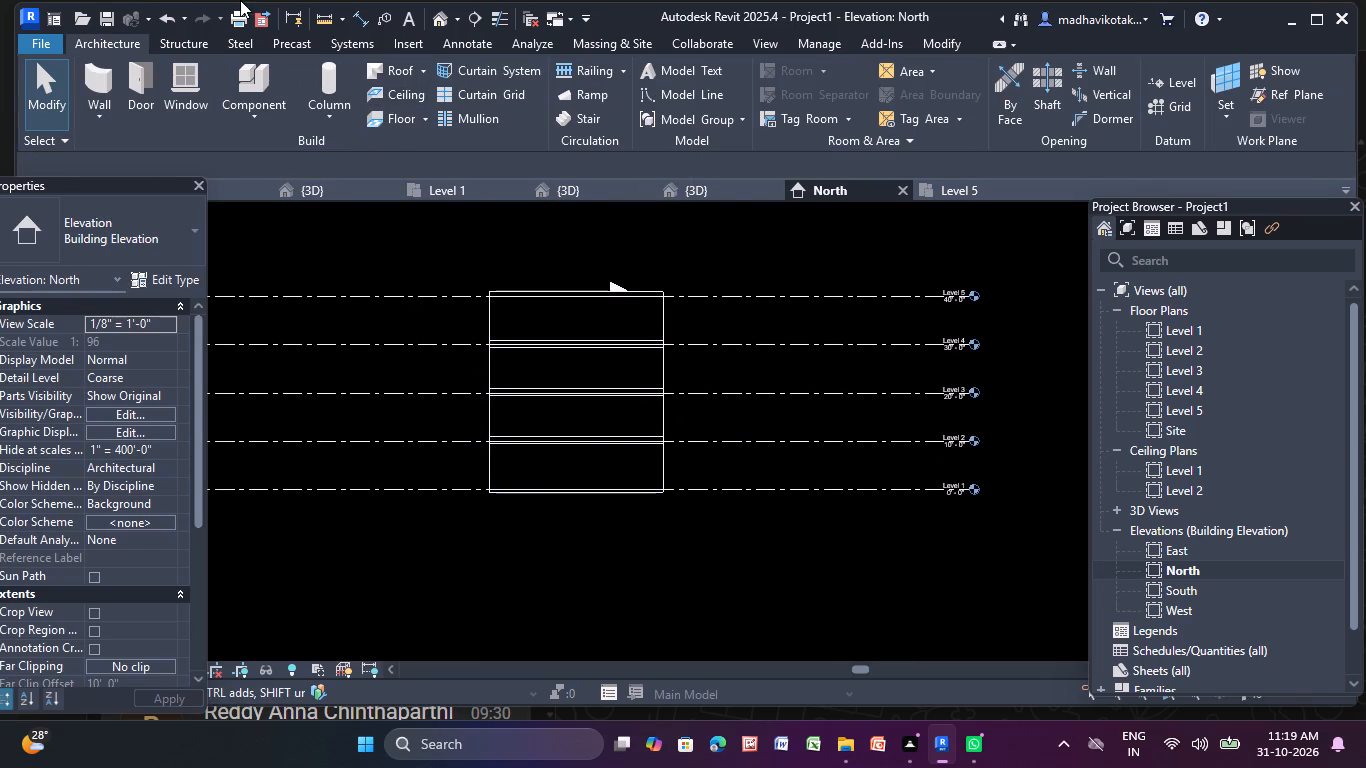
Examine the stacked floors in 3D, including the staircases, triple windows, recesses and slab edges between the storeys.
click(447, 20)
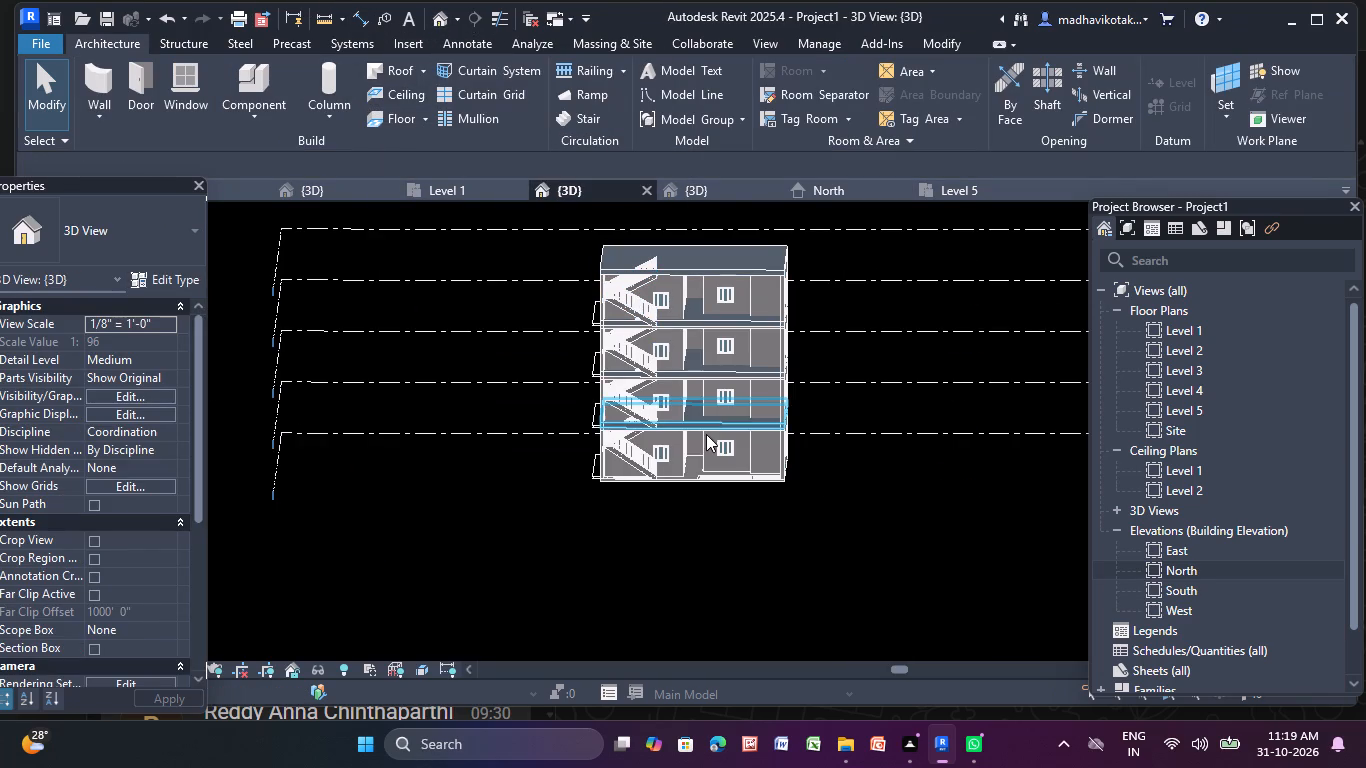
middle_drag(590, 511, 468, 385)
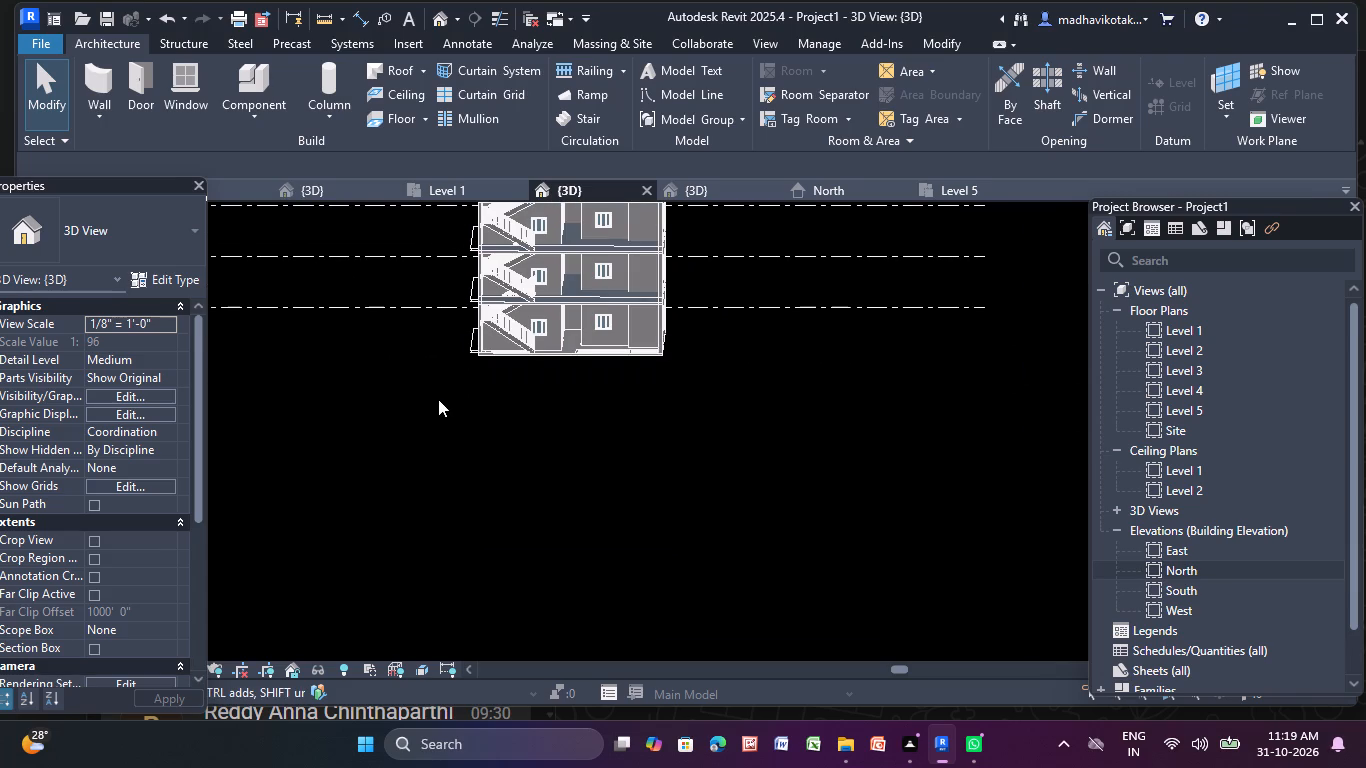
middle_drag(444, 388, 453, 456)
shift+middle_drag(502, 505, 506, 516)
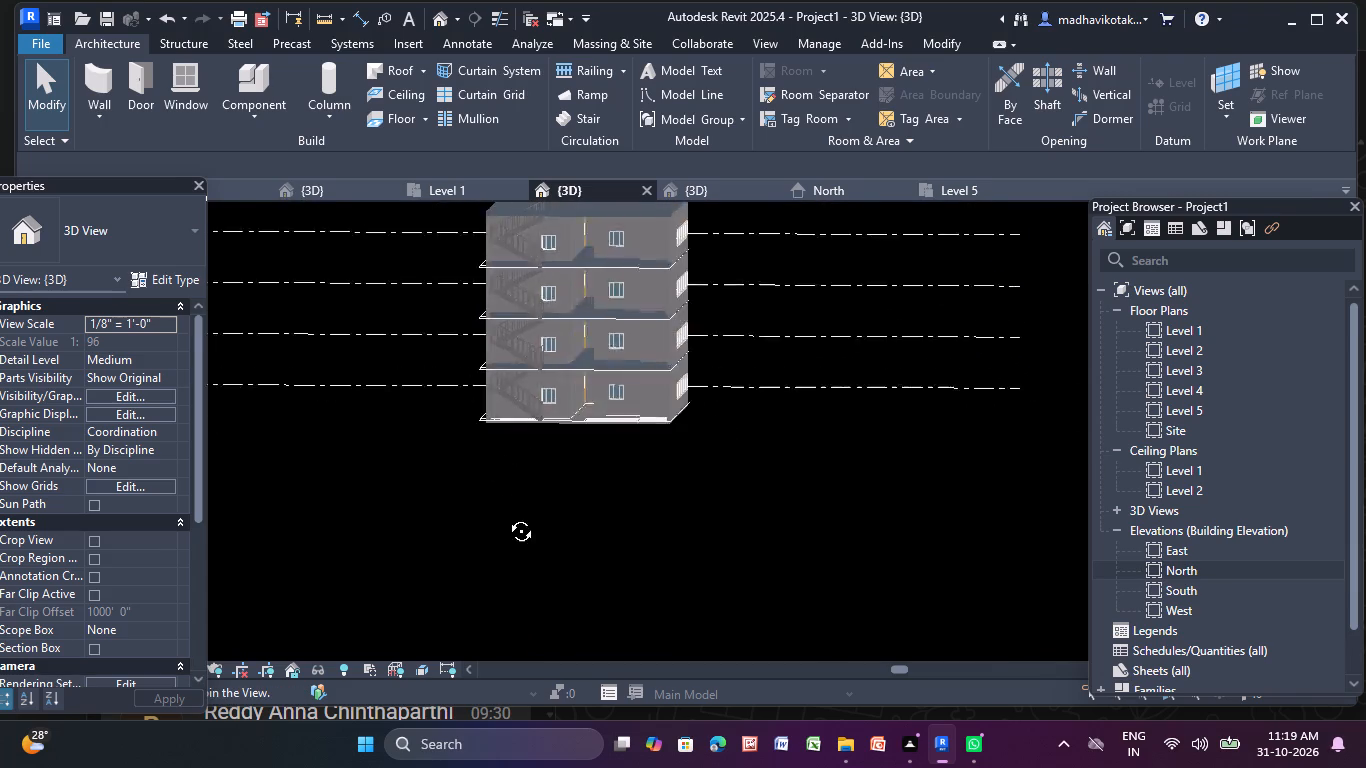
shift+middle_drag(506, 516, 507, 533)
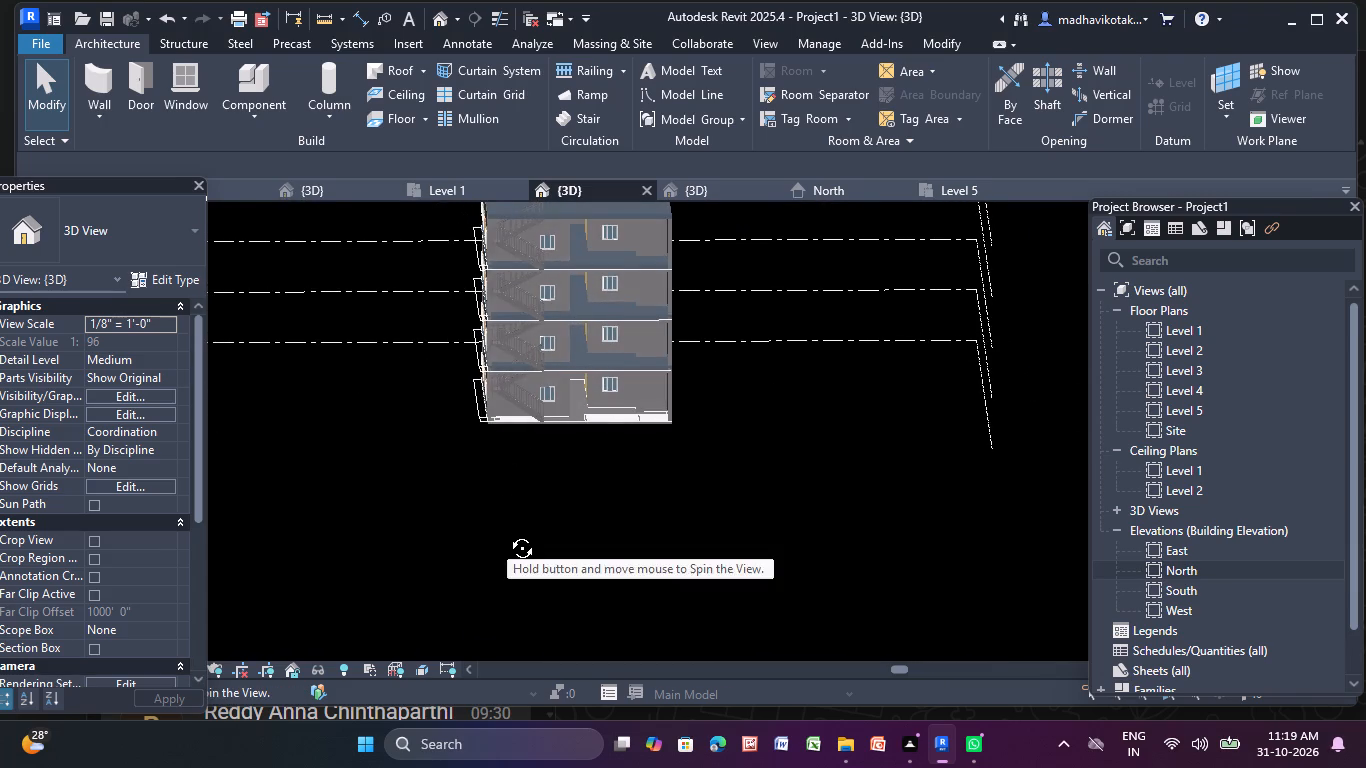
shift+middle_drag(507, 533, 502, 533)
scroll(649, 281, up, 10)
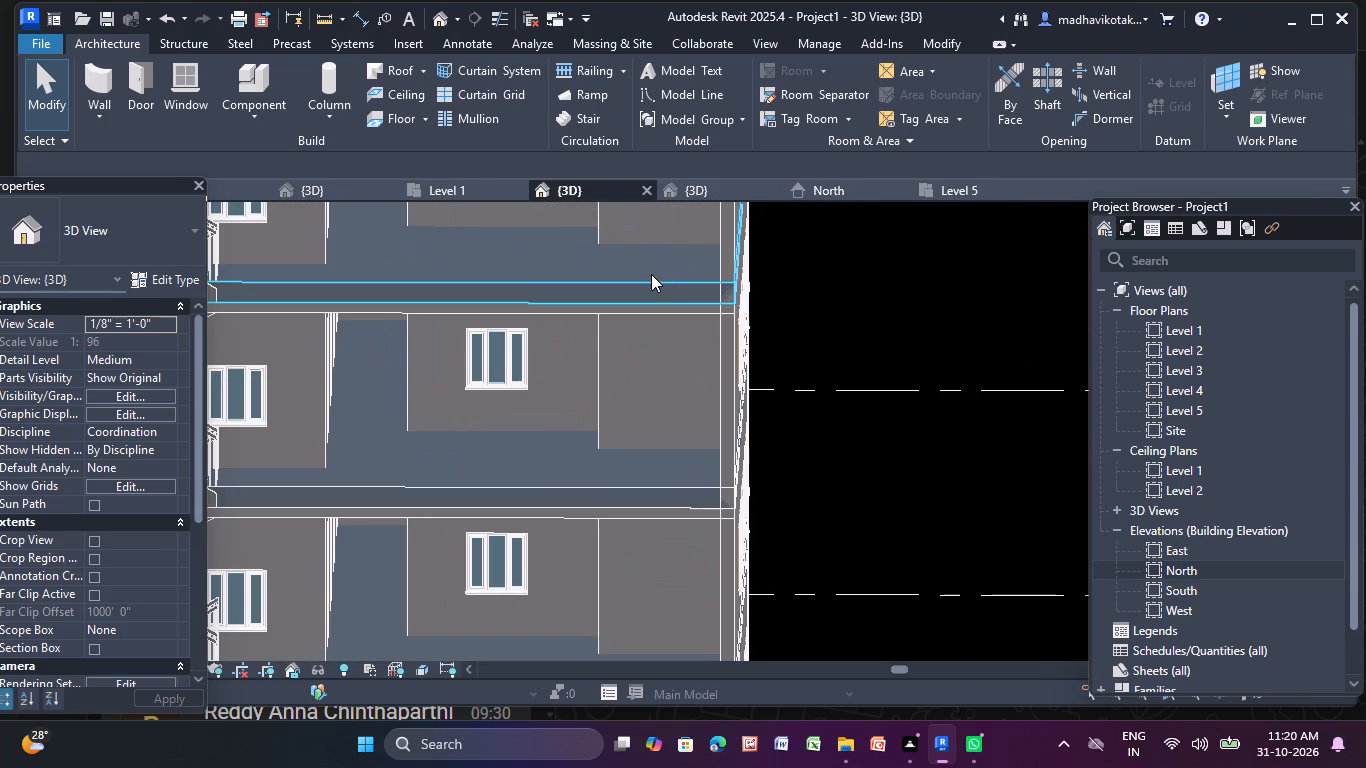
scroll(645, 358, down, 6)
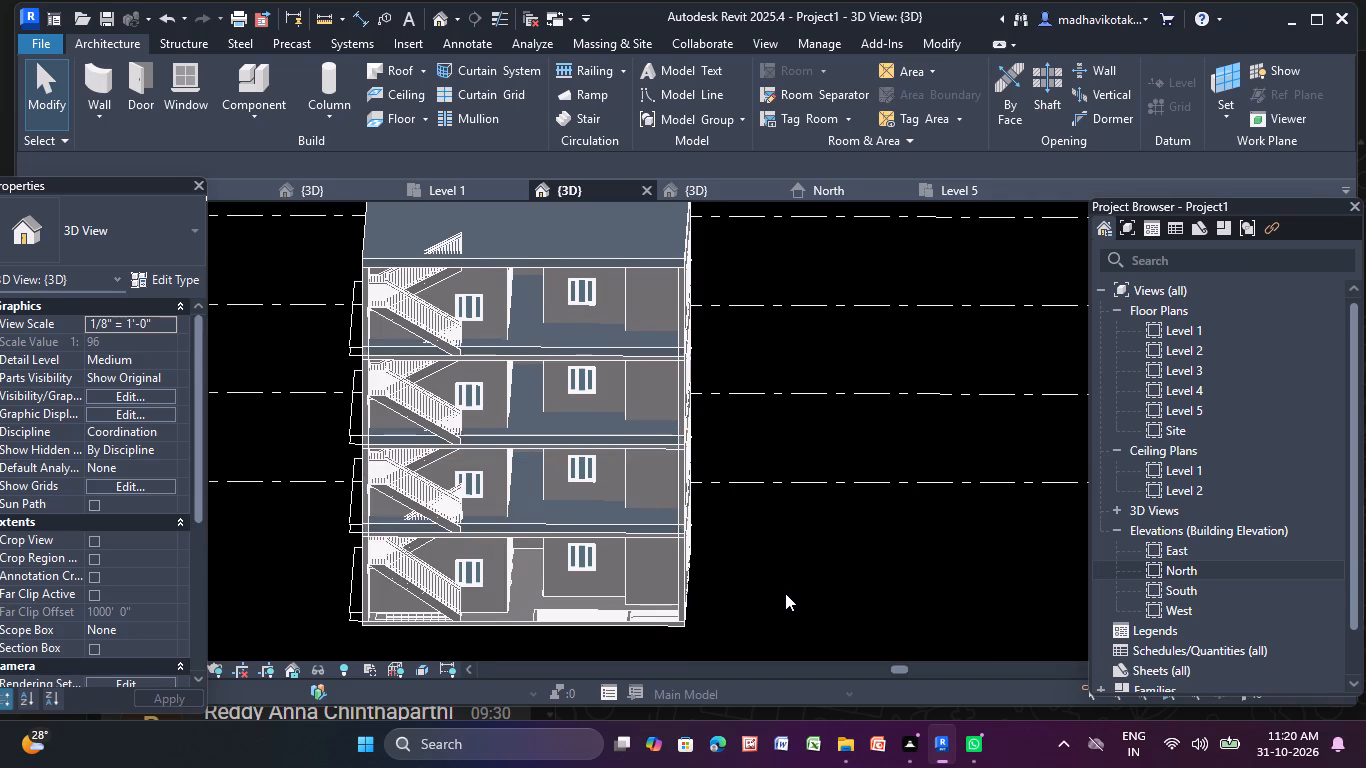
shift+middle_drag(785, 593, 787, 580)
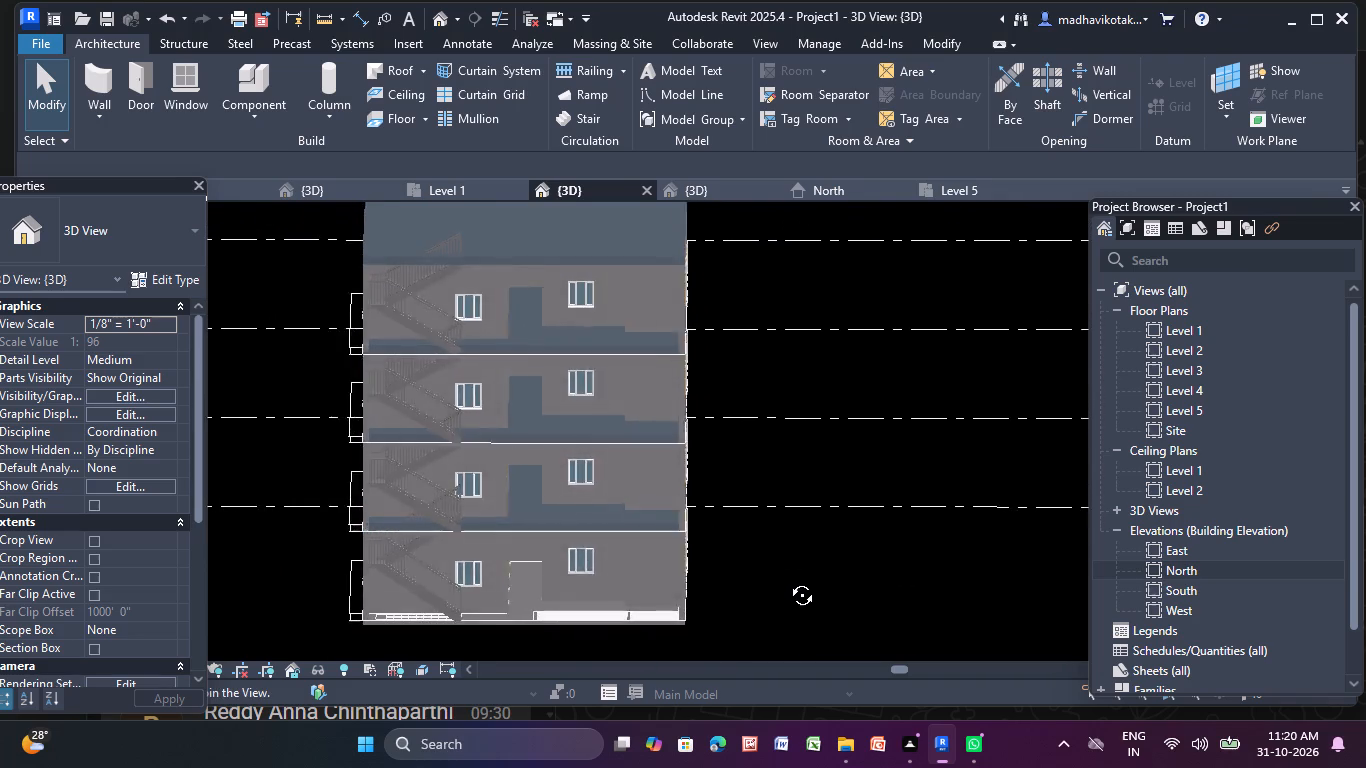
shift+middle_drag(787, 580, 785, 547)
scroll(583, 426, up, 5)
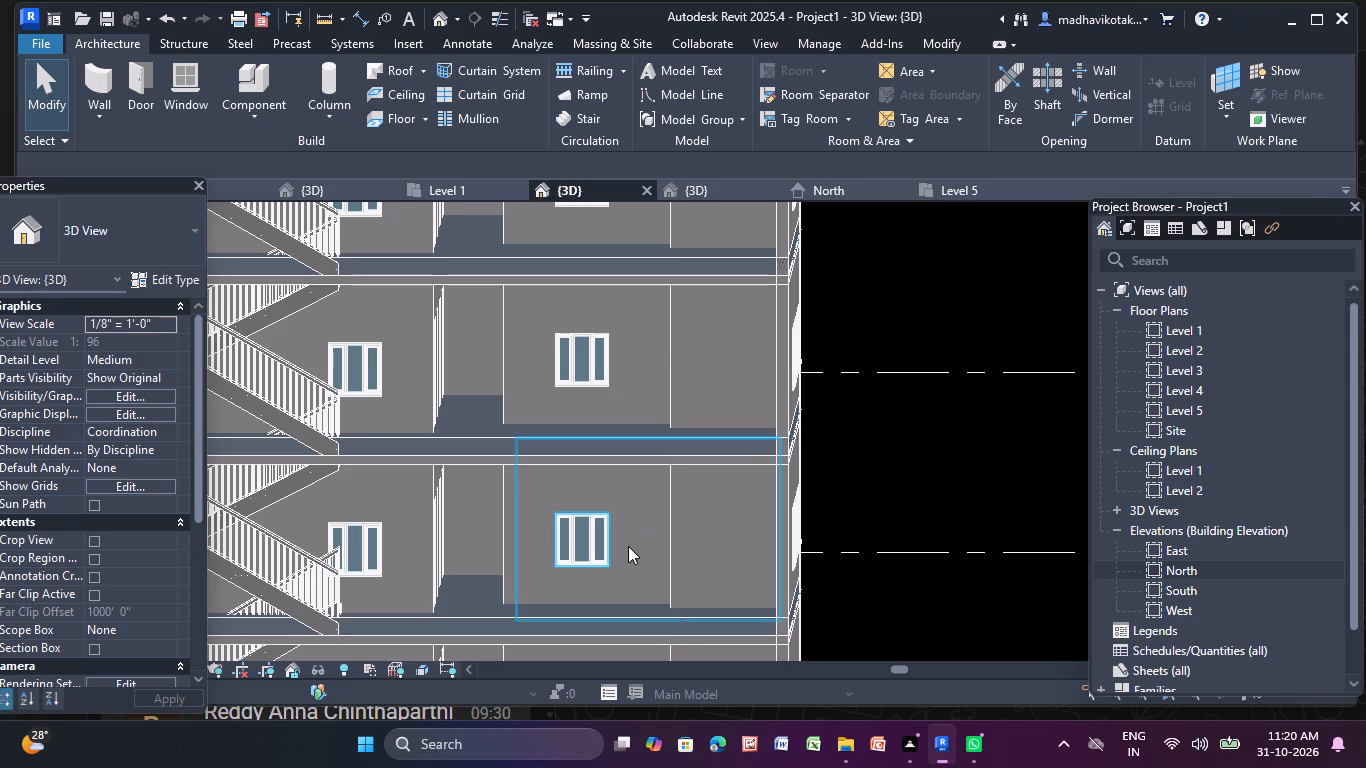
scroll(586, 545, down, 1)
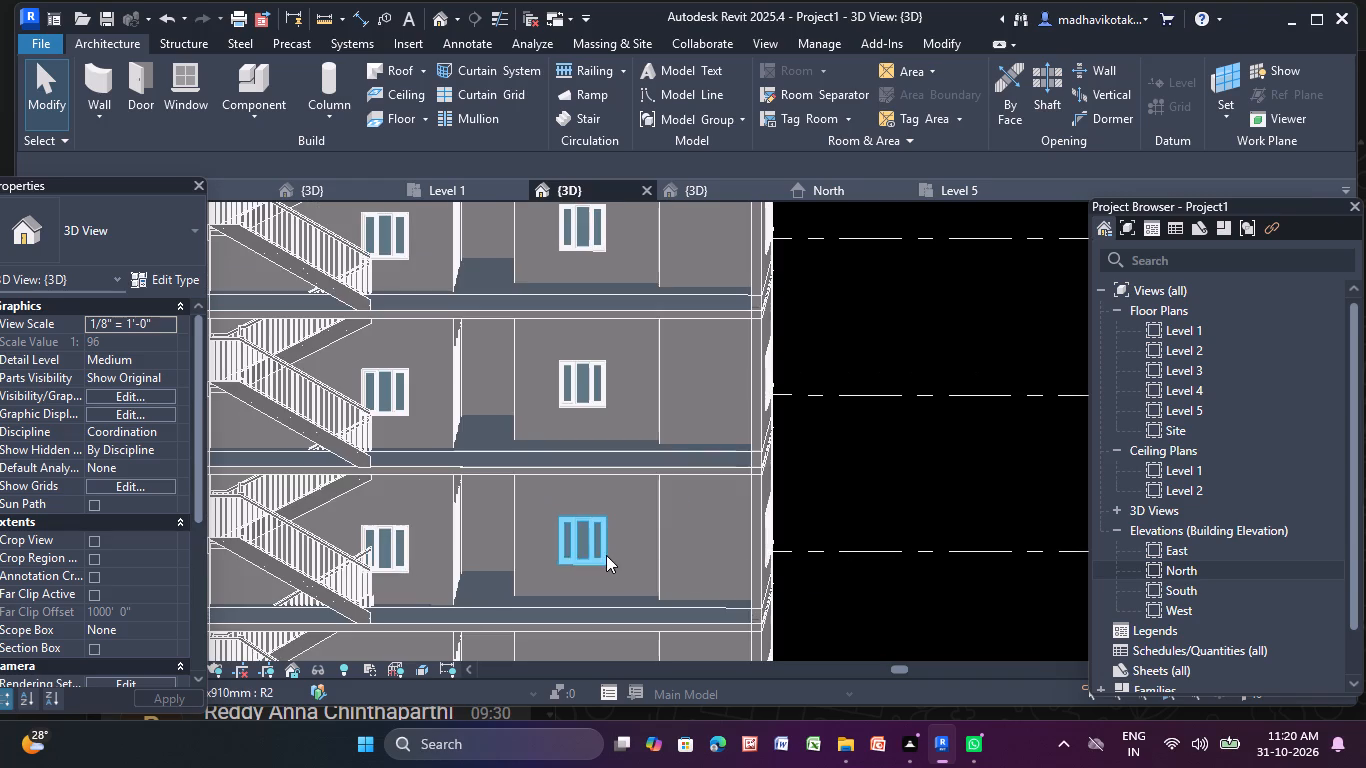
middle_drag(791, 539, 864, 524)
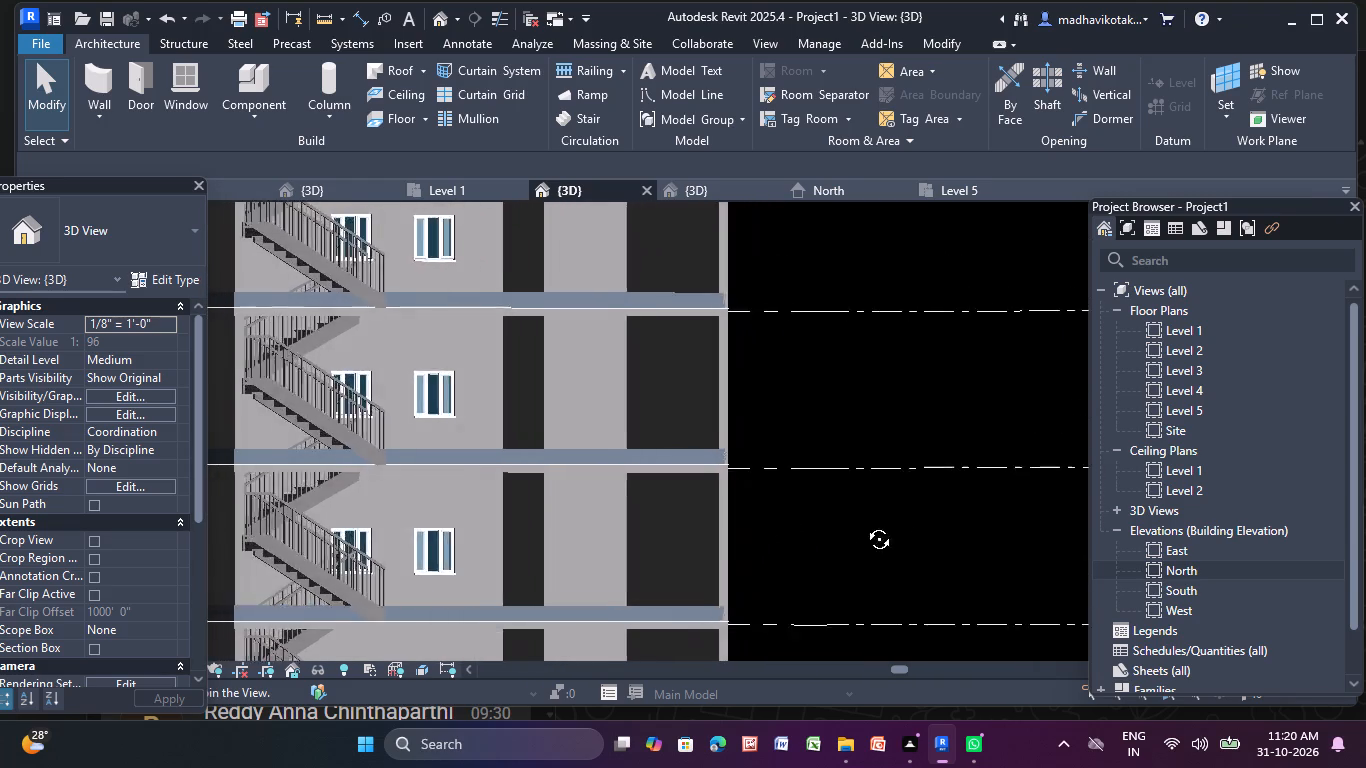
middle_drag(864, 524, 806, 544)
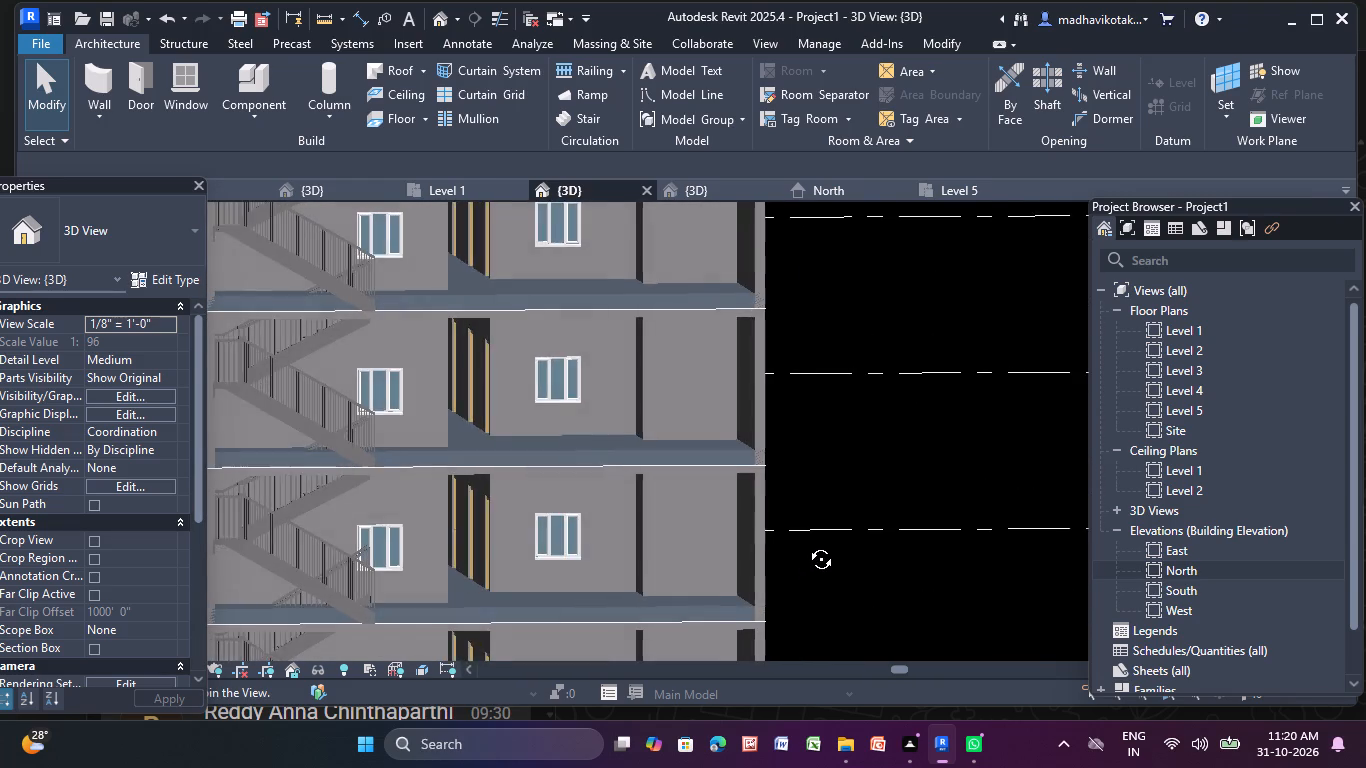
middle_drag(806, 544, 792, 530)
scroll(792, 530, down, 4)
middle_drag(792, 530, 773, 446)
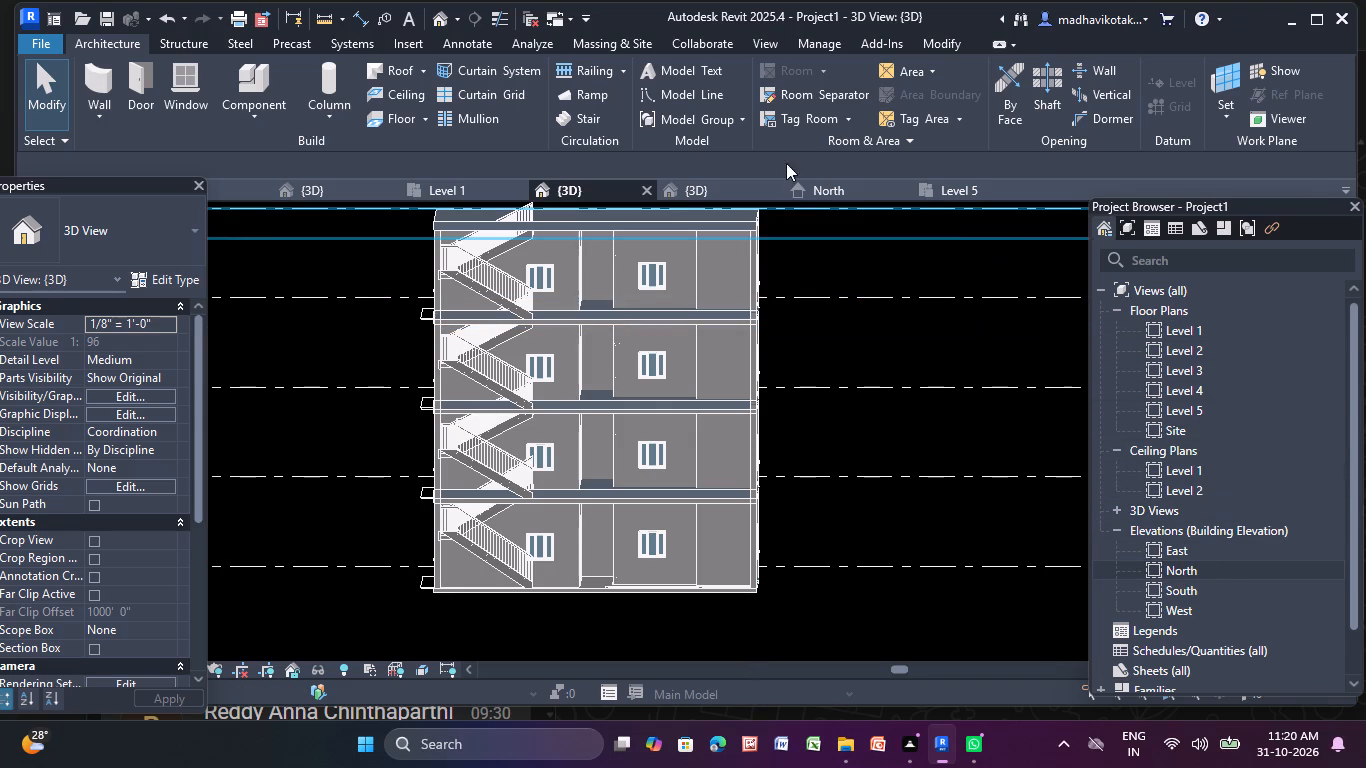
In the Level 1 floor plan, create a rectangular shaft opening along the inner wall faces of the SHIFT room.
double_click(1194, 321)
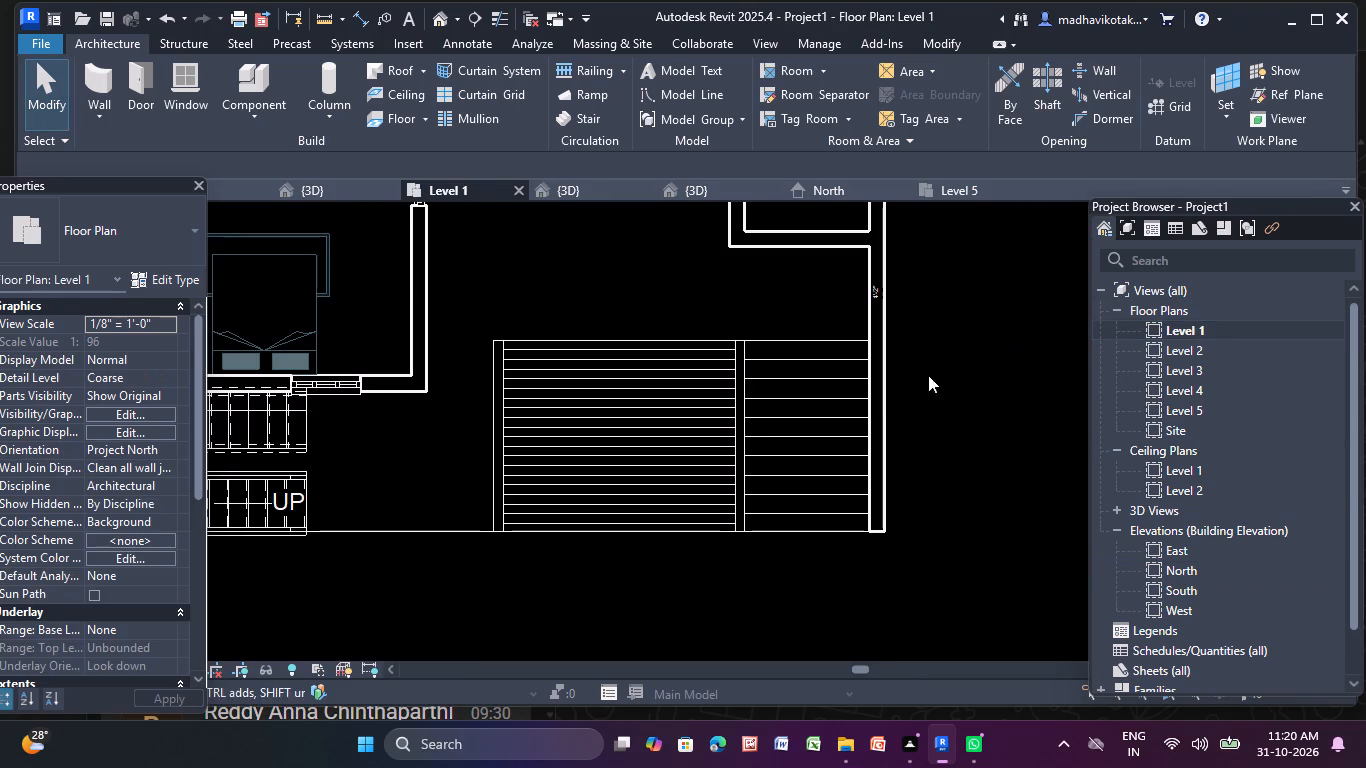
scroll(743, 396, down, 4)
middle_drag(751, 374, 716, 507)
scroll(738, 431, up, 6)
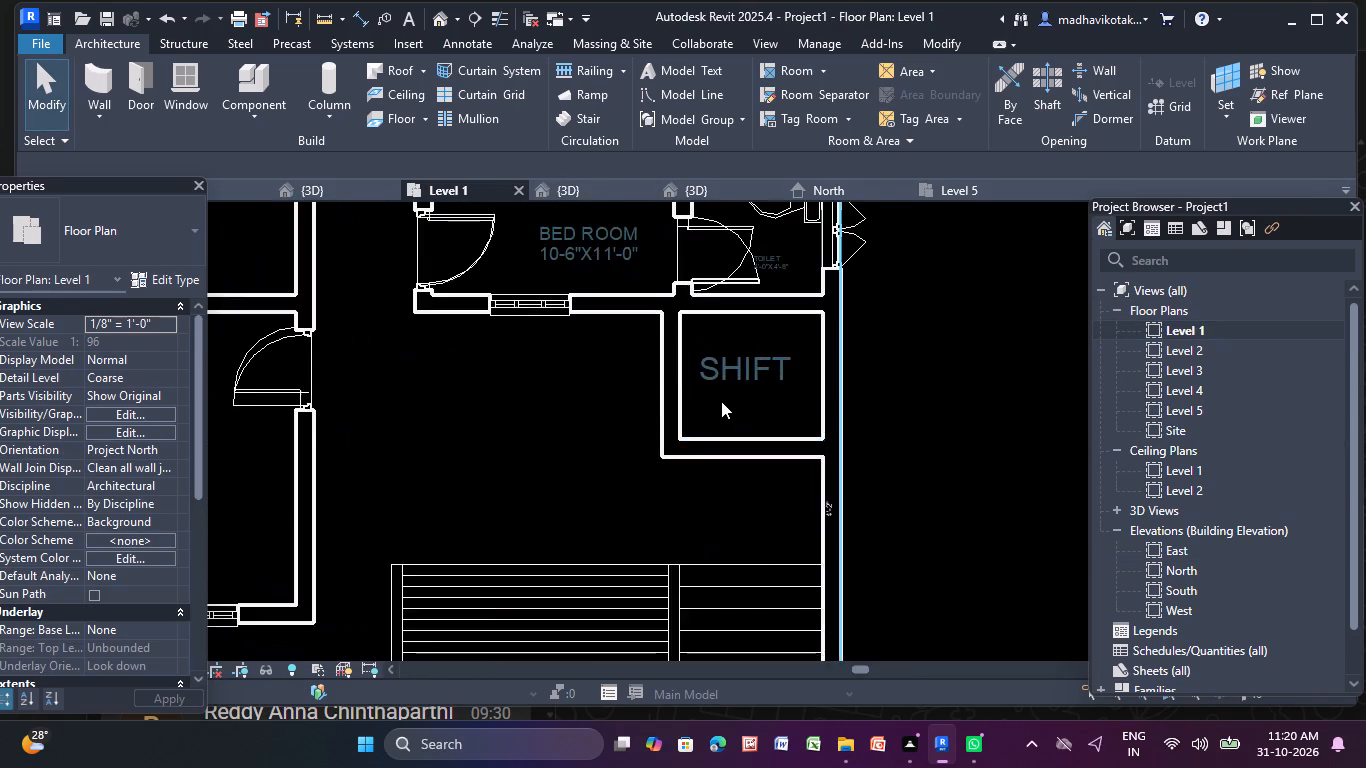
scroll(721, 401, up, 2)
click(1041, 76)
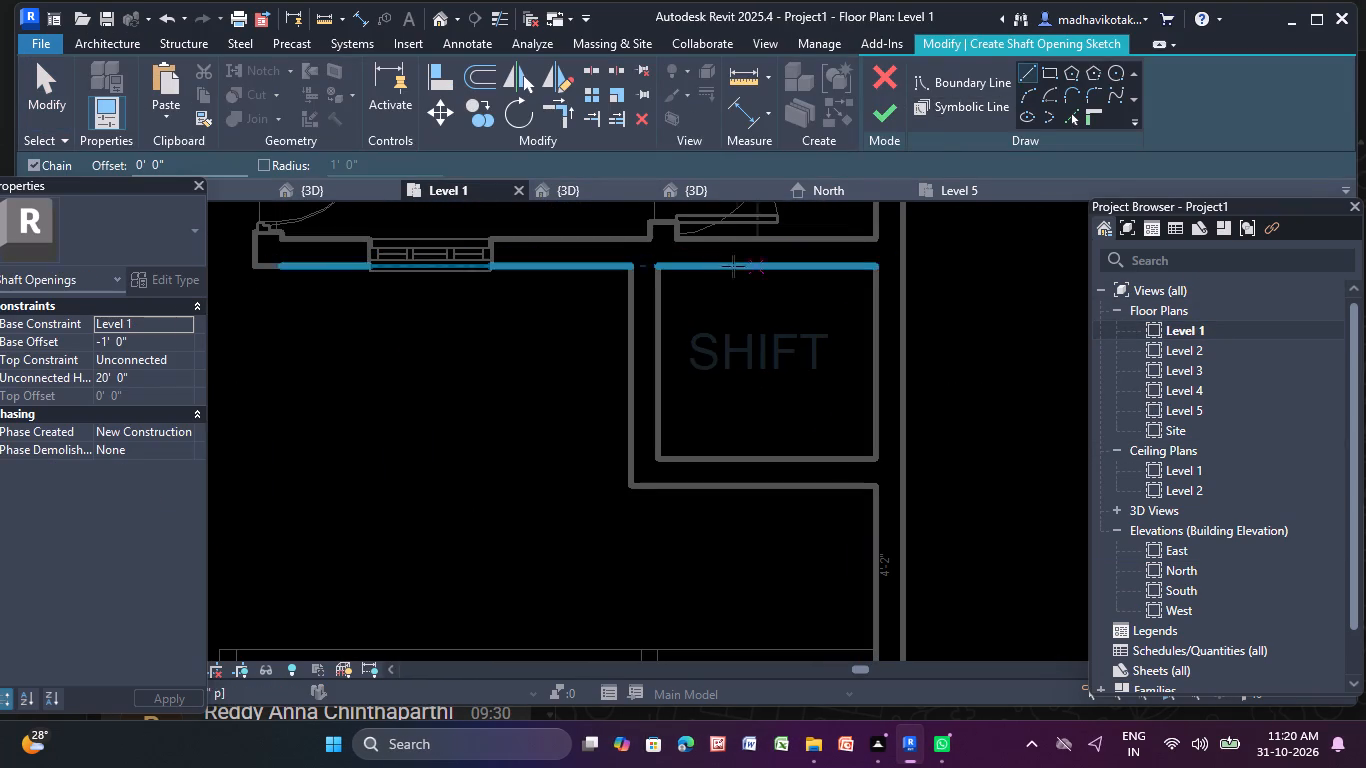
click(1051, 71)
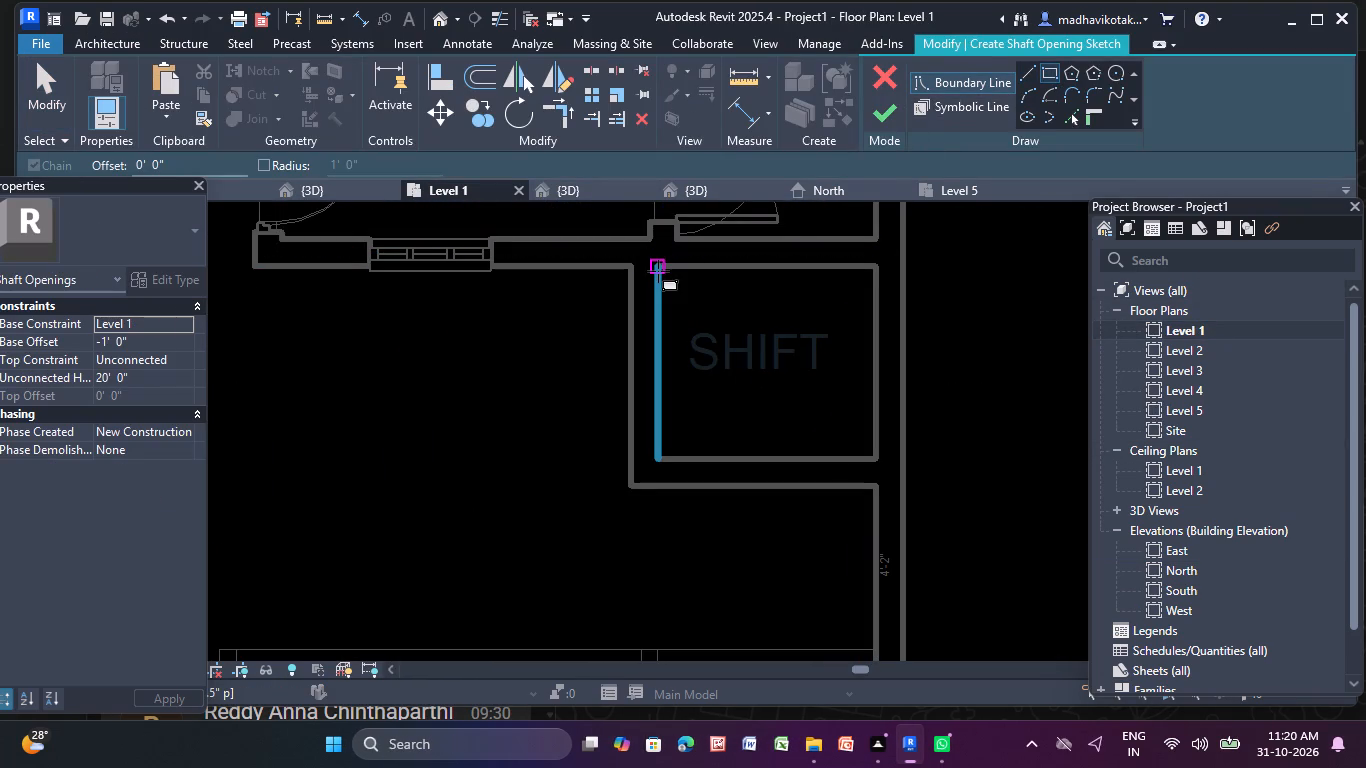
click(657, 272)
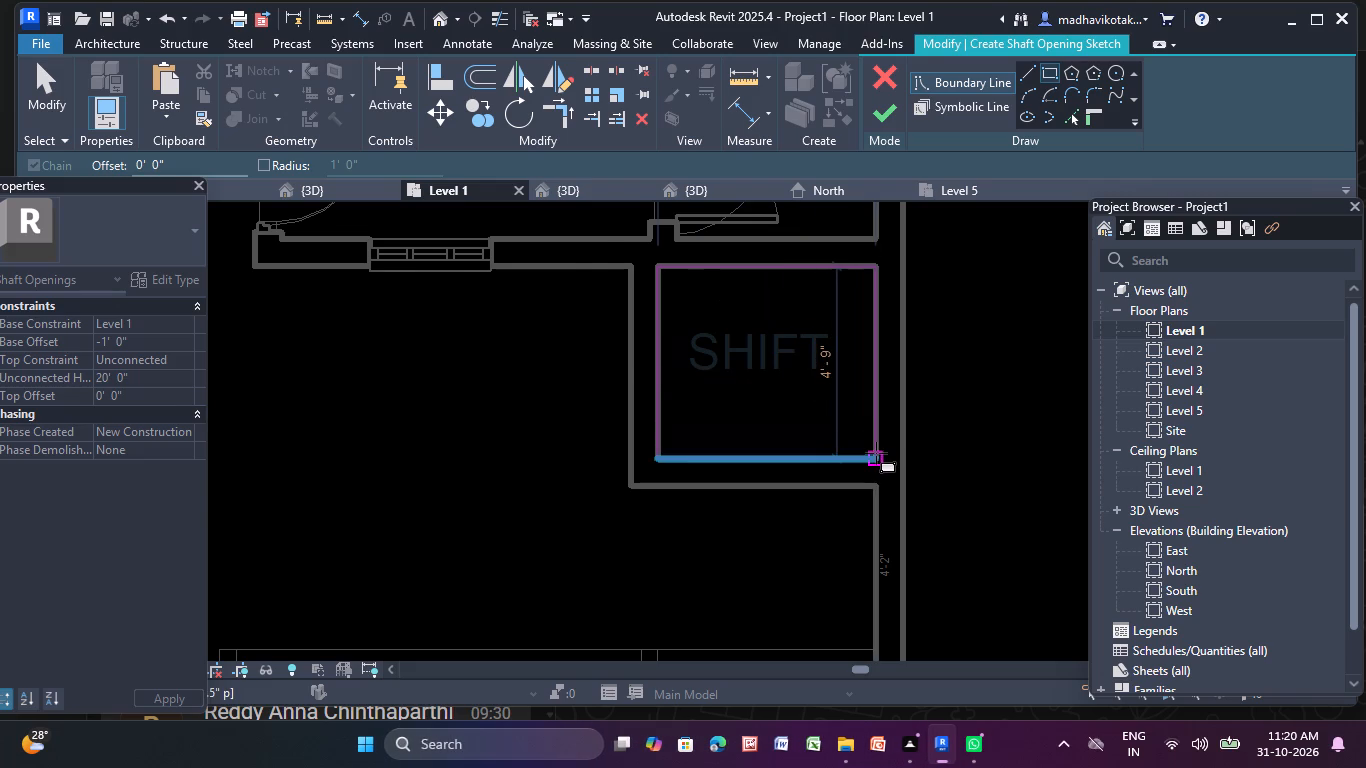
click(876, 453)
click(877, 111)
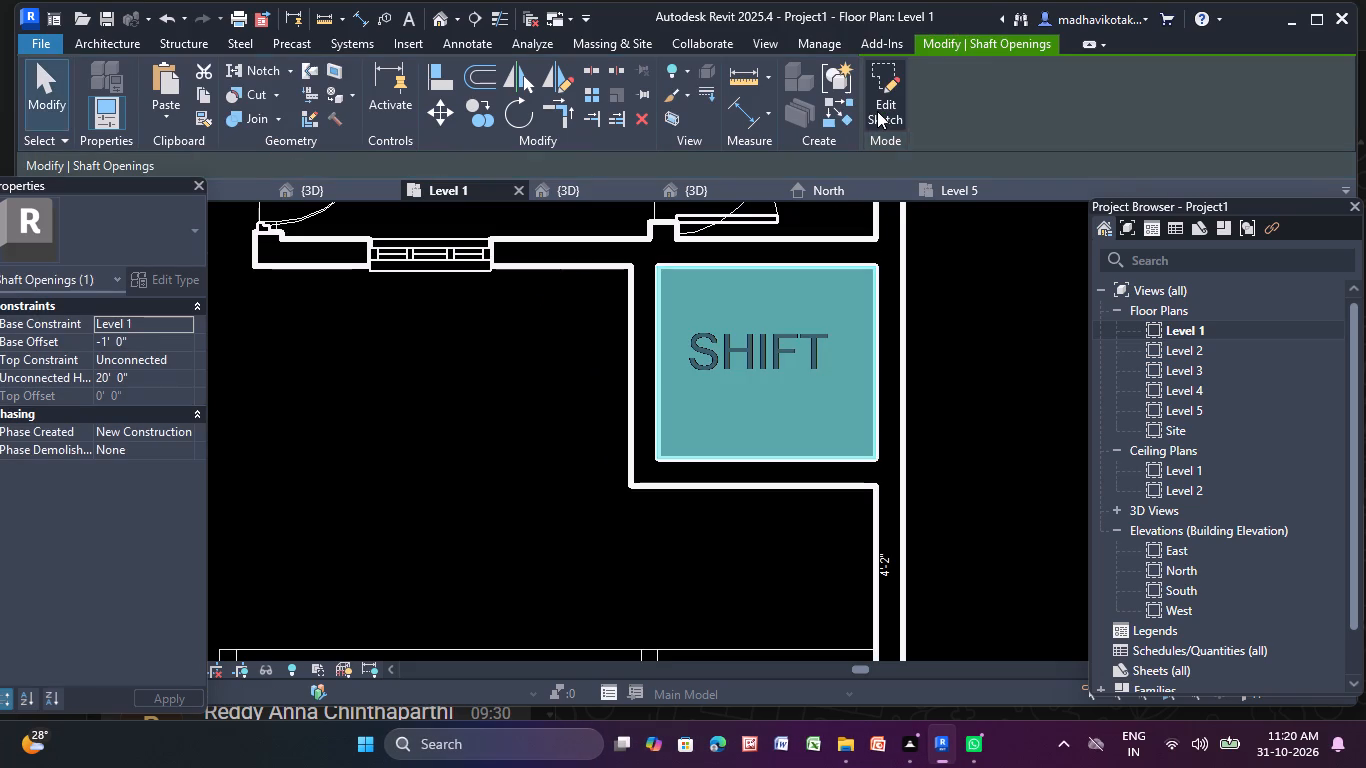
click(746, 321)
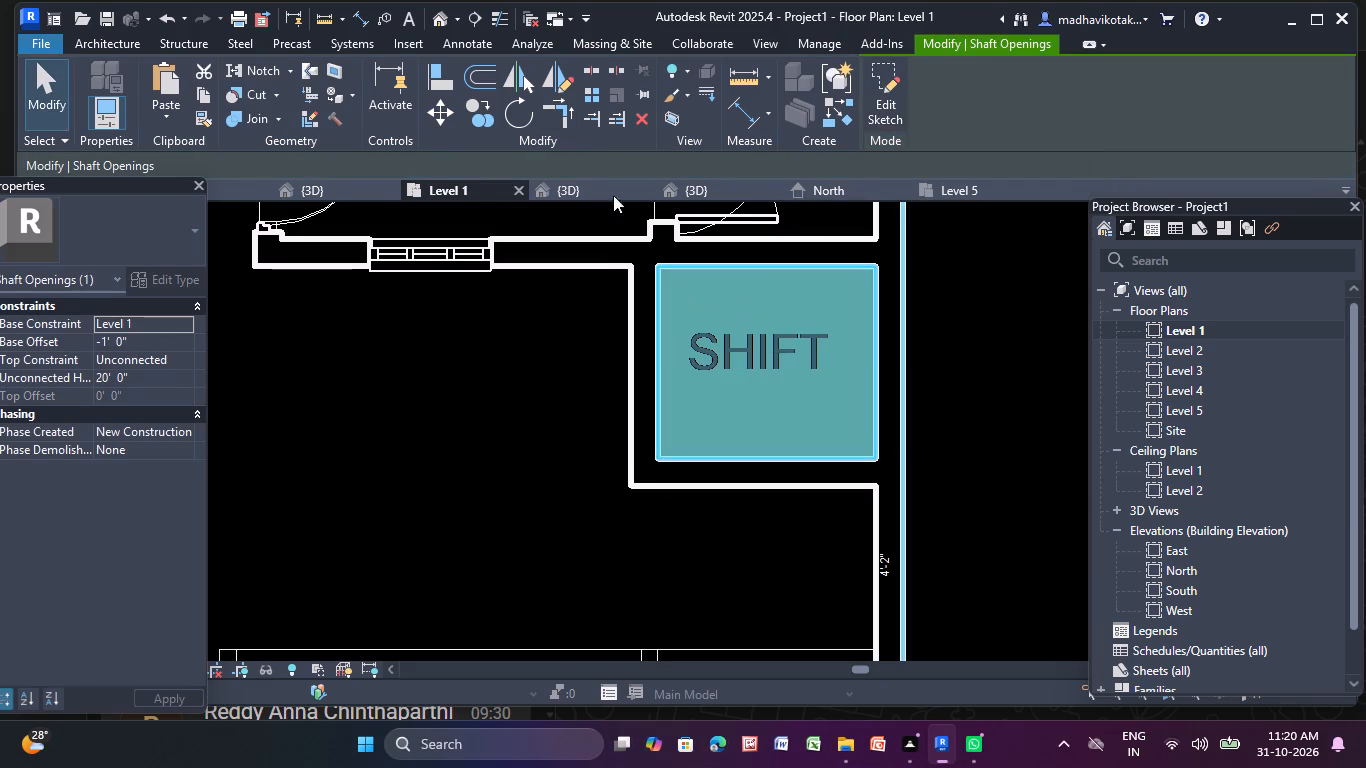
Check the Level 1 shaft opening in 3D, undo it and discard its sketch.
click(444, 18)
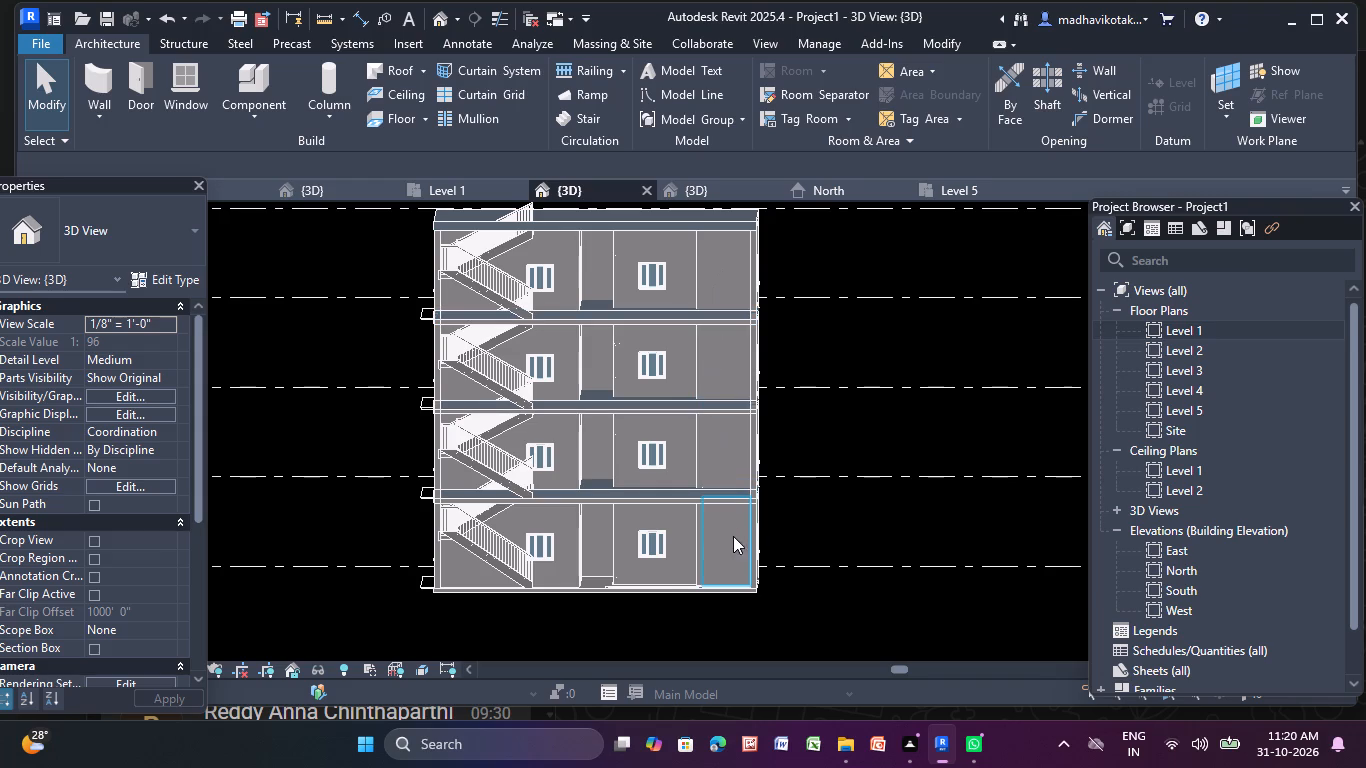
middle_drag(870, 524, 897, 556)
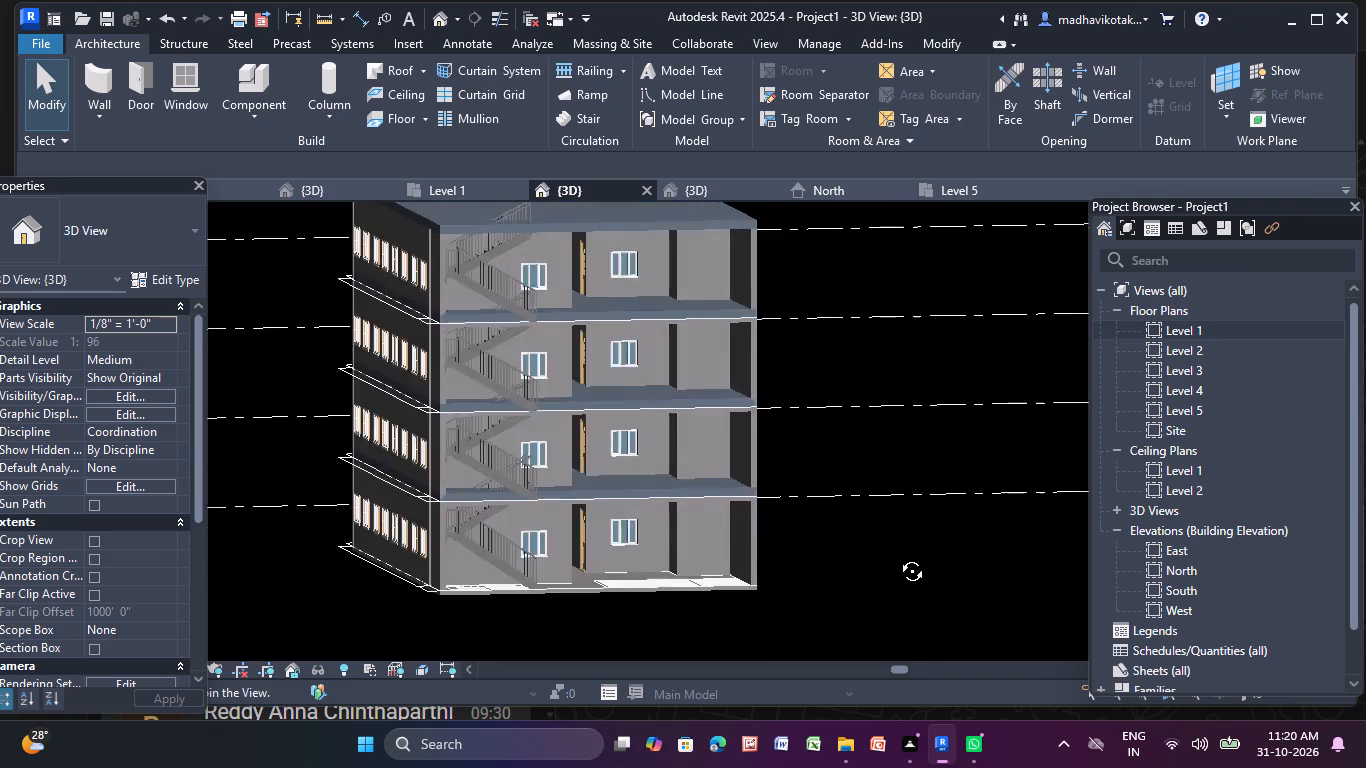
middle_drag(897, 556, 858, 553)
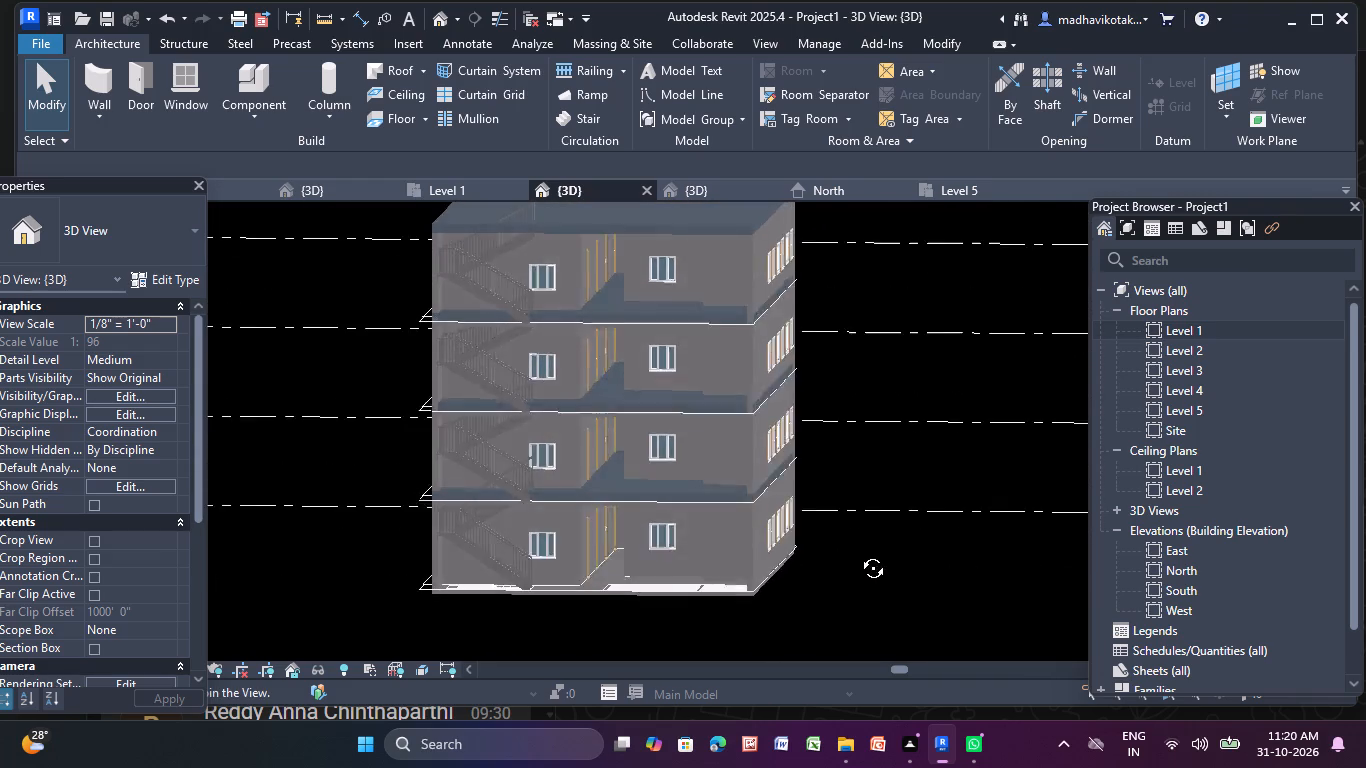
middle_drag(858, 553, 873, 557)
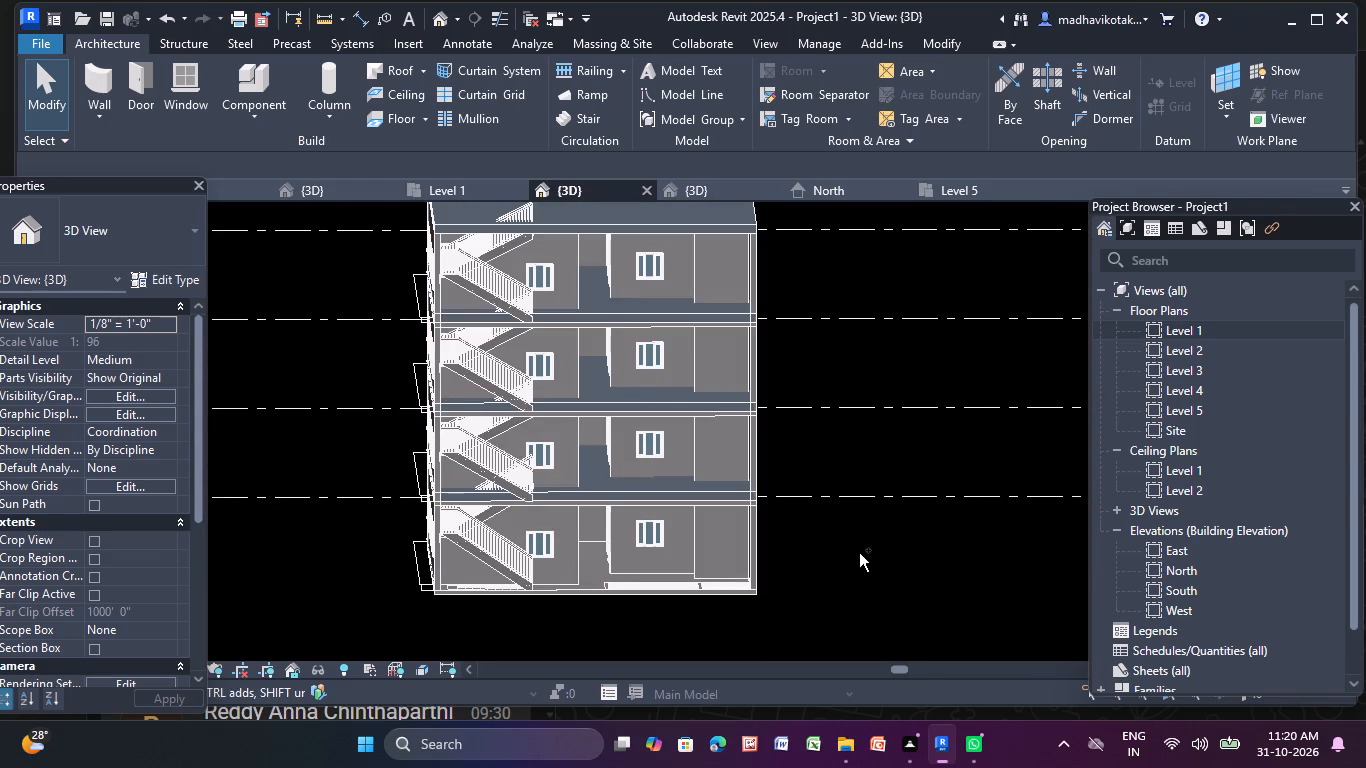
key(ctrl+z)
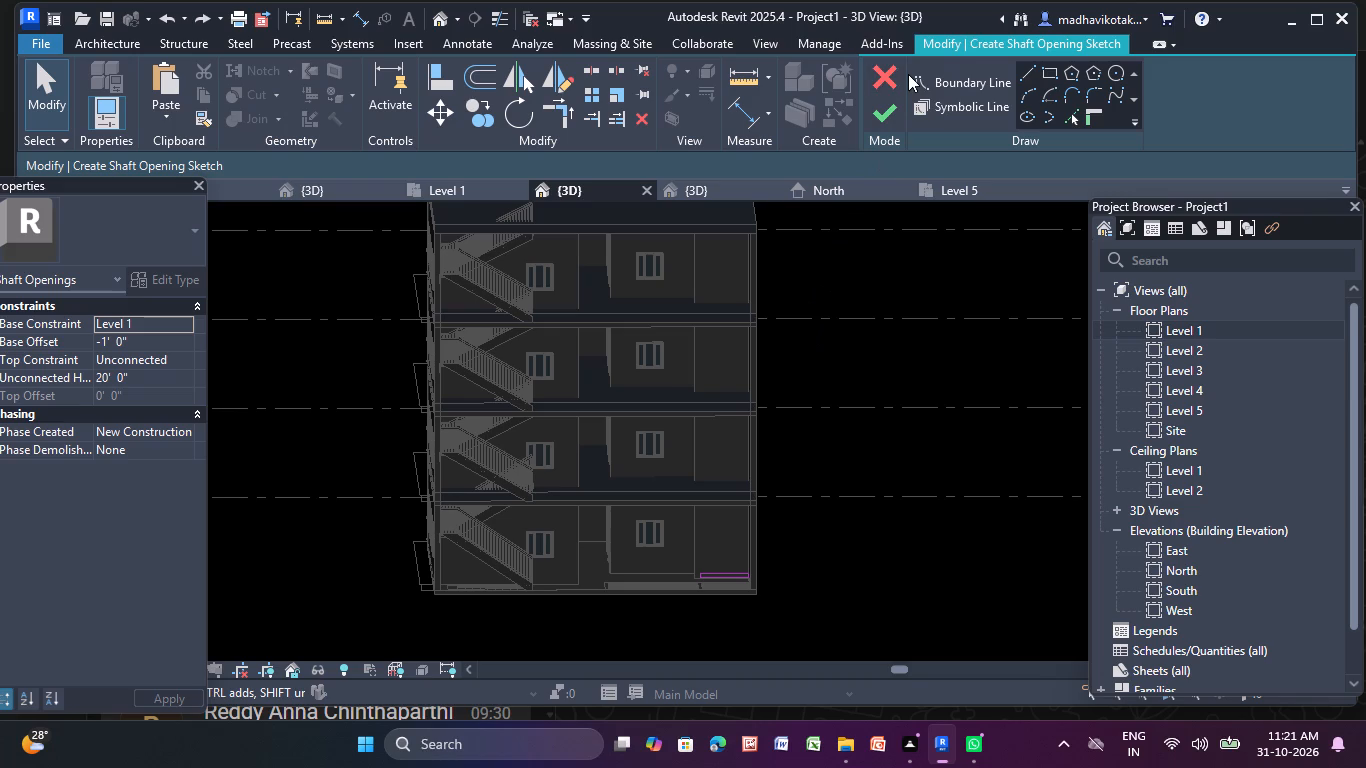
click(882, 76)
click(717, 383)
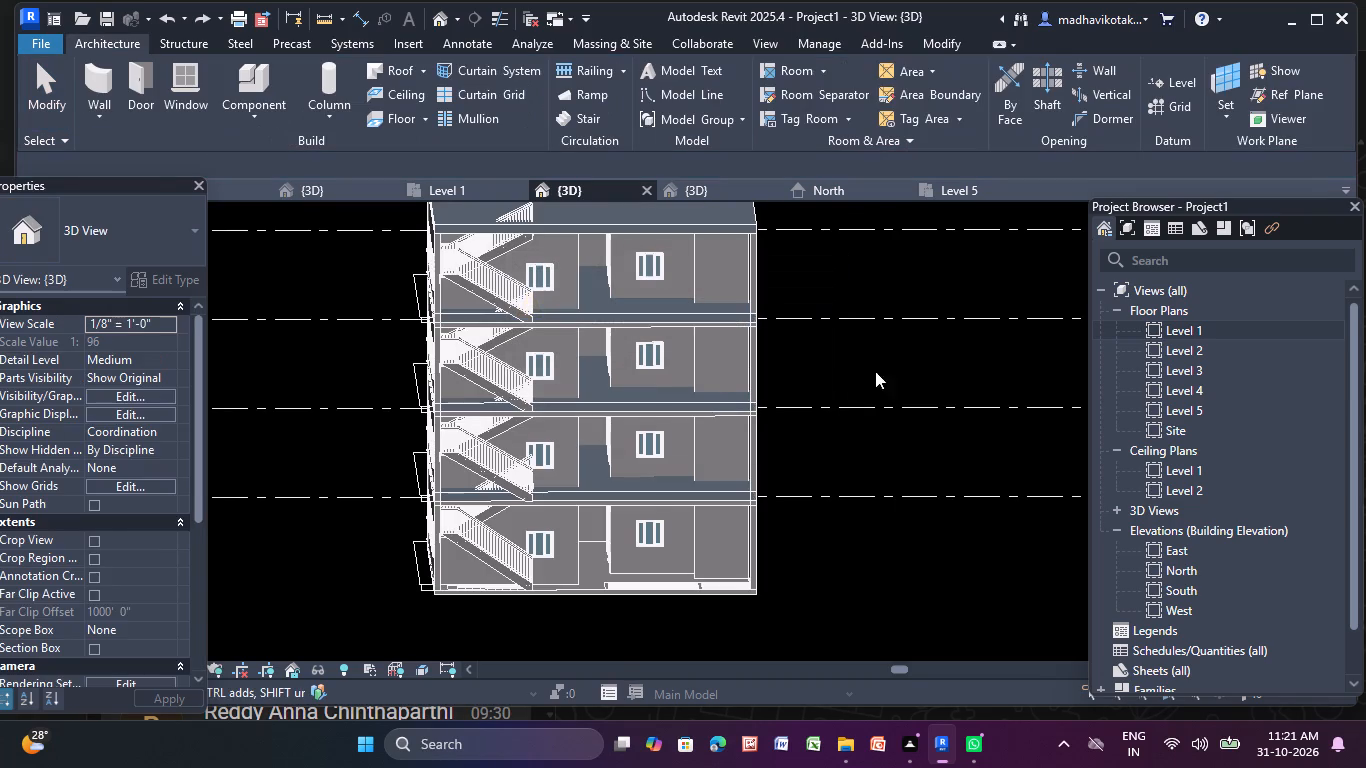
In the Level 4 floor plan, create a rectangular shaft opening of 5' 4 1/2" by 4' 9" inside the SHIFT room walls.
double_click(1204, 407)
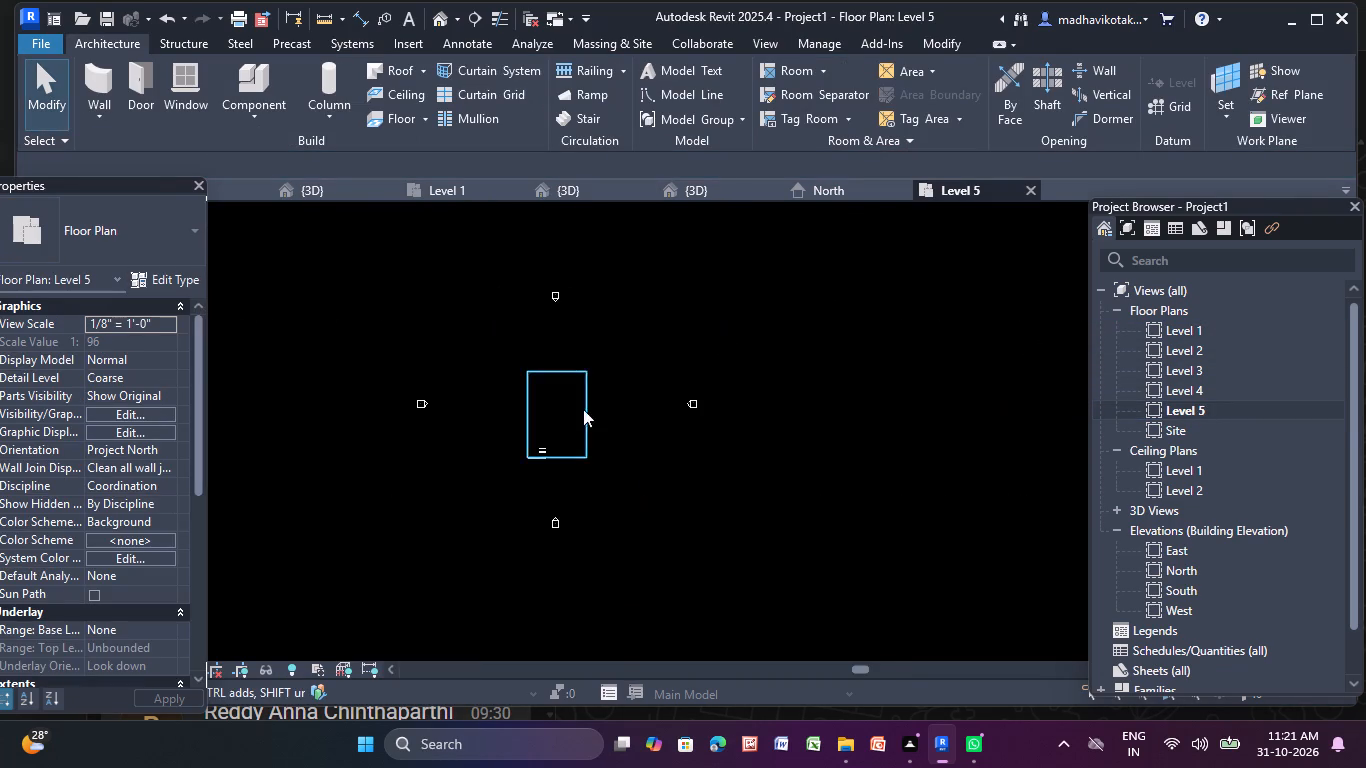
scroll(574, 448, up, 11)
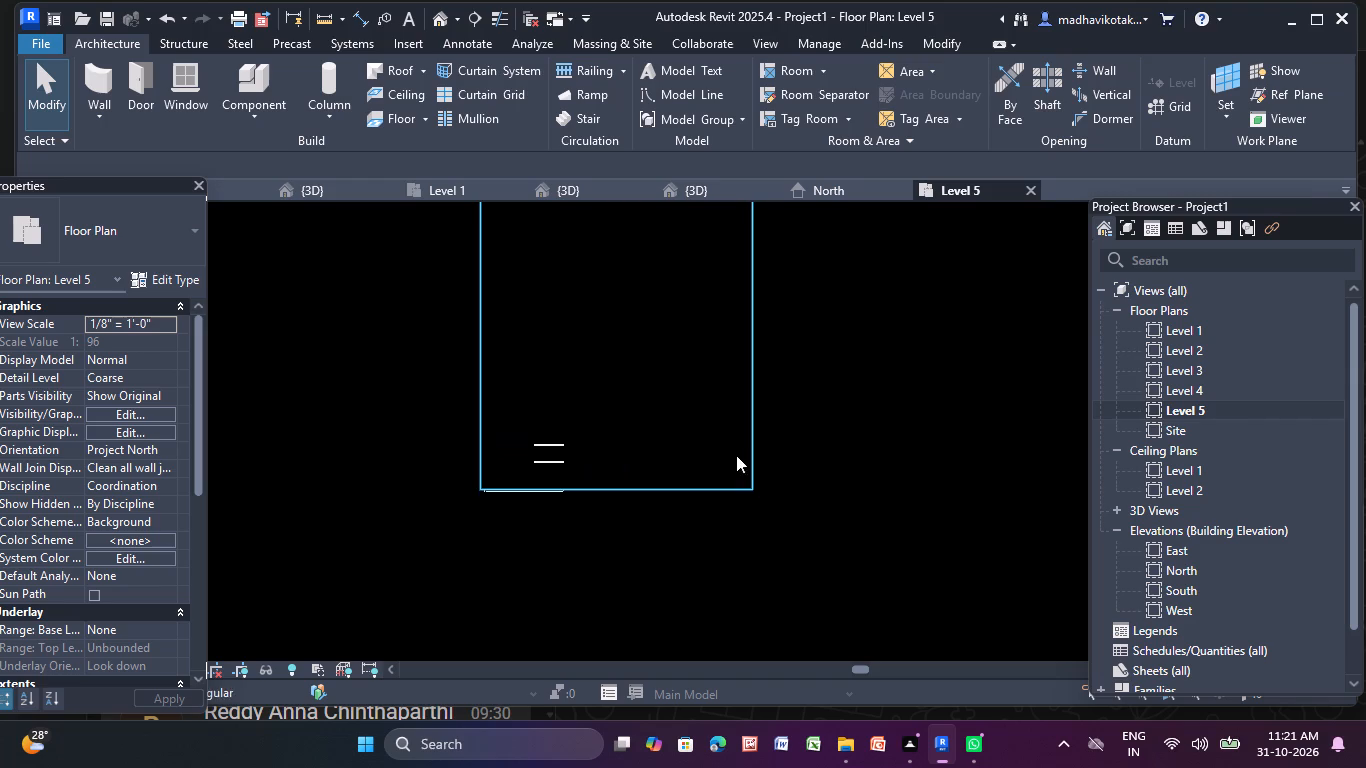
double_click(1217, 387)
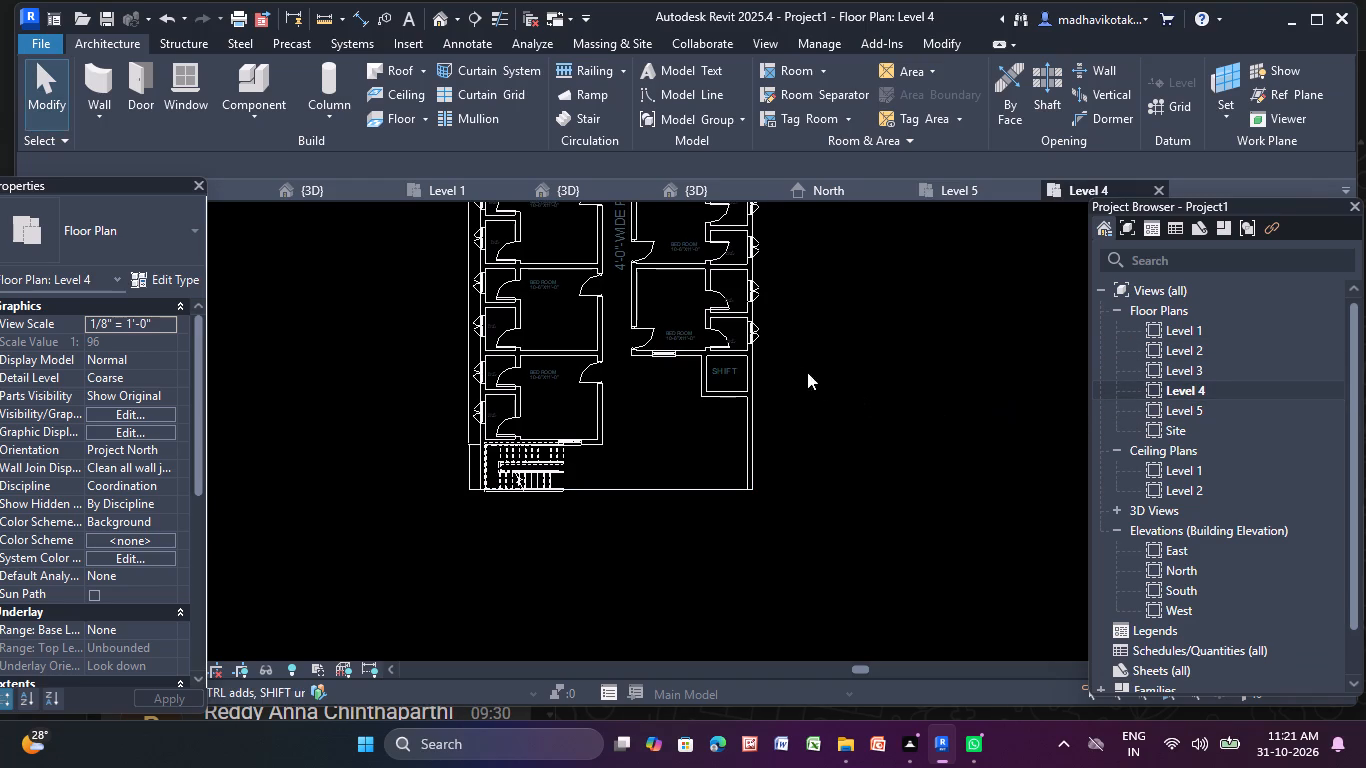
scroll(730, 362, up, 10)
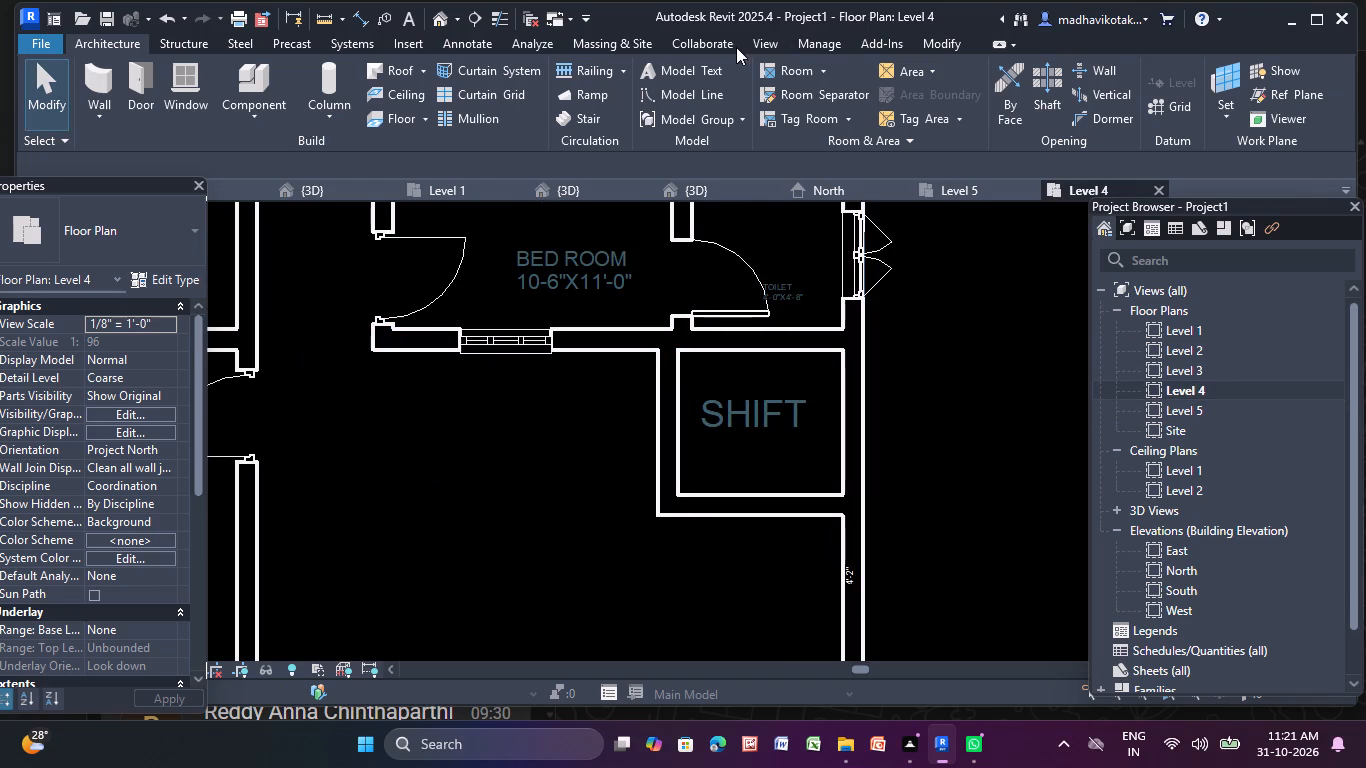
drag(1050, 100, 1060, 63)
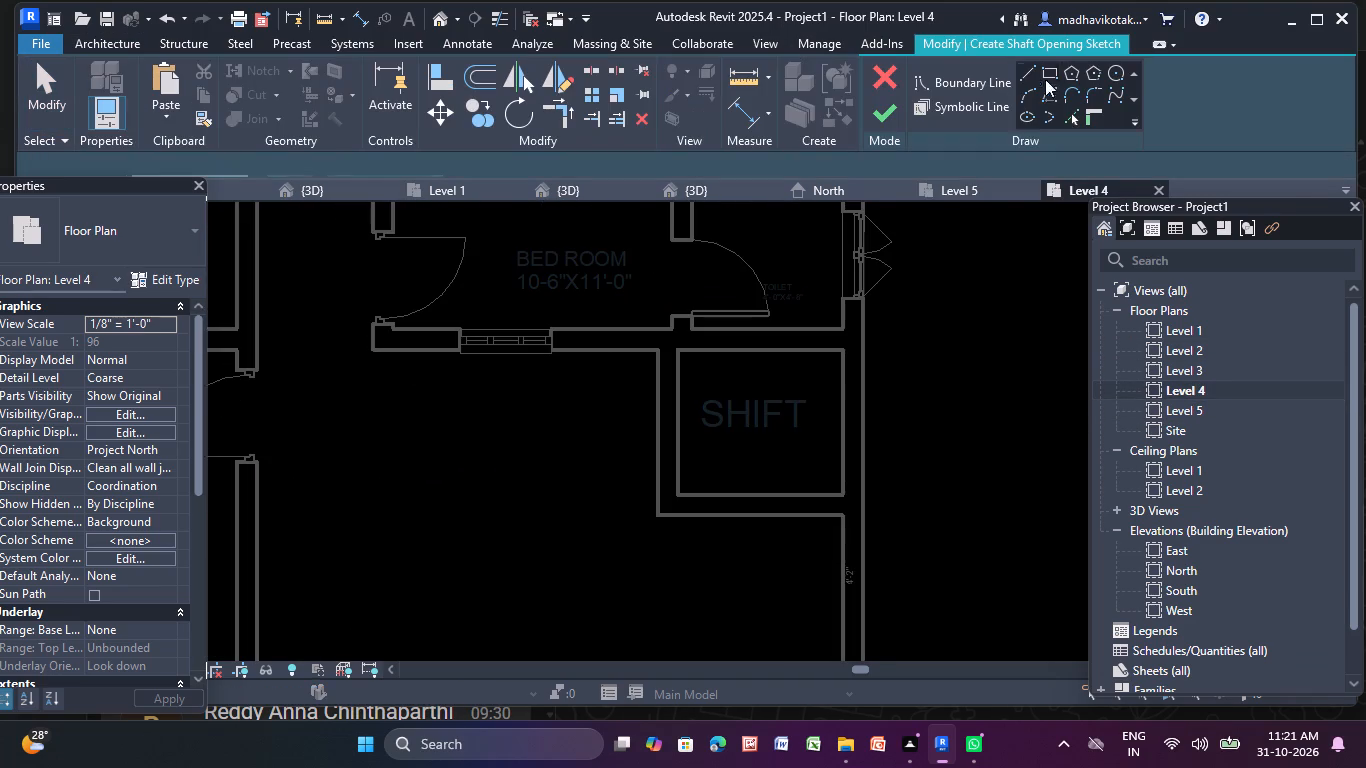
click(1043, 74)
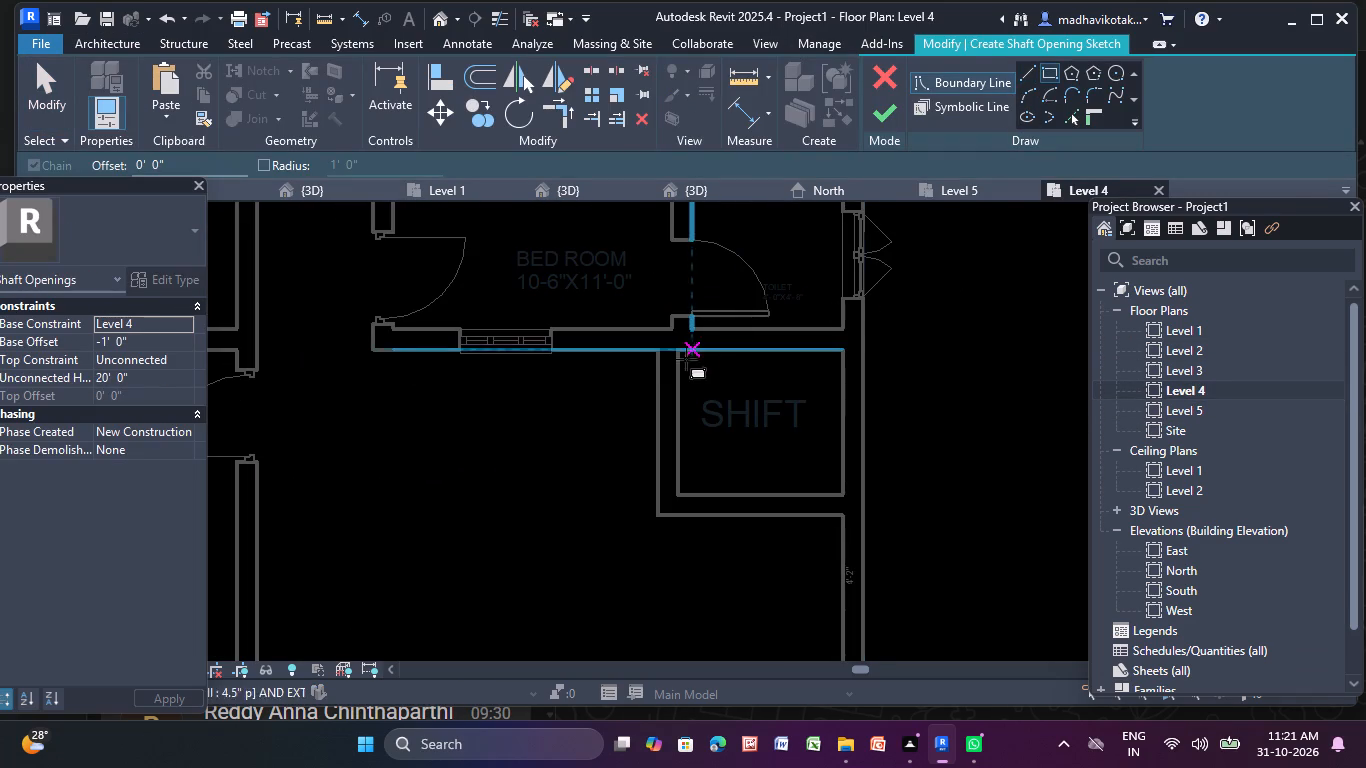
click(677, 351)
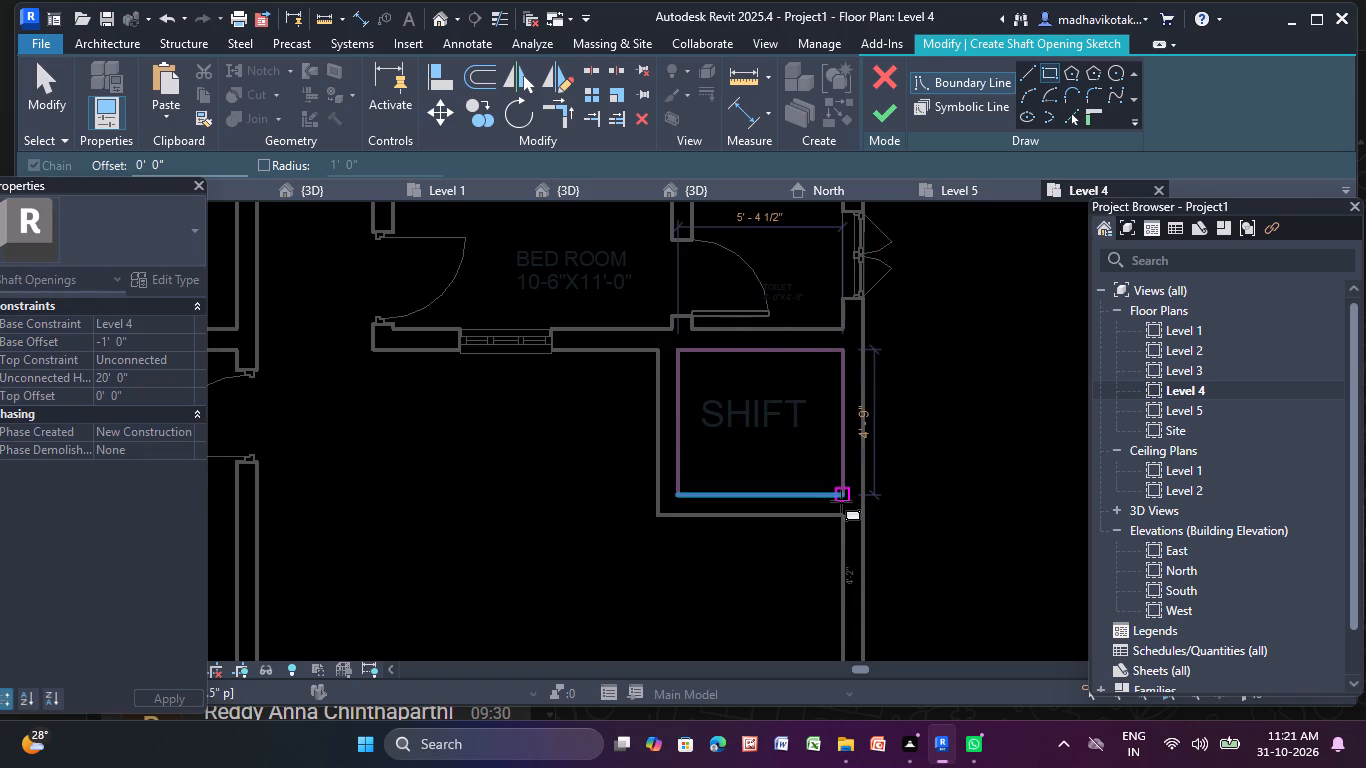
click(840, 501)
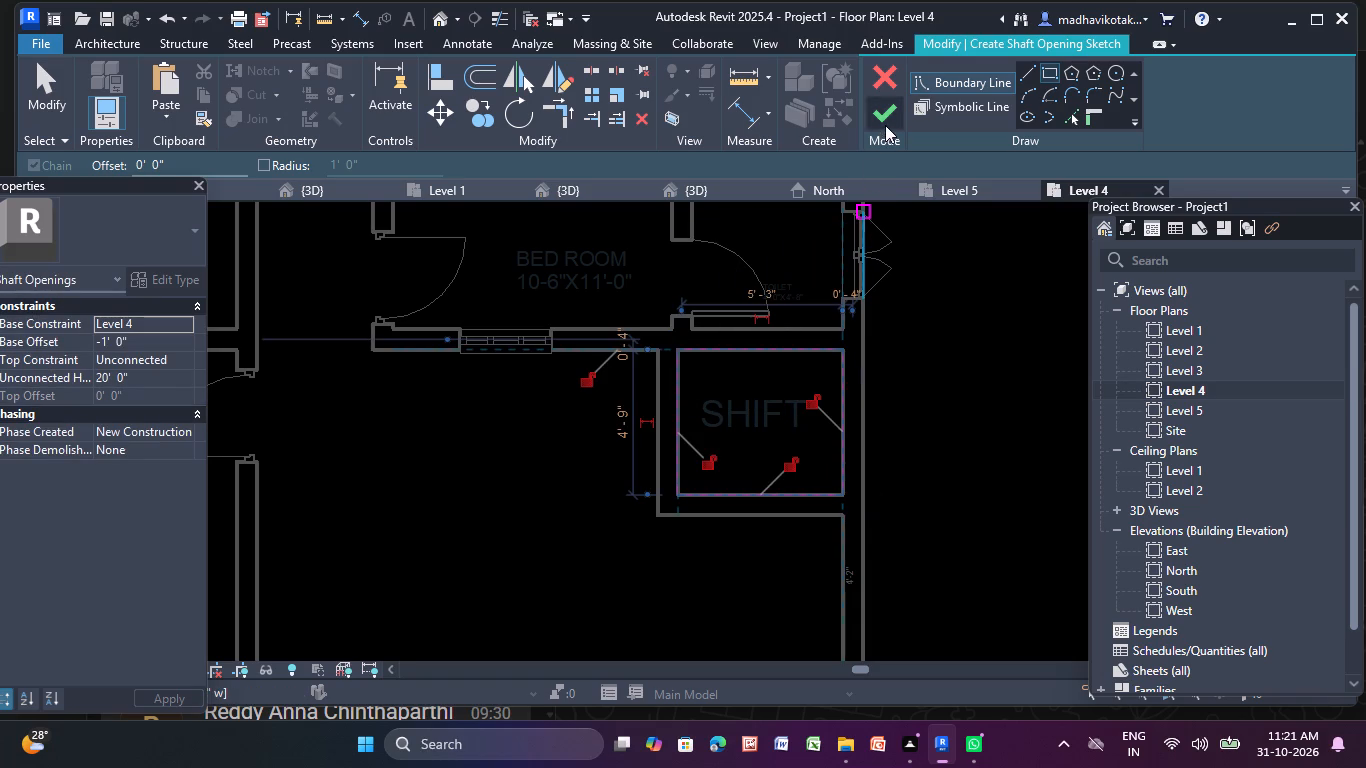
click(885, 125)
click(949, 283)
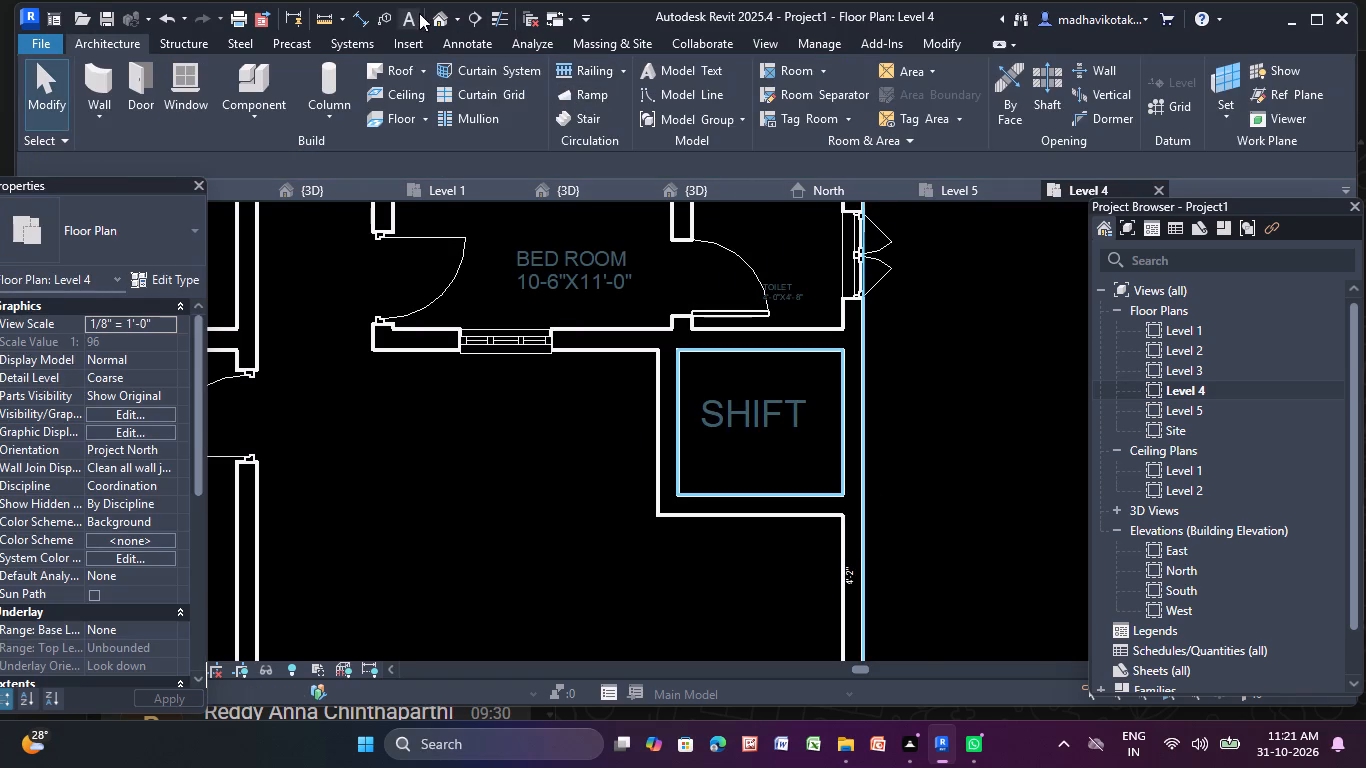
In the 3D view, select the shaft opening in the roof and stretch its base down to an offset of about -7' 2" from Level 4.
click(432, 18)
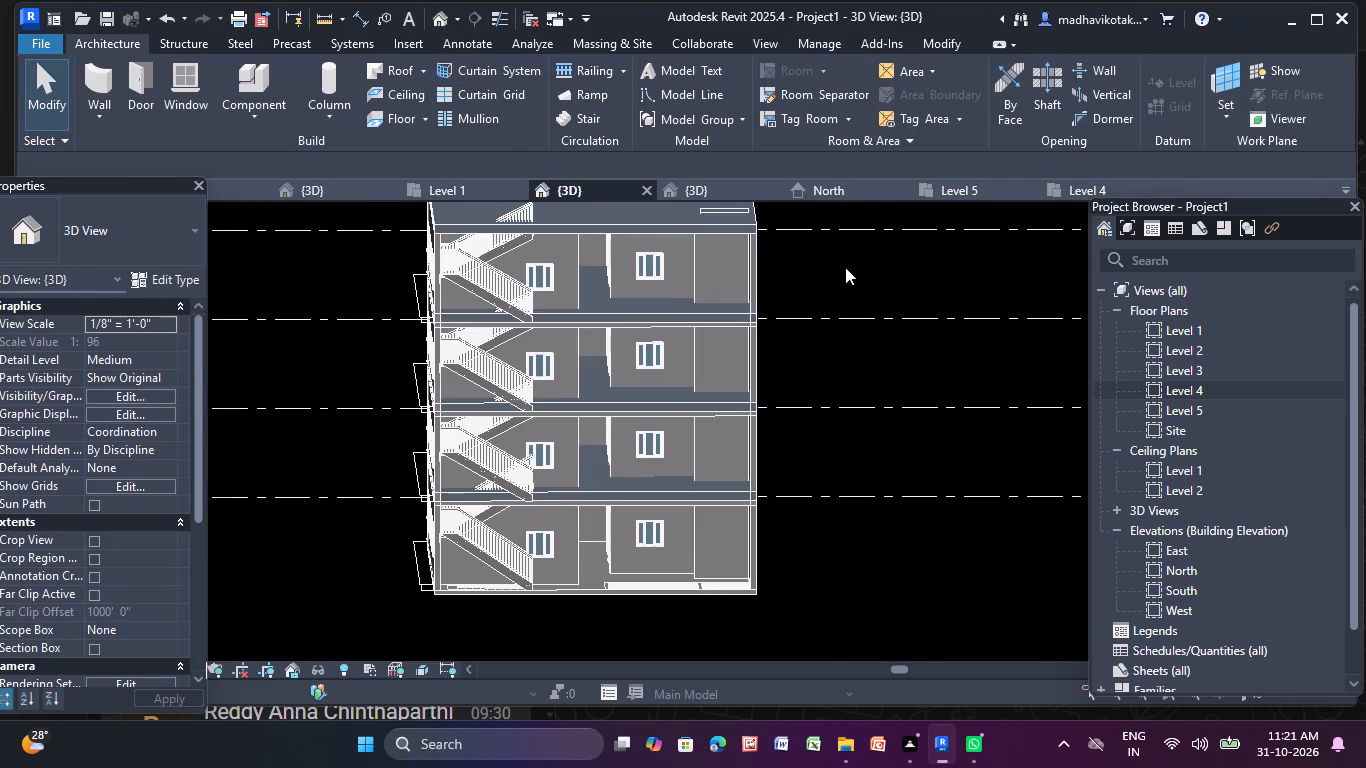
scroll(845, 267, up, 1)
middle_drag(841, 271, 782, 377)
shift+middle_drag(764, 387, 719, 418)
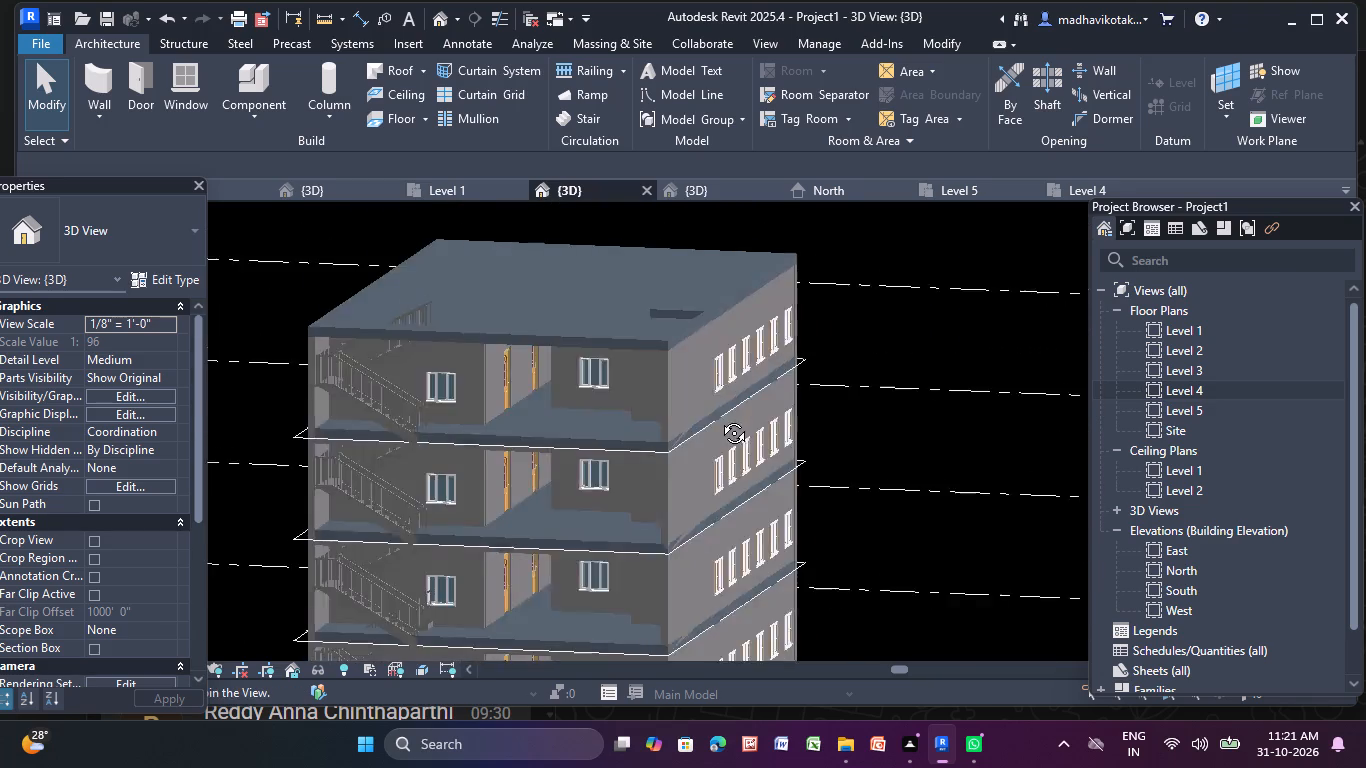
shift+middle_drag(719, 418, 641, 436)
scroll(624, 373, up, 10)
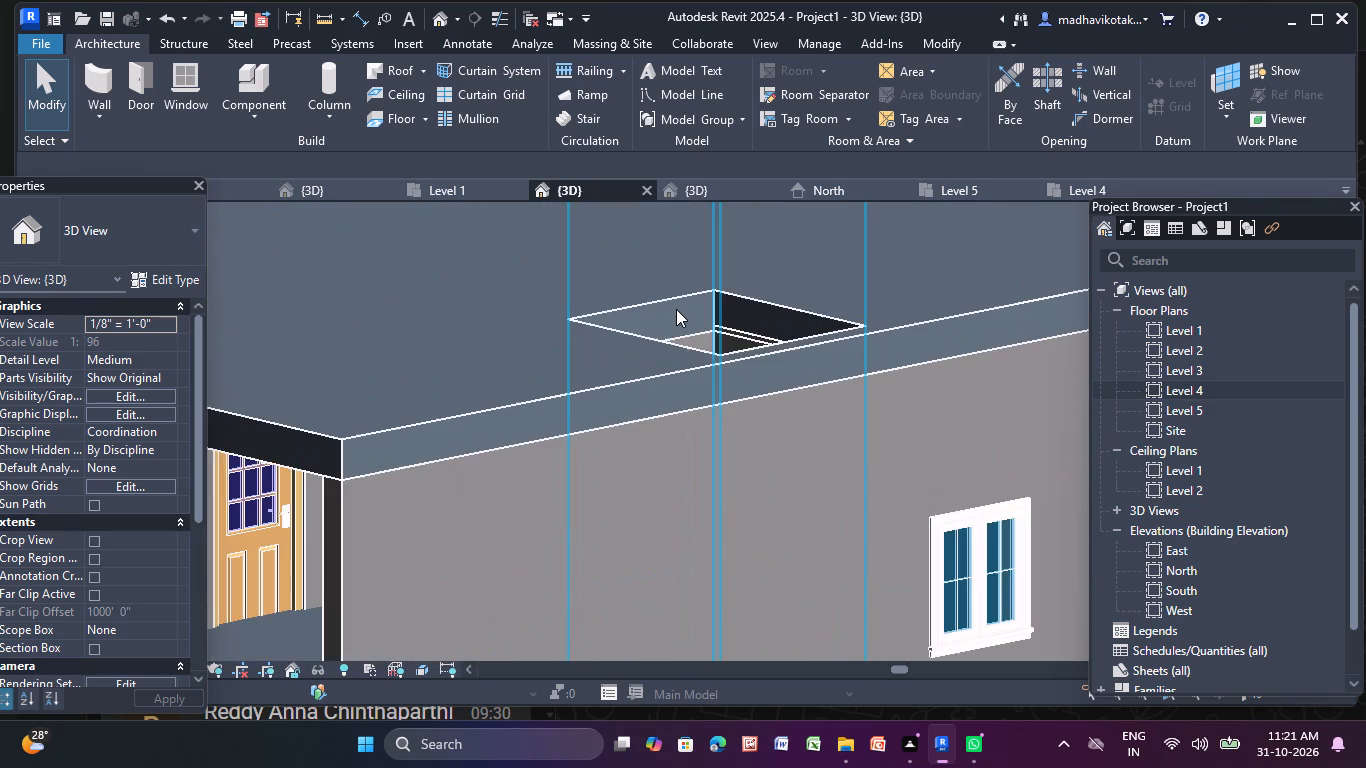
click(676, 309)
scroll(713, 340, down, 4)
middle_drag(776, 405, 785, 365)
shift+middle_drag(785, 433, 932, 381)
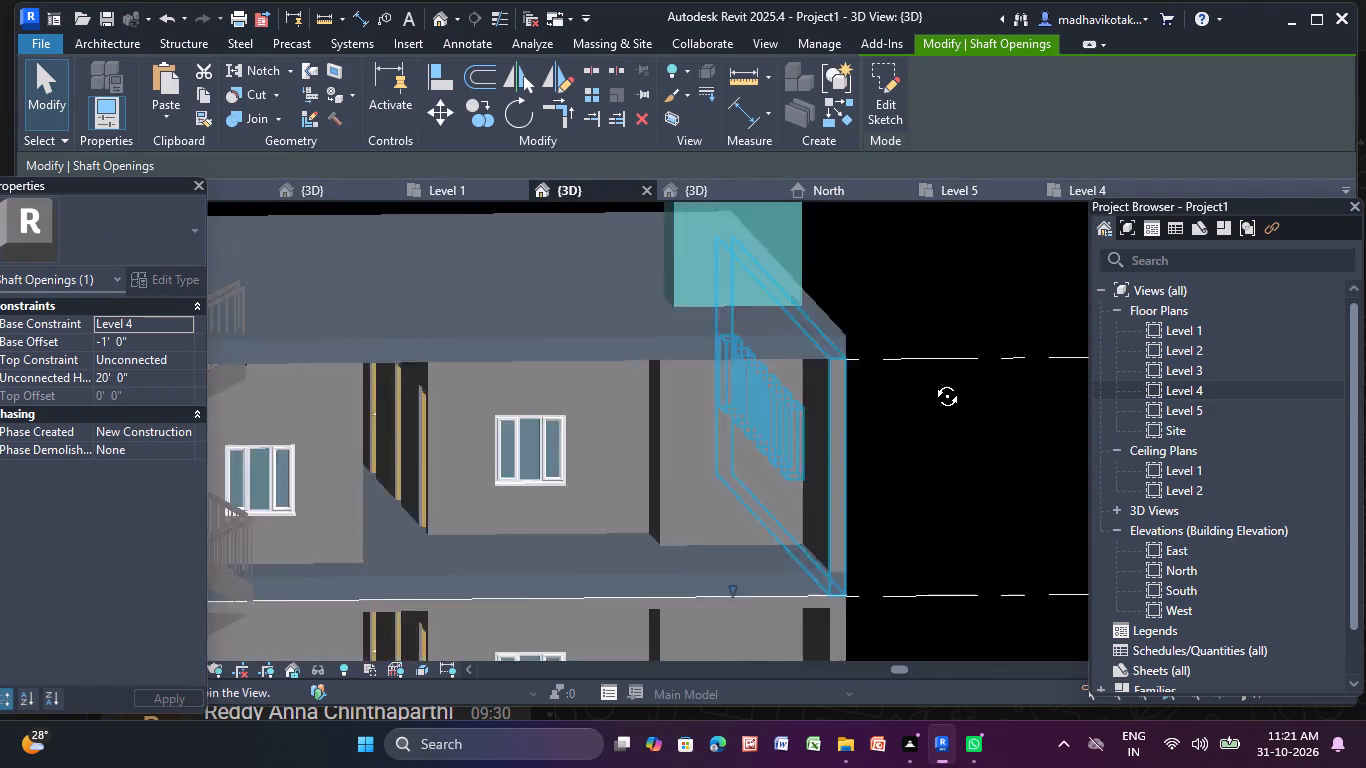
shift+middle_drag(932, 381, 937, 422)
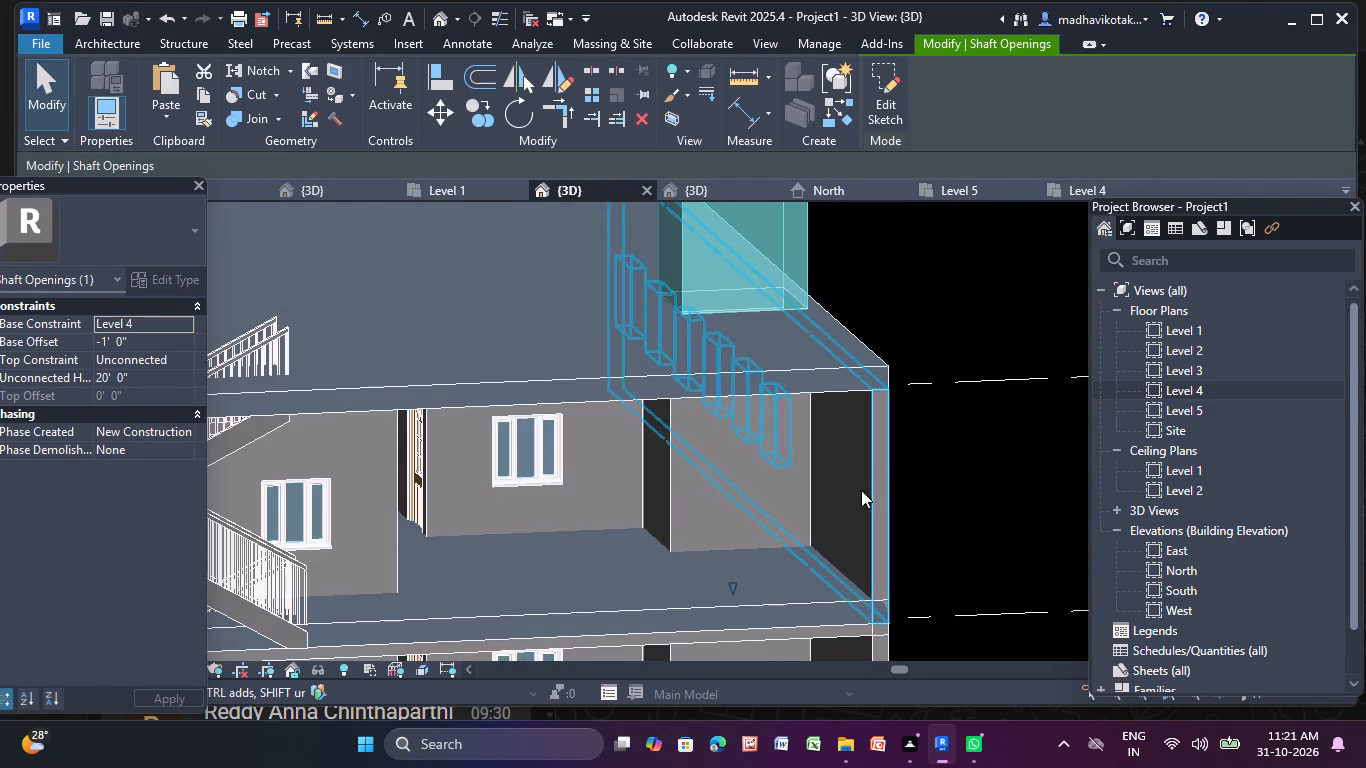
middle_drag(835, 507, 731, 318)
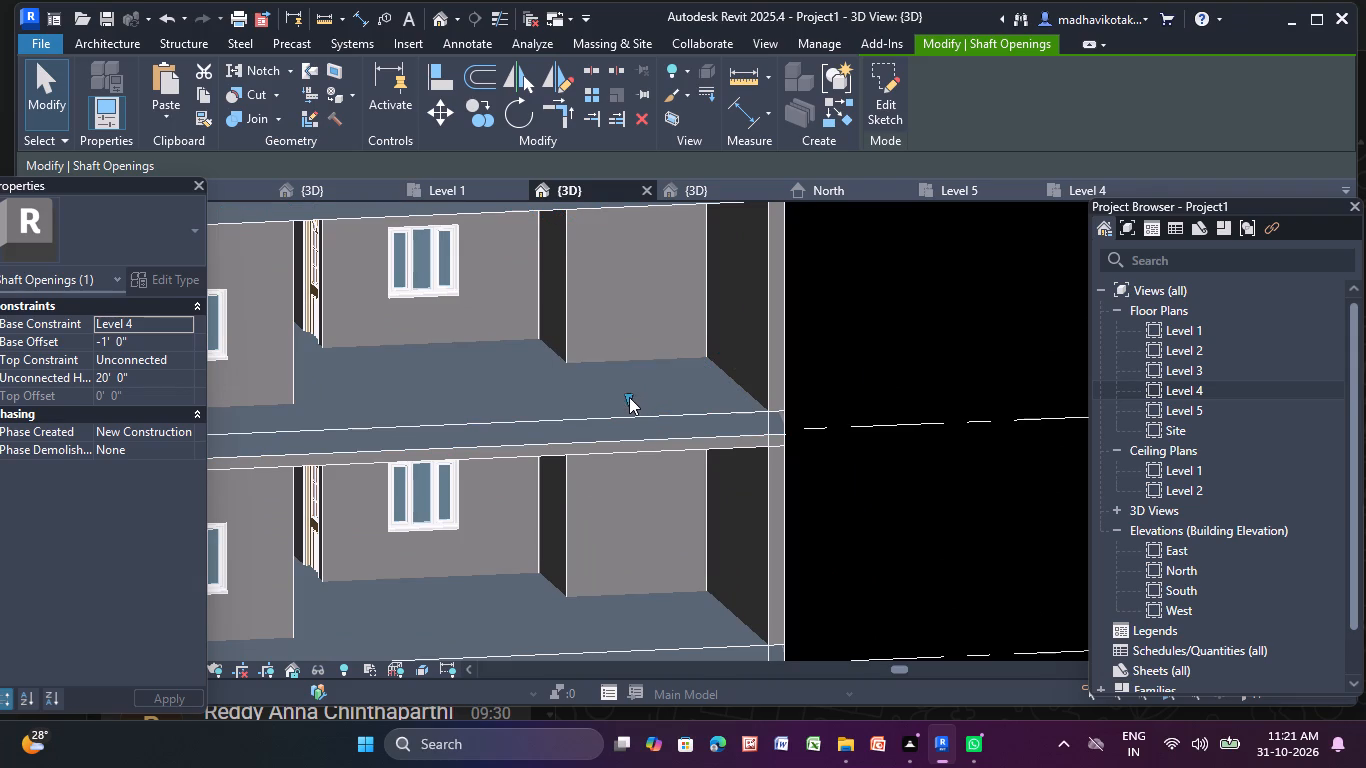
drag(628, 397, 681, 542)
Stretch the shaft opening's base down through the lower storeys to the Level 1 floor, at an offset of about -30' 4" from Level 4.
middle_drag(685, 535, 556, 260)
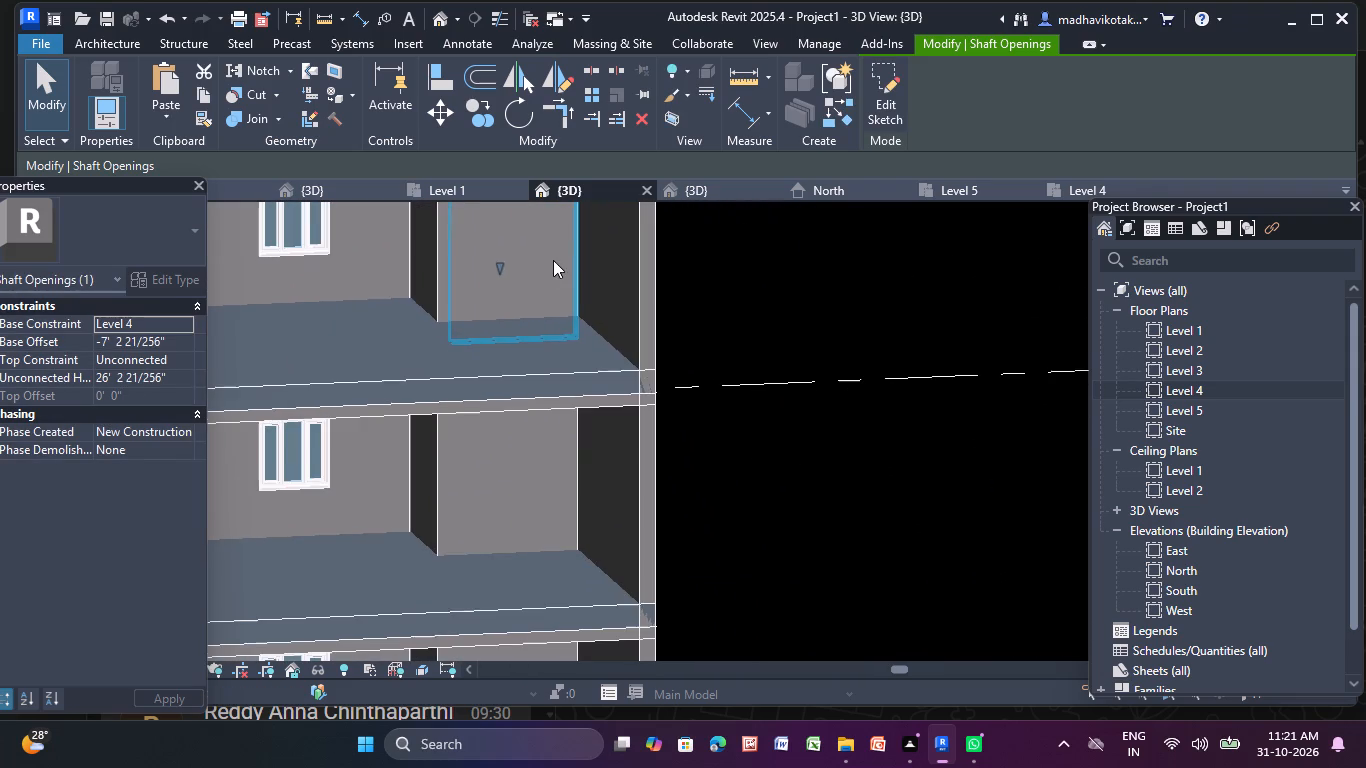
drag(496, 263, 536, 545)
scroll(536, 545, up, 1)
middle_drag(536, 545, 557, 230)
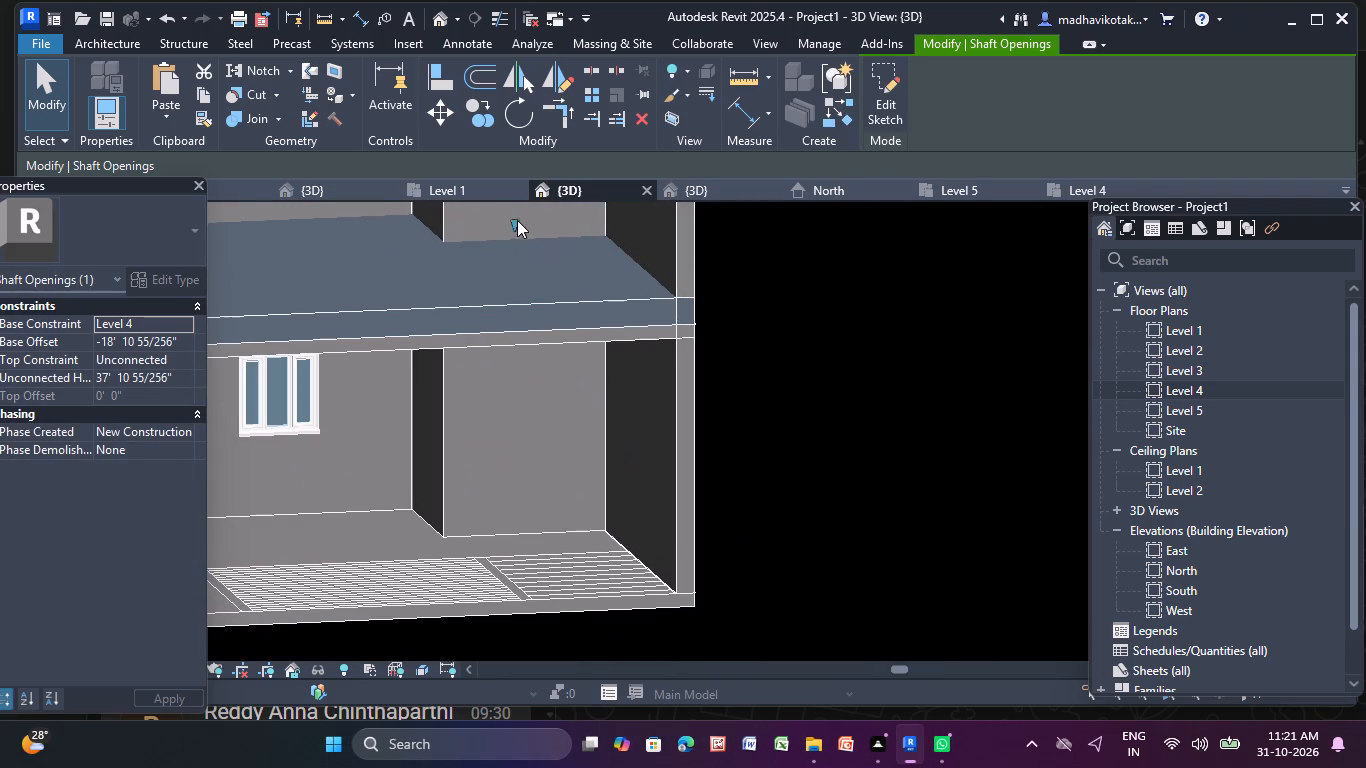
drag(514, 223, 552, 459)
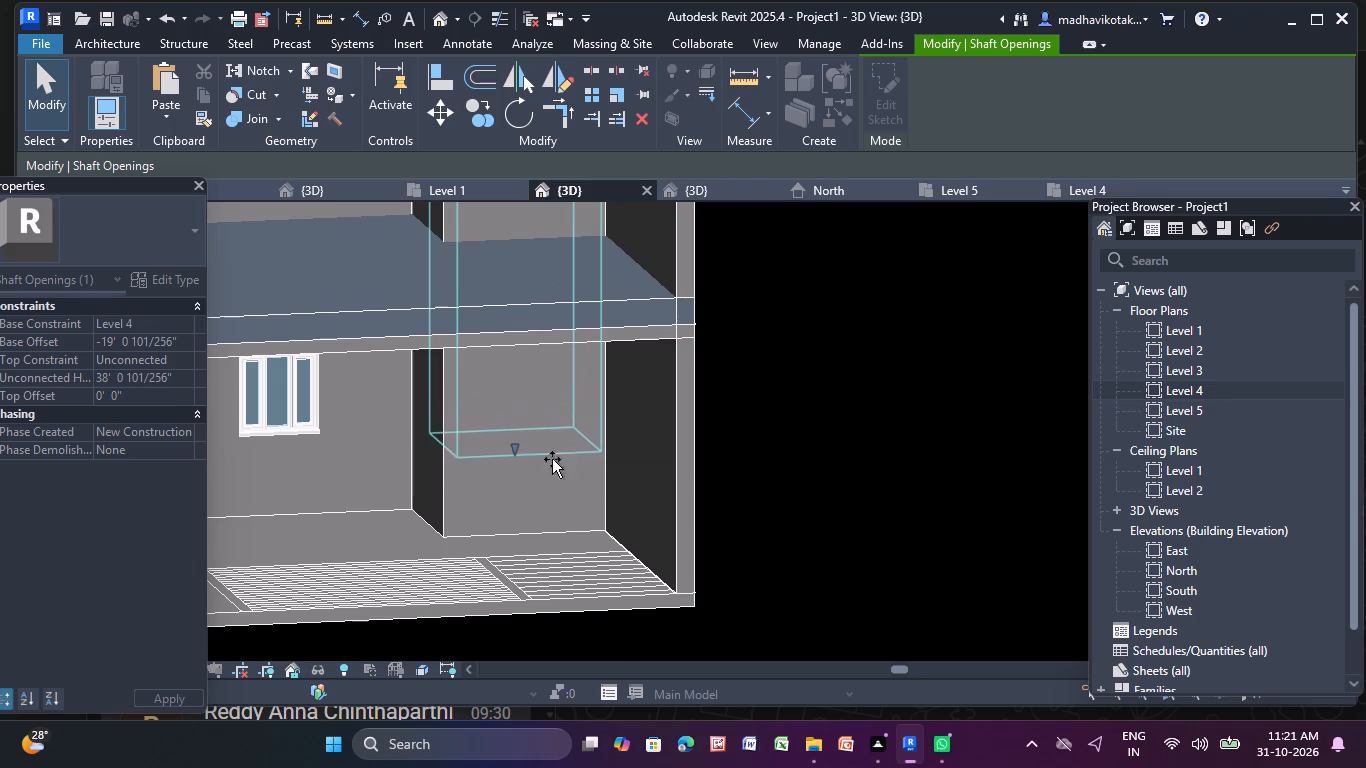
drag(552, 459, 537, 536)
scroll(514, 524, up, 4)
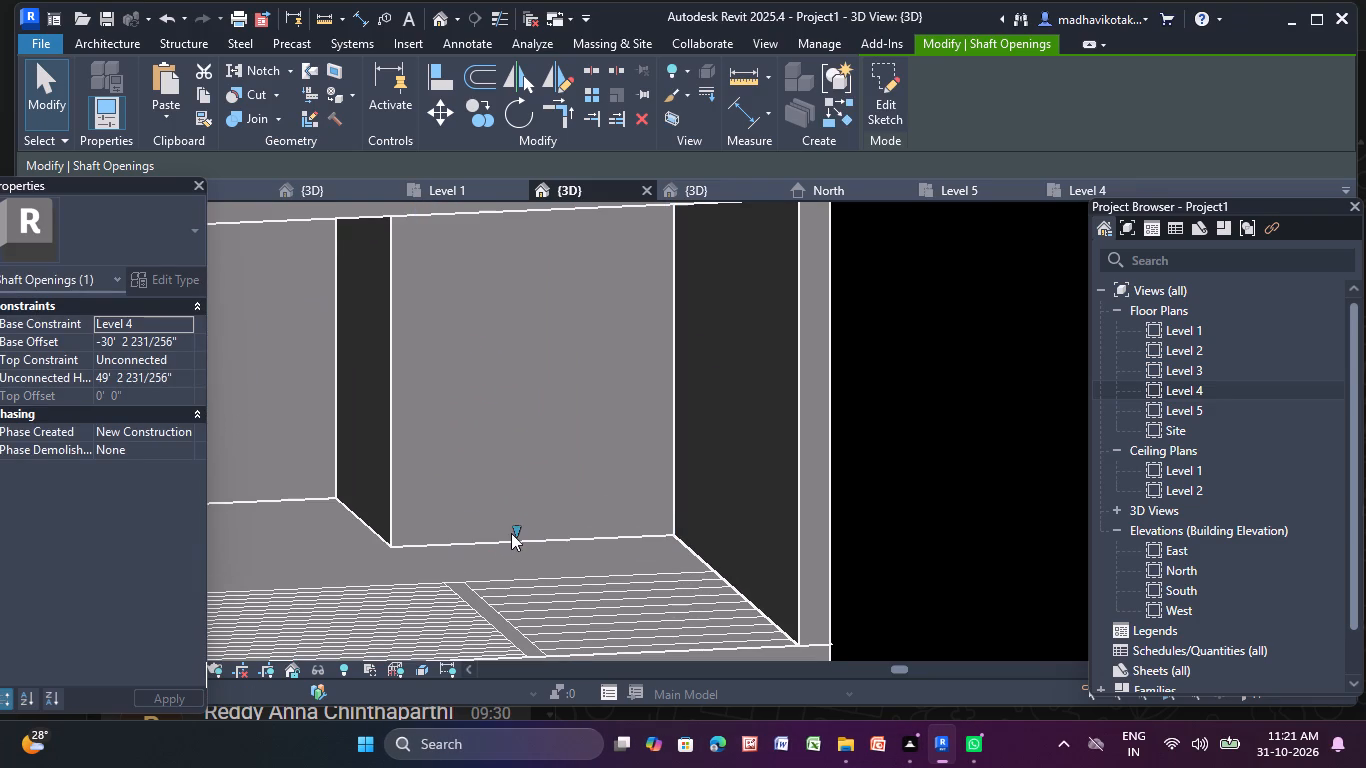
drag(516, 528, 516, 541)
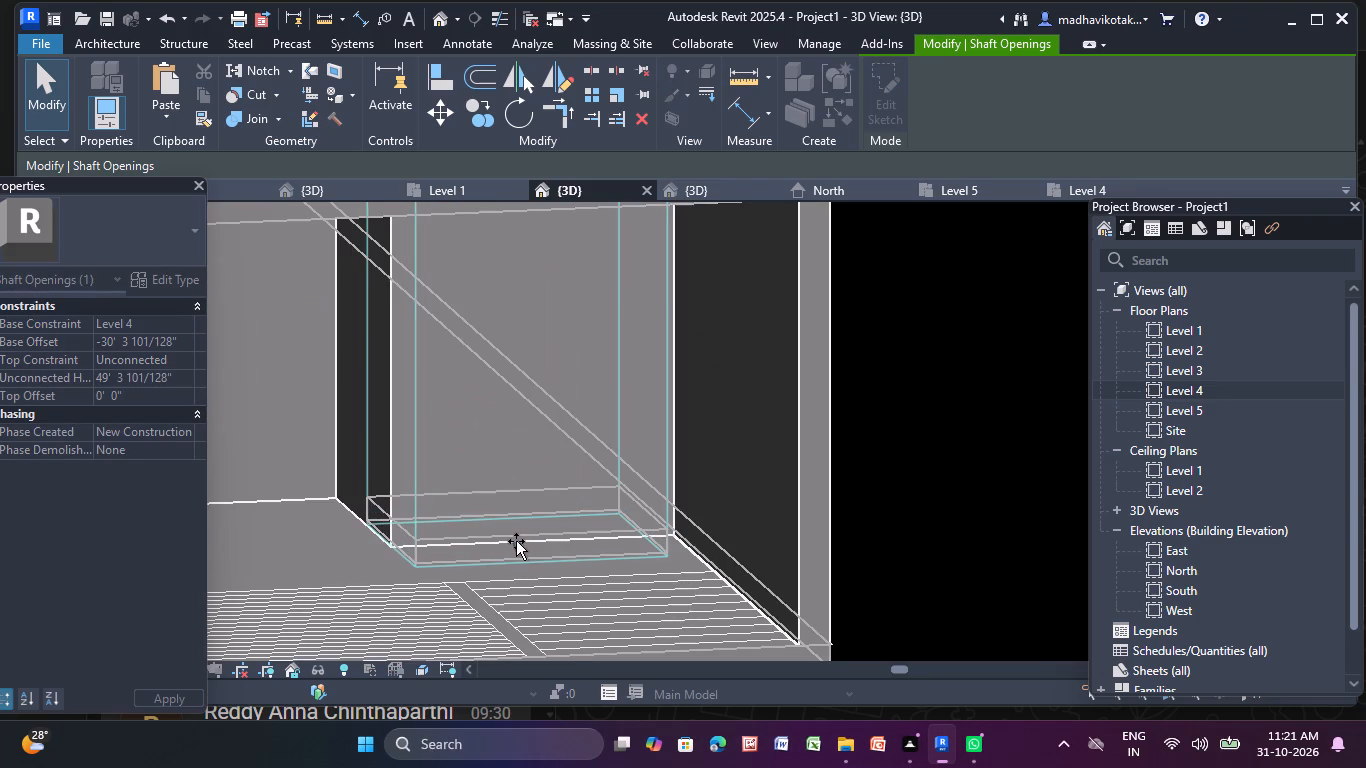
drag(516, 541, 514, 545)
key(Escape)
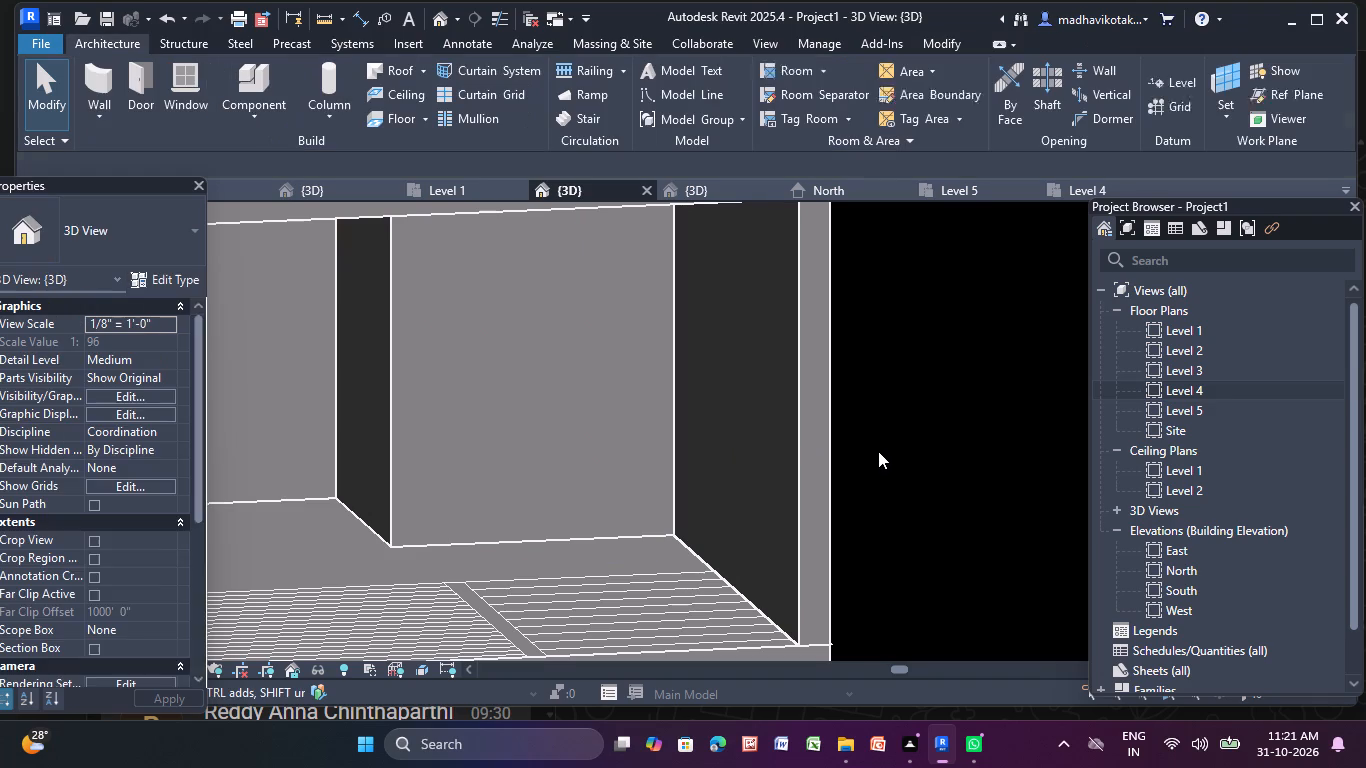
key(Escape)
Examine the Level 1 shaft walls, the adjacent staircase and the floor edge from several angles in 3D.
scroll(861, 473, down, 4)
middle_drag(861, 473, 951, 475)
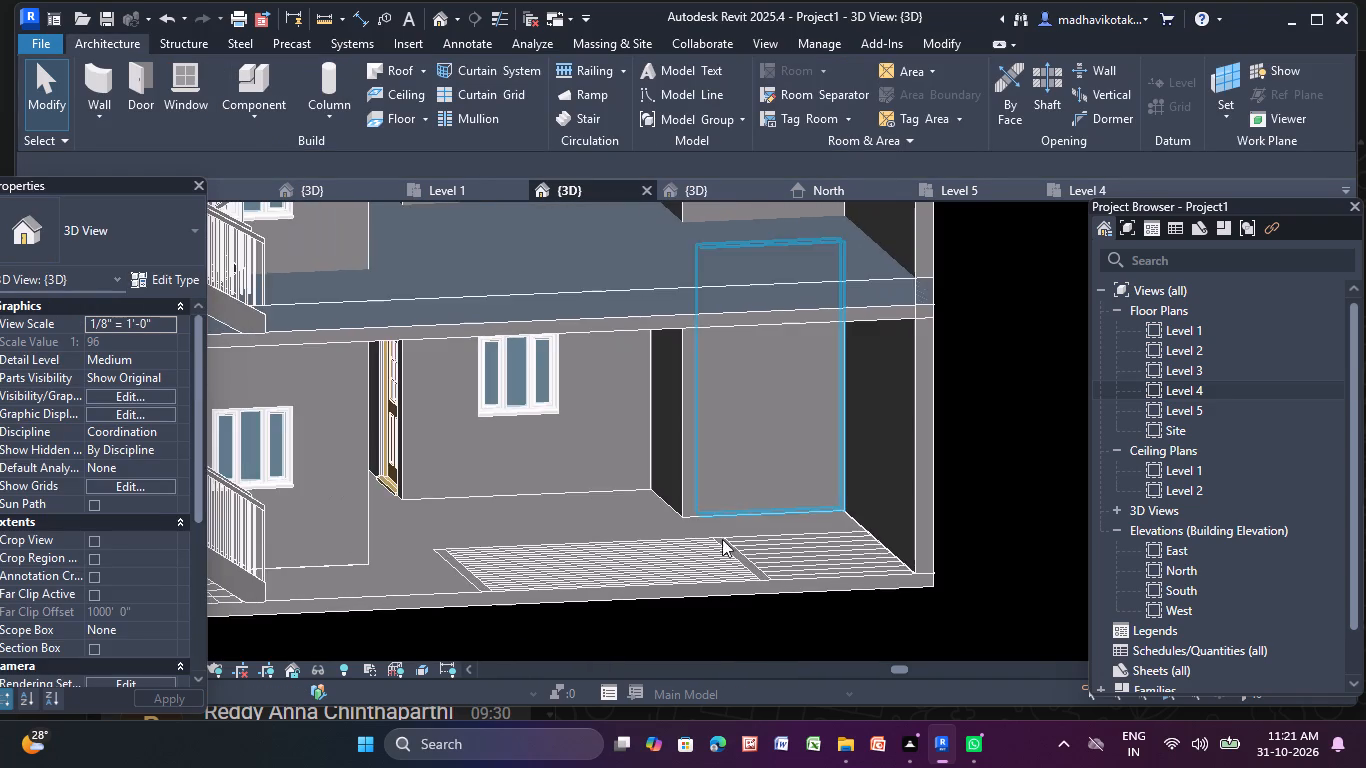
middle_drag(695, 534, 801, 517)
scroll(718, 453, up, 11)
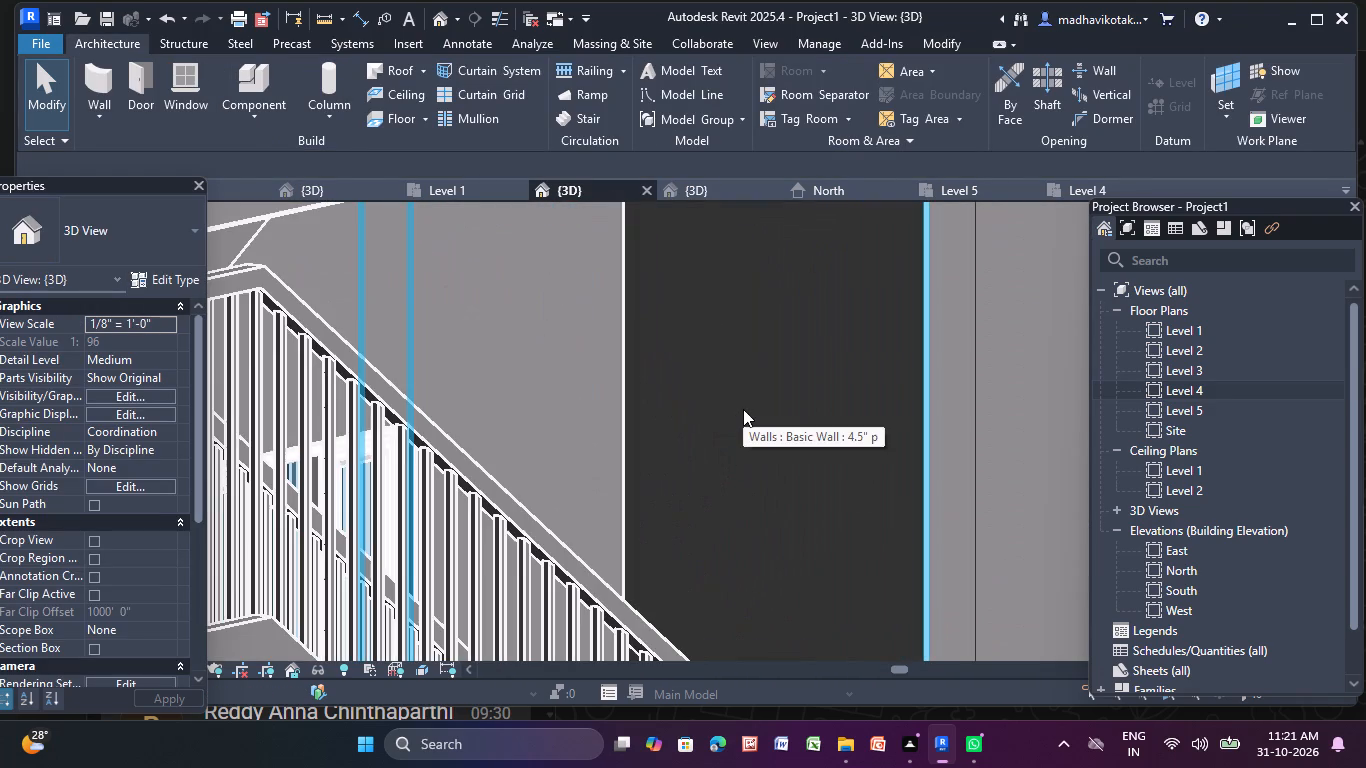
middle_drag(743, 409, 637, 318)
scroll(637, 318, down, 3)
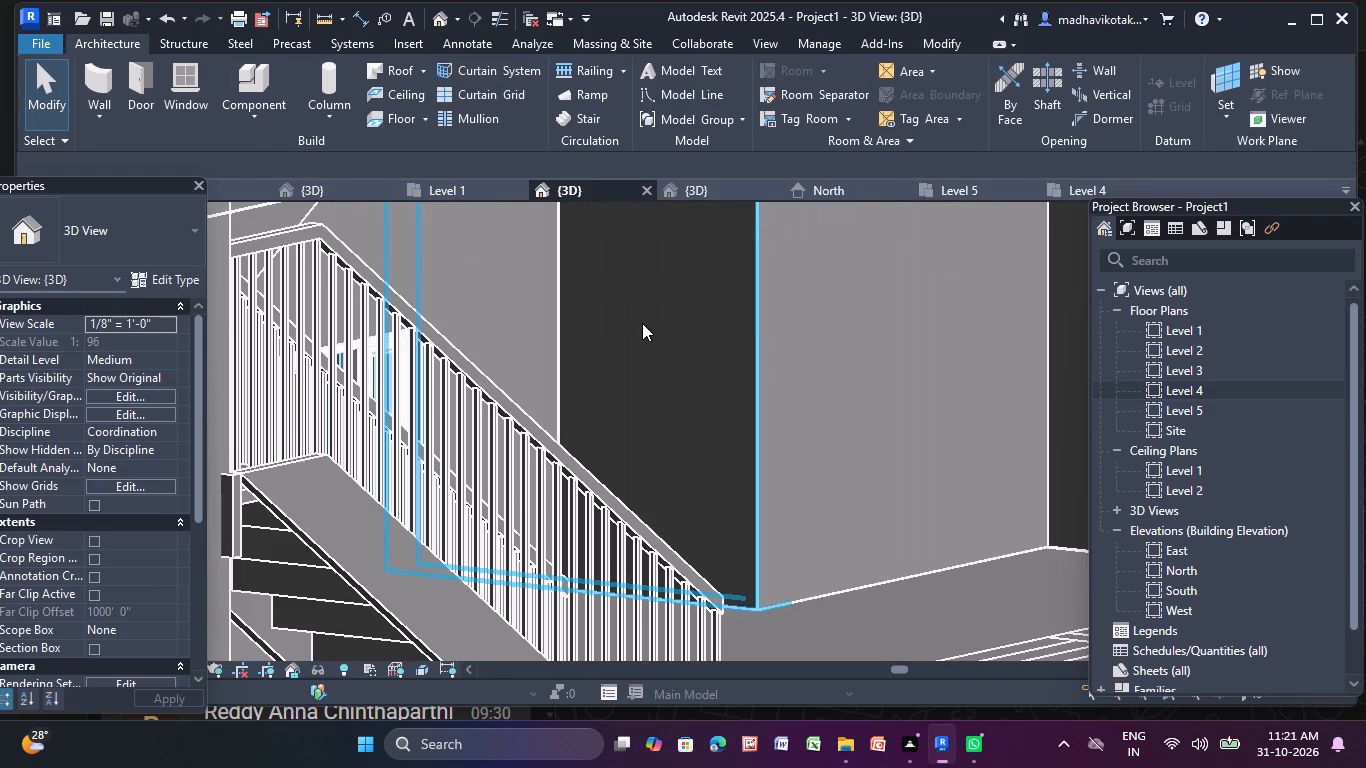
middle_drag(712, 445, 688, 465)
shift+middle_drag(687, 465, 661, 485)
scroll(632, 448, down, 2)
middle_drag(632, 448, 641, 519)
middle_drag(644, 519, 640, 514)
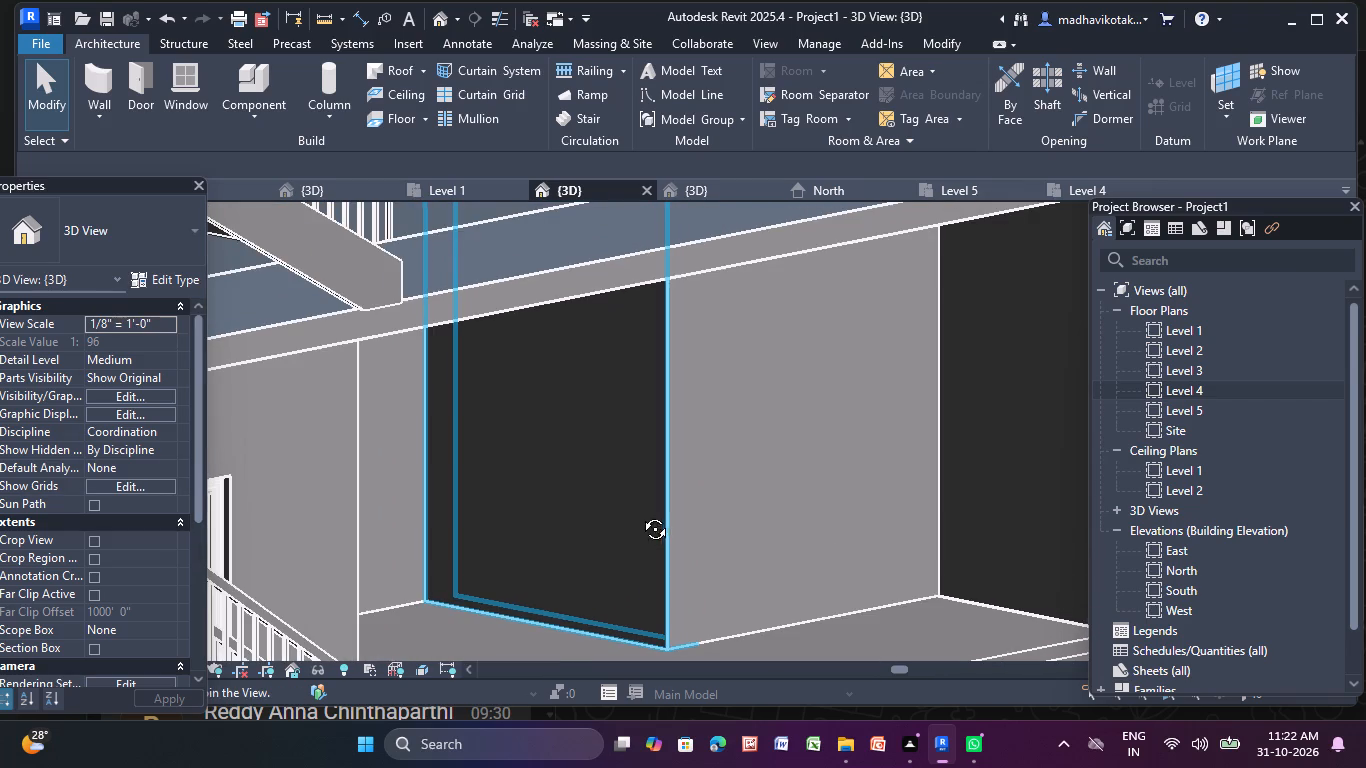
middle_drag(640, 514, 653, 491)
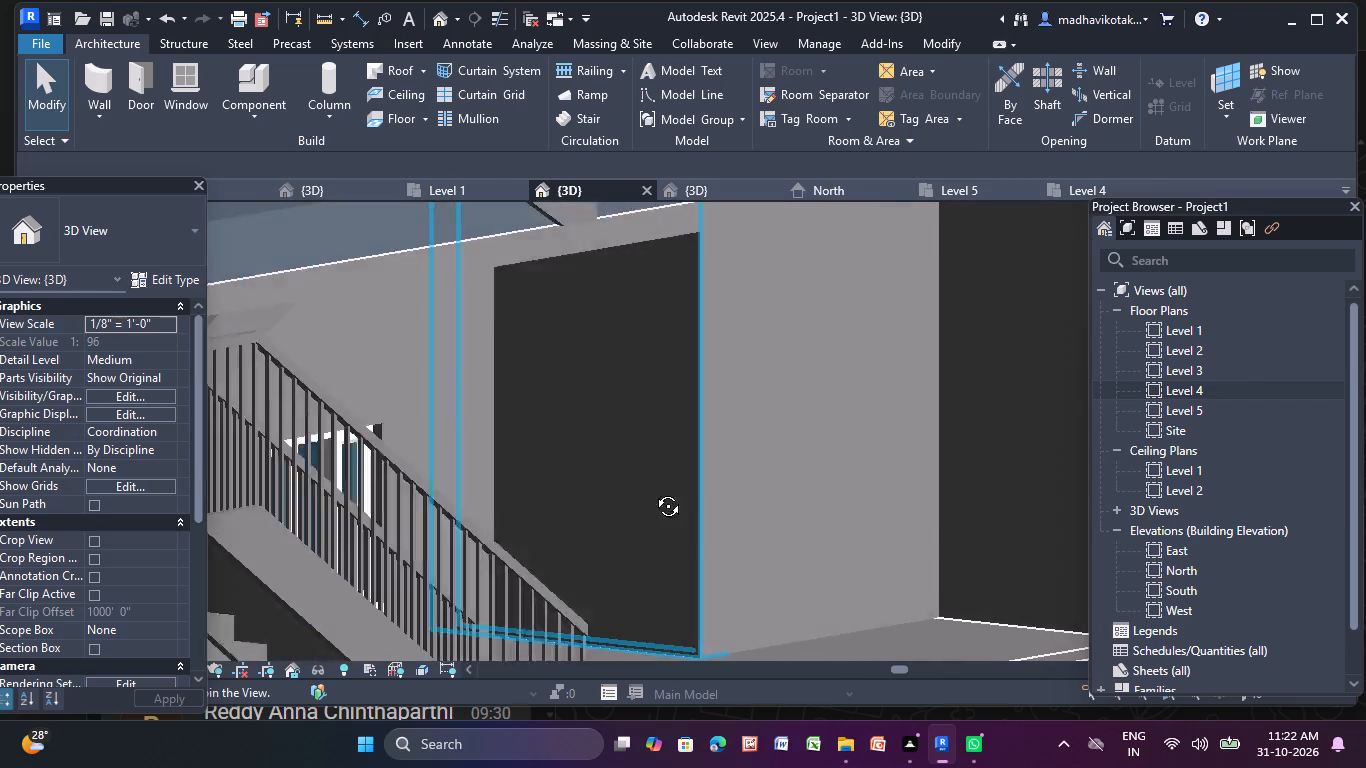
middle_drag(653, 491, 625, 491)
shift+scroll(625, 491, down, 4)
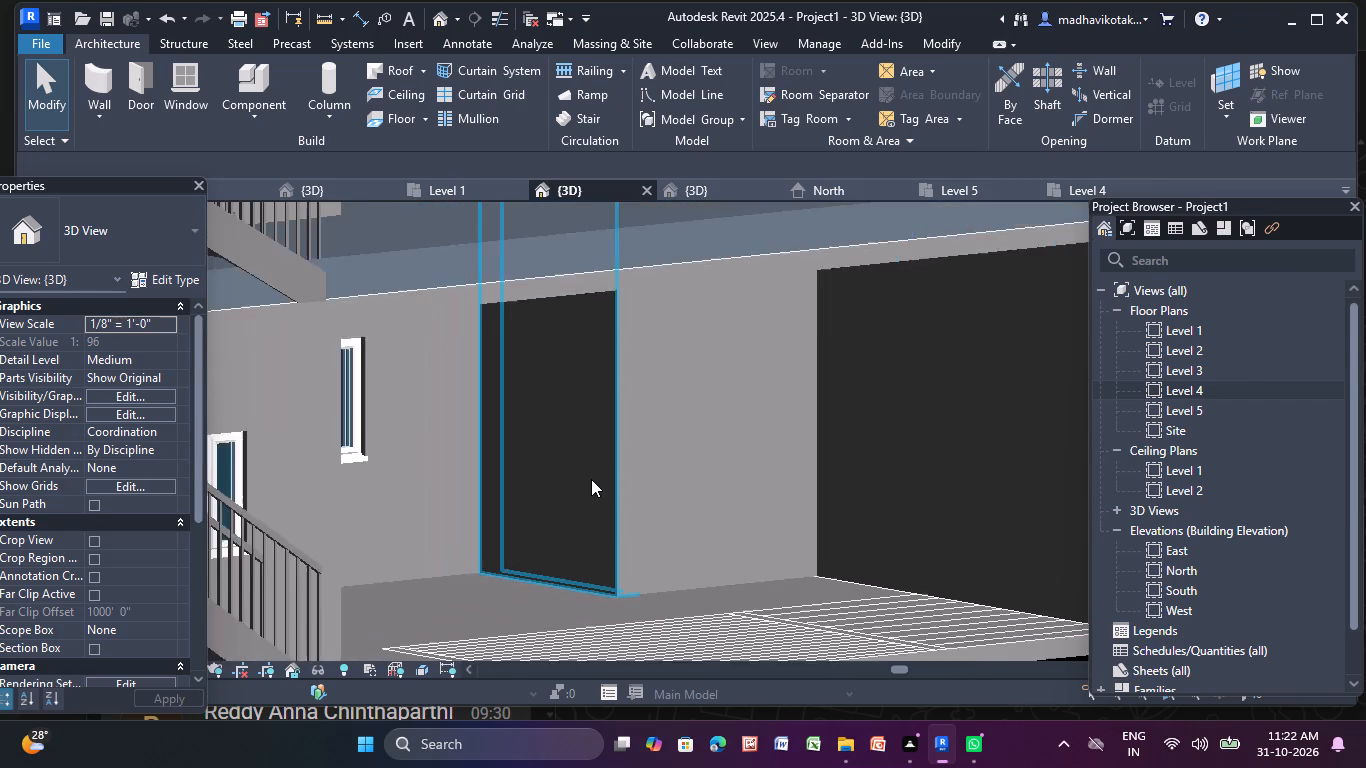
shift+scroll(591, 479, down, 2)
middle_drag(591, 479, 592, 467)
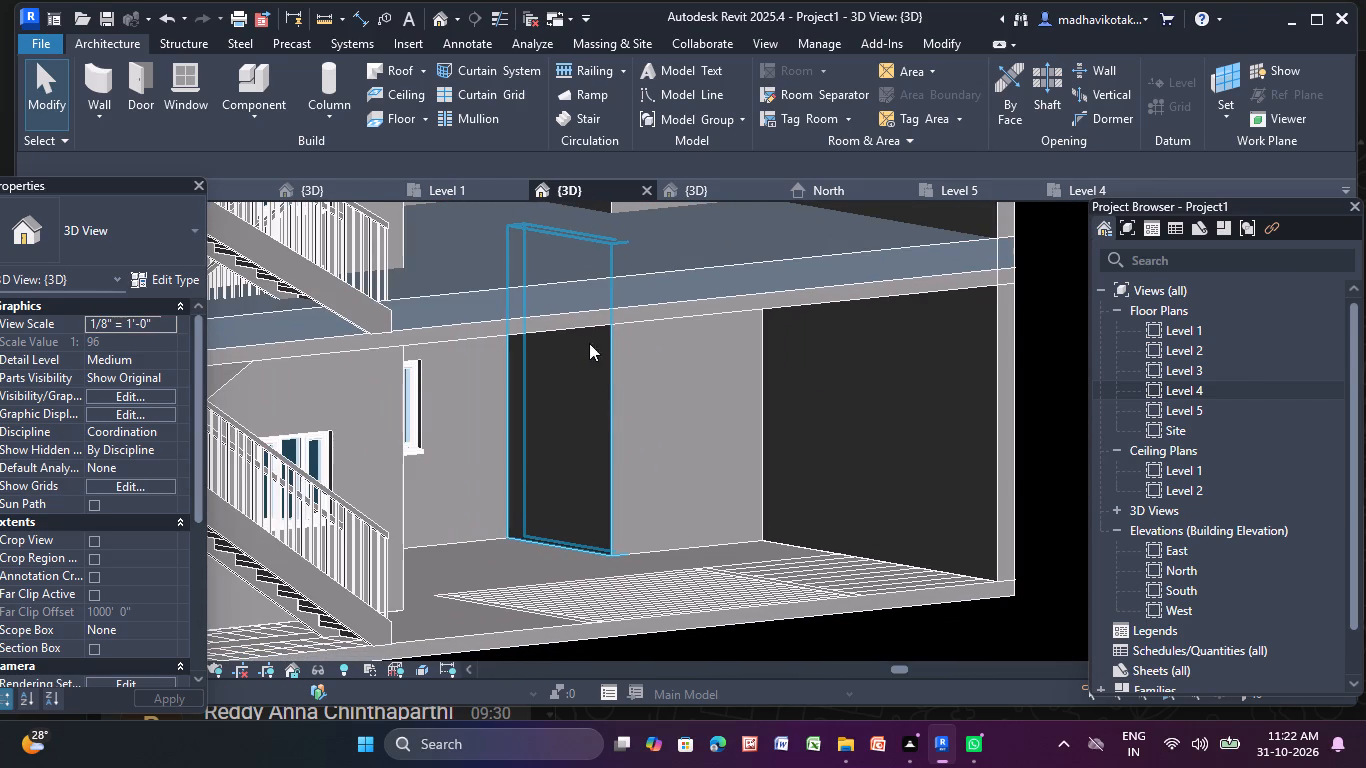
scroll(586, 500, down, 3)
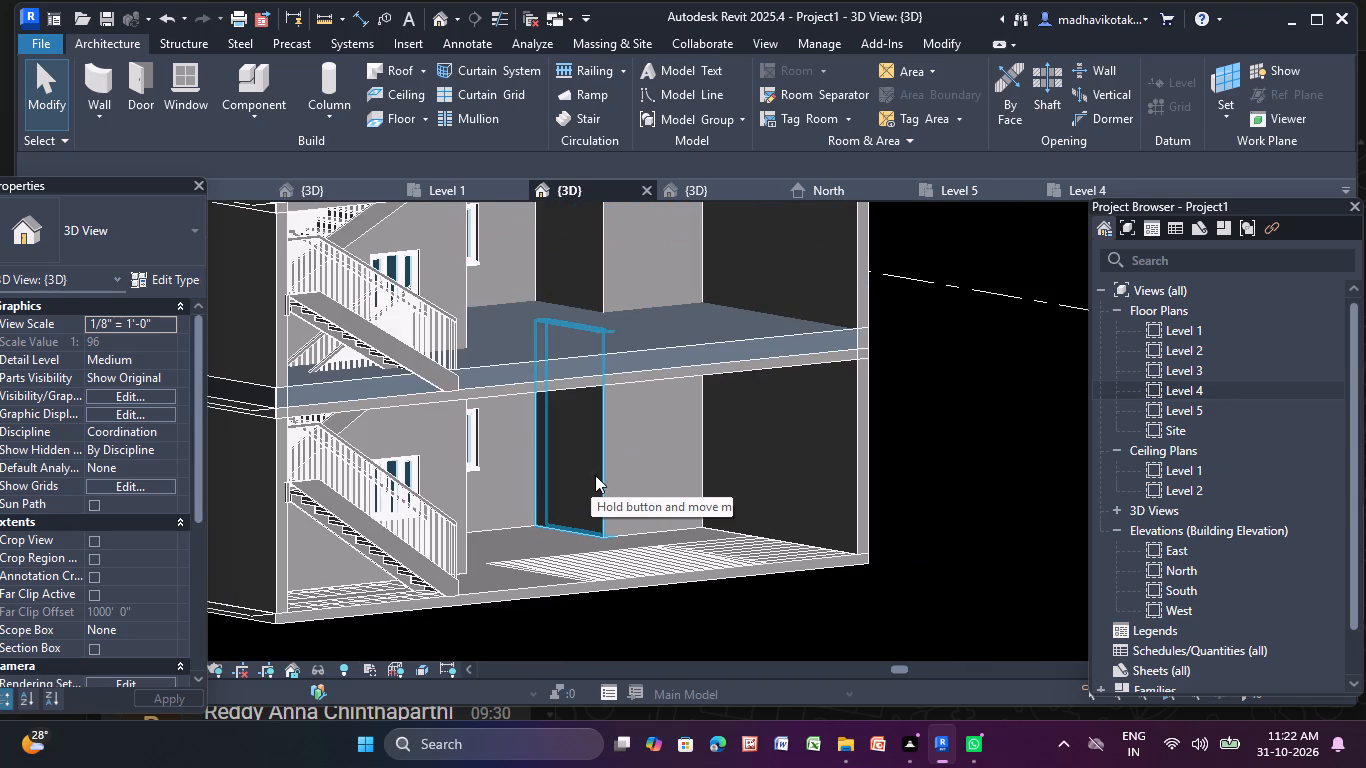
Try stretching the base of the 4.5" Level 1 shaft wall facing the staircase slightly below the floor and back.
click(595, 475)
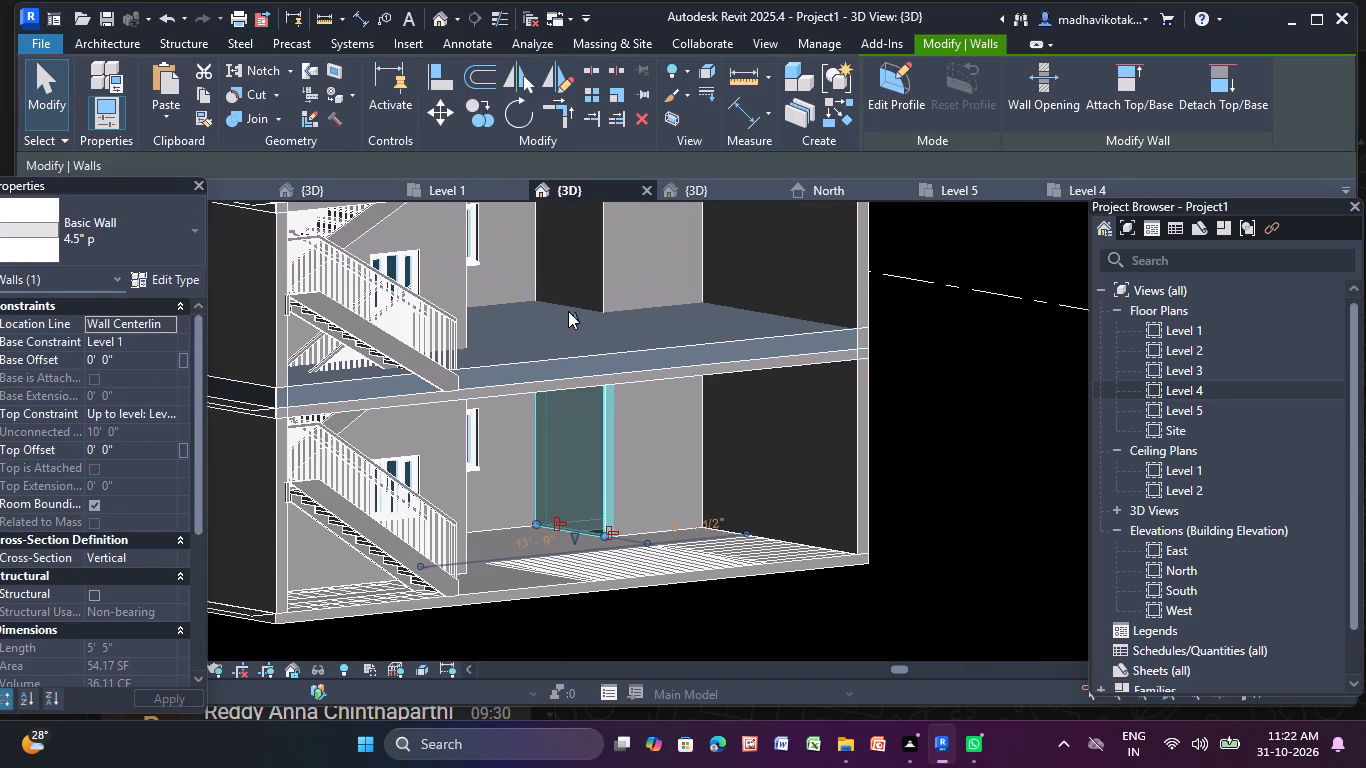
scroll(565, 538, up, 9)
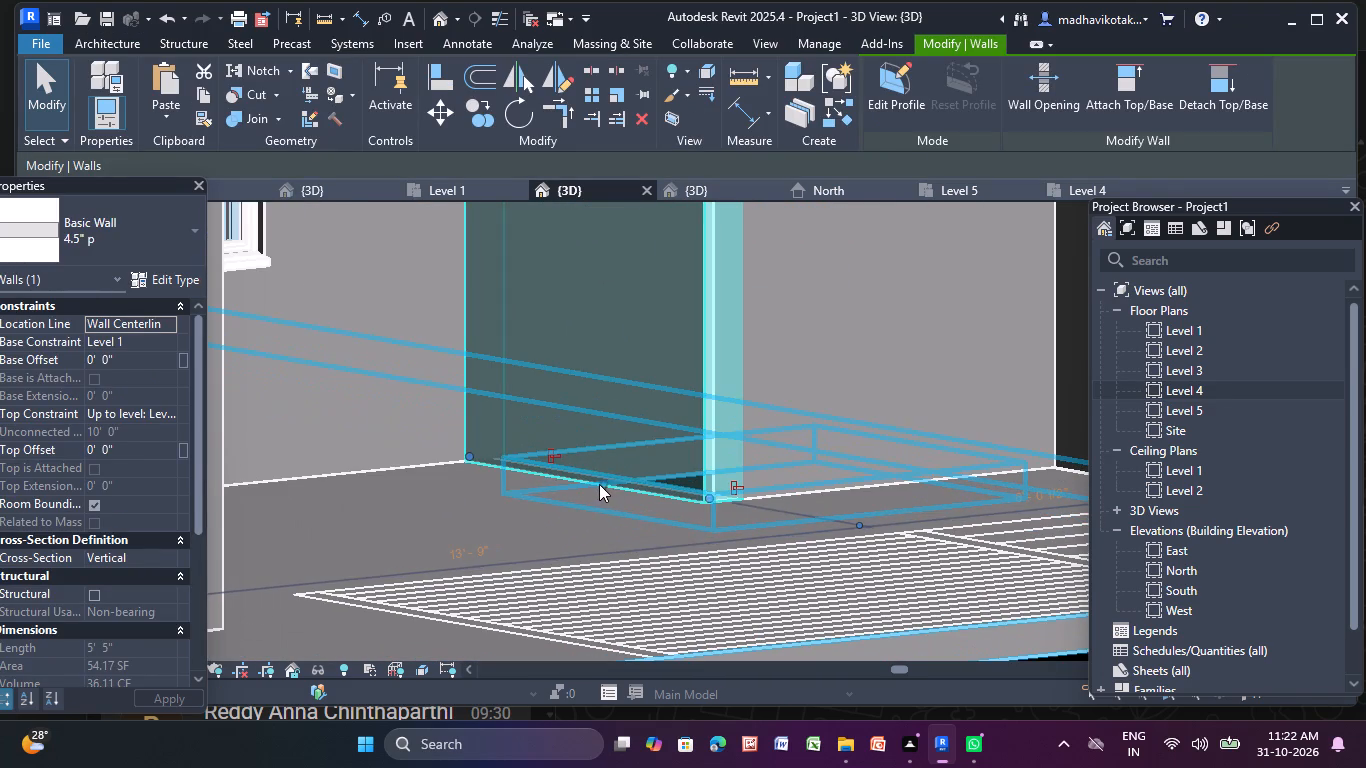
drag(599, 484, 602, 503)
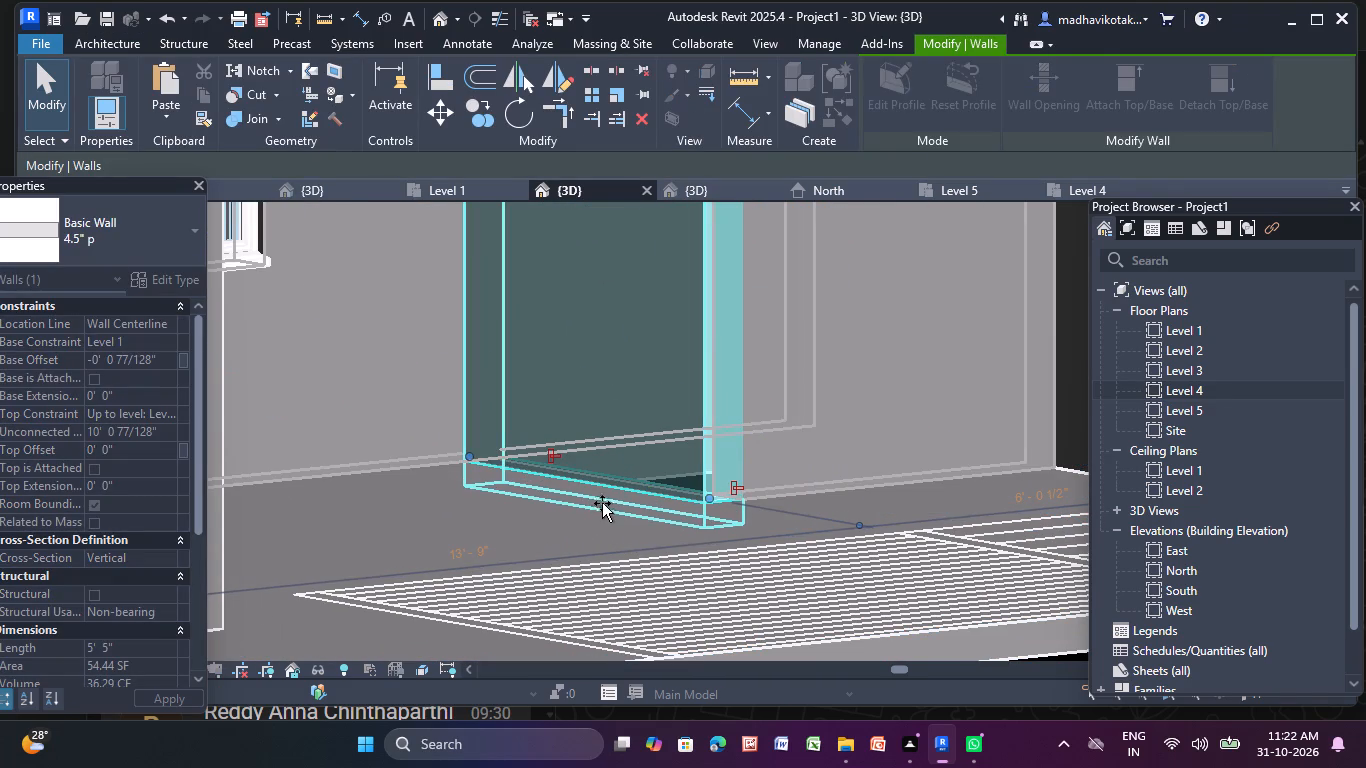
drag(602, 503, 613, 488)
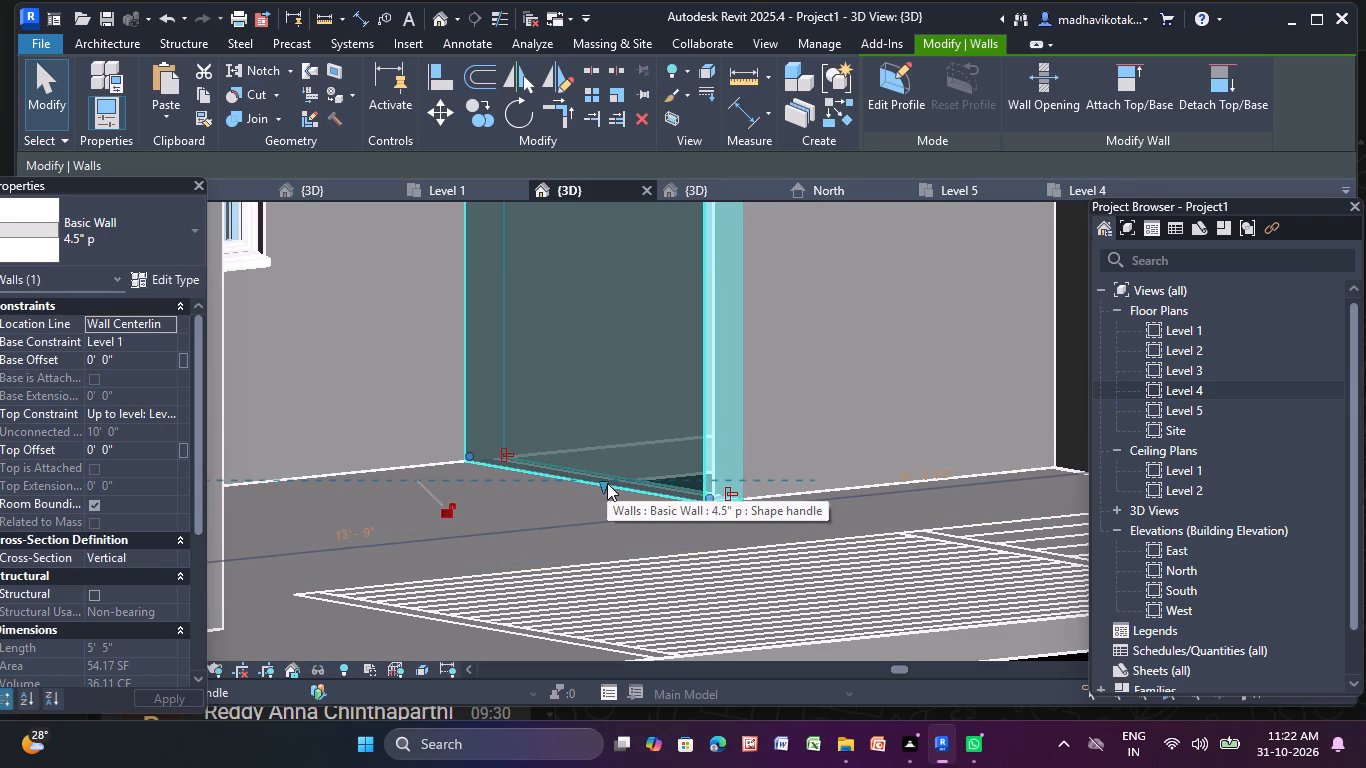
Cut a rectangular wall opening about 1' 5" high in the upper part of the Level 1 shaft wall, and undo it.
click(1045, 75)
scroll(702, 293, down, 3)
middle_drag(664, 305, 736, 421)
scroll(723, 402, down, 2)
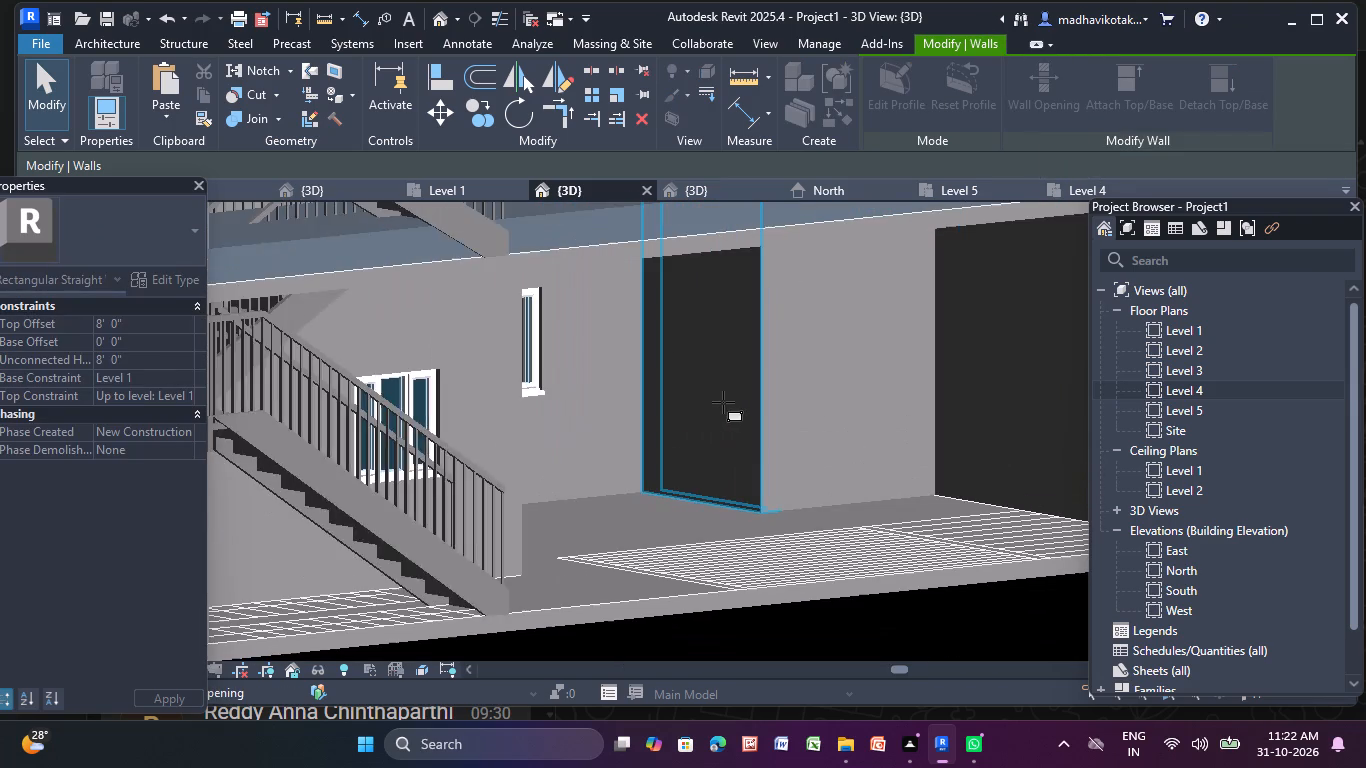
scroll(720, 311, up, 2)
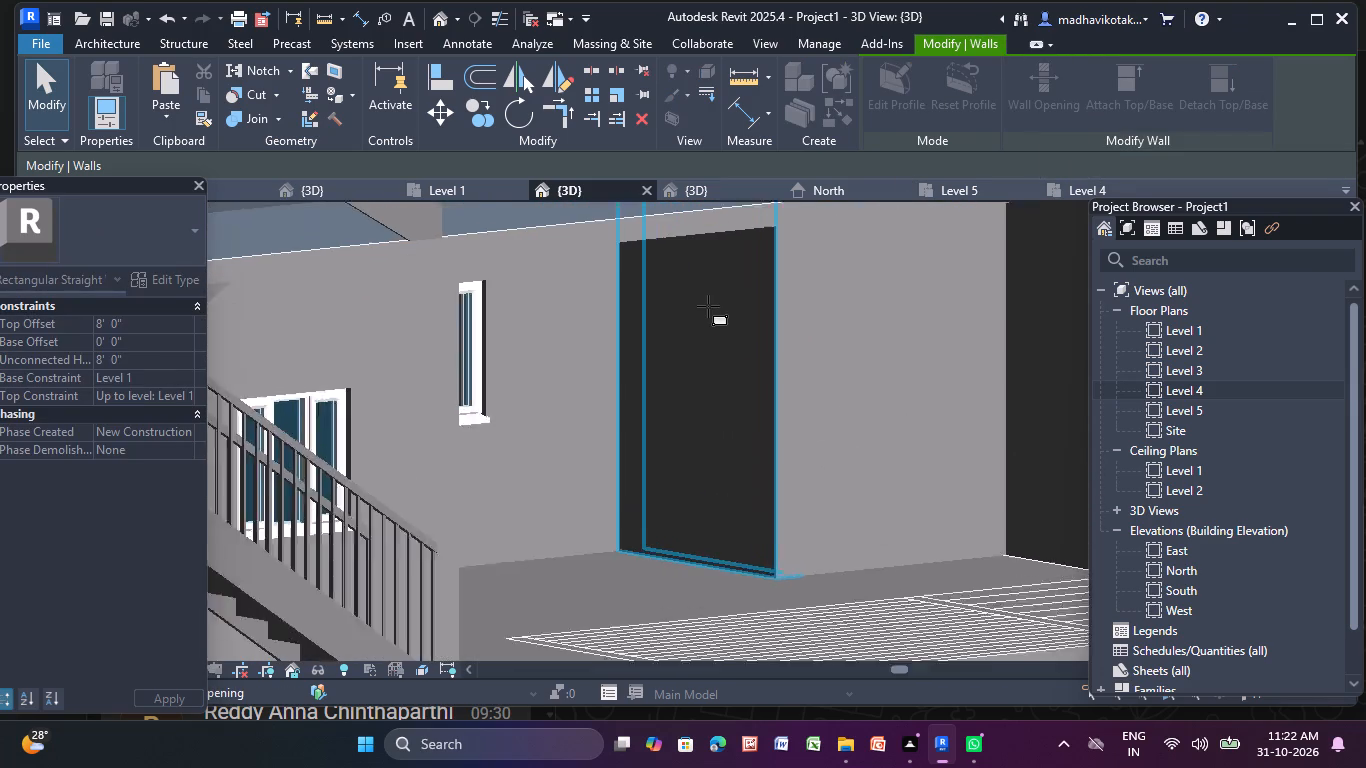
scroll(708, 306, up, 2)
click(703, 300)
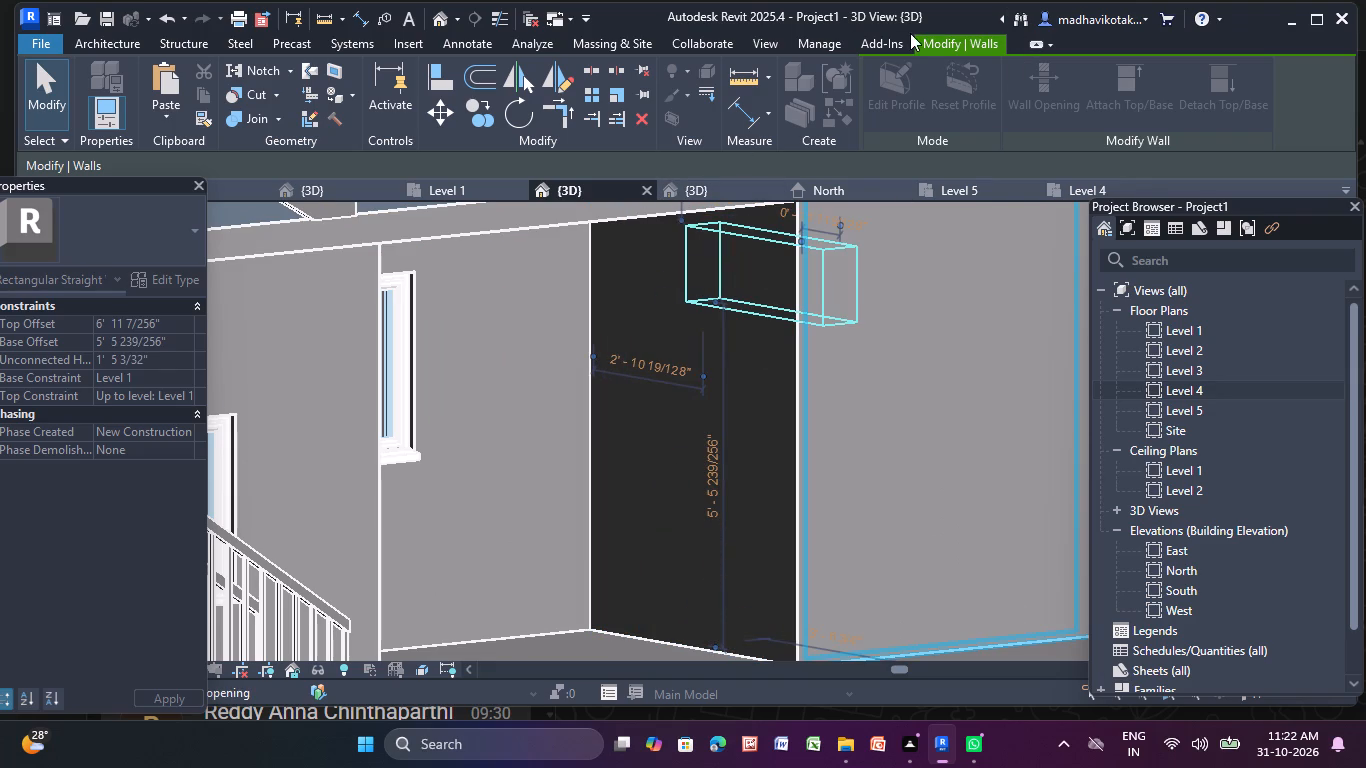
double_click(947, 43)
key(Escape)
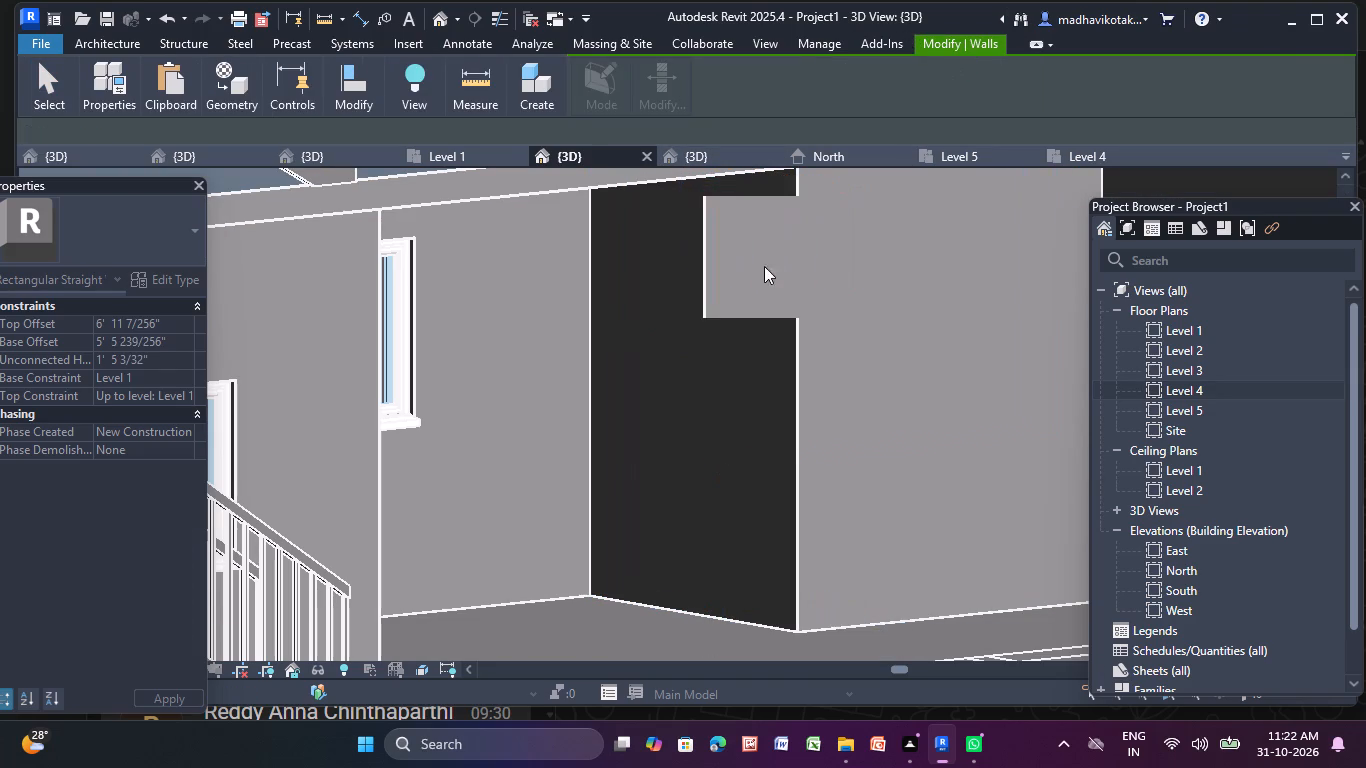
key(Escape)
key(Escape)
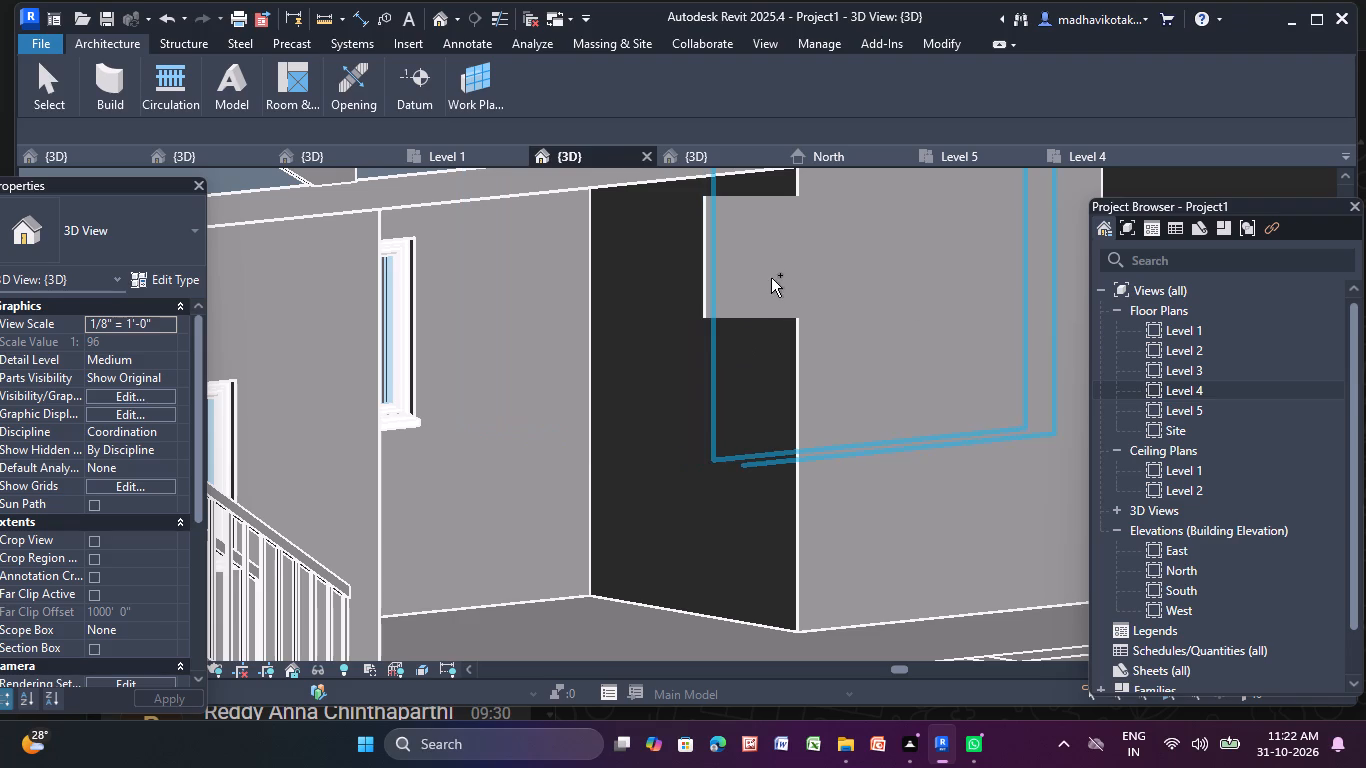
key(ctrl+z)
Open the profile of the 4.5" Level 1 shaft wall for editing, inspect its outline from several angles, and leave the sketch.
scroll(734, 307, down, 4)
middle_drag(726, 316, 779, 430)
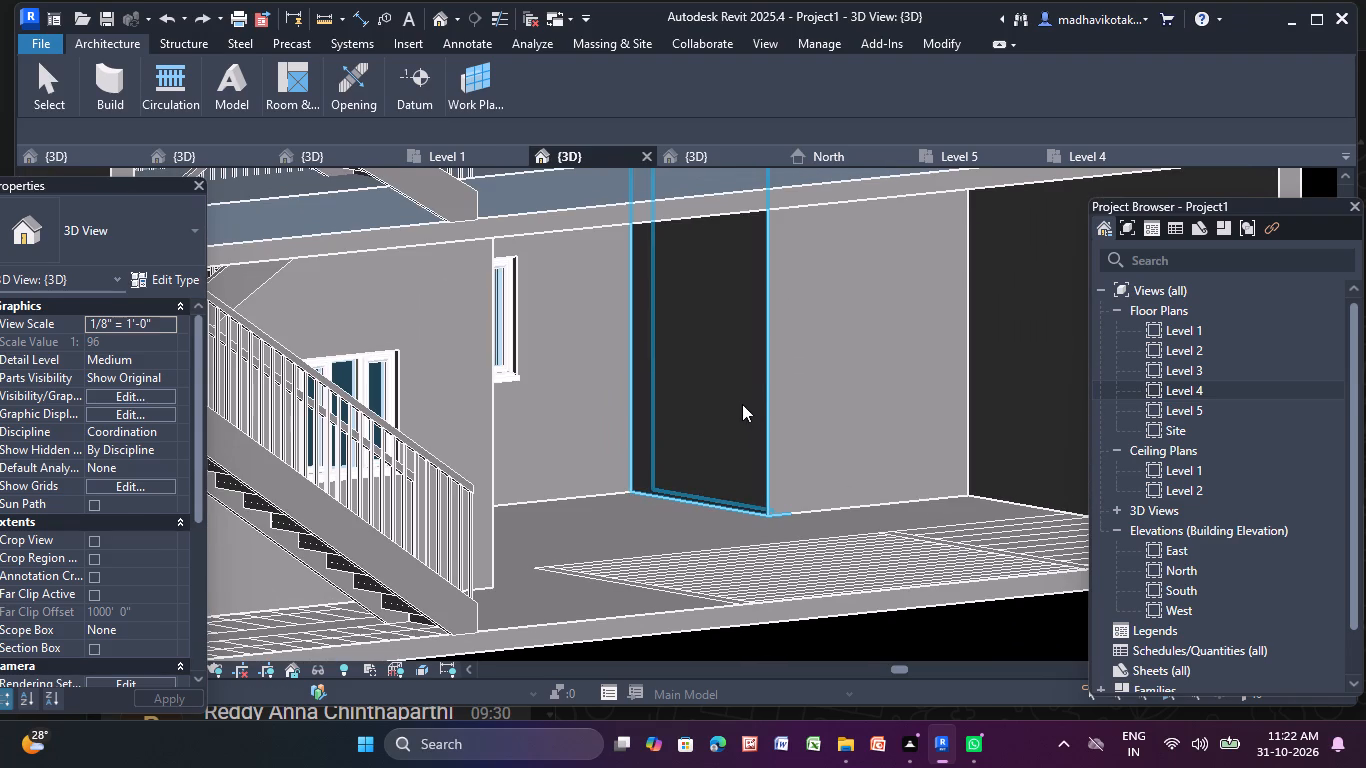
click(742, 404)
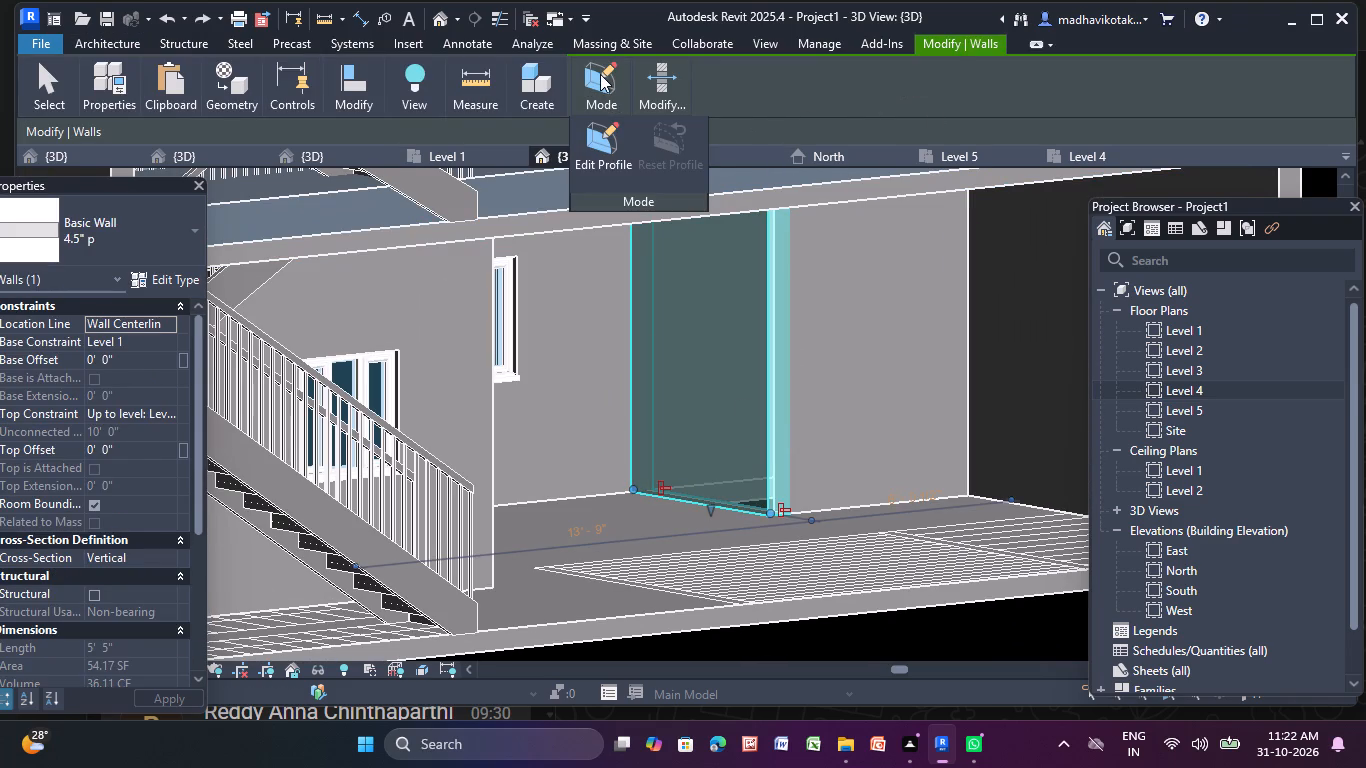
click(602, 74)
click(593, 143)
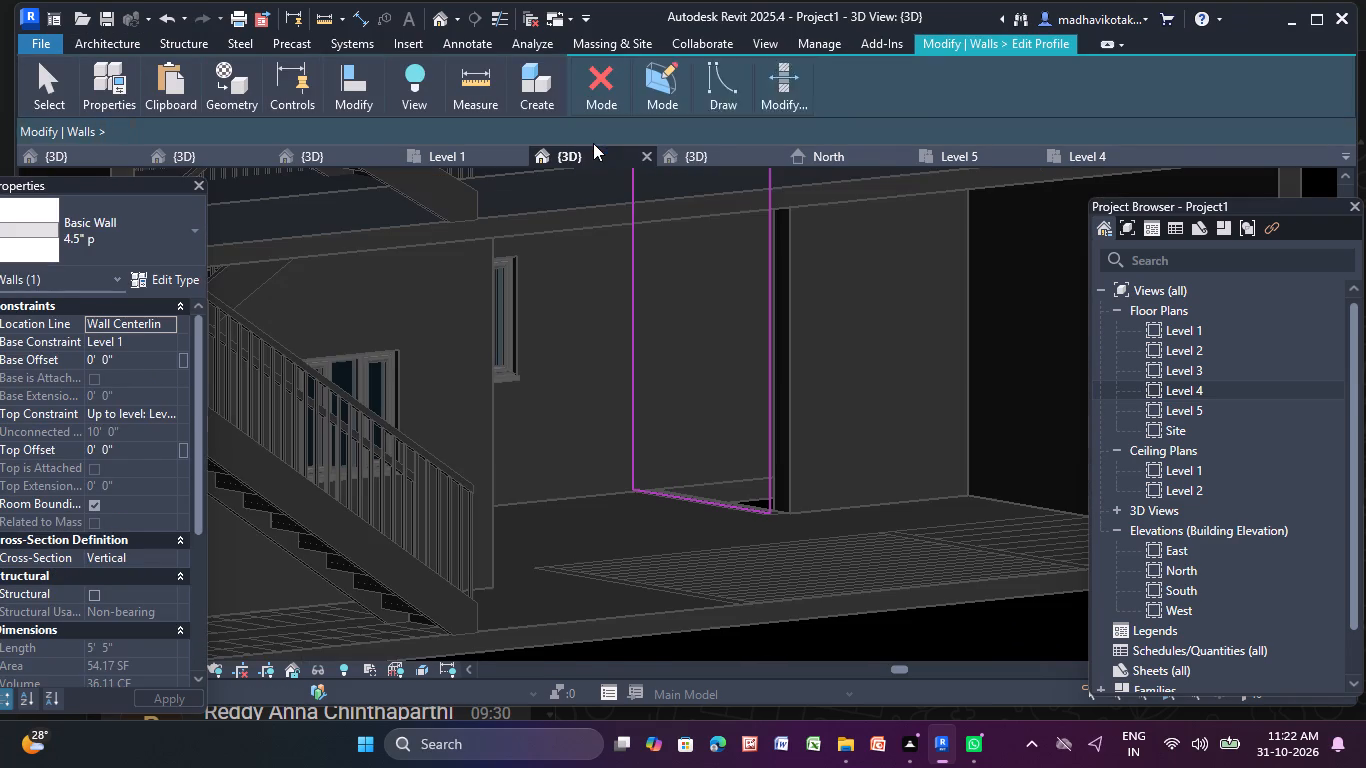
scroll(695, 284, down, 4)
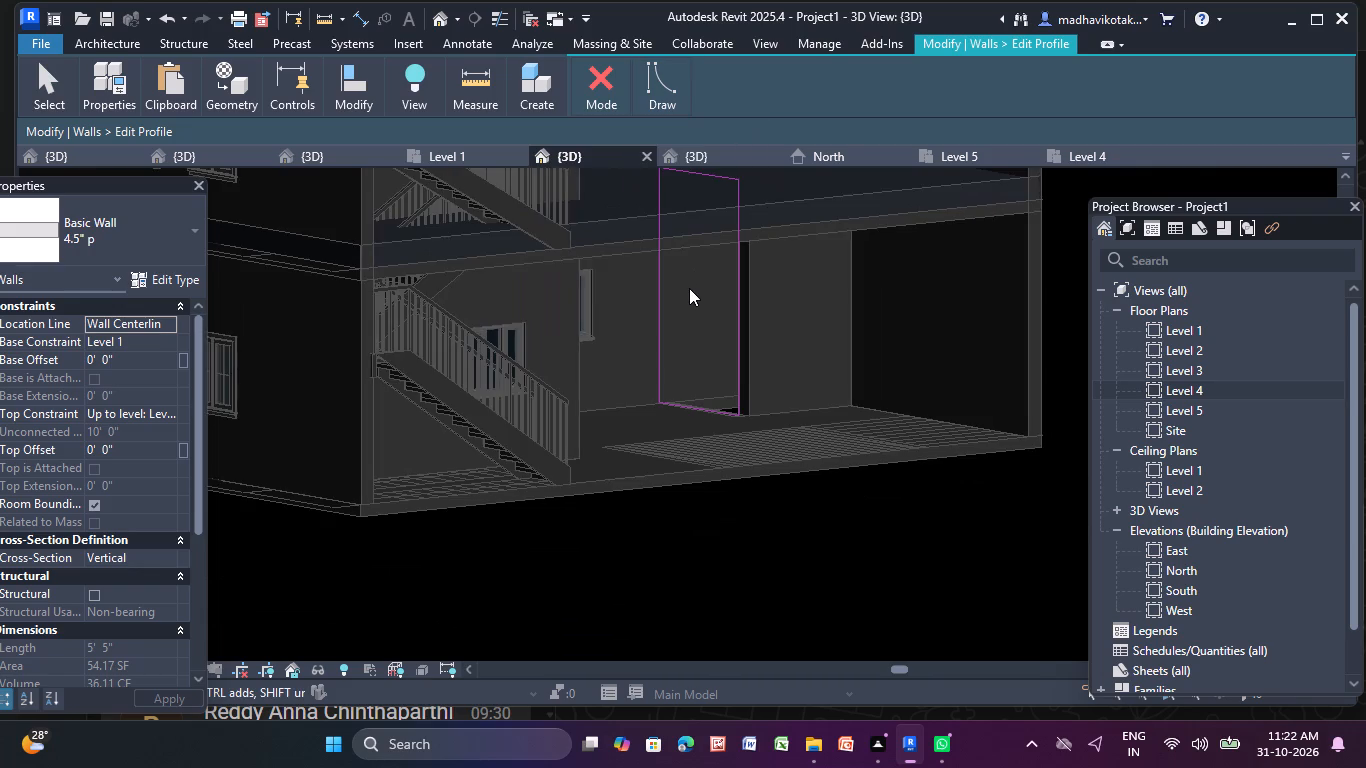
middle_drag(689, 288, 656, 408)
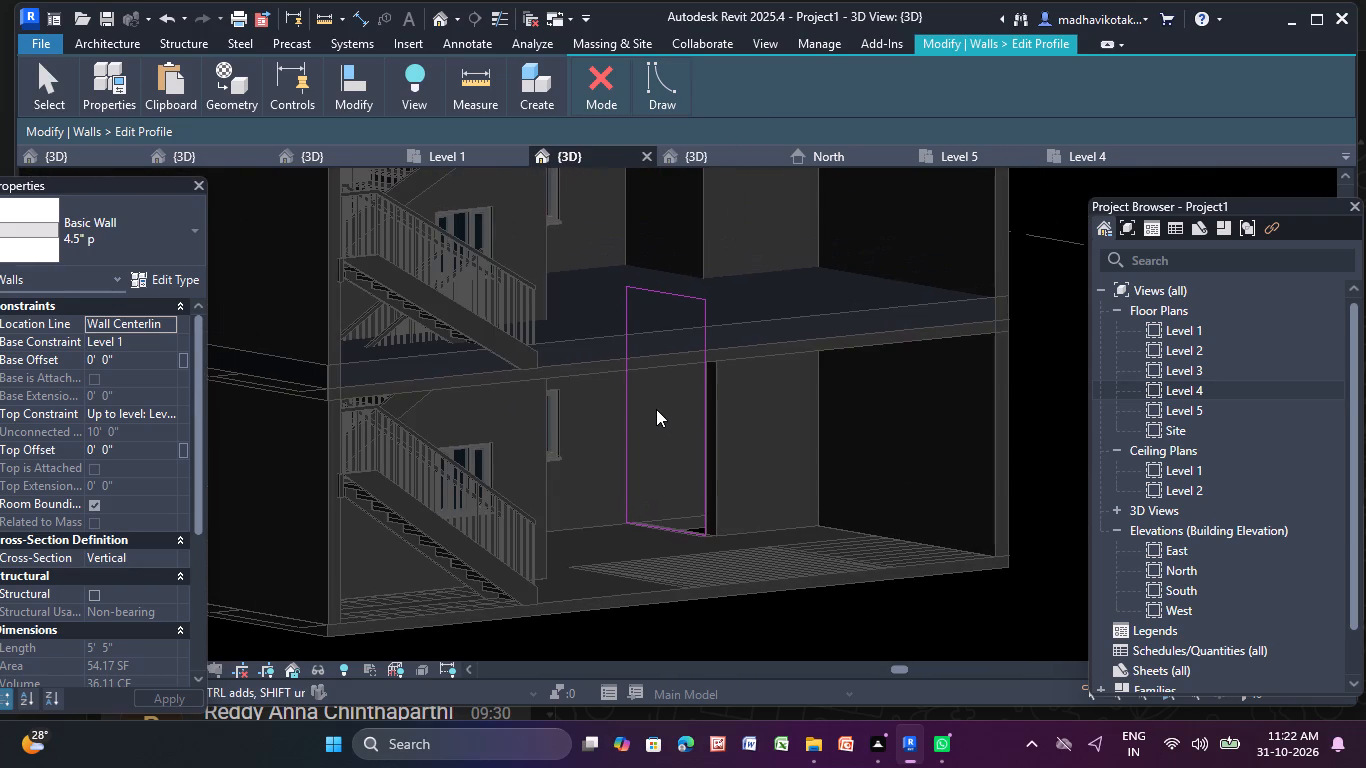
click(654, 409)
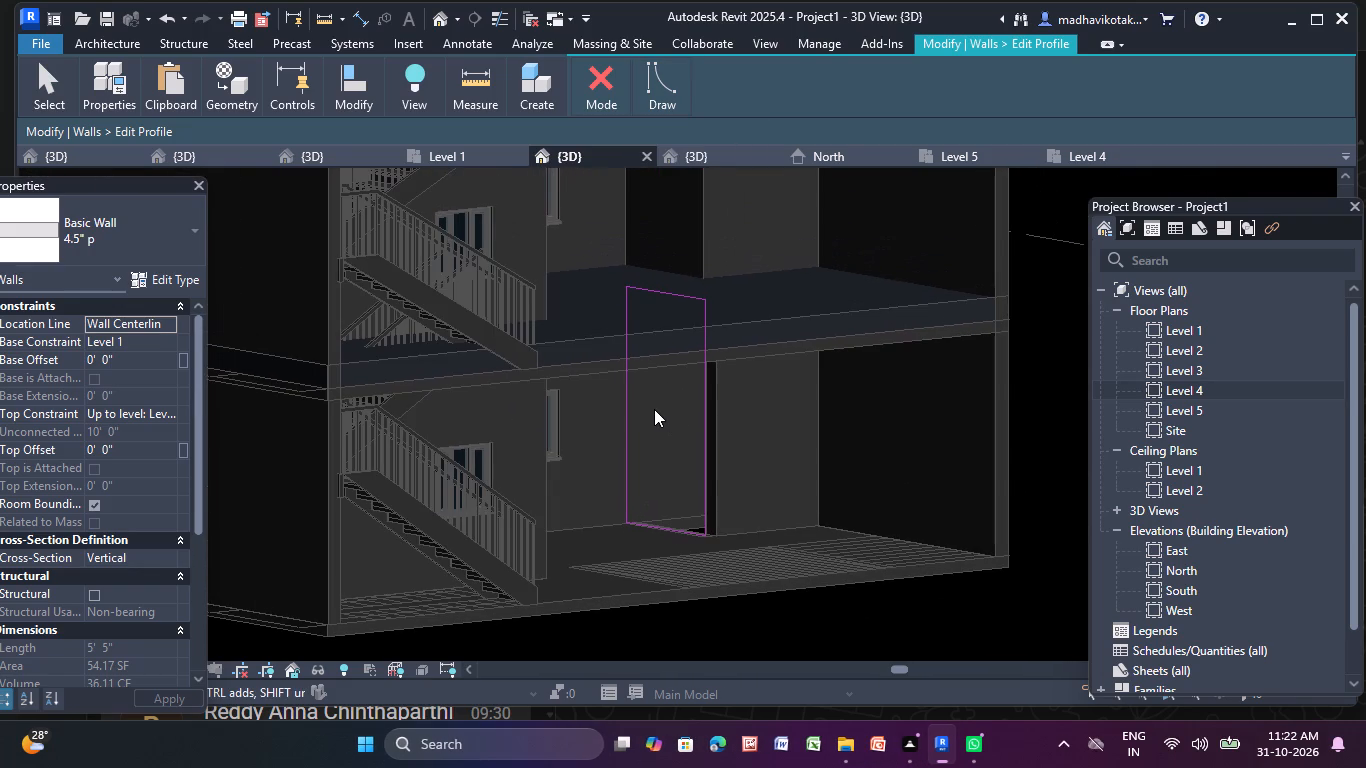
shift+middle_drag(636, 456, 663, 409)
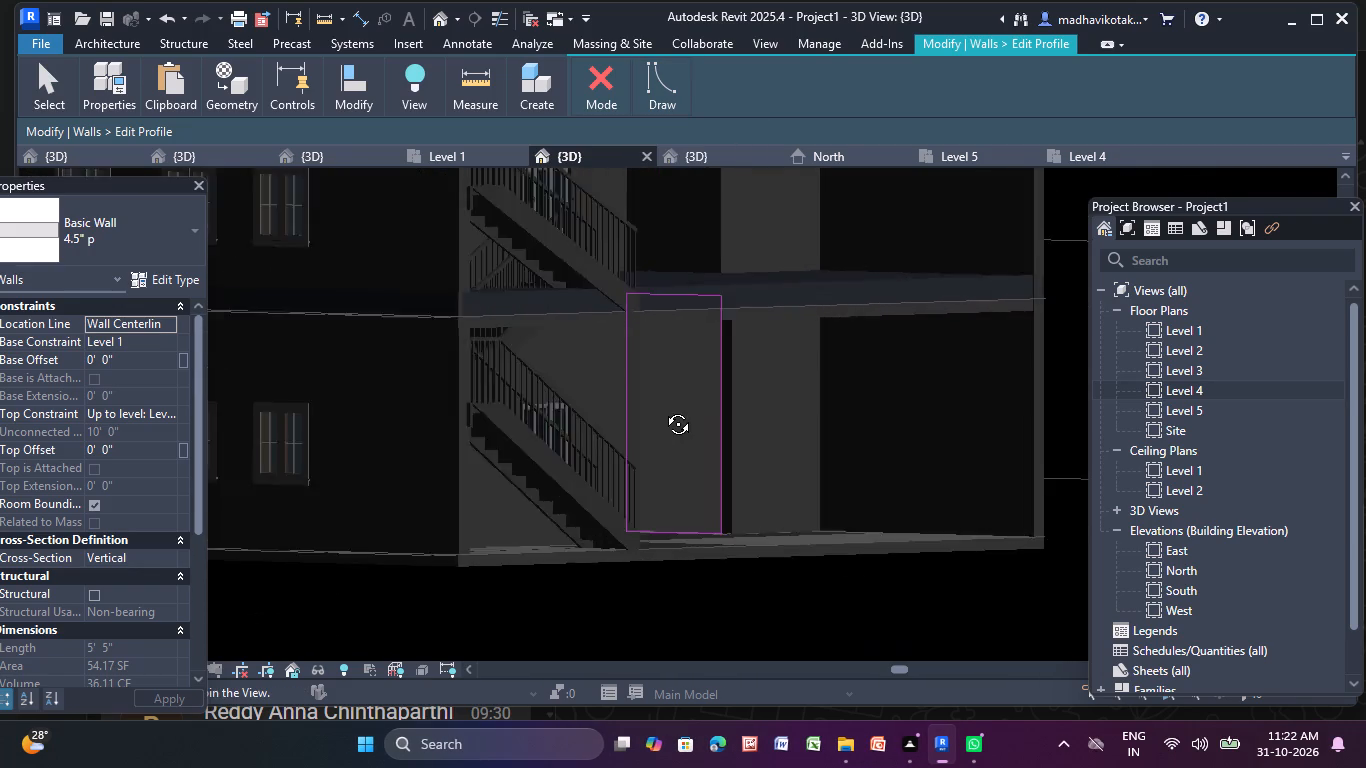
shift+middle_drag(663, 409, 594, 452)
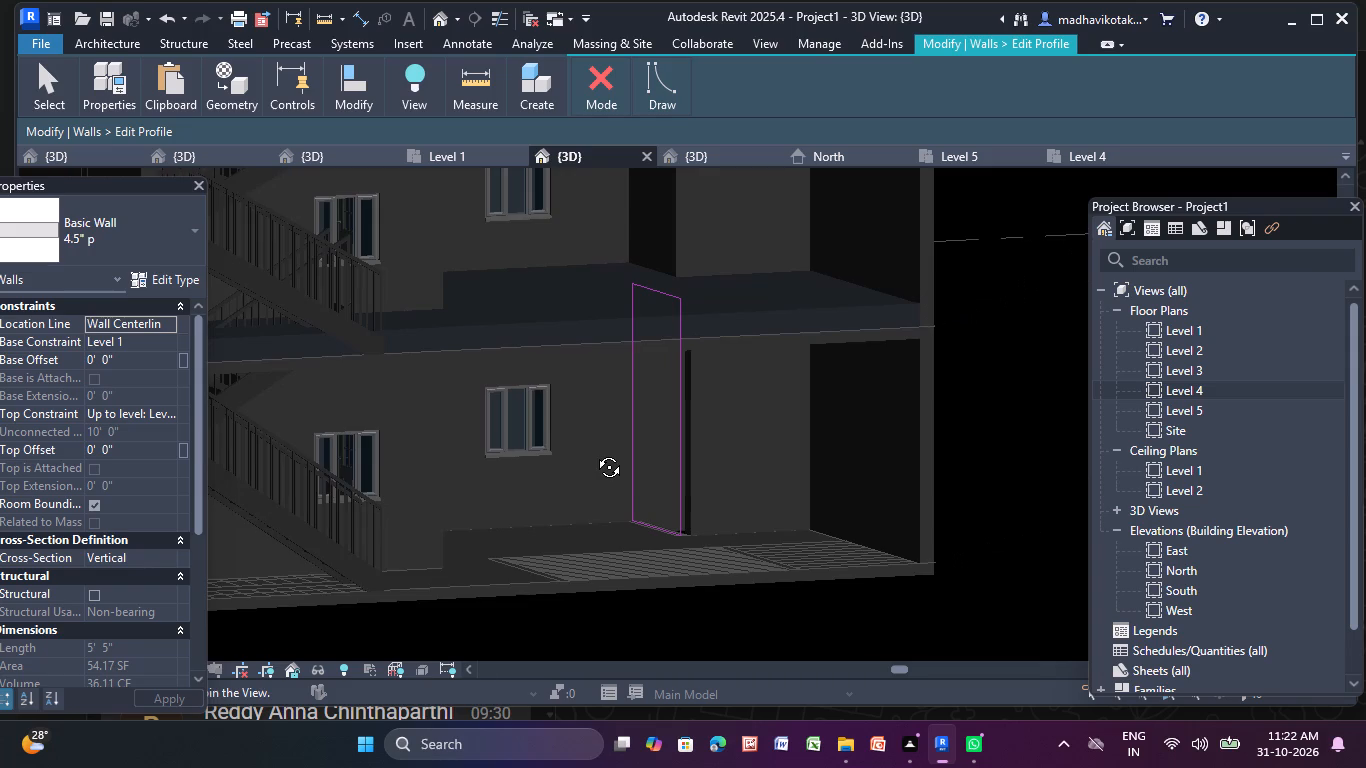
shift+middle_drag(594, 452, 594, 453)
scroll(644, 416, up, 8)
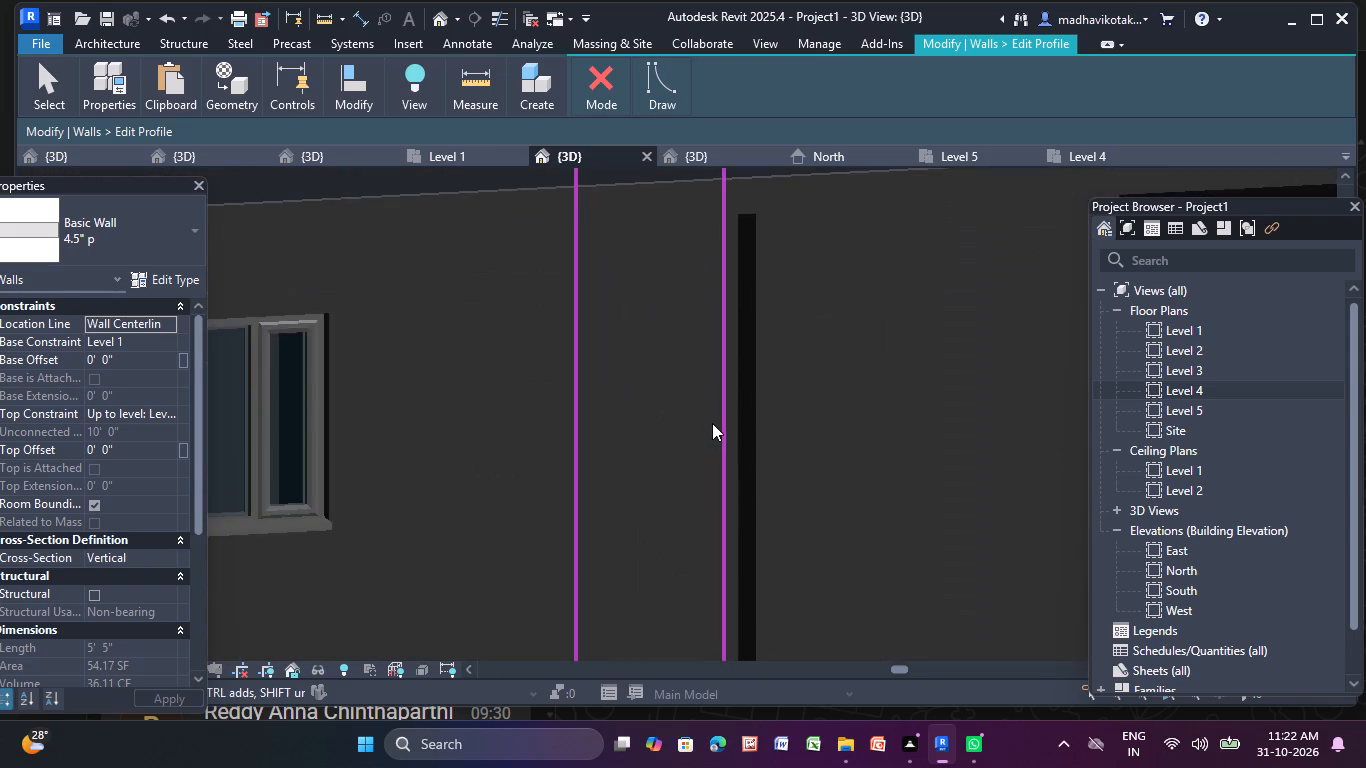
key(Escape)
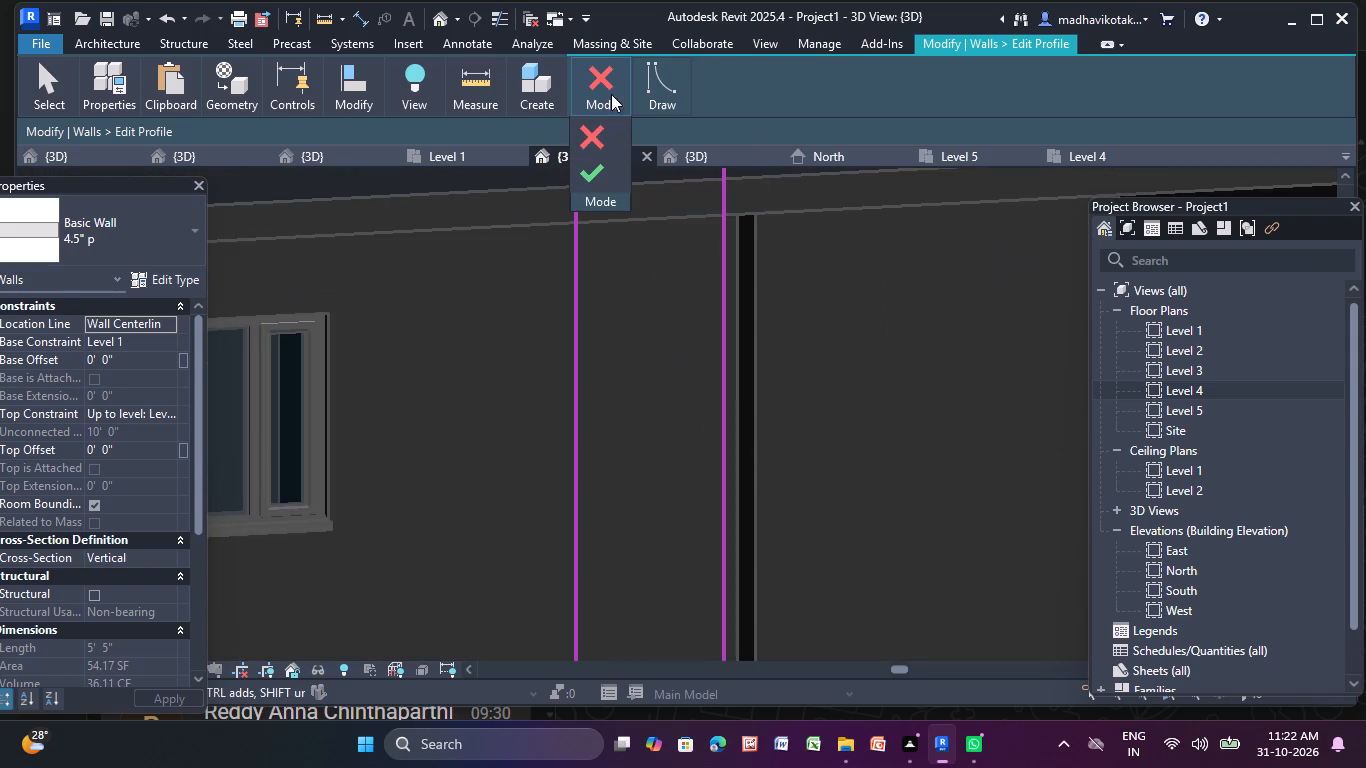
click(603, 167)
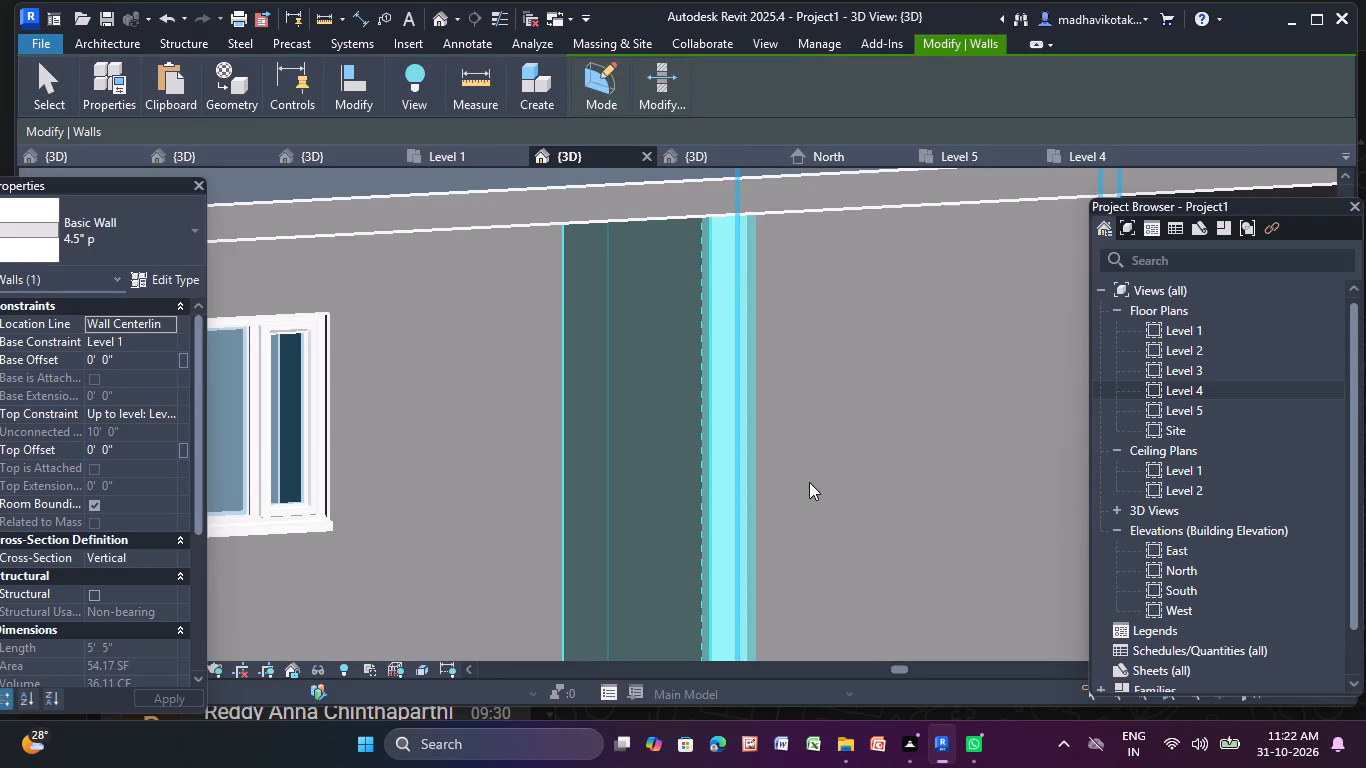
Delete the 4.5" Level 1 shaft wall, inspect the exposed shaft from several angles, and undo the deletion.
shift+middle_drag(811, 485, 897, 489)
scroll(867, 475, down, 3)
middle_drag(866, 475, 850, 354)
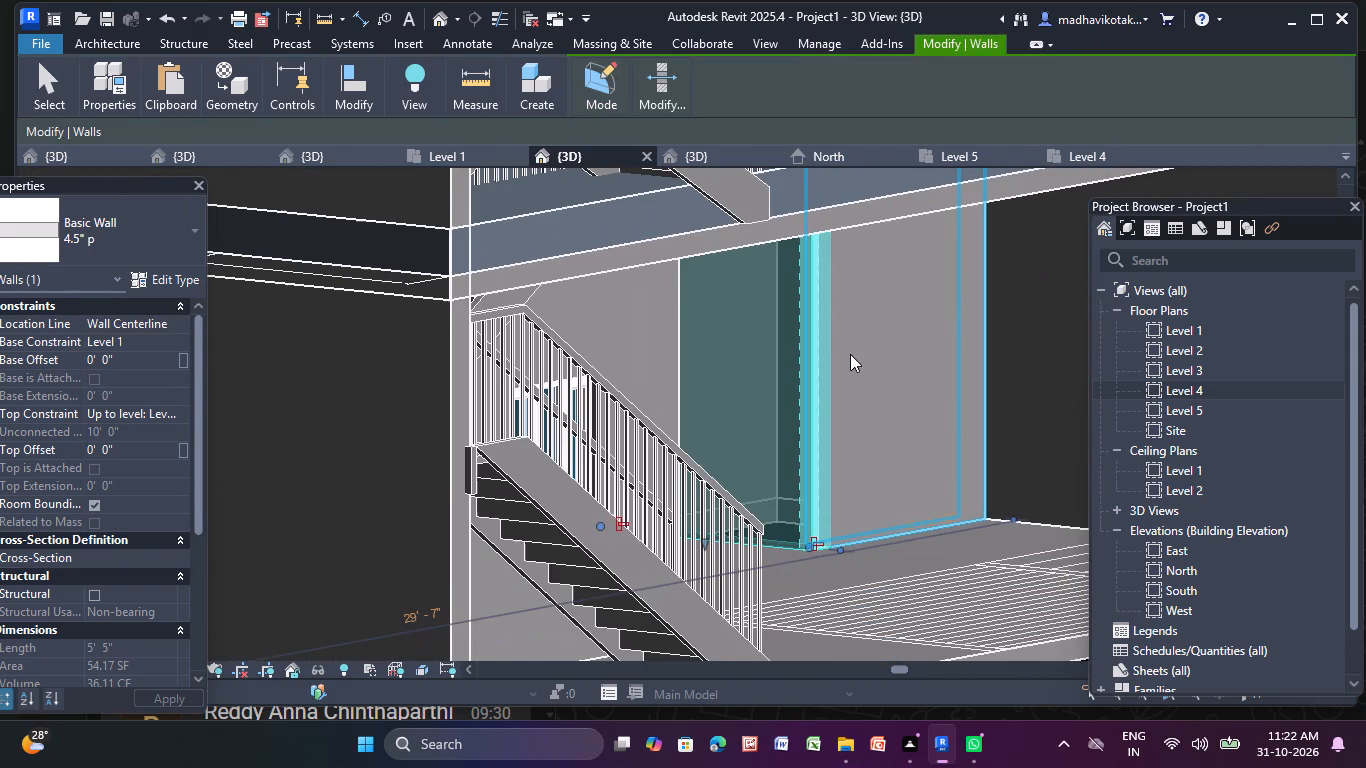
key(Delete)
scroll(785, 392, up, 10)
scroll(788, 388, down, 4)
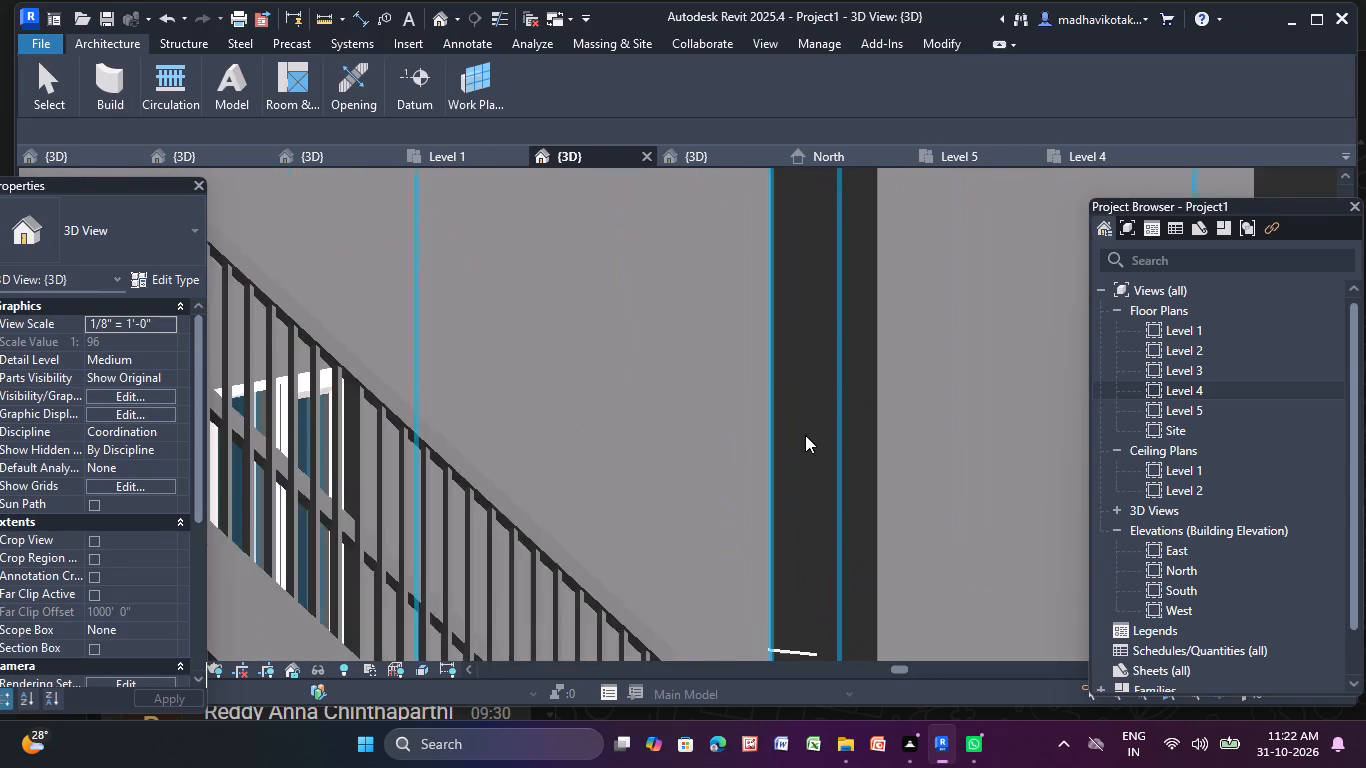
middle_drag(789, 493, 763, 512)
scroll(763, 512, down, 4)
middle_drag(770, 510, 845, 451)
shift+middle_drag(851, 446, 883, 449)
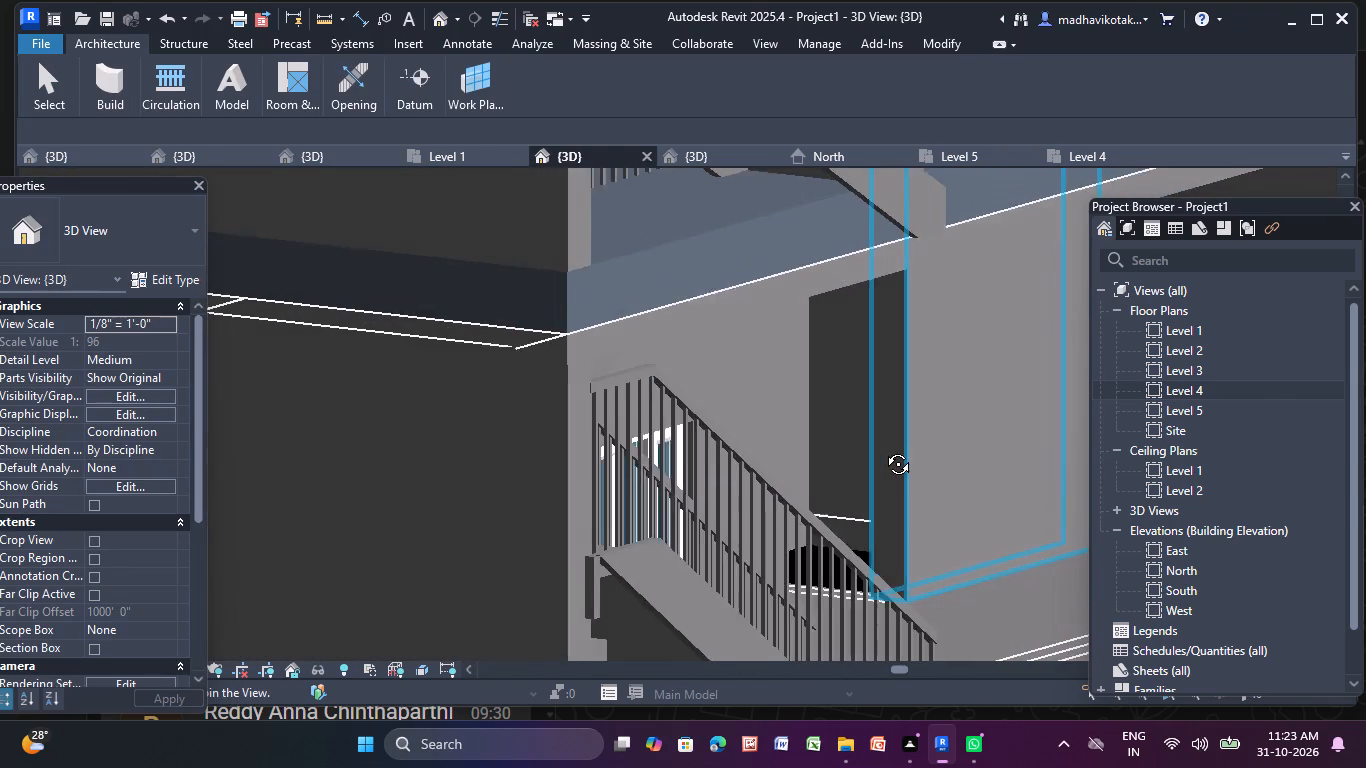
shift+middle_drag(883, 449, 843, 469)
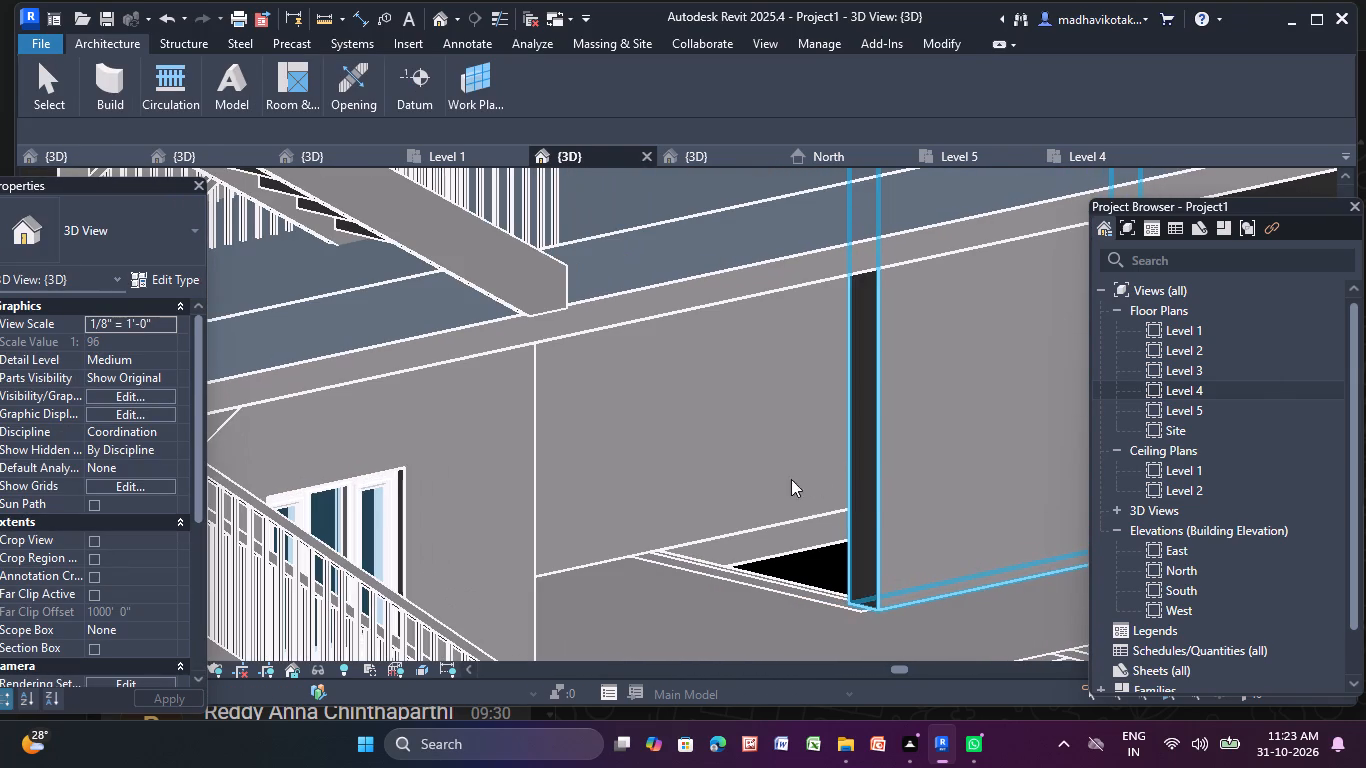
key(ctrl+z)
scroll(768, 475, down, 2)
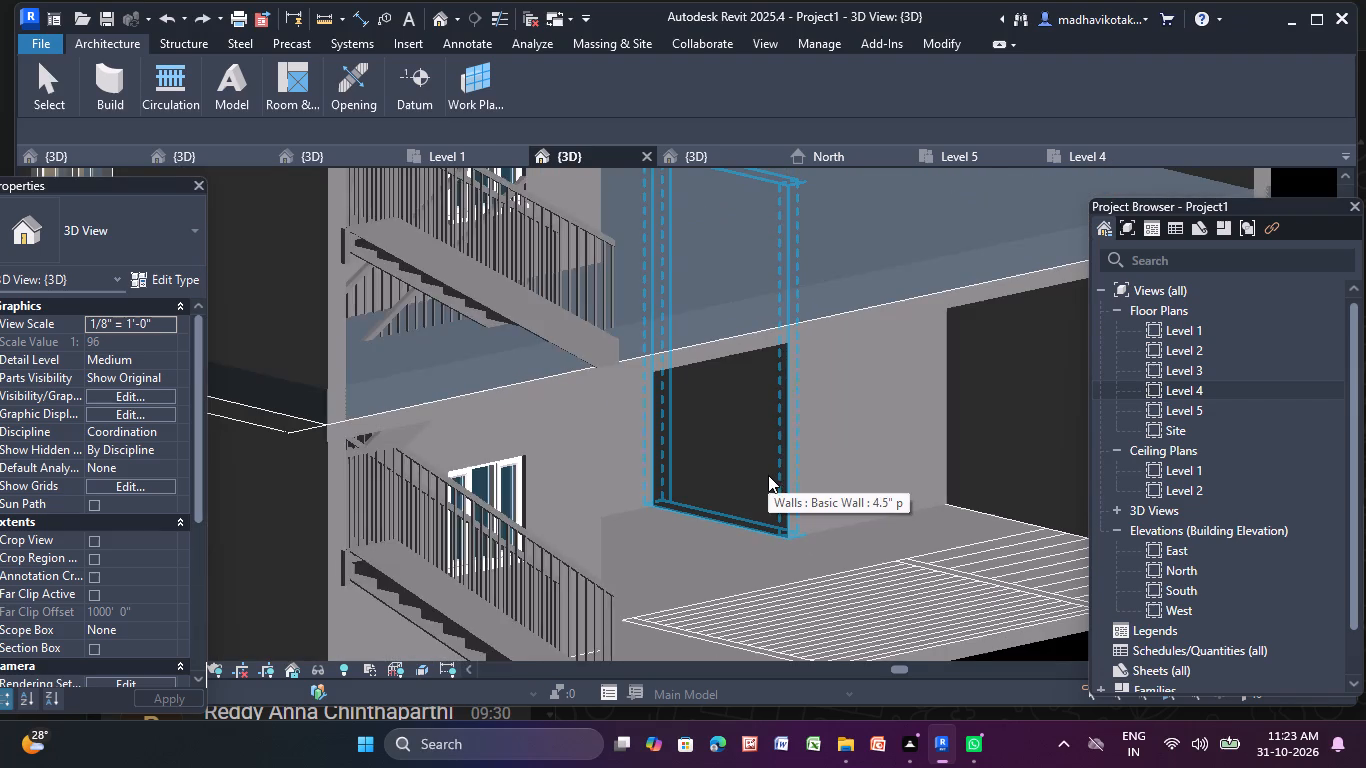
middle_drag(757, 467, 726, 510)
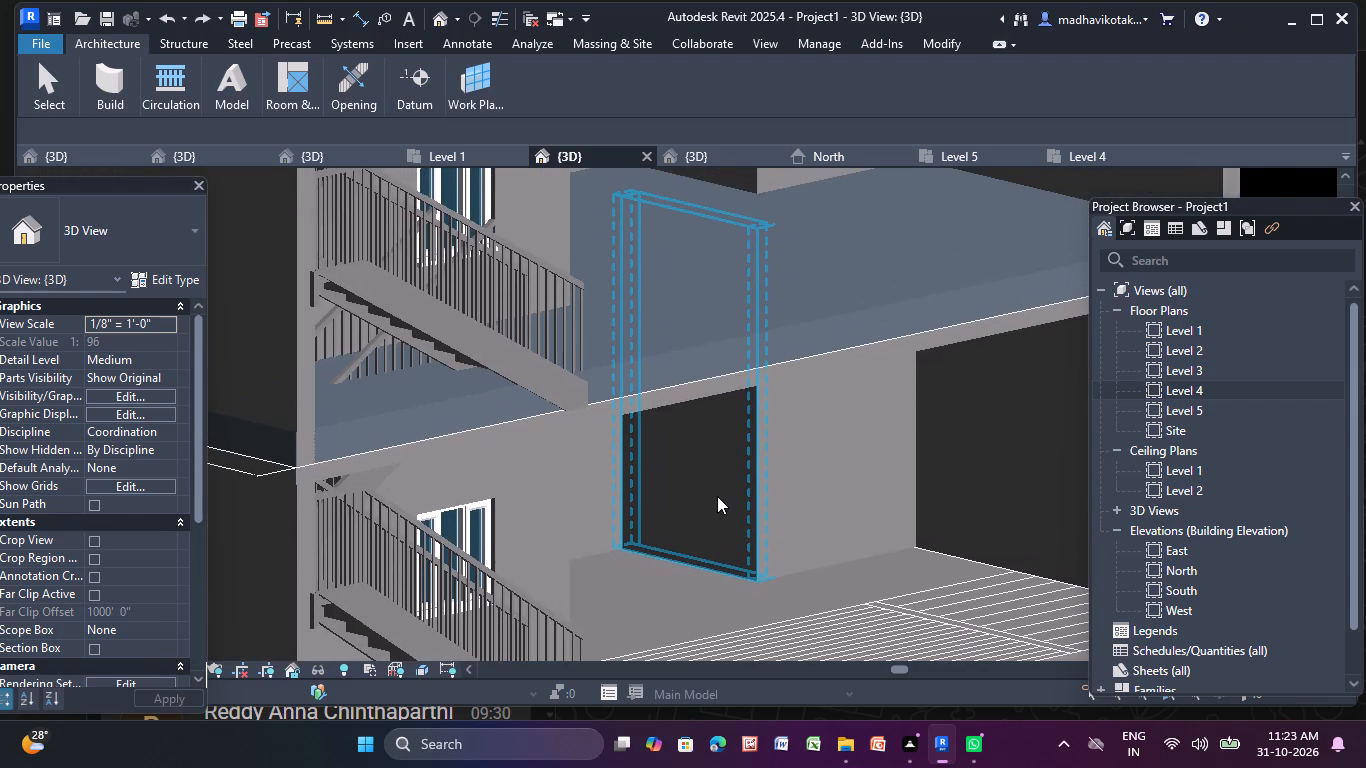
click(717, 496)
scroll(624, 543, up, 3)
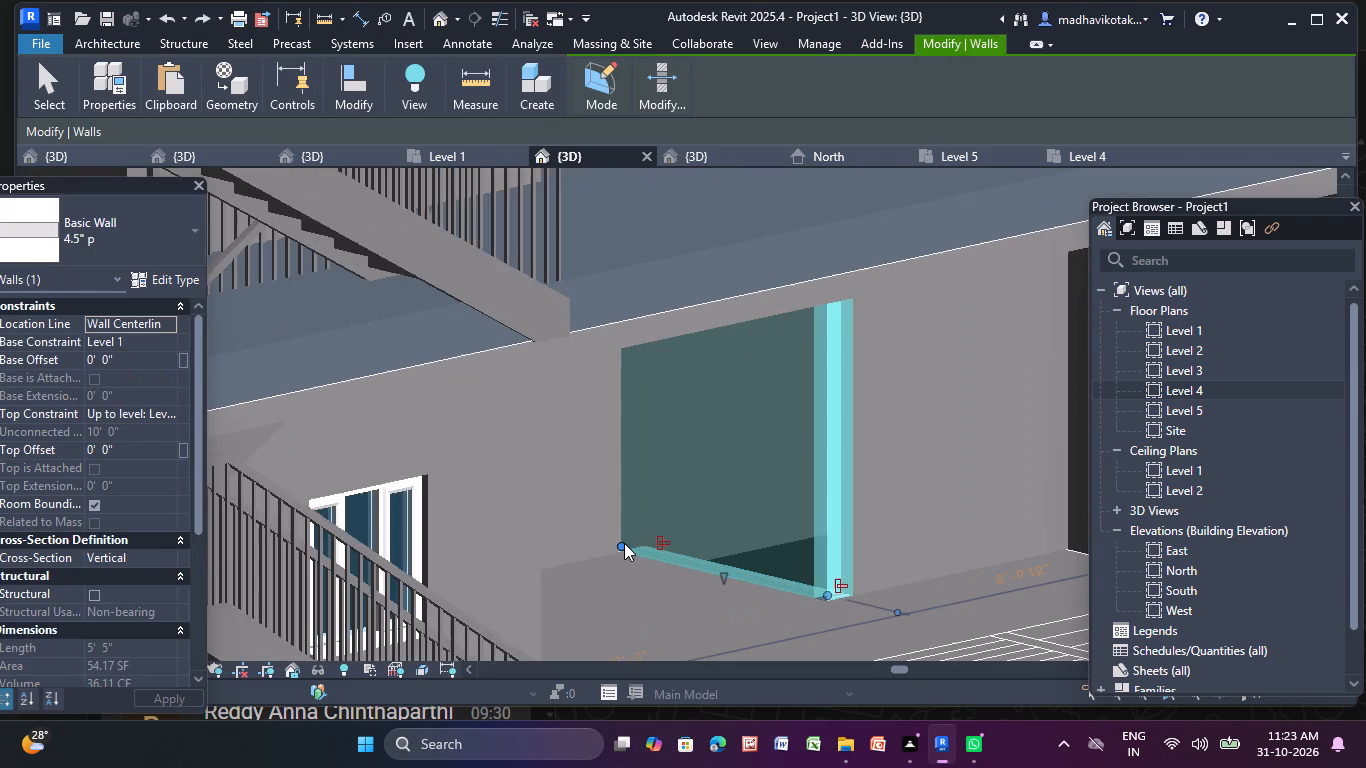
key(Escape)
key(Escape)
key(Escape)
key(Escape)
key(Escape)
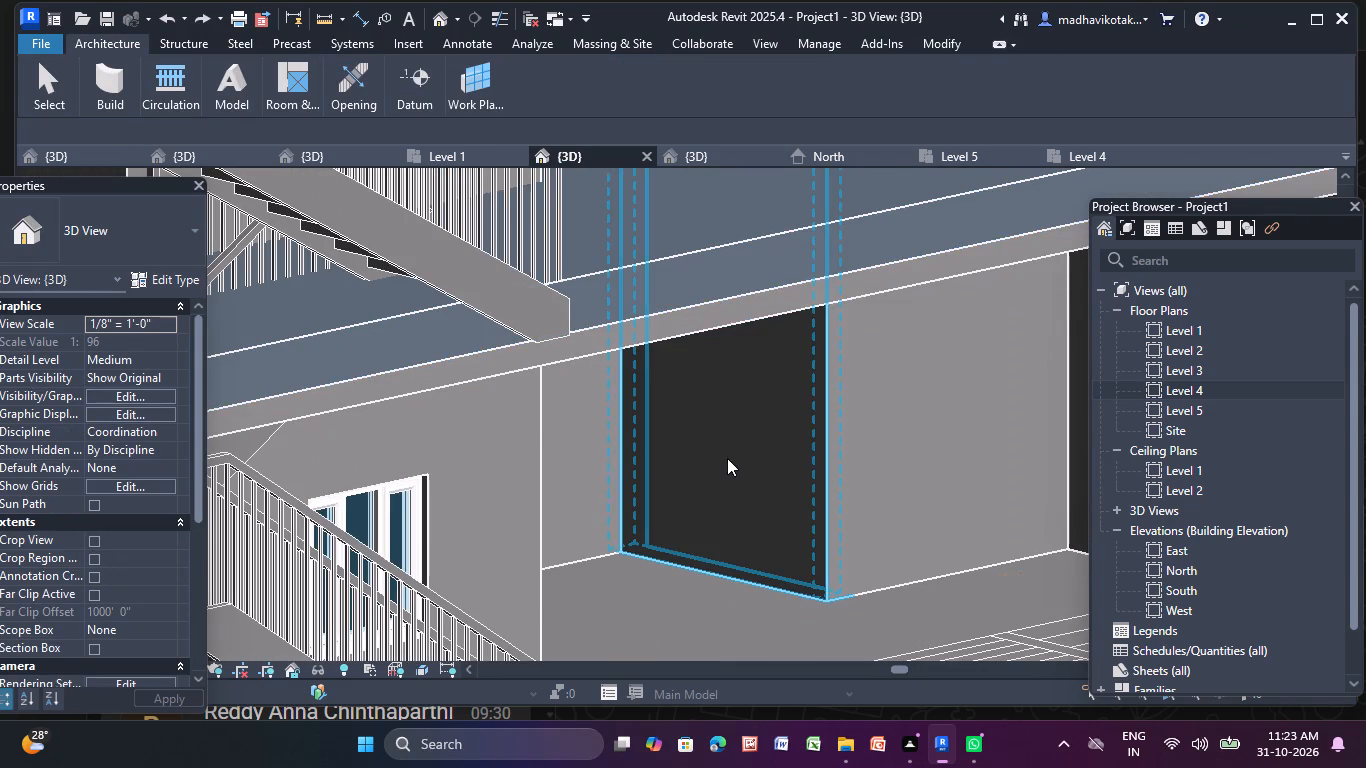
Examine the shaft opening in the Level 1 floor from above and below, and the stacked storeys from the front.
scroll(701, 293, down, 5)
middle_drag(795, 521, 756, 487)
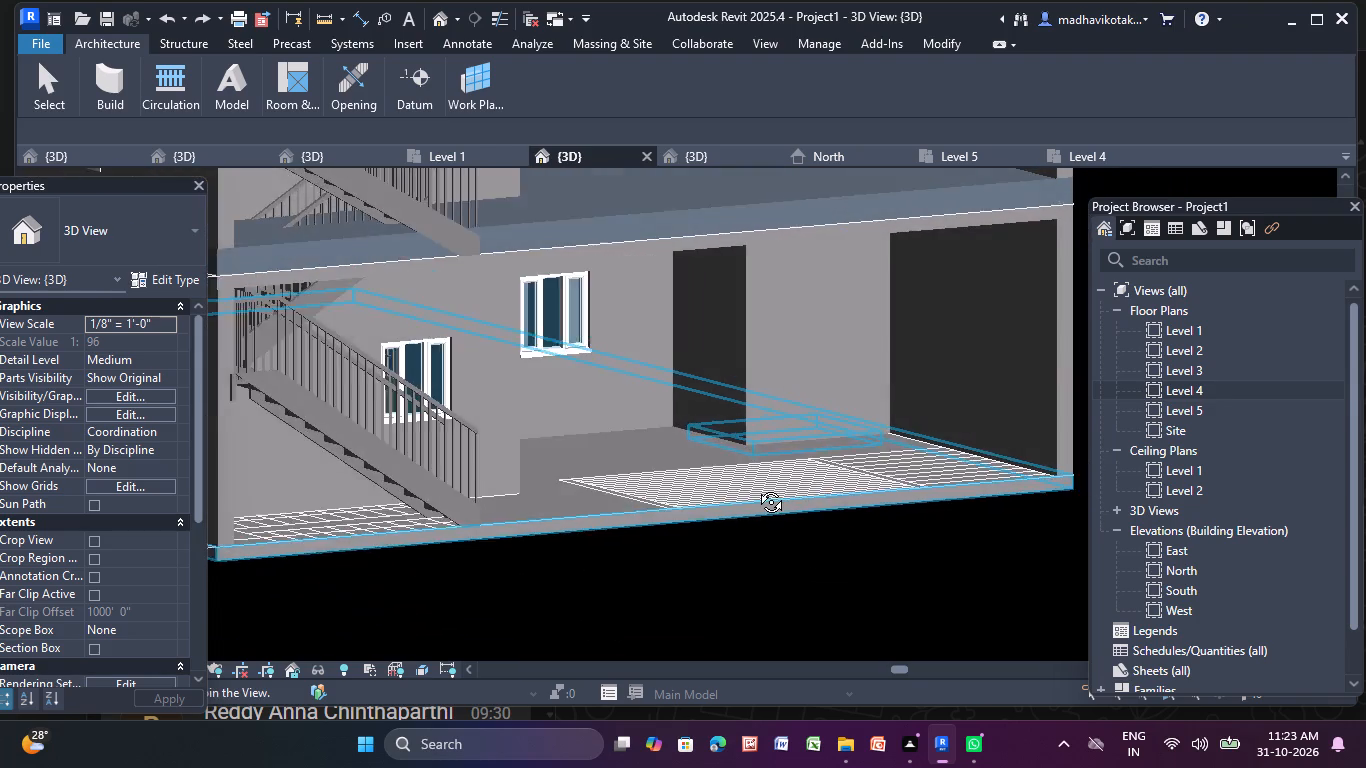
middle_drag(756, 487, 744, 369)
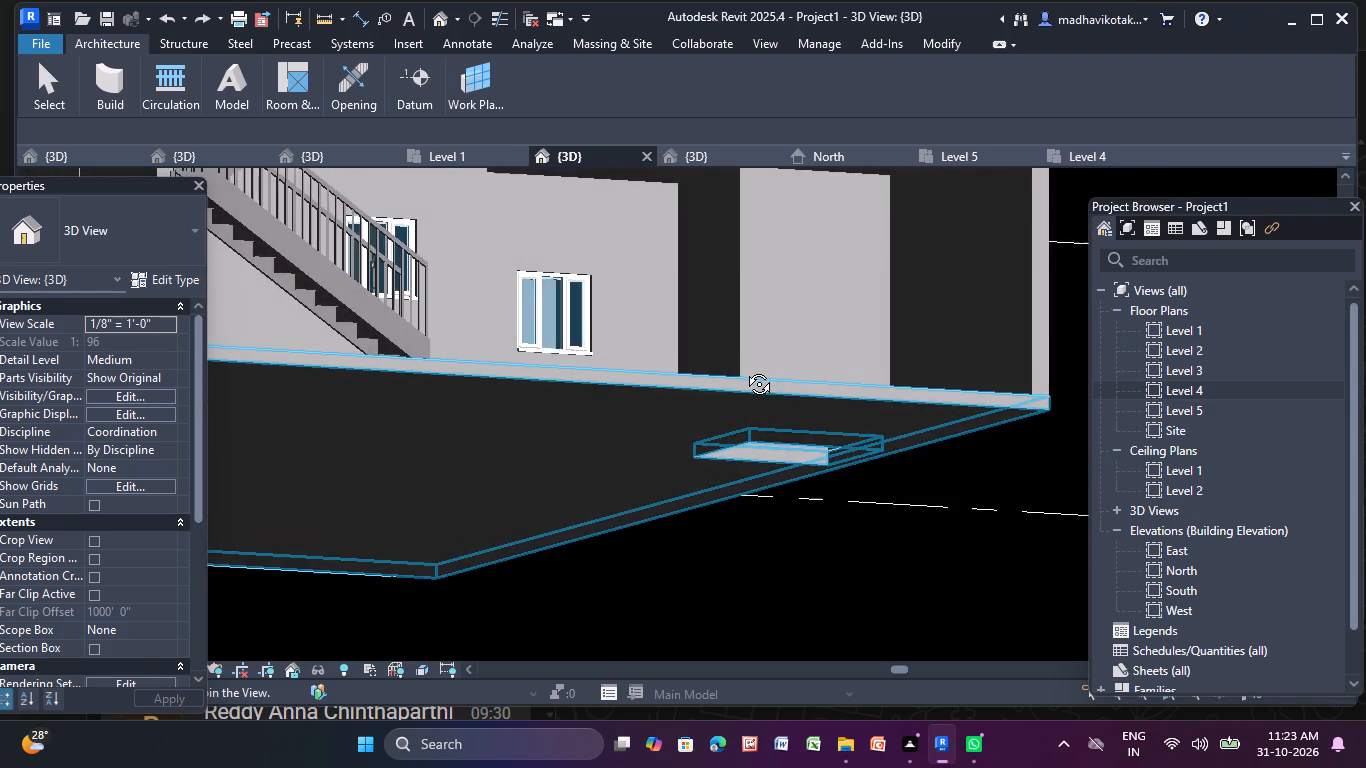
middle_drag(744, 369, 673, 504)
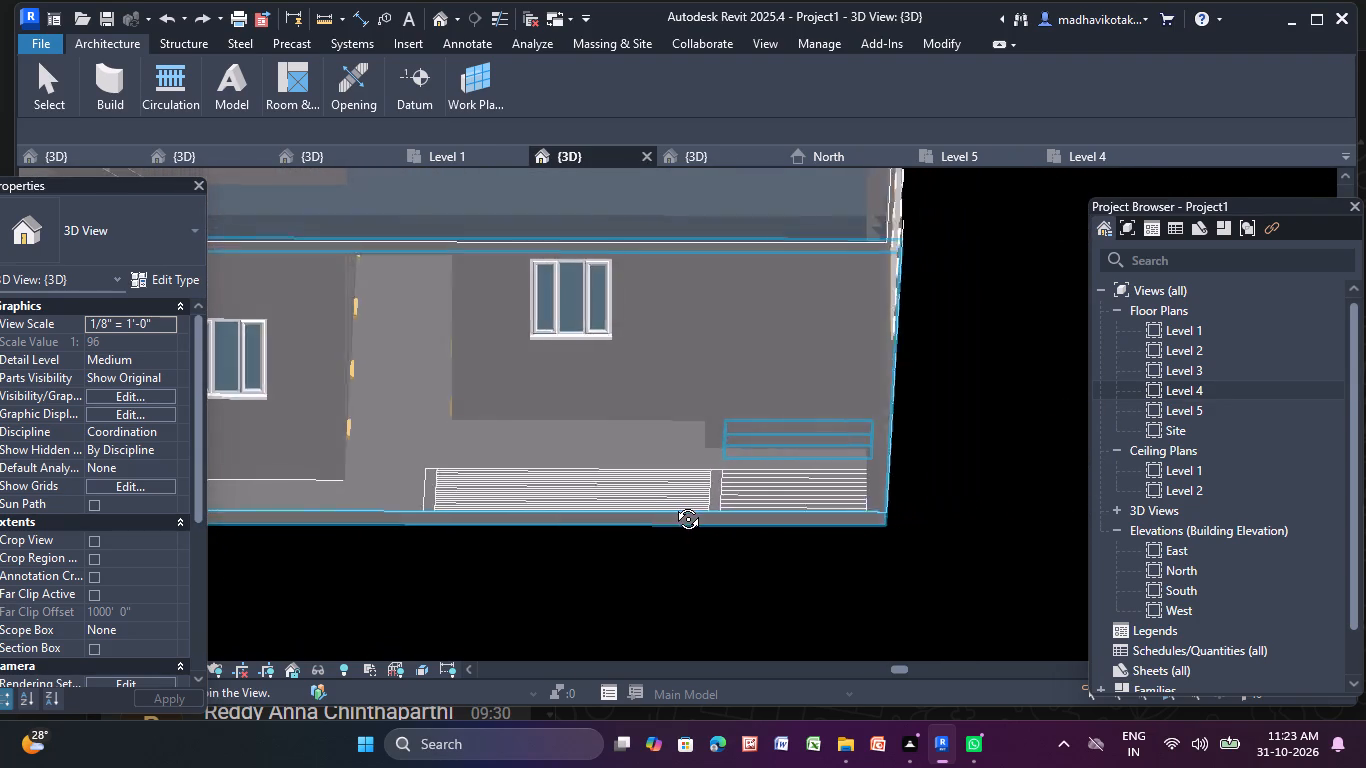
middle_drag(673, 504, 672, 462)
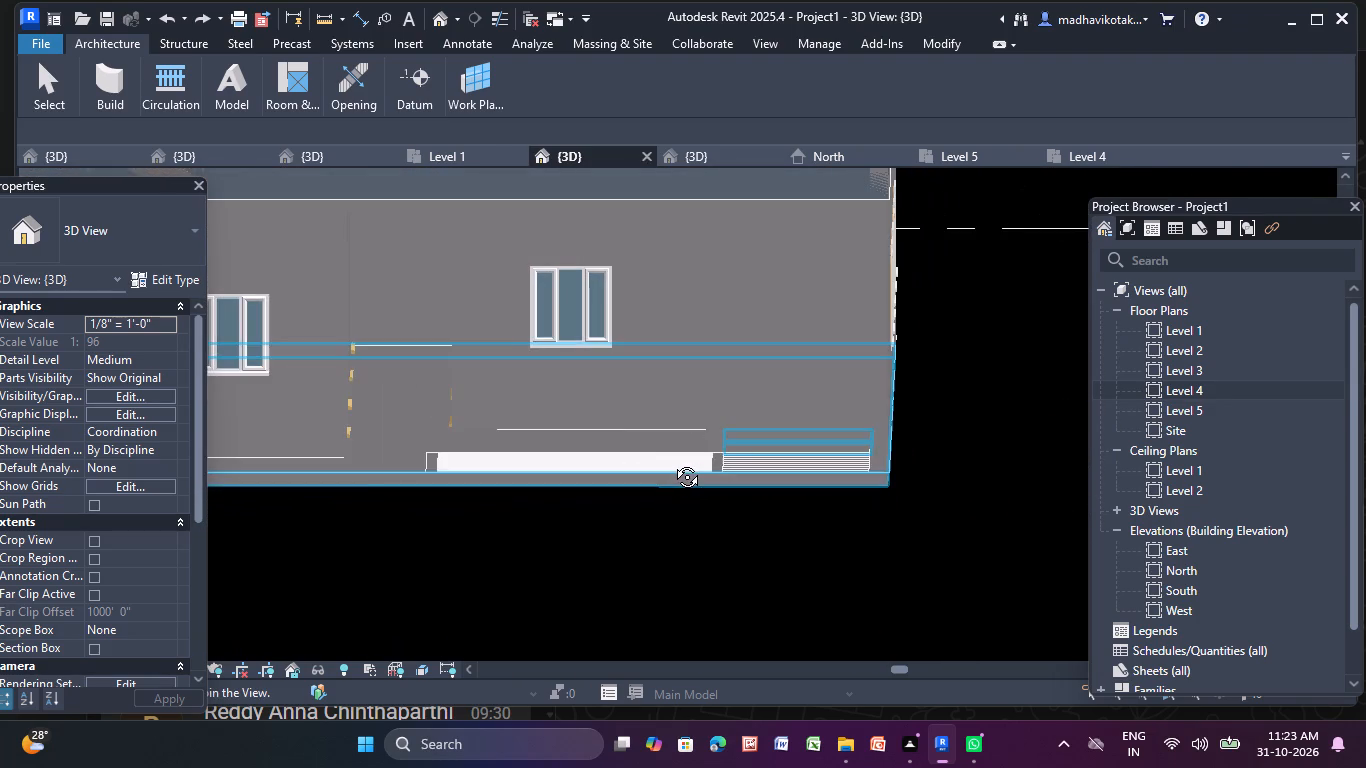
middle_drag(672, 462, 689, 458)
middle_drag(747, 384, 734, 405)
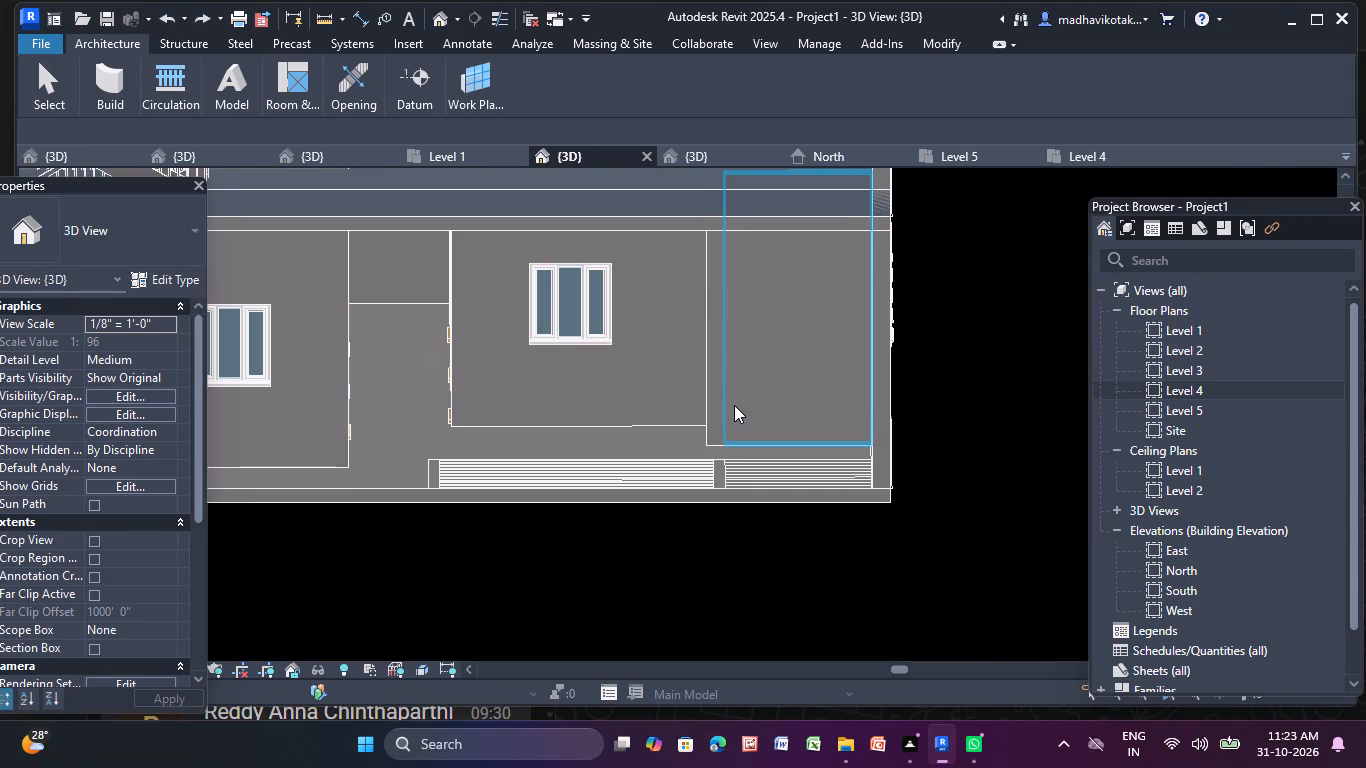
scroll(727, 375, down, 9)
scroll(752, 495, down, 2)
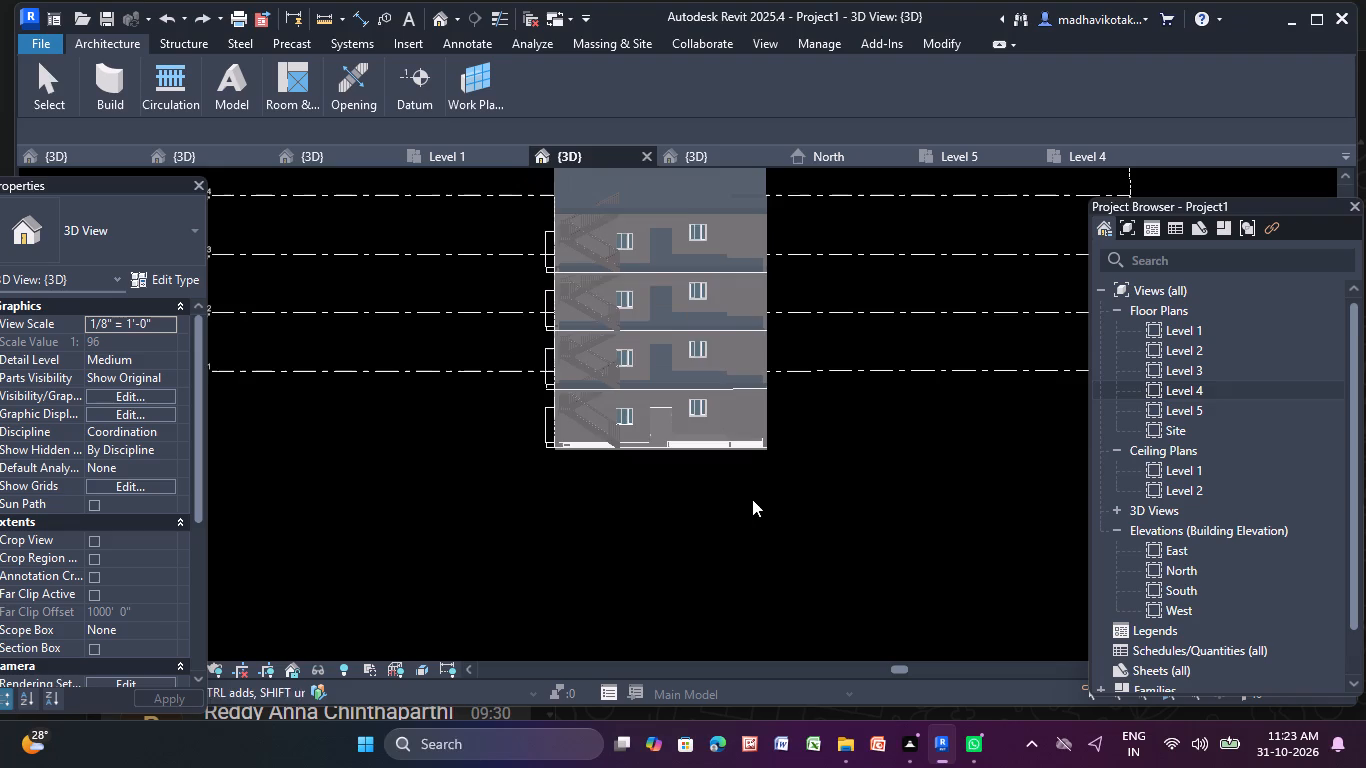
middle_drag(751, 499, 740, 553)
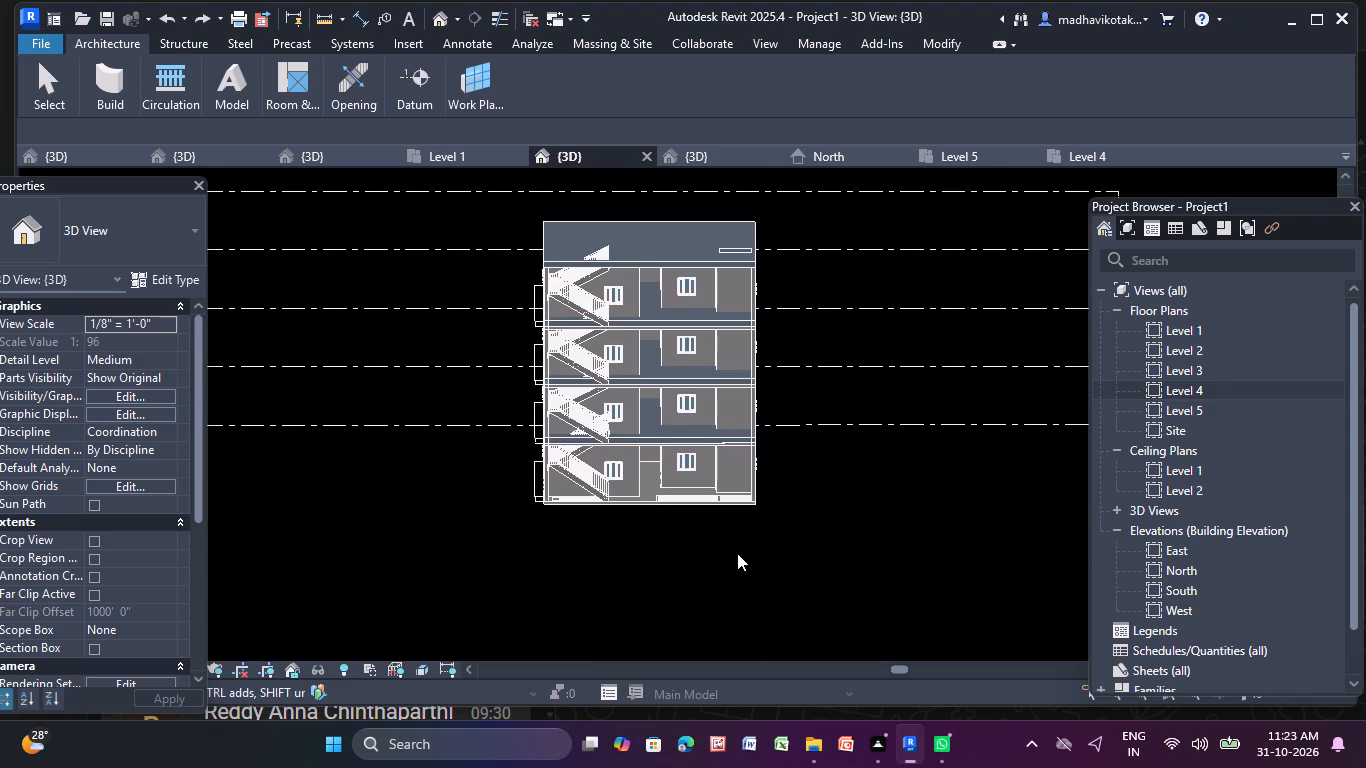
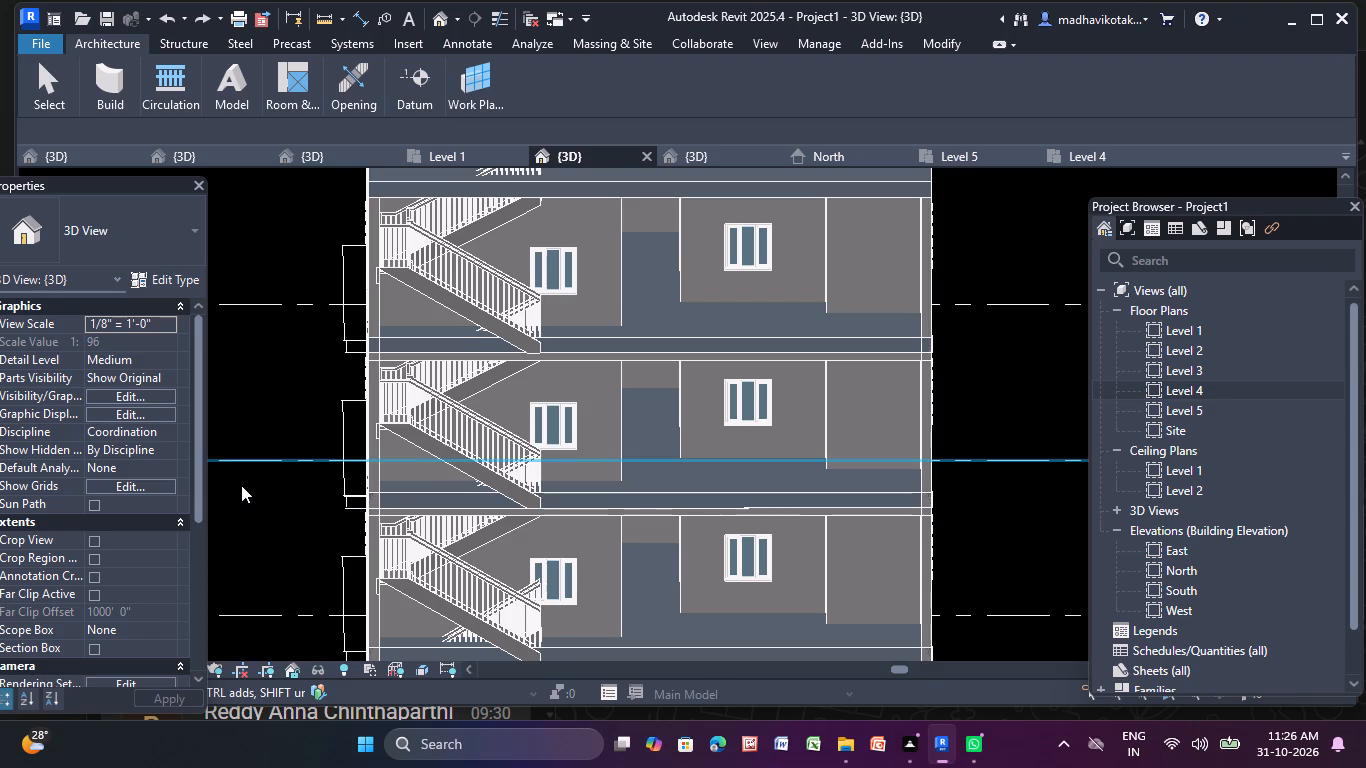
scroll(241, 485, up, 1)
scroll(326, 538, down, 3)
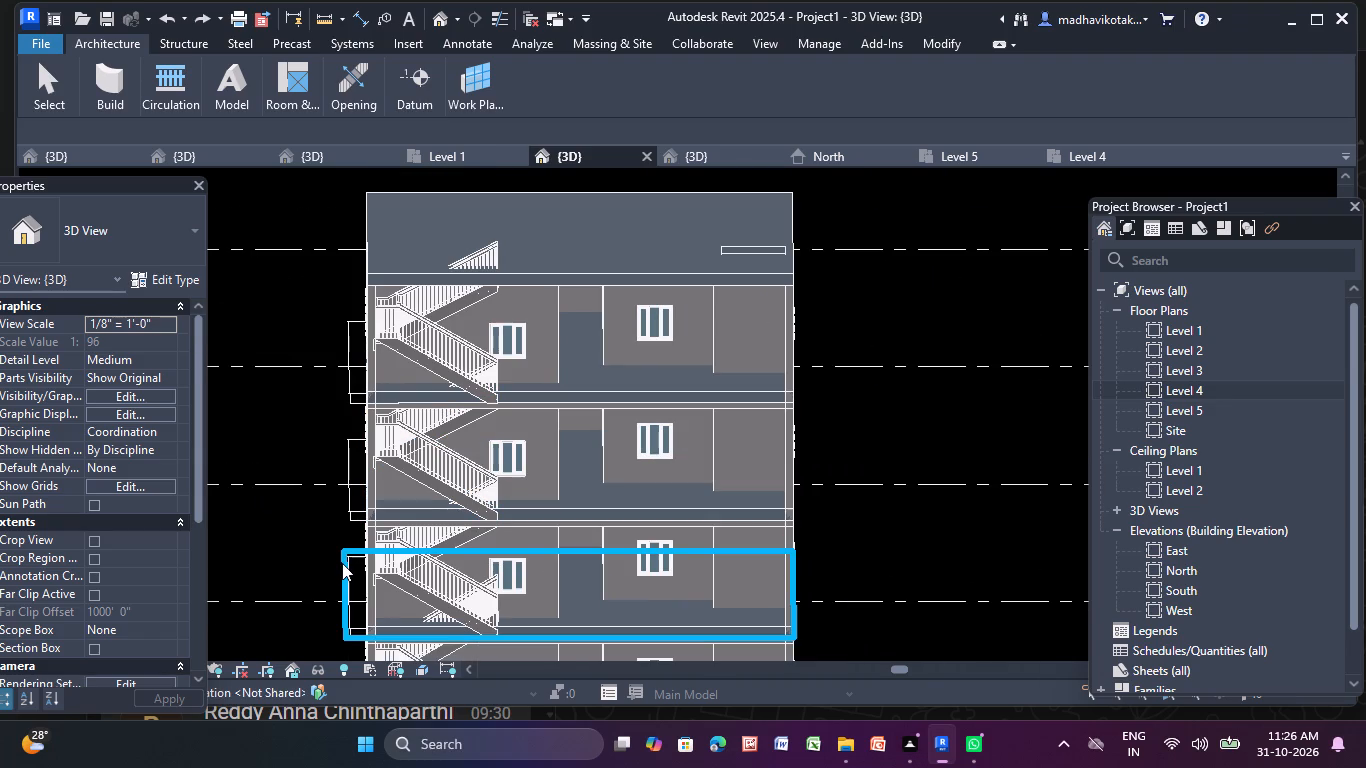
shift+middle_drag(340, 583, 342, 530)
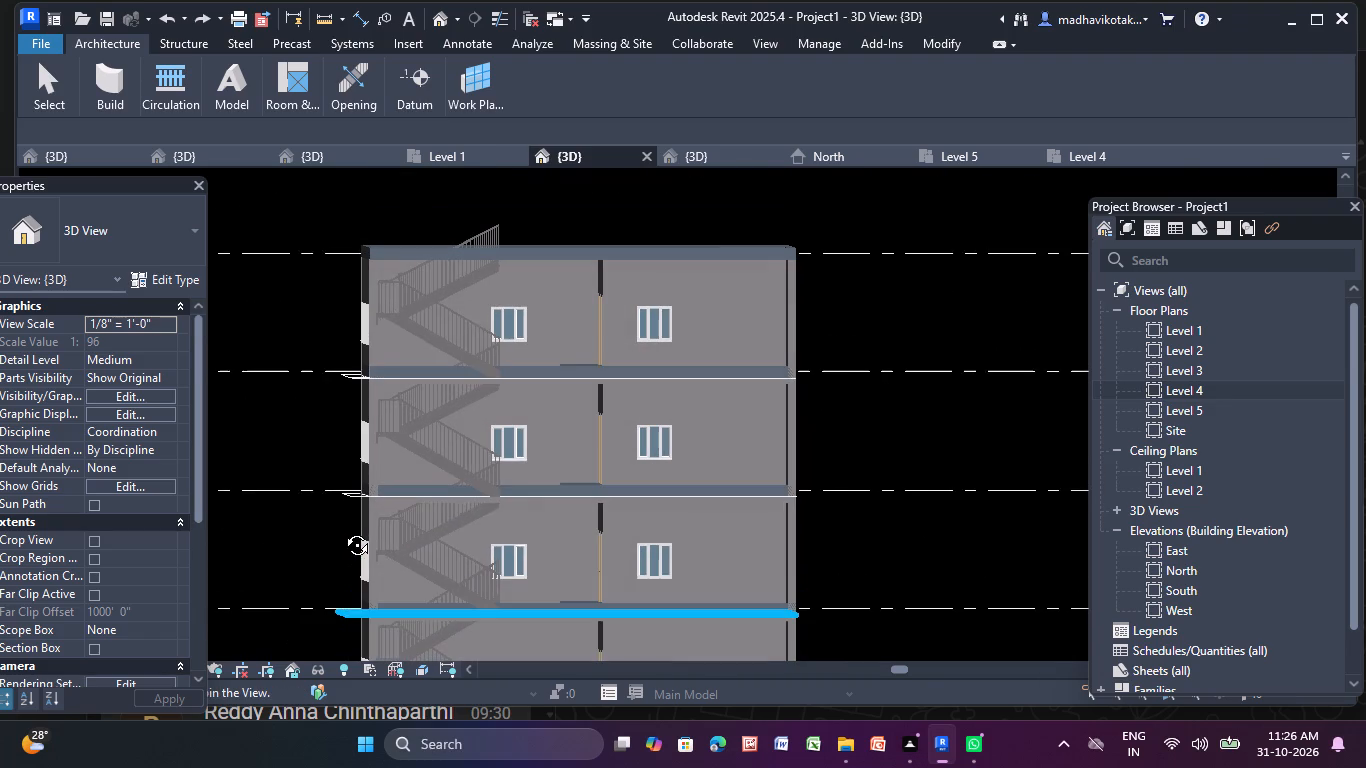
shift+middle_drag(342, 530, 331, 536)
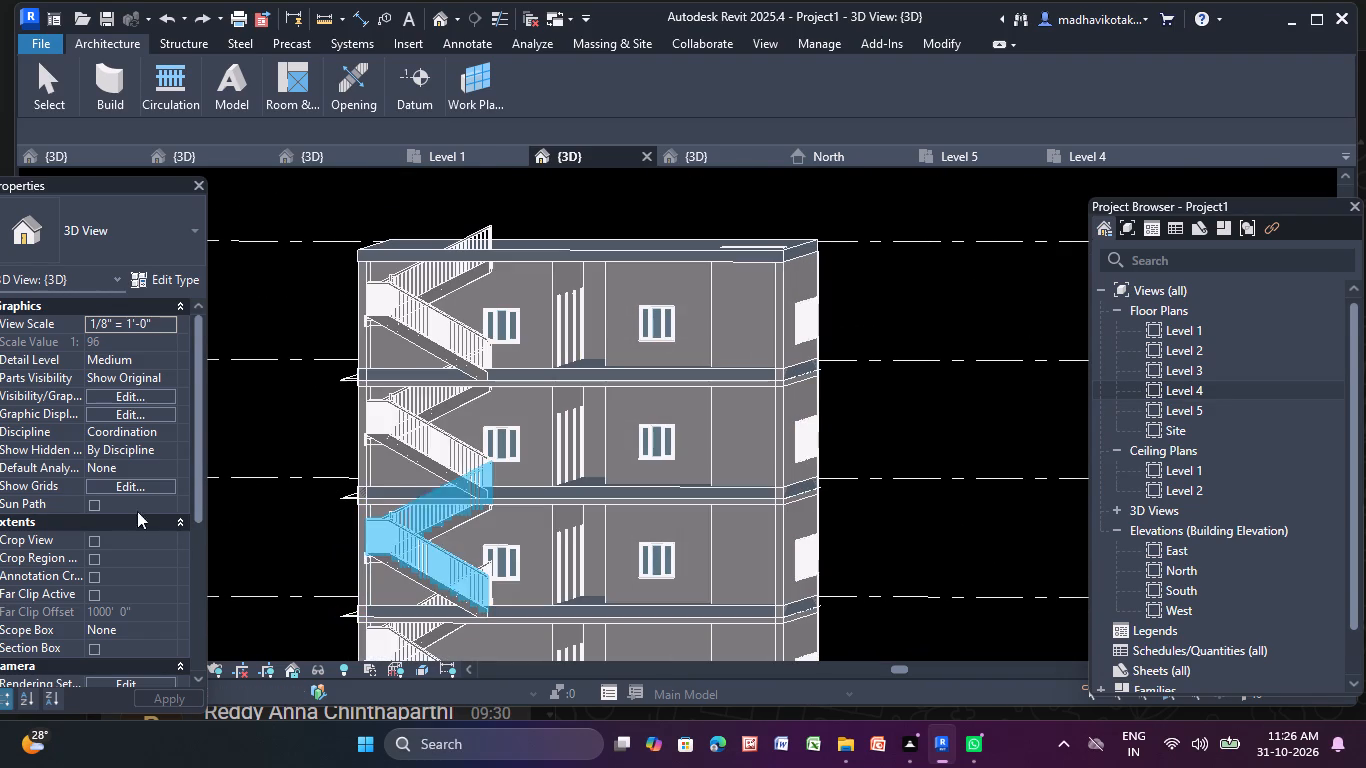
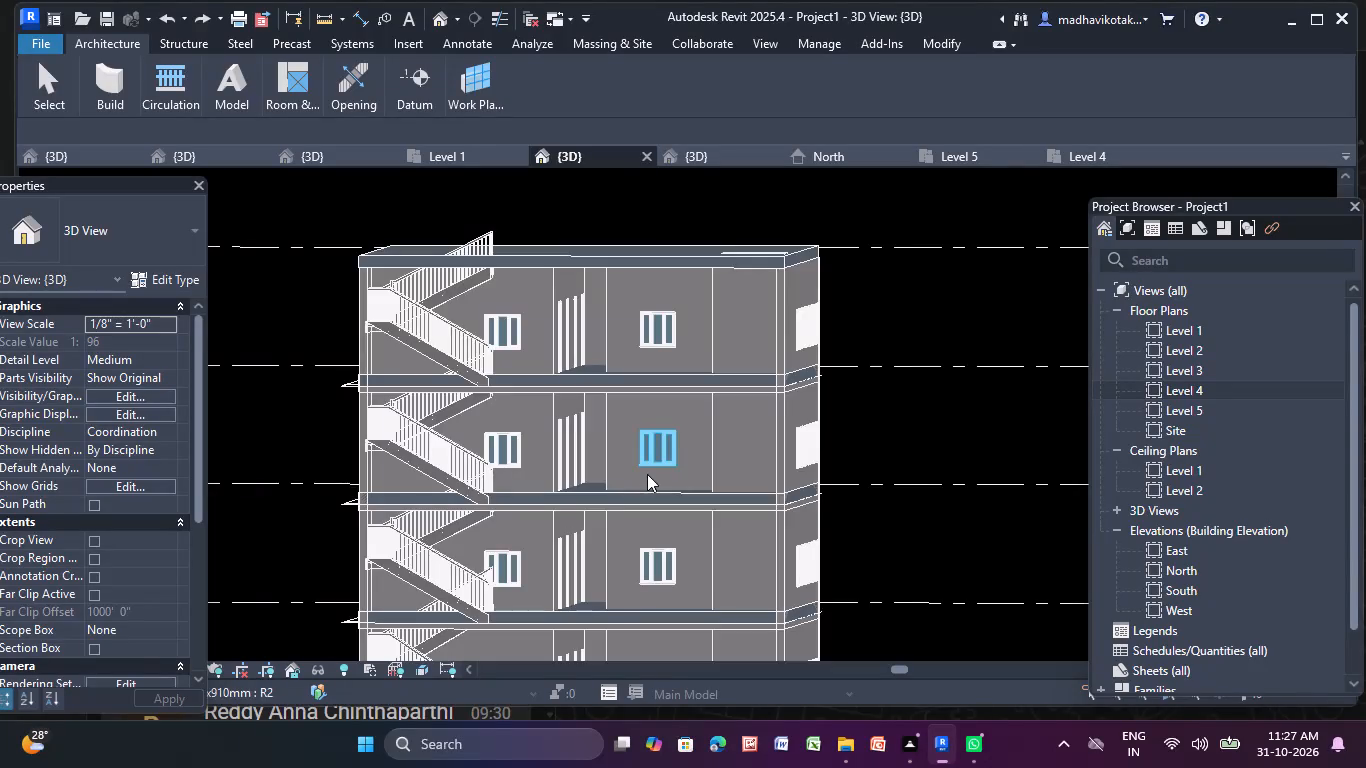
Examine the stair-side facade of the building in 3D, from the roof down to the ground floor.
middle_drag(647, 474, 663, 481)
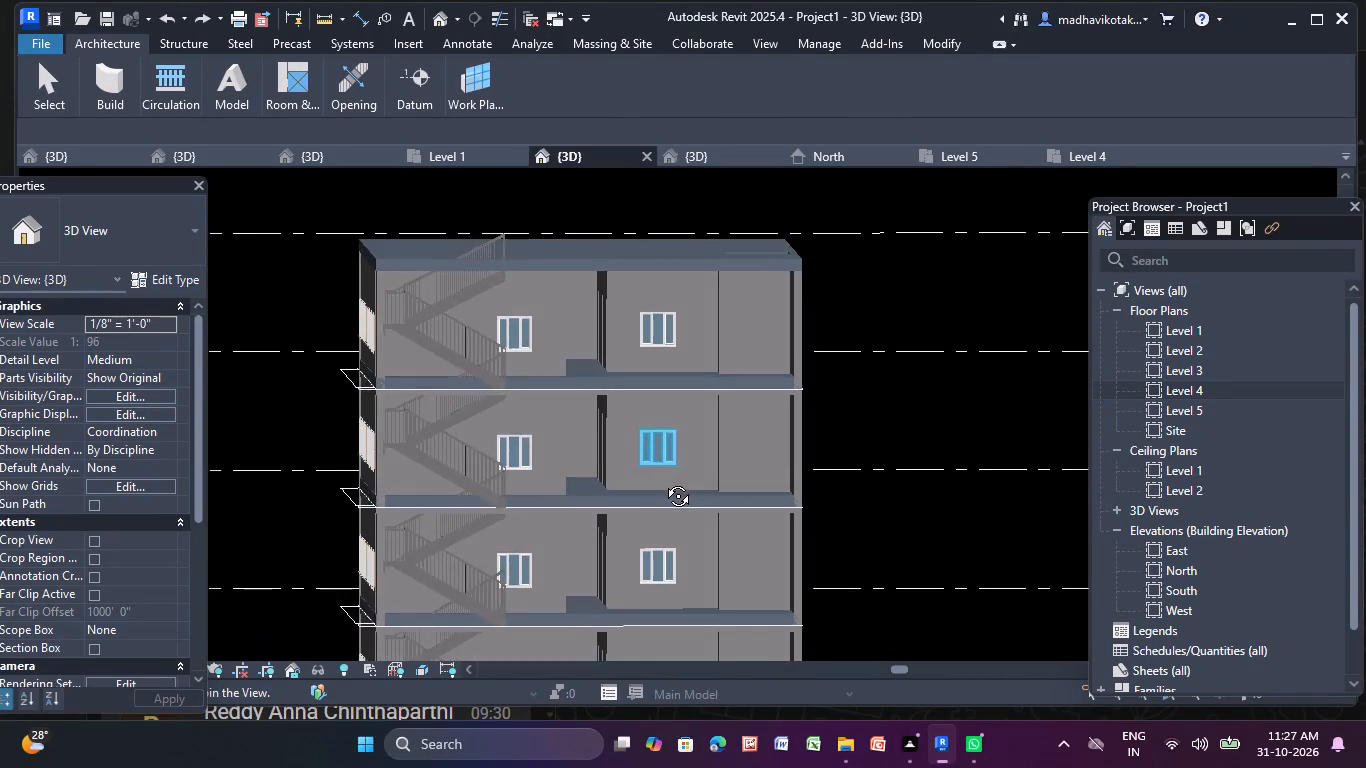
middle_drag(663, 481, 653, 492)
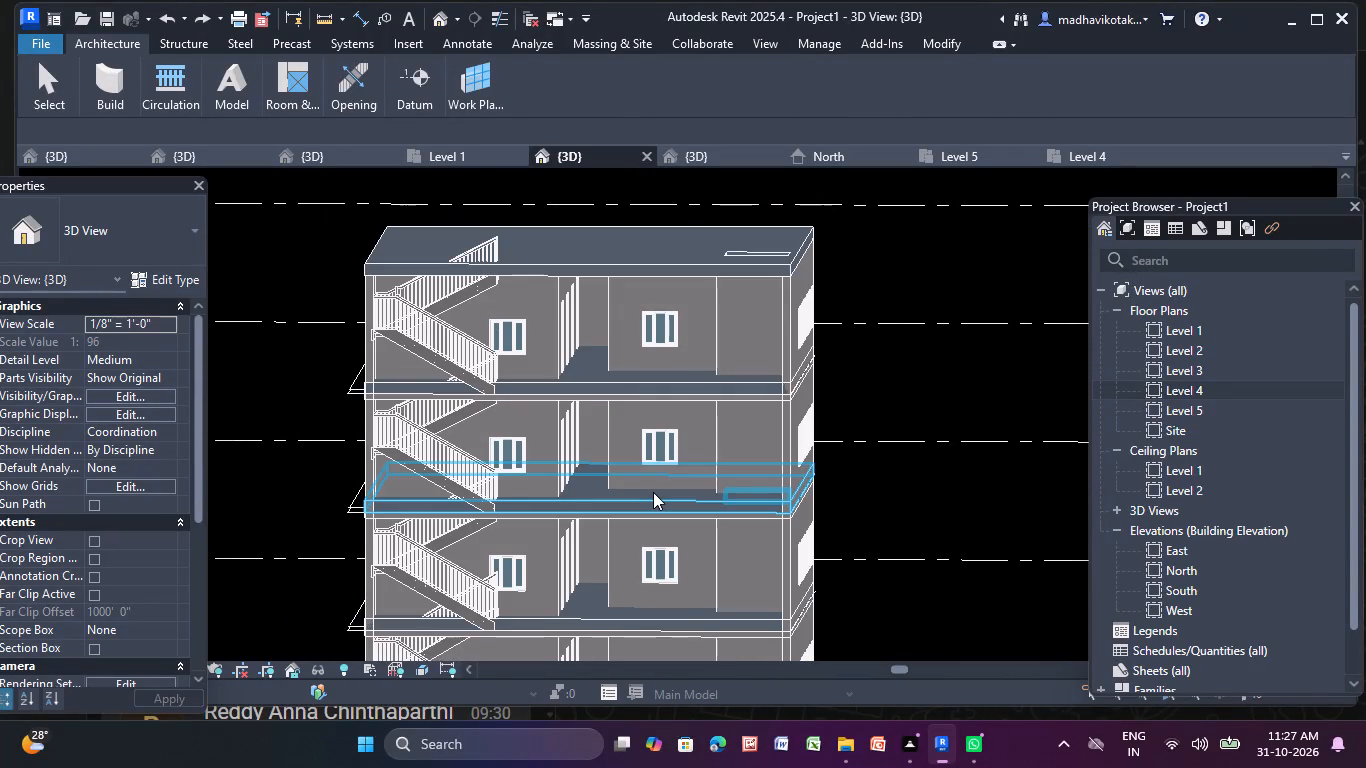
middle_drag(659, 467, 653, 406)
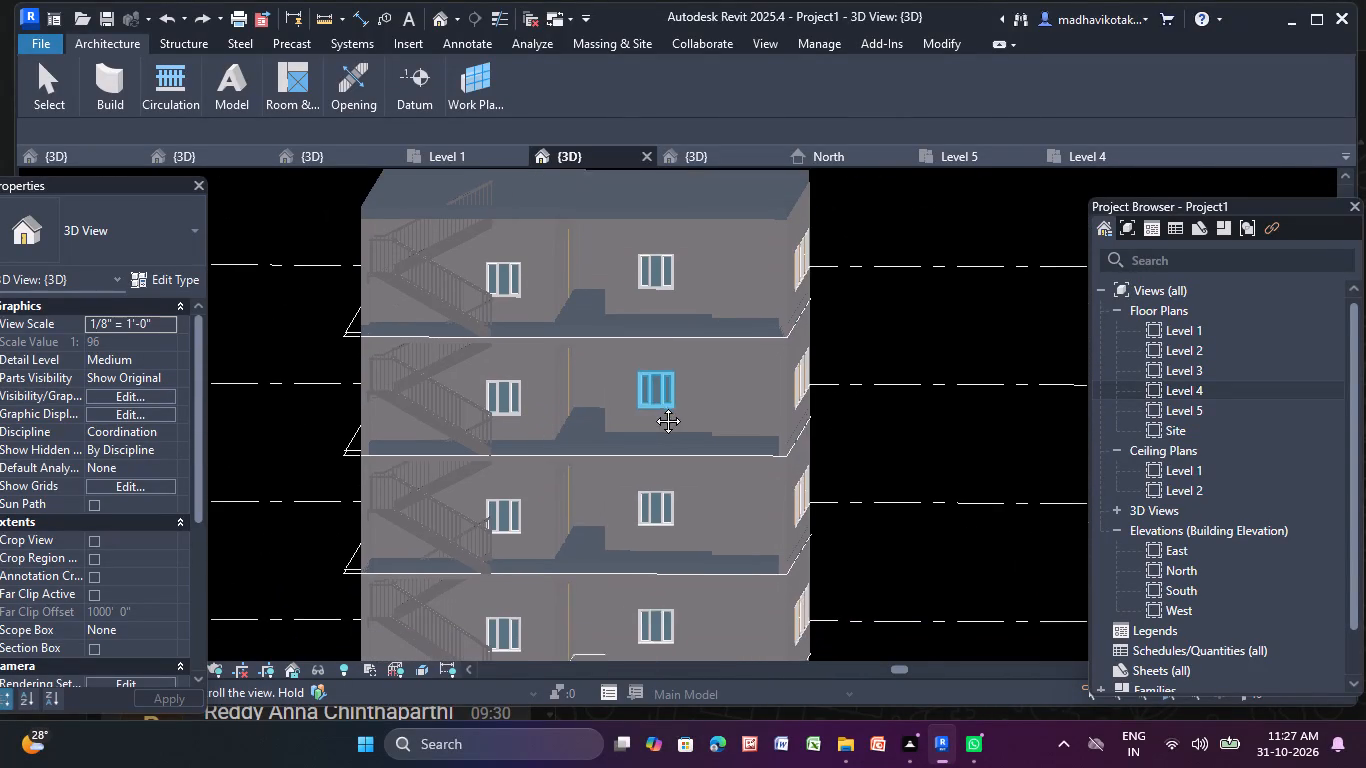
middle_drag(653, 406, 654, 372)
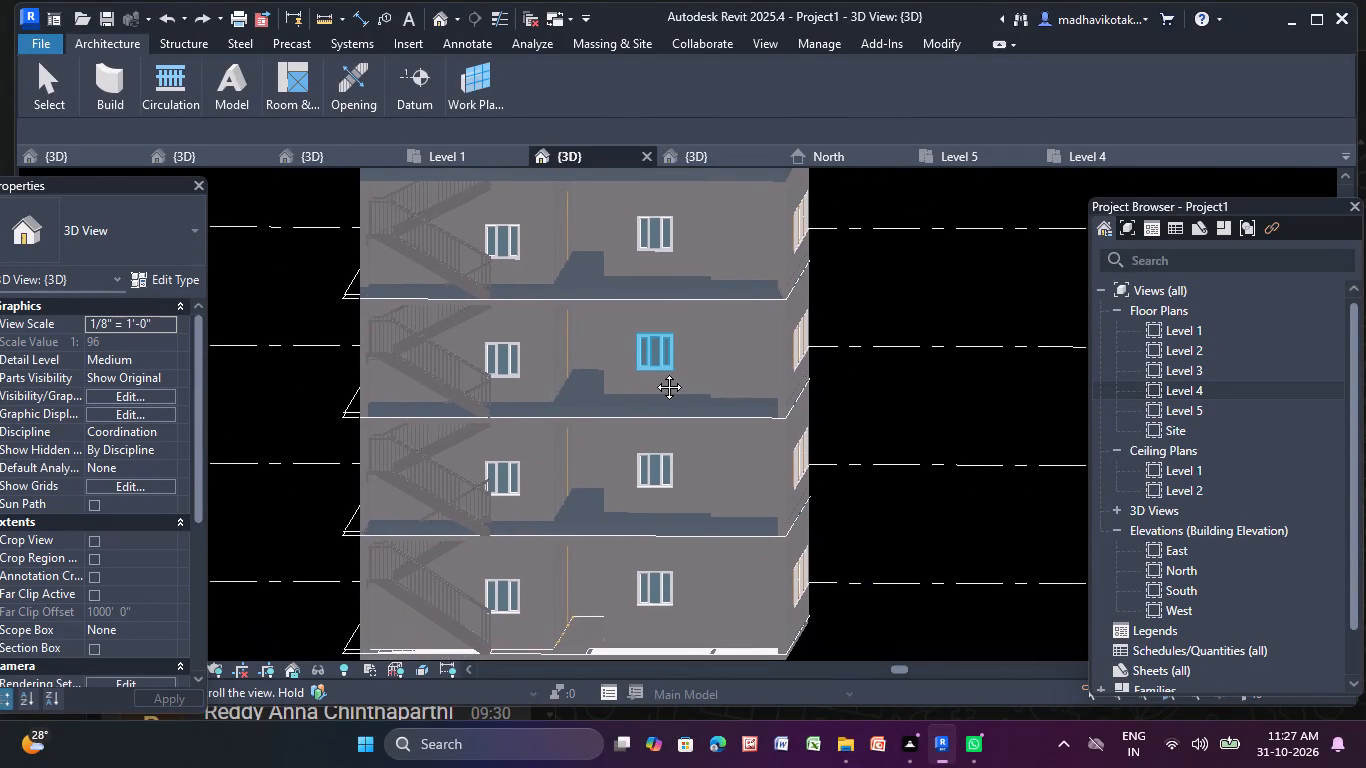
middle_drag(654, 372, 658, 359)
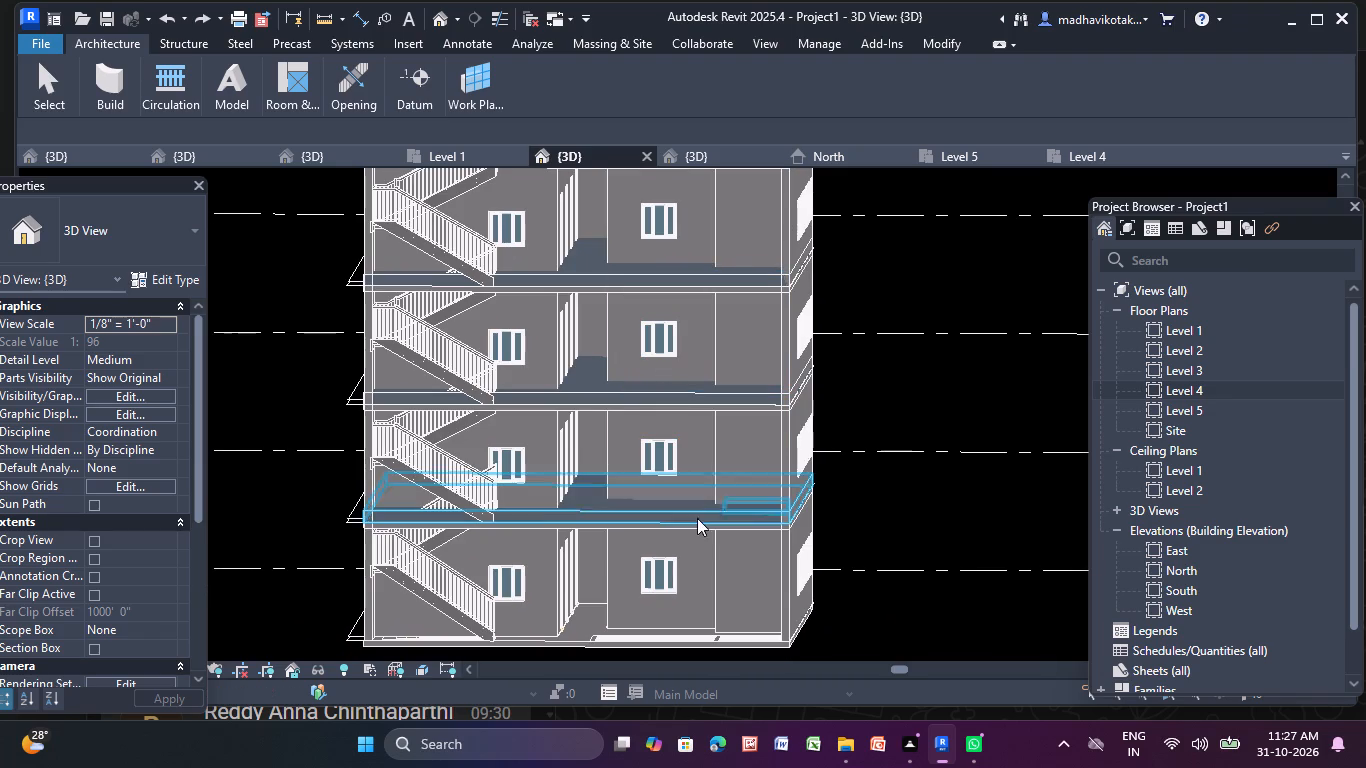
middle_click(678, 568)
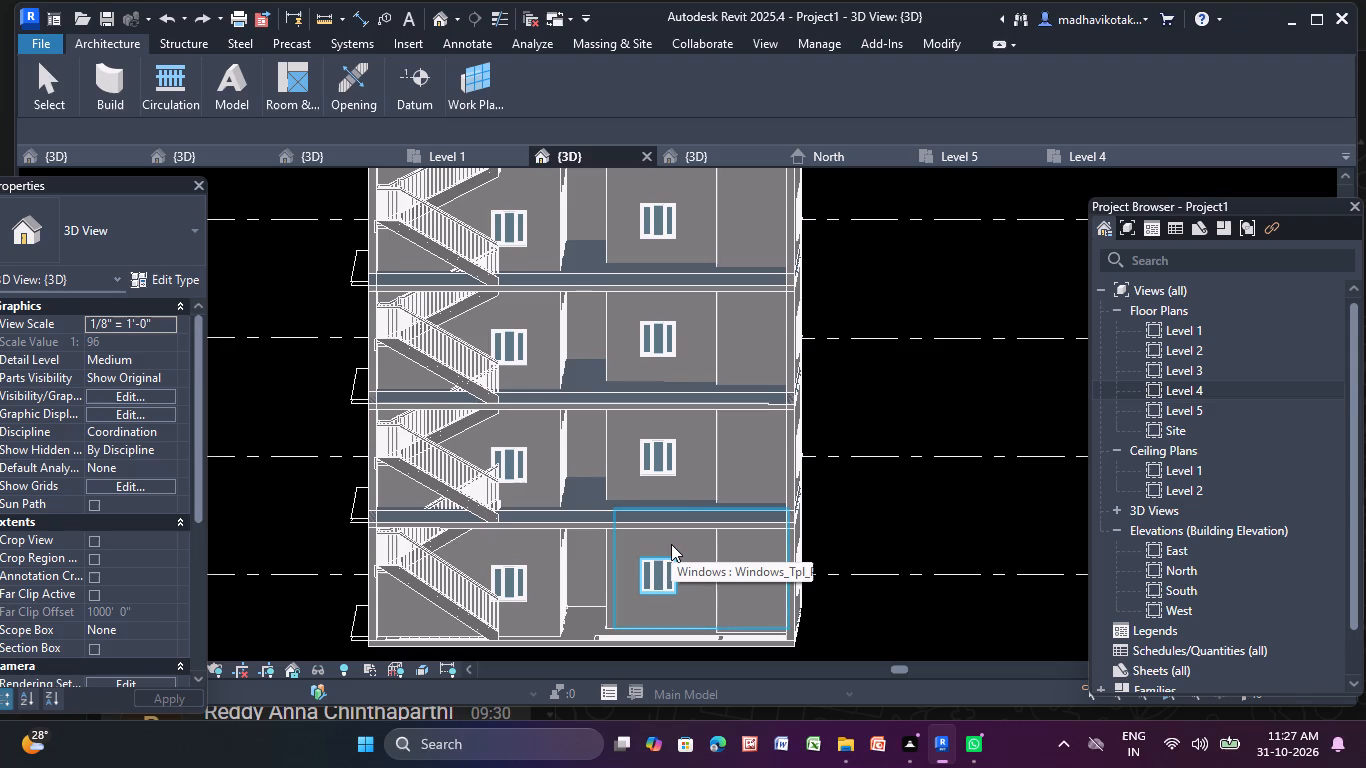
scroll(671, 544, up, 3)
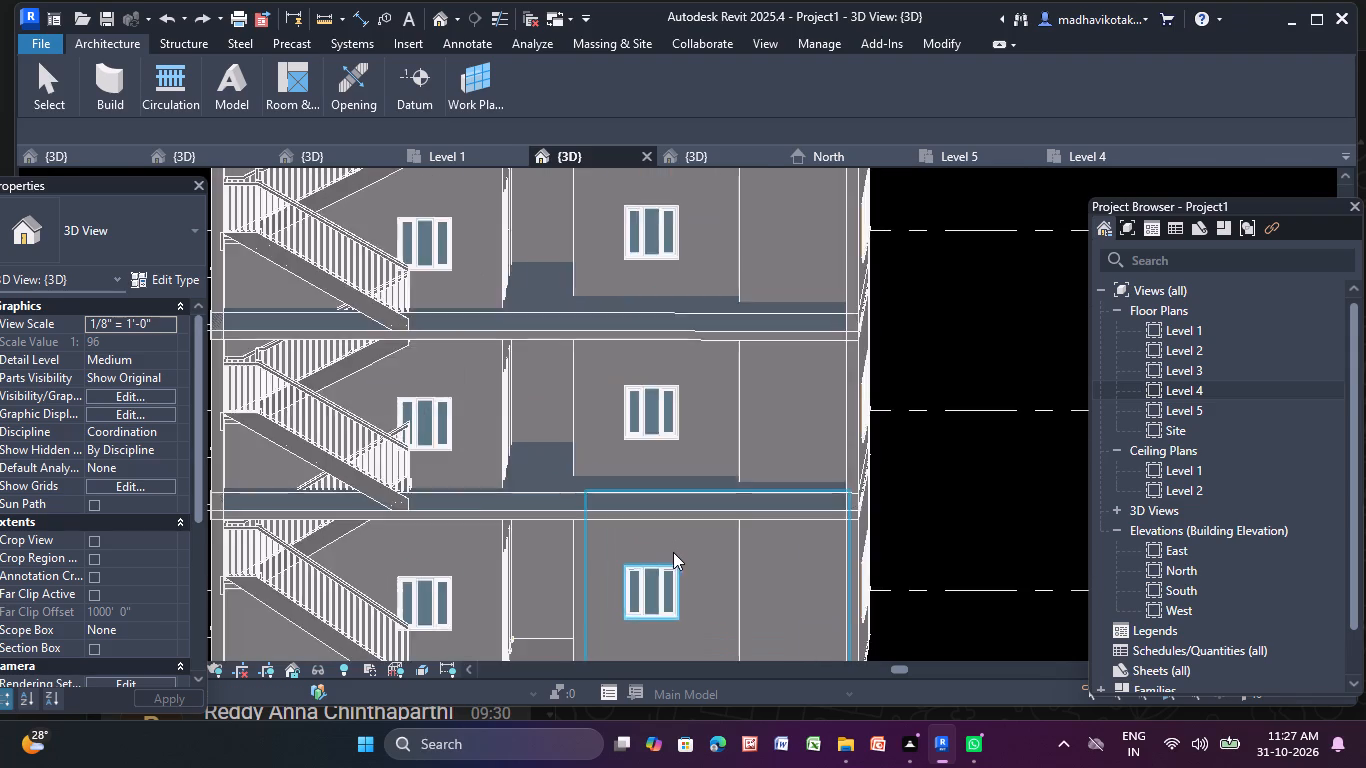
middle_drag(673, 552, 686, 448)
scroll(686, 450, up, 1)
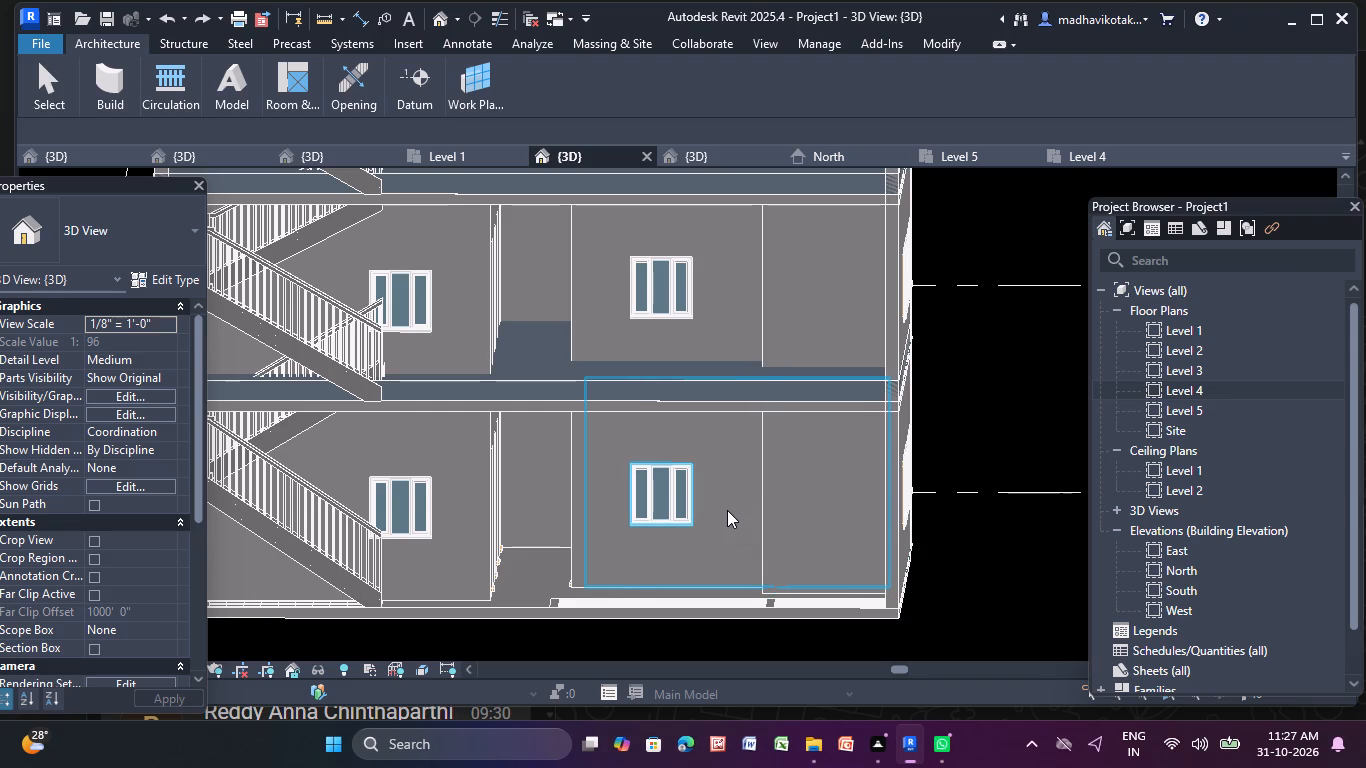
scroll(728, 510, up, 1)
scroll(728, 510, down, 2)
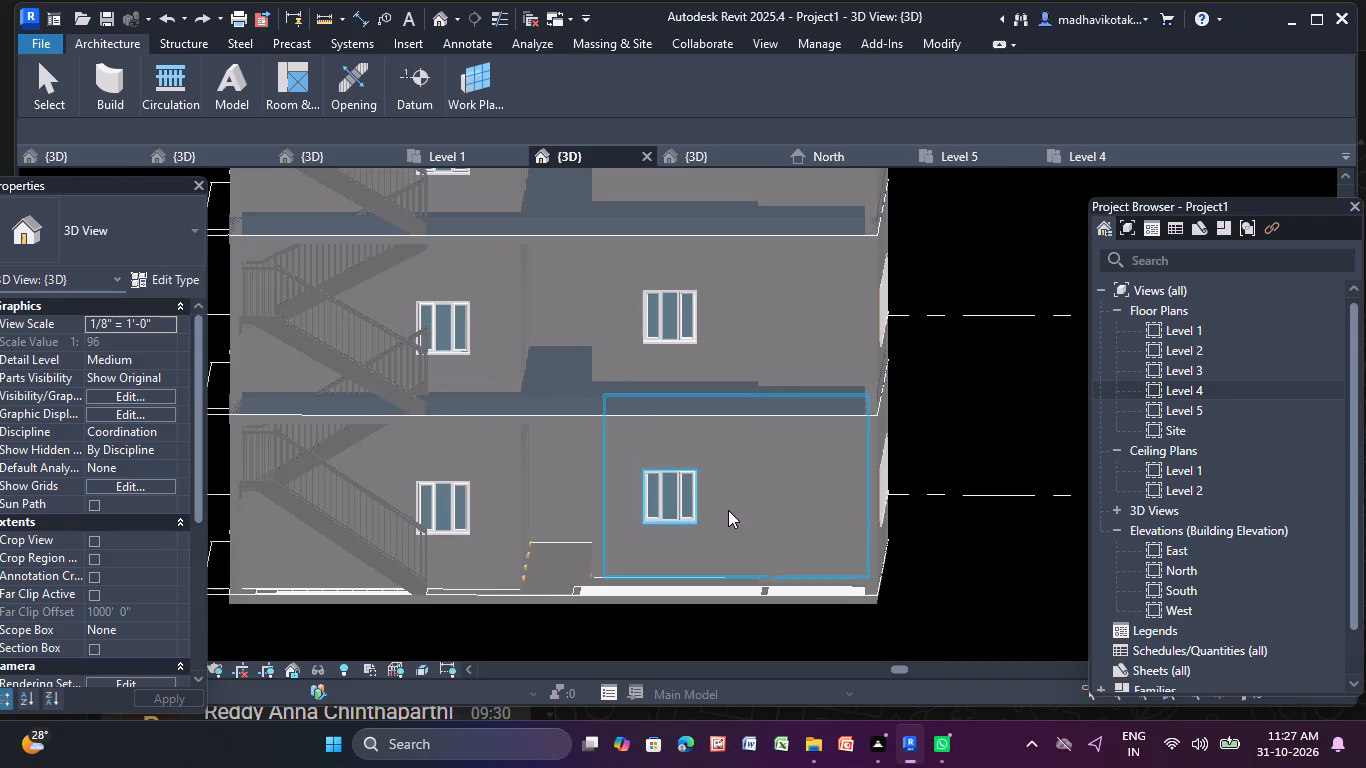
On the Level 1 floor plan, draw a 9" w wall 11' 3" long along the staircase's outer south edge.
double_click(1202, 332)
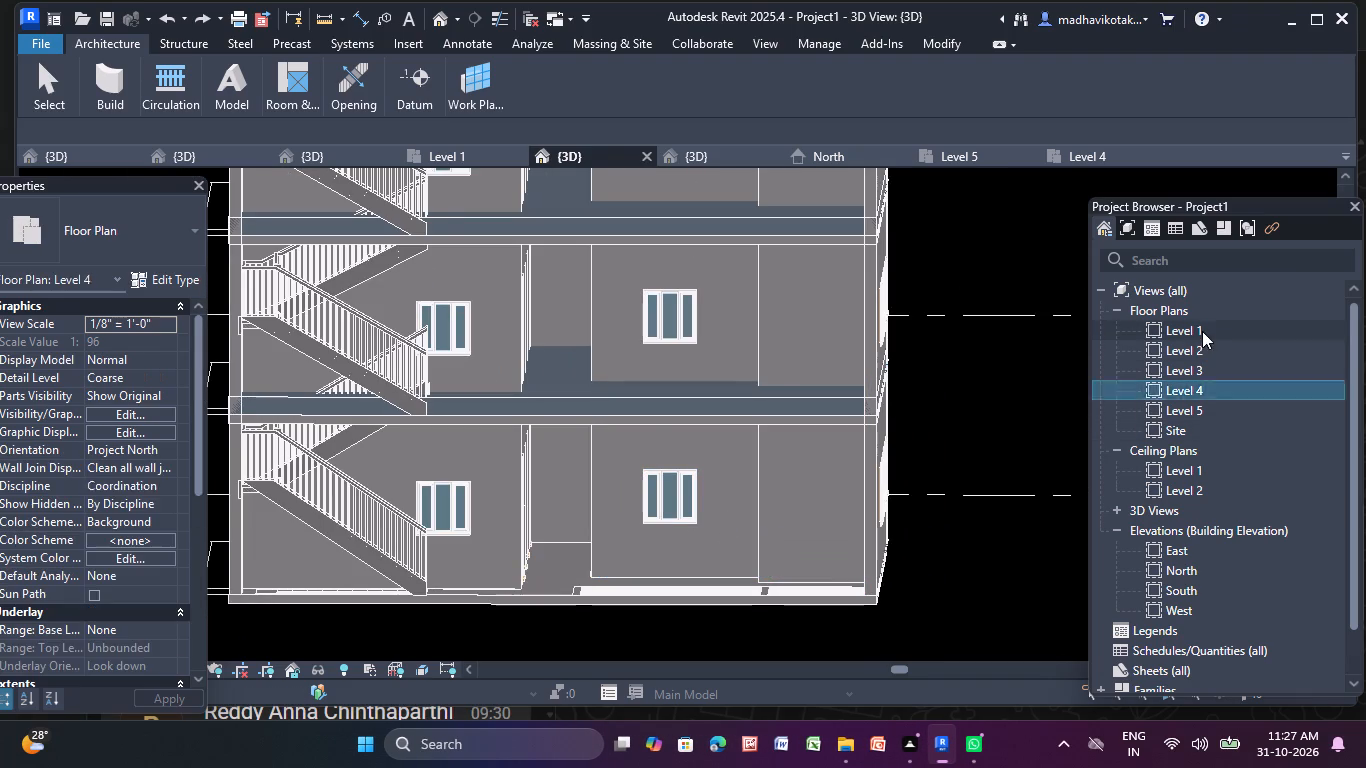
scroll(913, 475, down, 10)
middle_drag(799, 571, 782, 433)
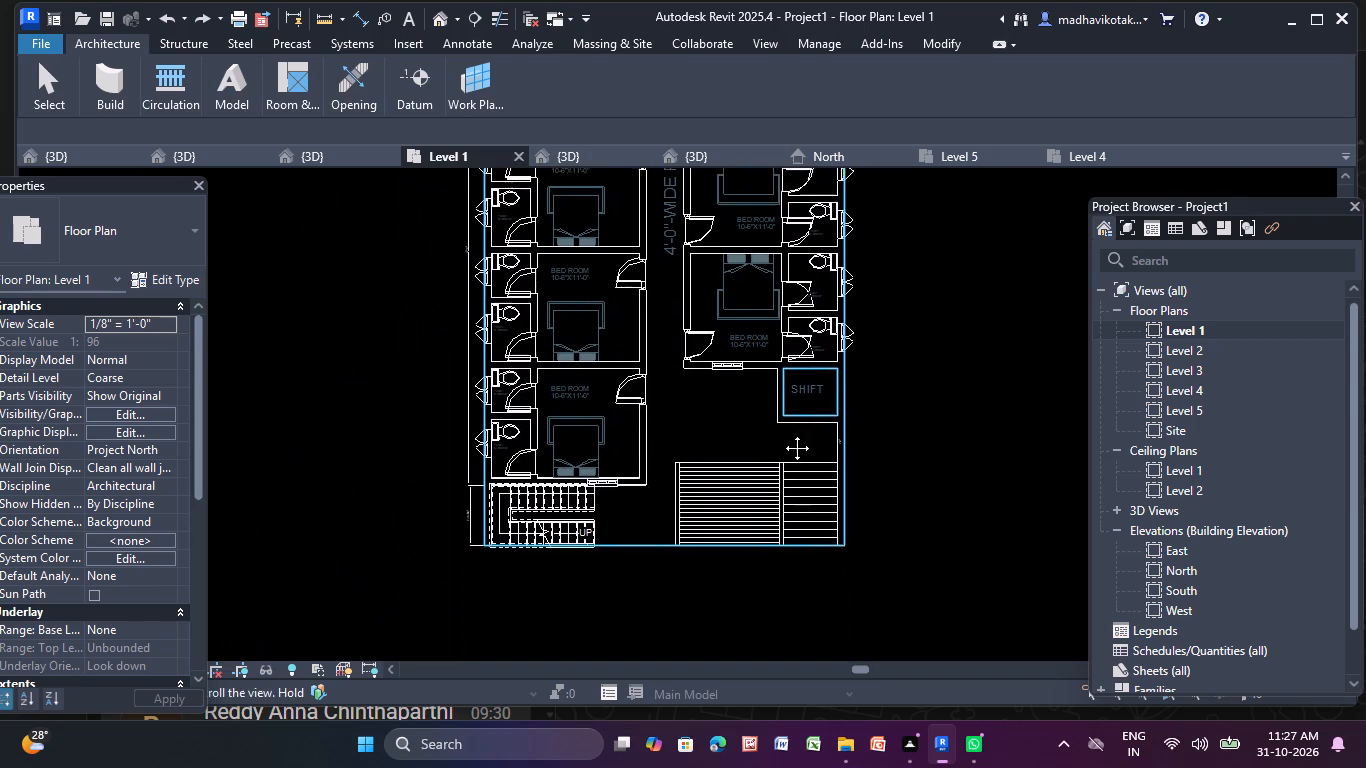
middle_drag(782, 433, 779, 428)
scroll(443, 576, up, 5)
scroll(537, 483, up, 3)
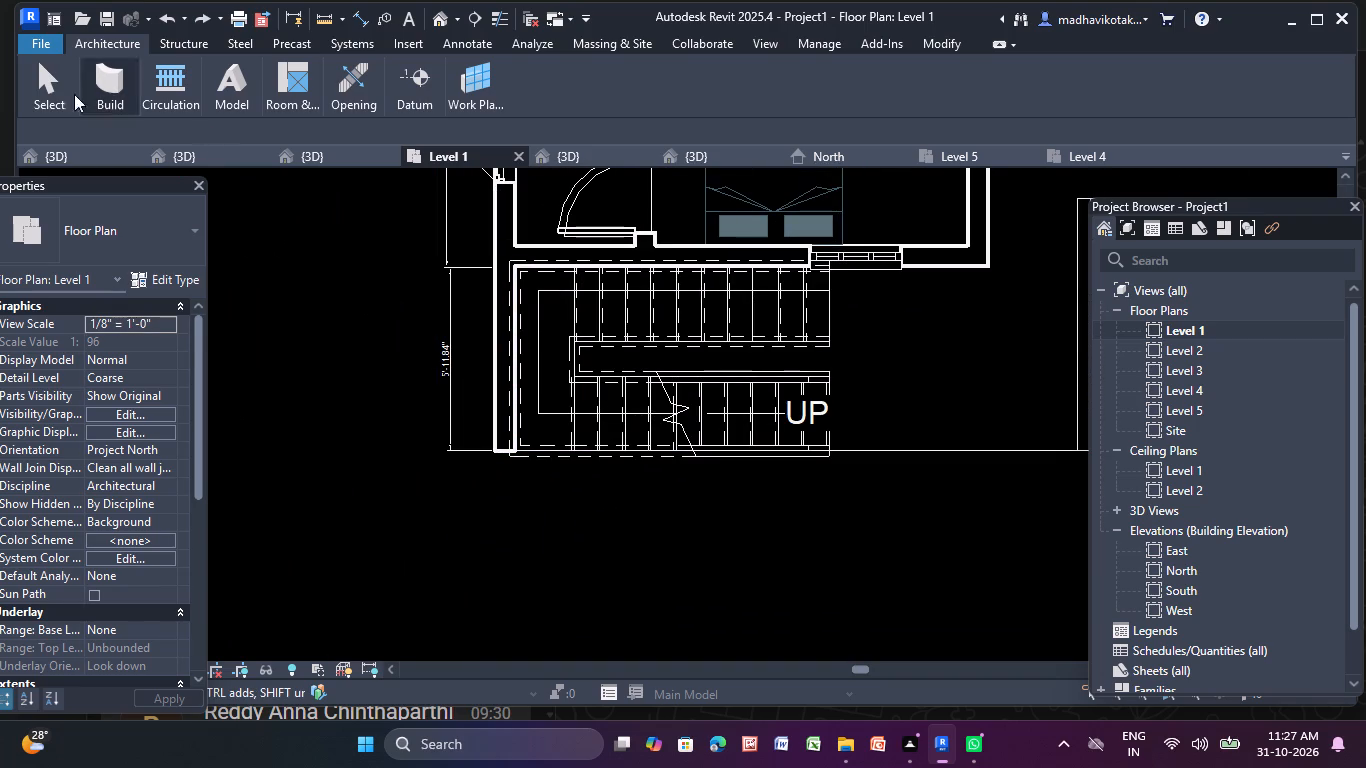
click(93, 47)
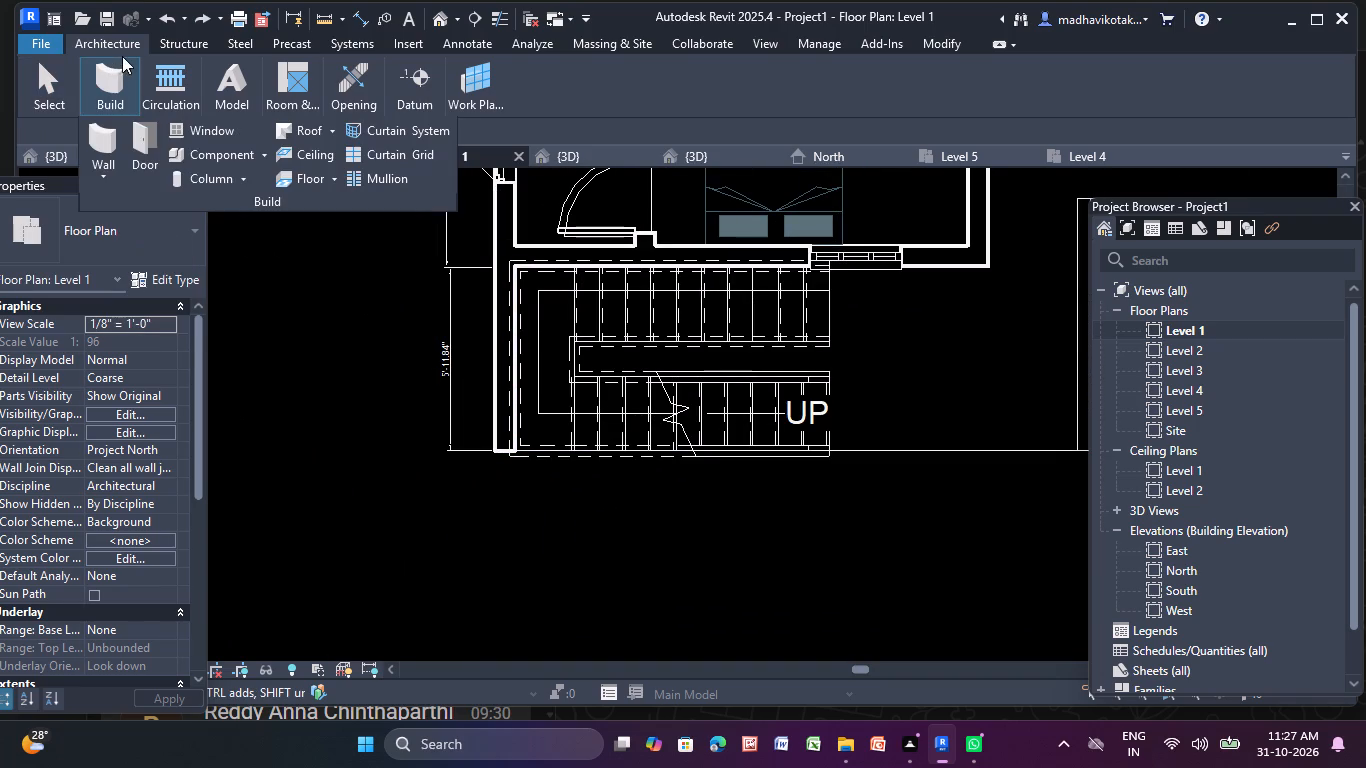
click(109, 135)
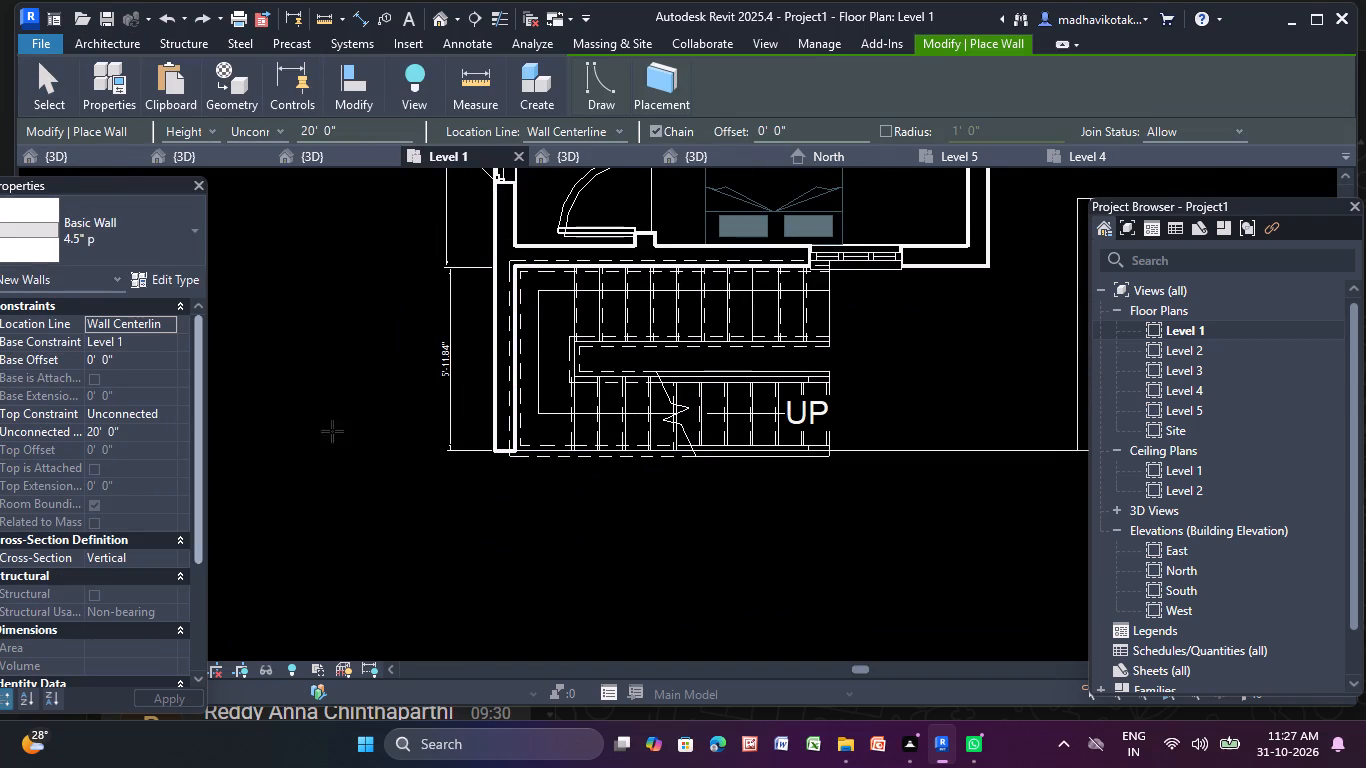
click(143, 249)
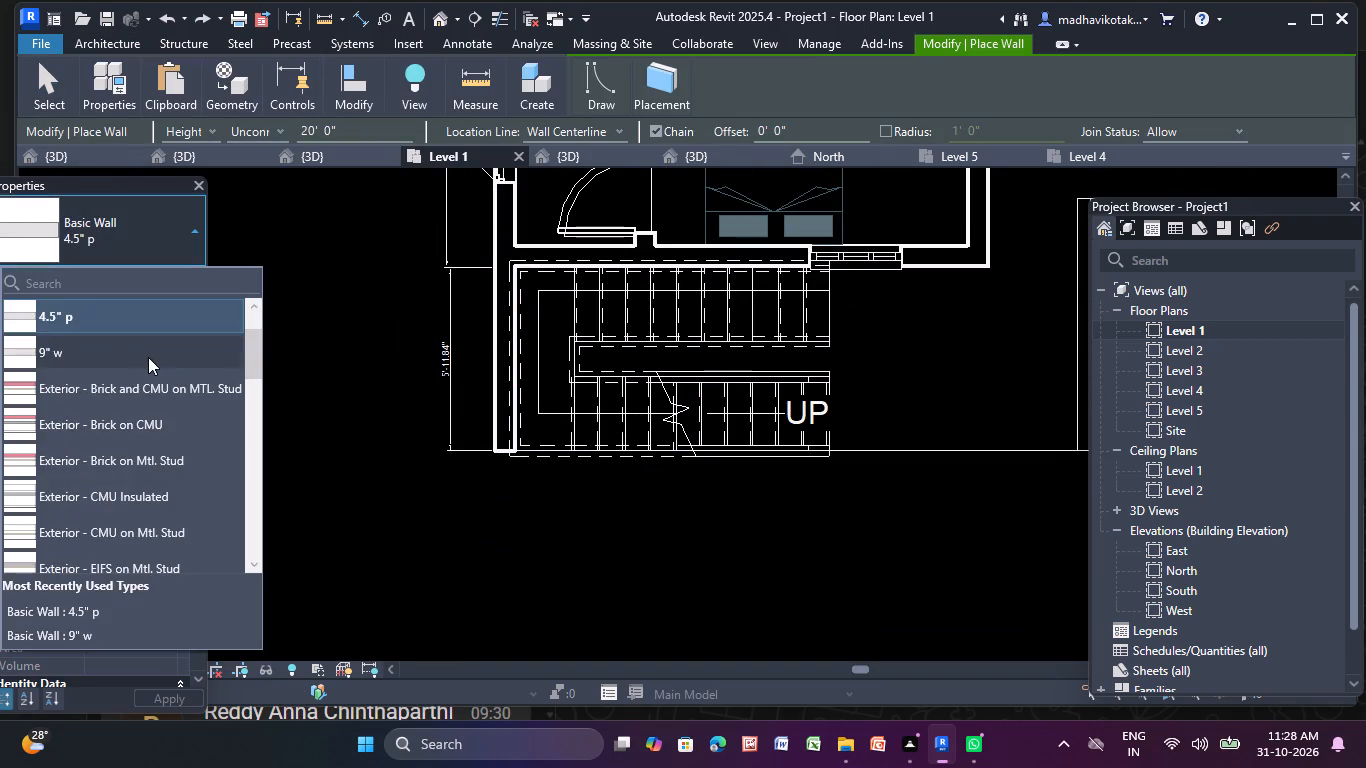
click(151, 348)
scroll(464, 431, up, 8)
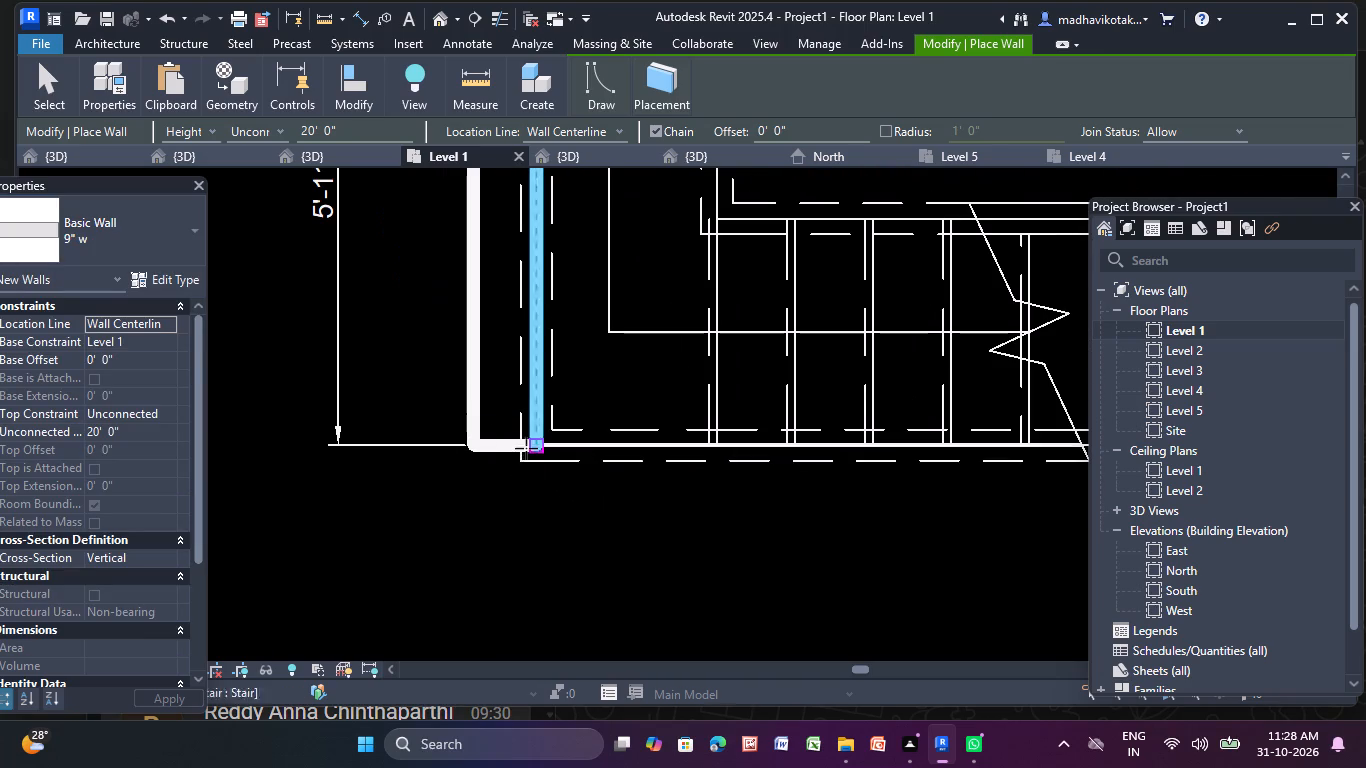
click(471, 440)
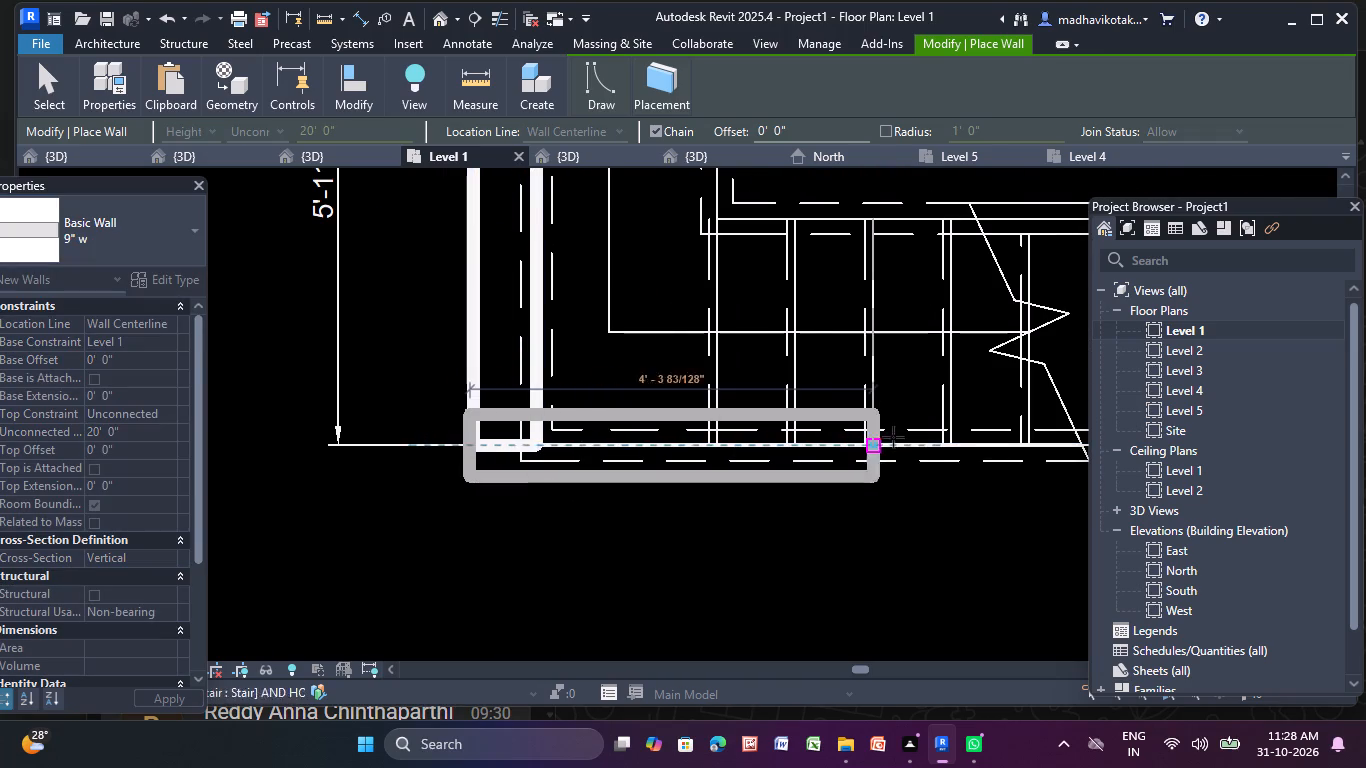
scroll(926, 434, down, 3)
middle_drag(926, 434, 423, 498)
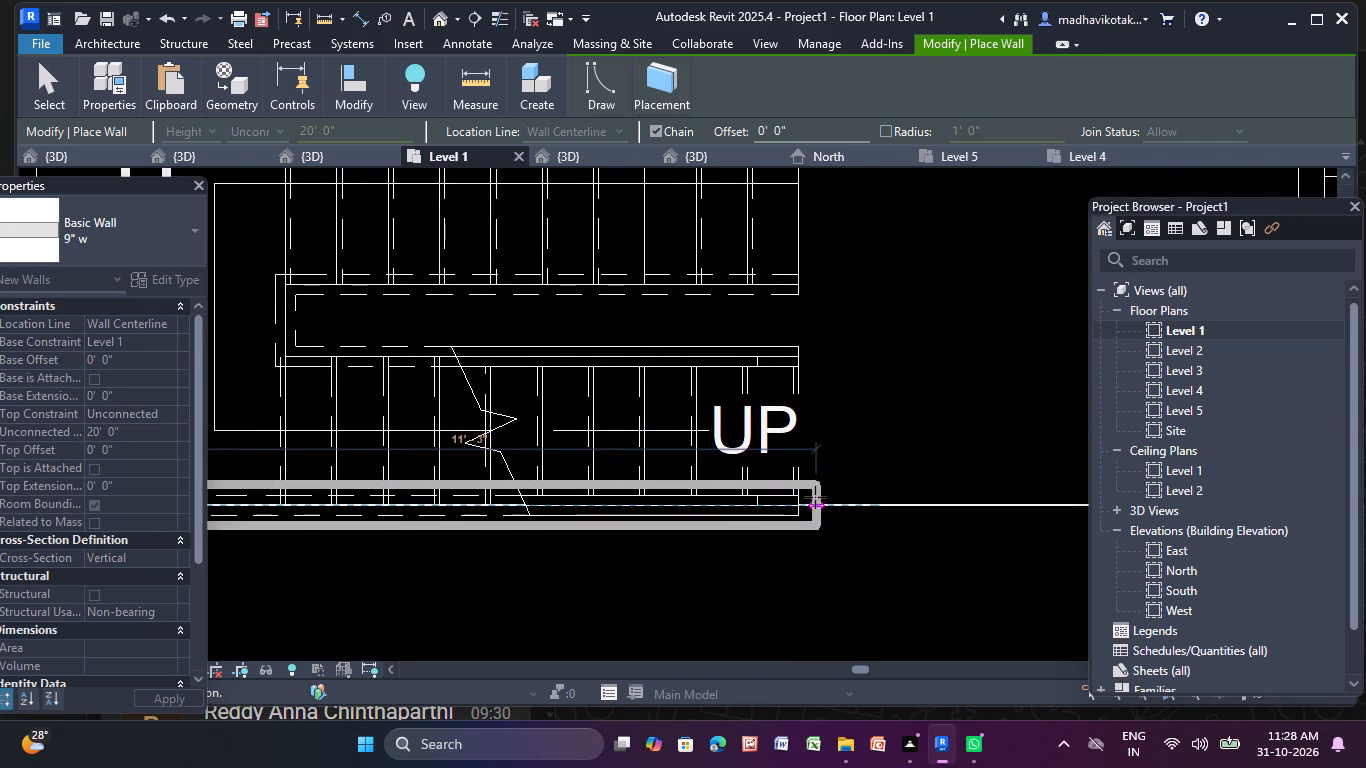
scroll(827, 507, down, 3)
middle_drag(827, 506, 745, 510)
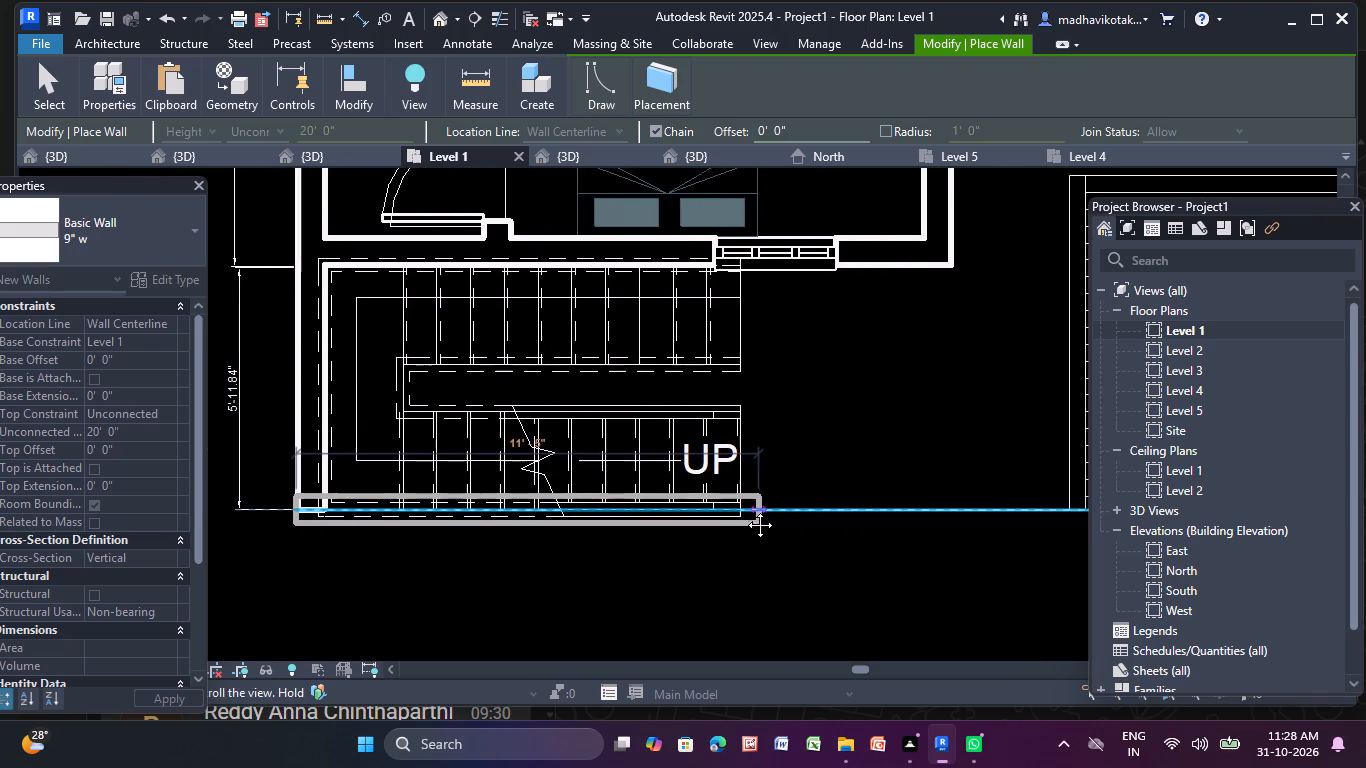
middle_drag(745, 510, 720, 511)
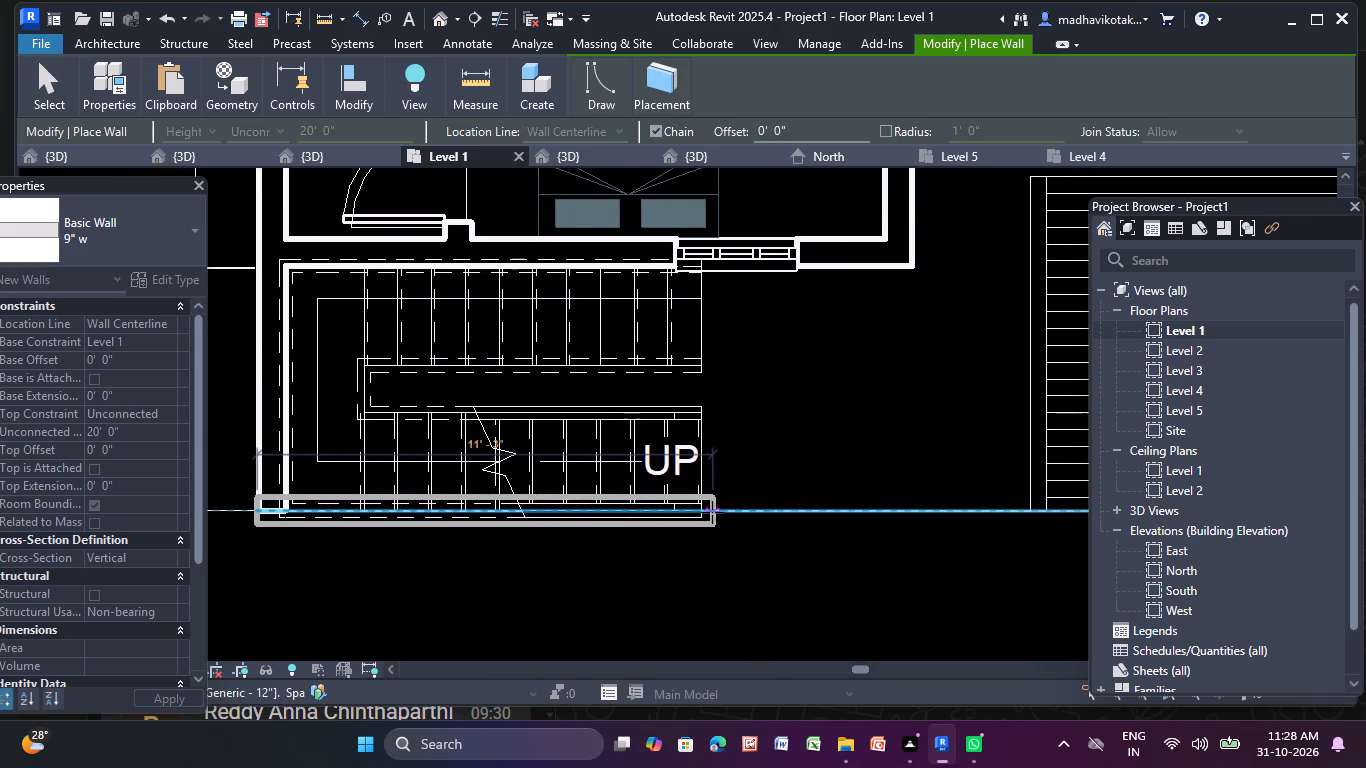
click(712, 512)
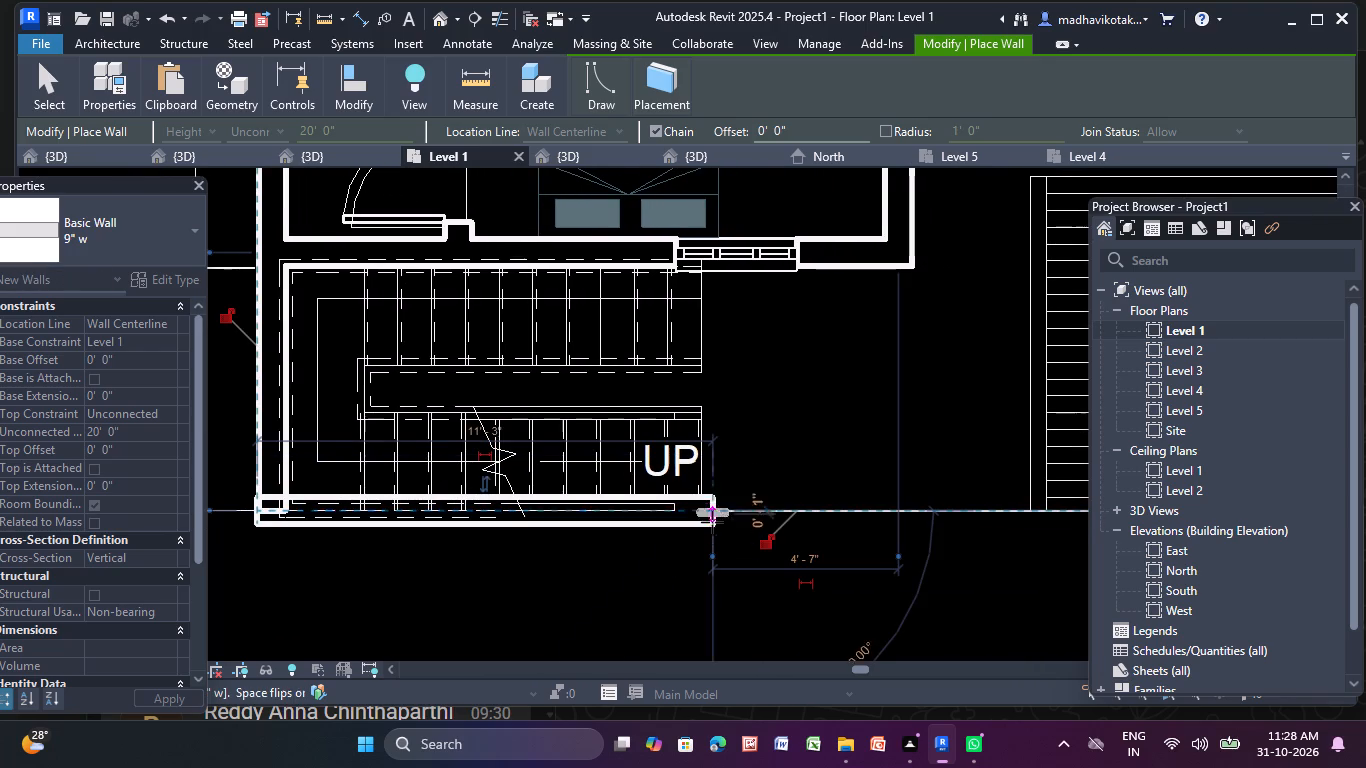
key(Escape)
key(Escape)
key(Escape)
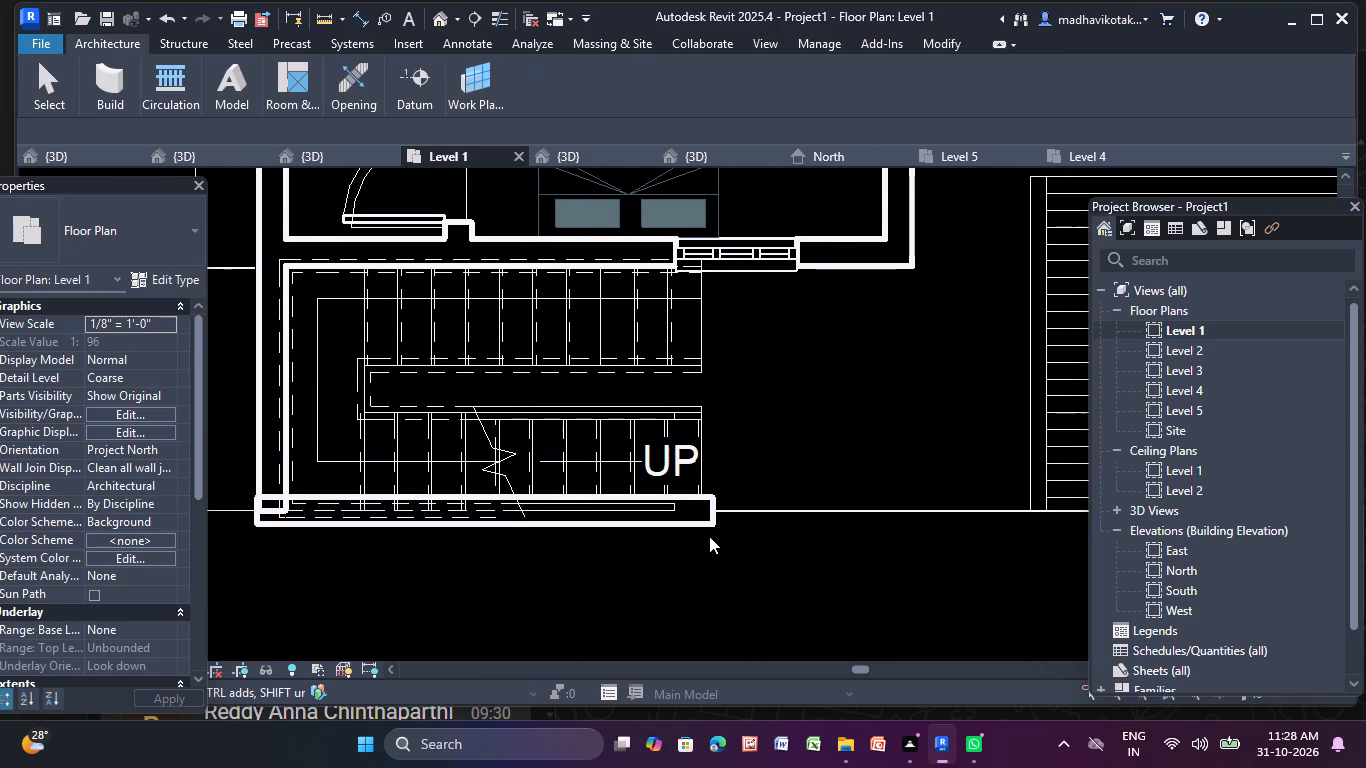
Delete the 4.5" p wall along the staircase's west side on Level 1.
click(258, 473)
key(Delete)
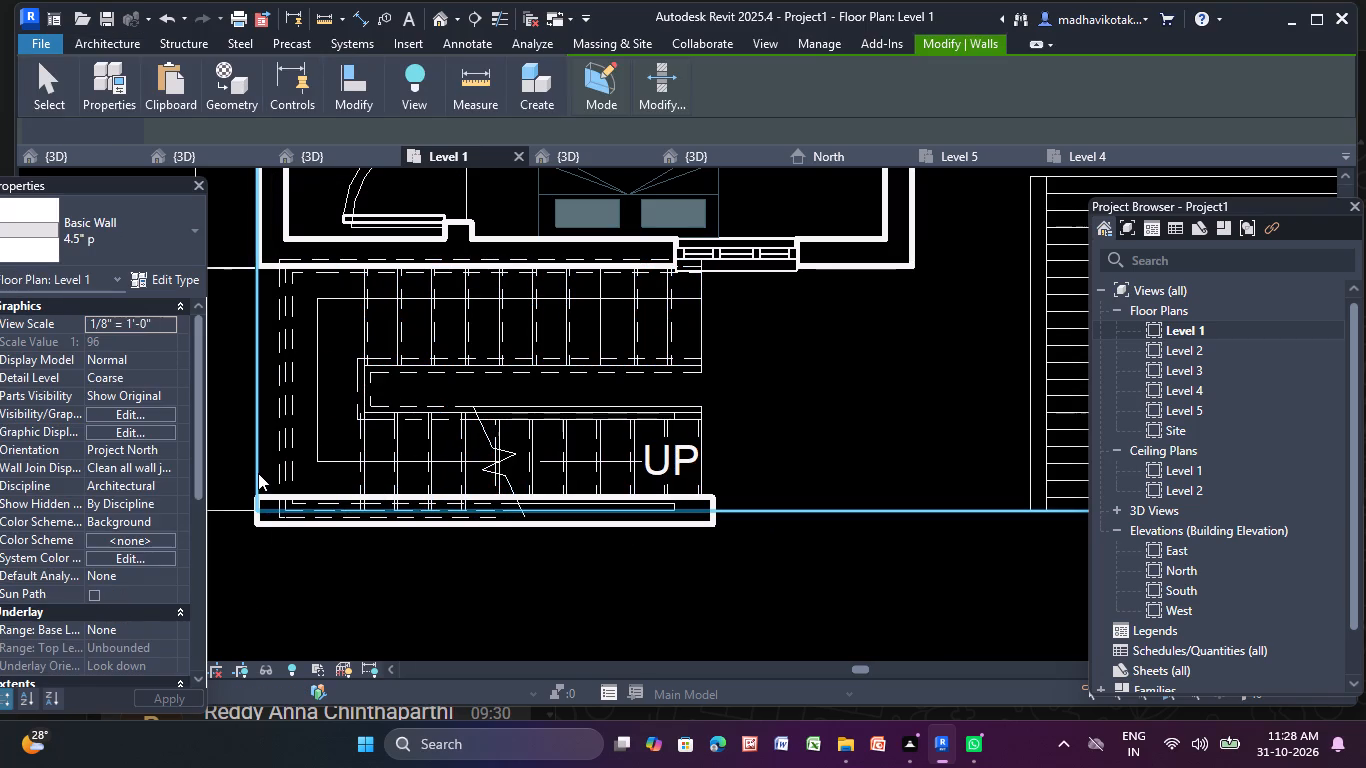
Draw a 9" w wall along the west exterior side of Level 1, from the staircase corner to the building's north-west corner.
click(93, 37)
click(104, 63)
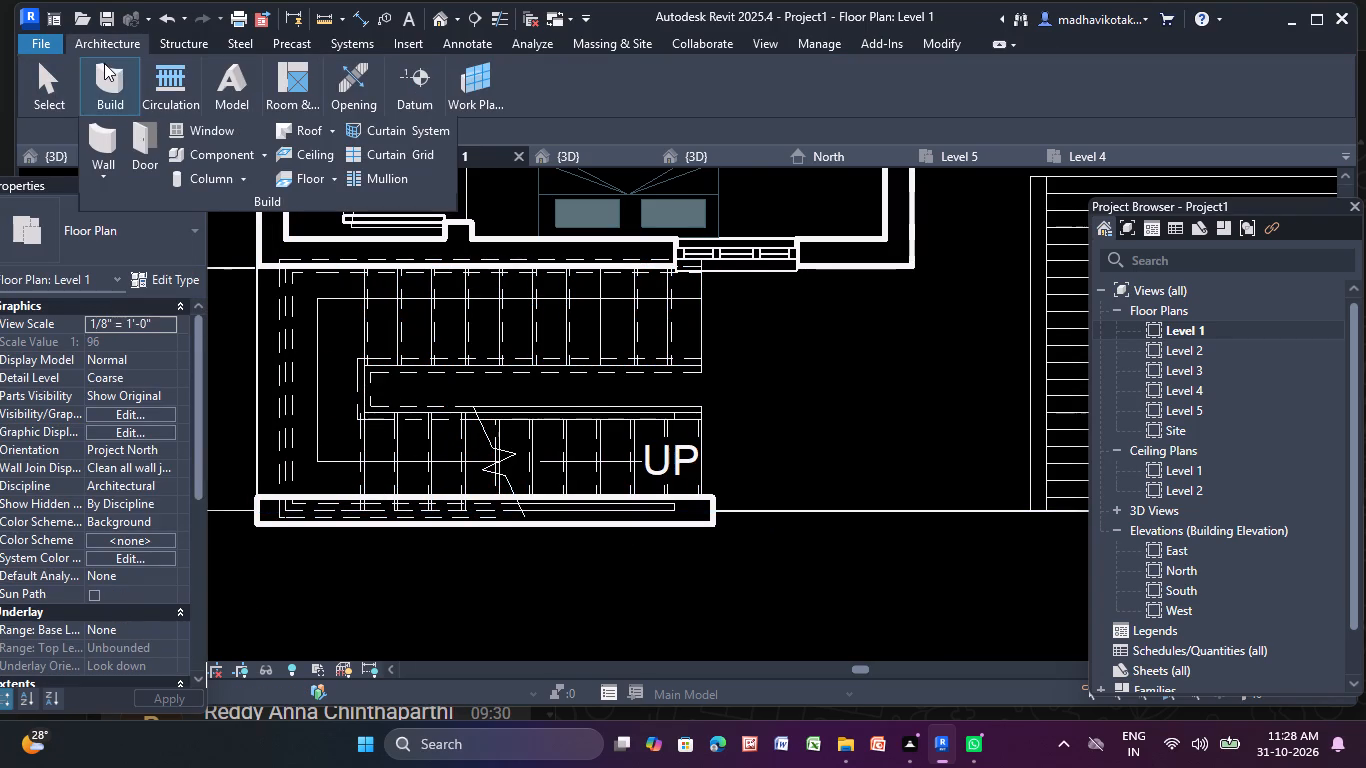
click(99, 132)
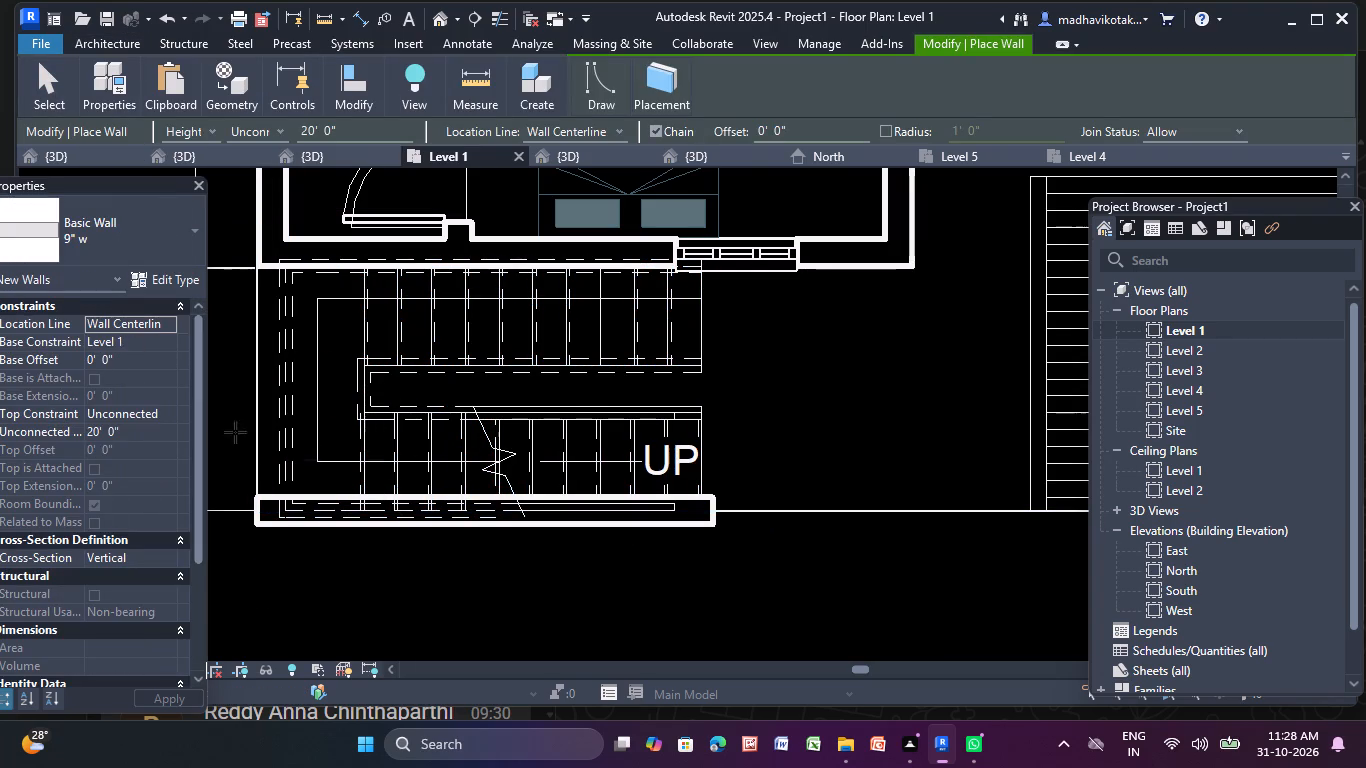
click(268, 493)
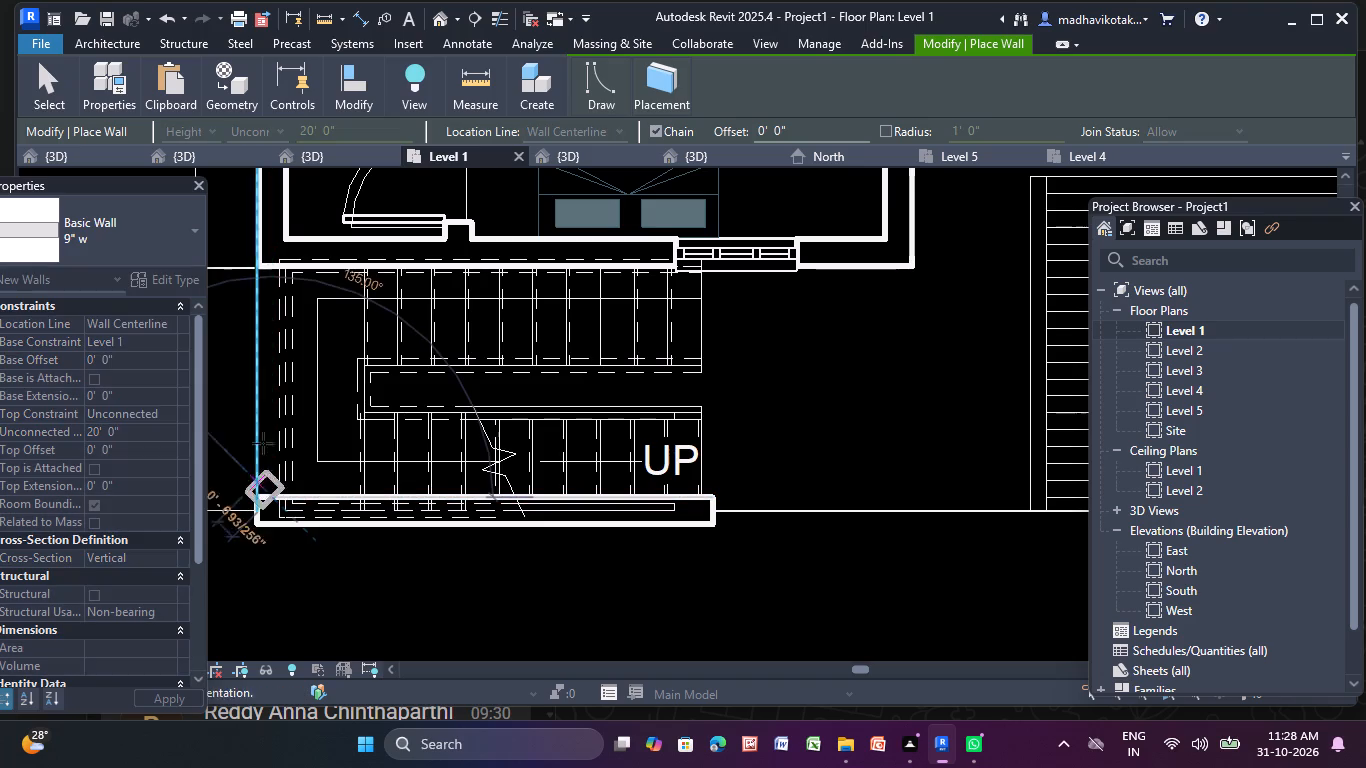
scroll(262, 237, down, 4)
middle_drag(262, 237, 326, 450)
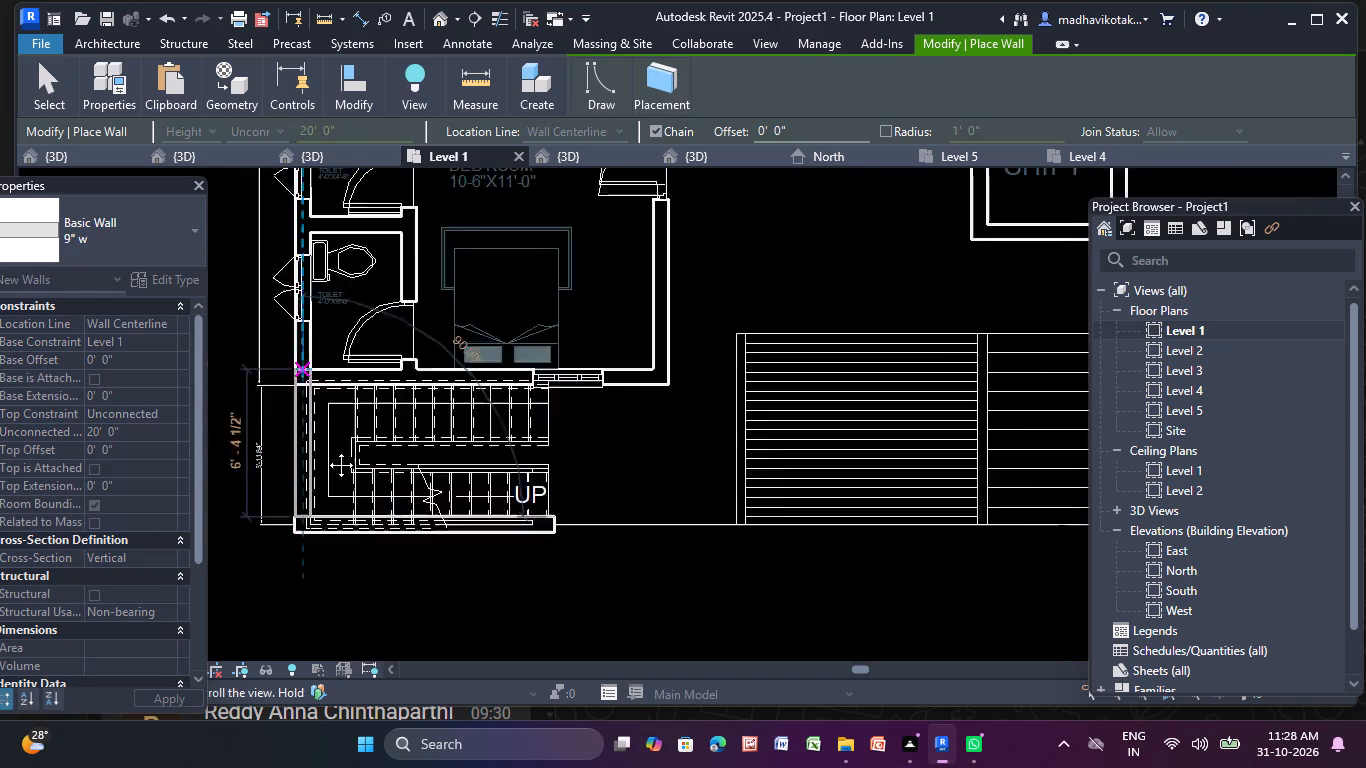
middle_drag(326, 450, 356, 545)
scroll(346, 194, down, 3)
middle_drag(346, 194, 366, 297)
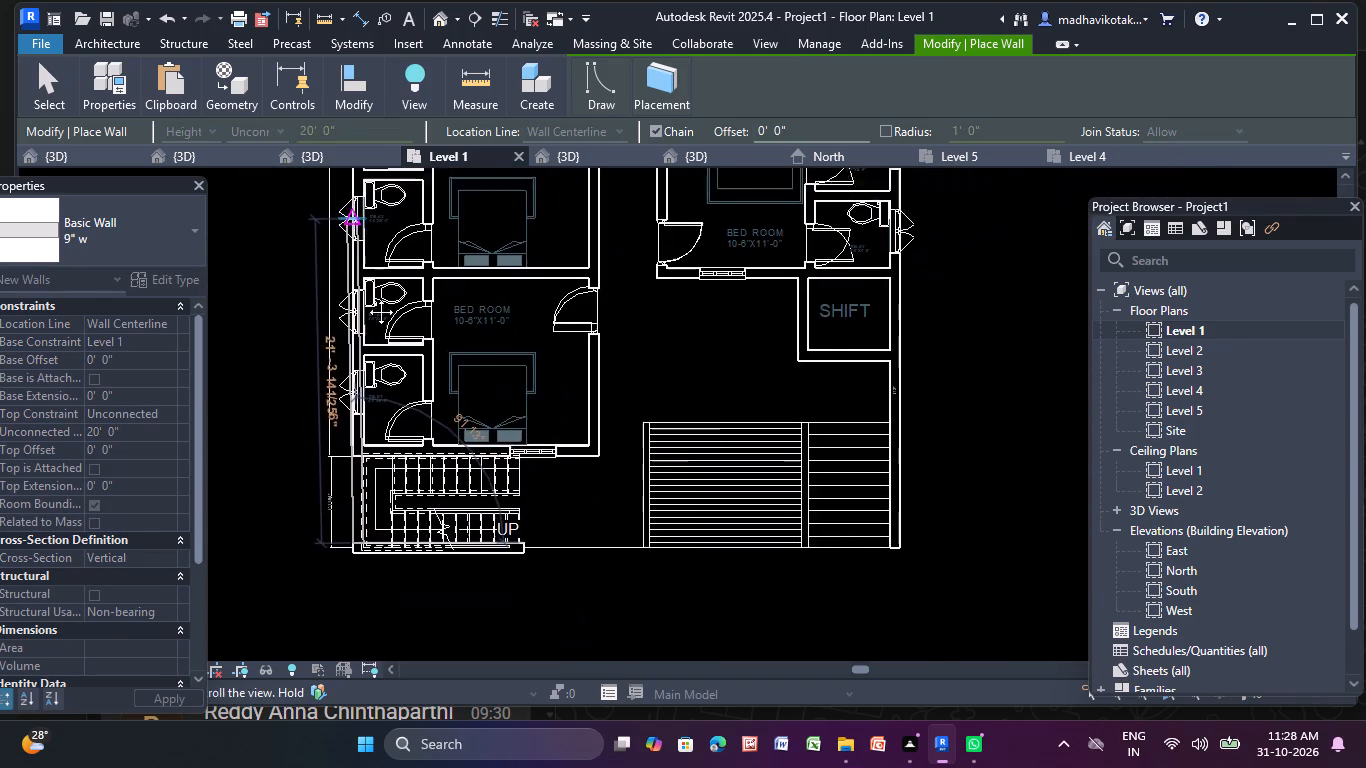
middle_drag(366, 297, 447, 565)
scroll(461, 235, down, 4)
middle_drag(462, 235, 506, 616)
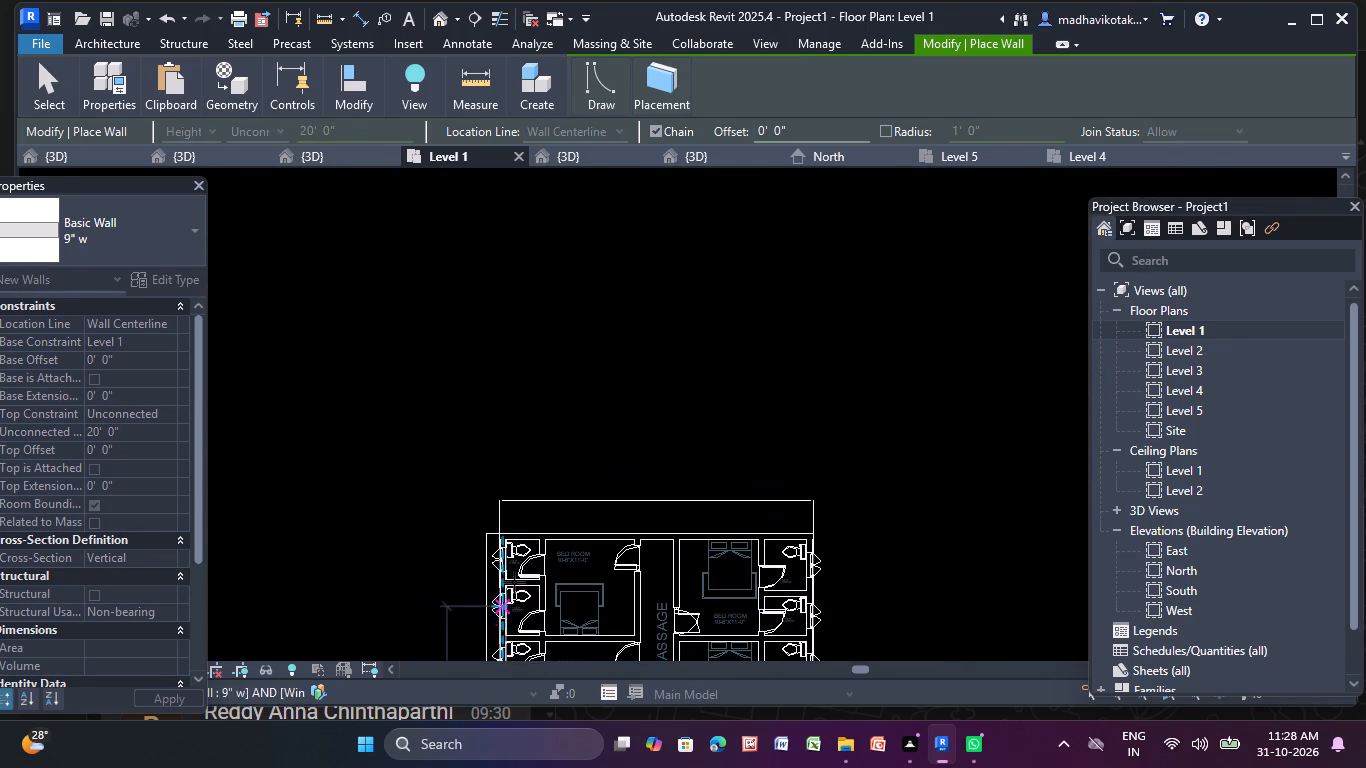
scroll(523, 528, up, 5)
middle_drag(501, 541, 441, 319)
scroll(441, 319, up, 8)
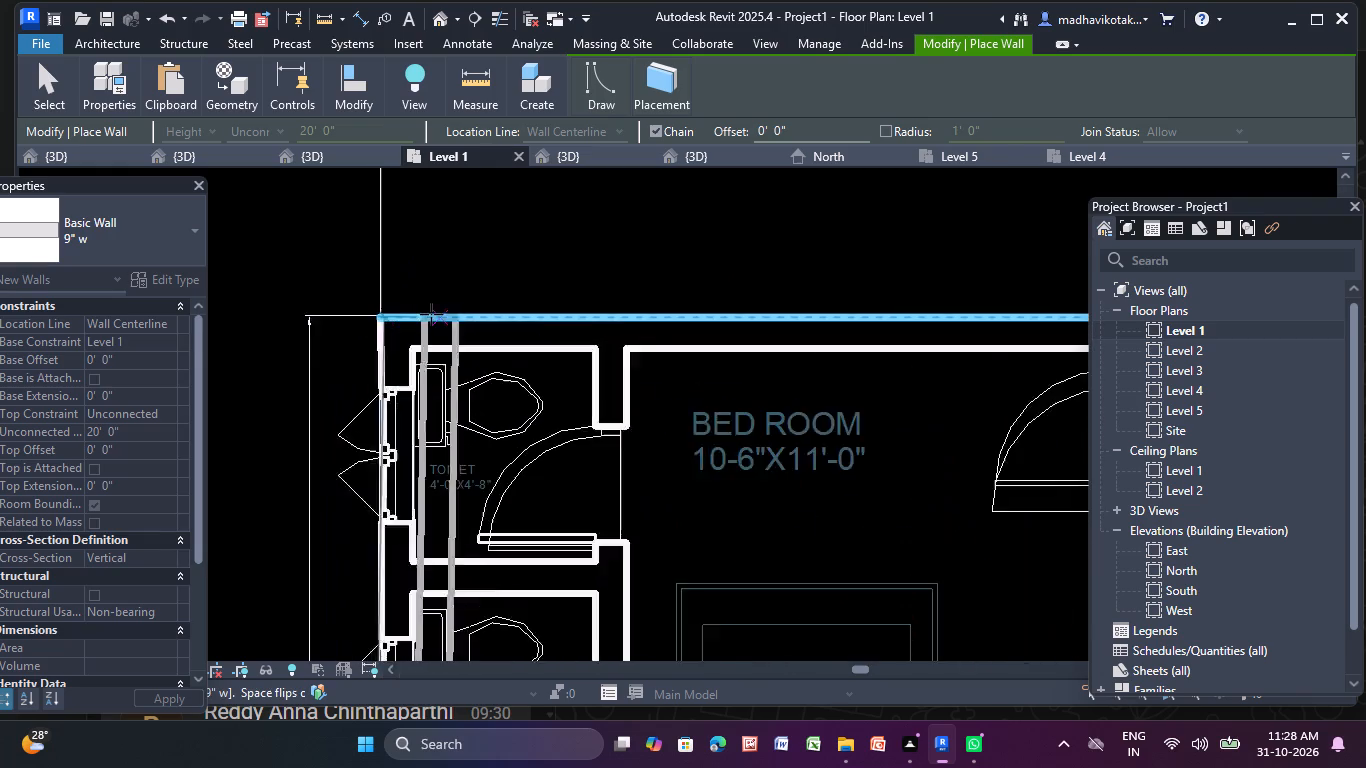
click(390, 314)
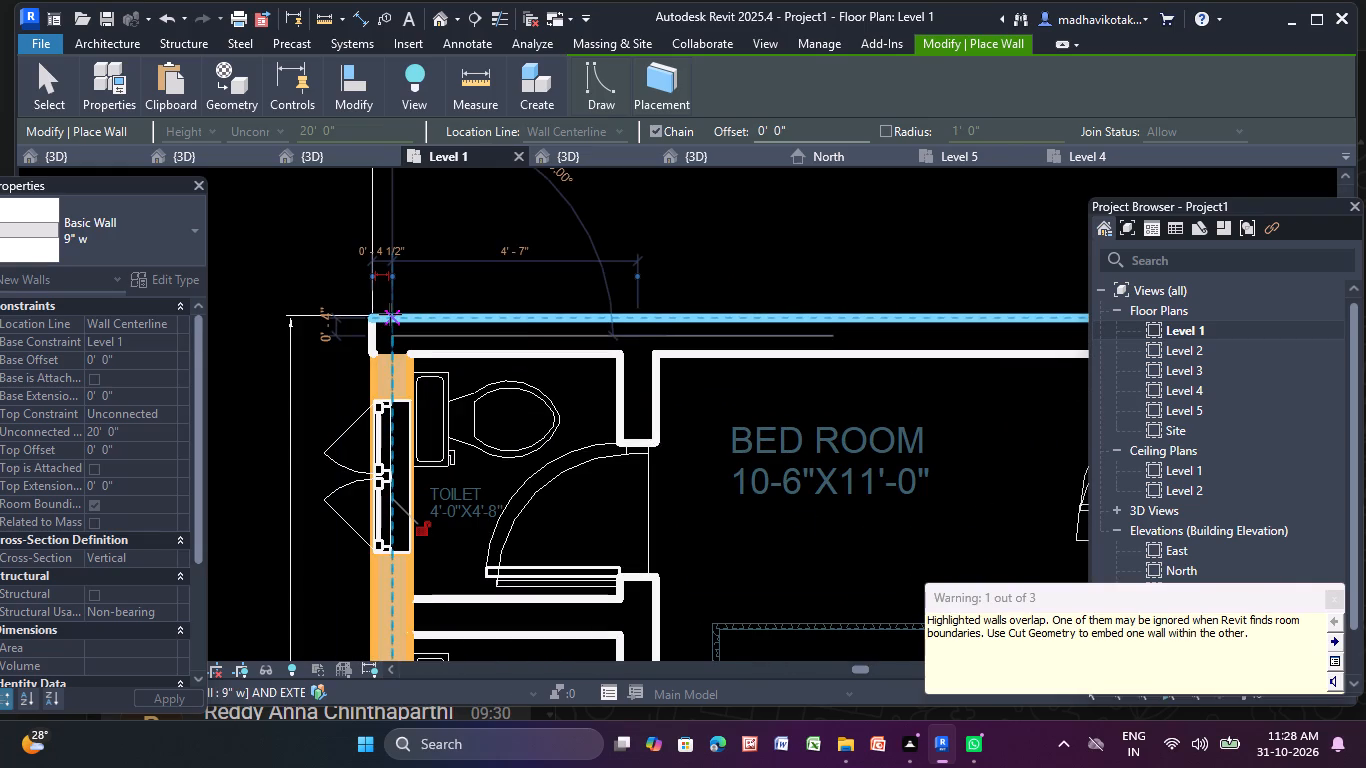
key(Escape)
key(Escape)
key(Escape)
key(Escape)
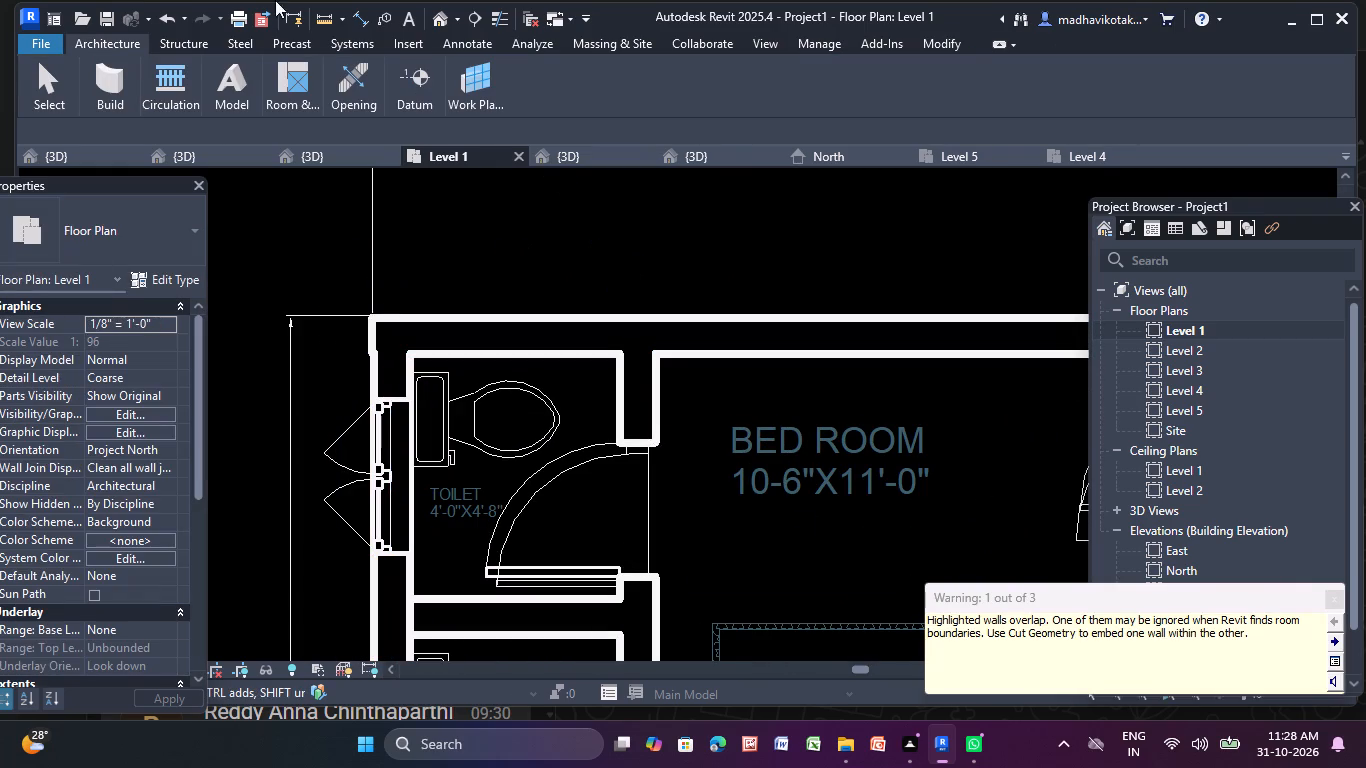
In the 3D view, stretch the top of the staircase's 9" w south wall up to the roof slab, 40' 0" high.
click(445, 14)
scroll(501, 215, down, 4)
middle_drag(537, 293, 629, 387)
click(488, 486)
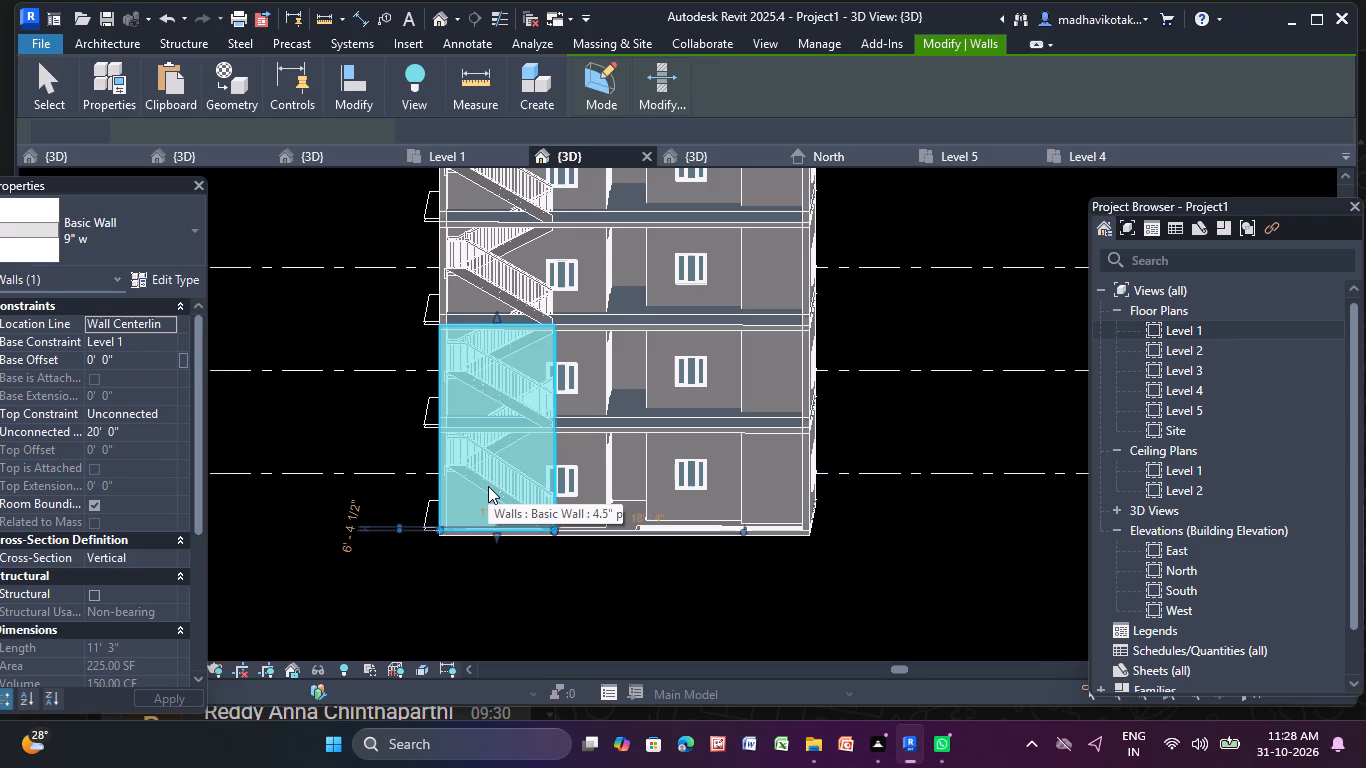
scroll(476, 397, down, 1)
middle_drag(476, 399, 526, 589)
scroll(549, 539, up, 4)
drag(541, 513, 510, 295)
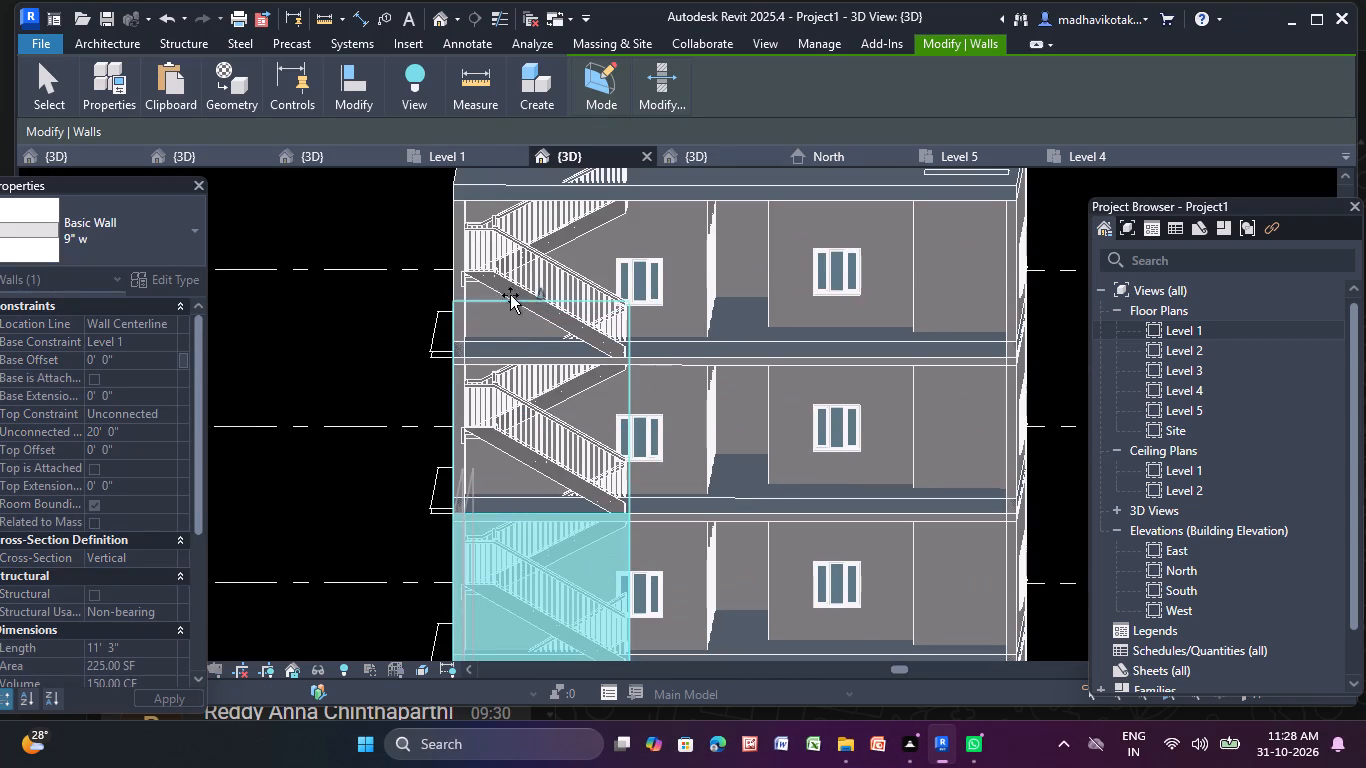
drag(510, 295, 520, 257)
scroll(501, 325, down, 1)
middle_drag(500, 327, 502, 516)
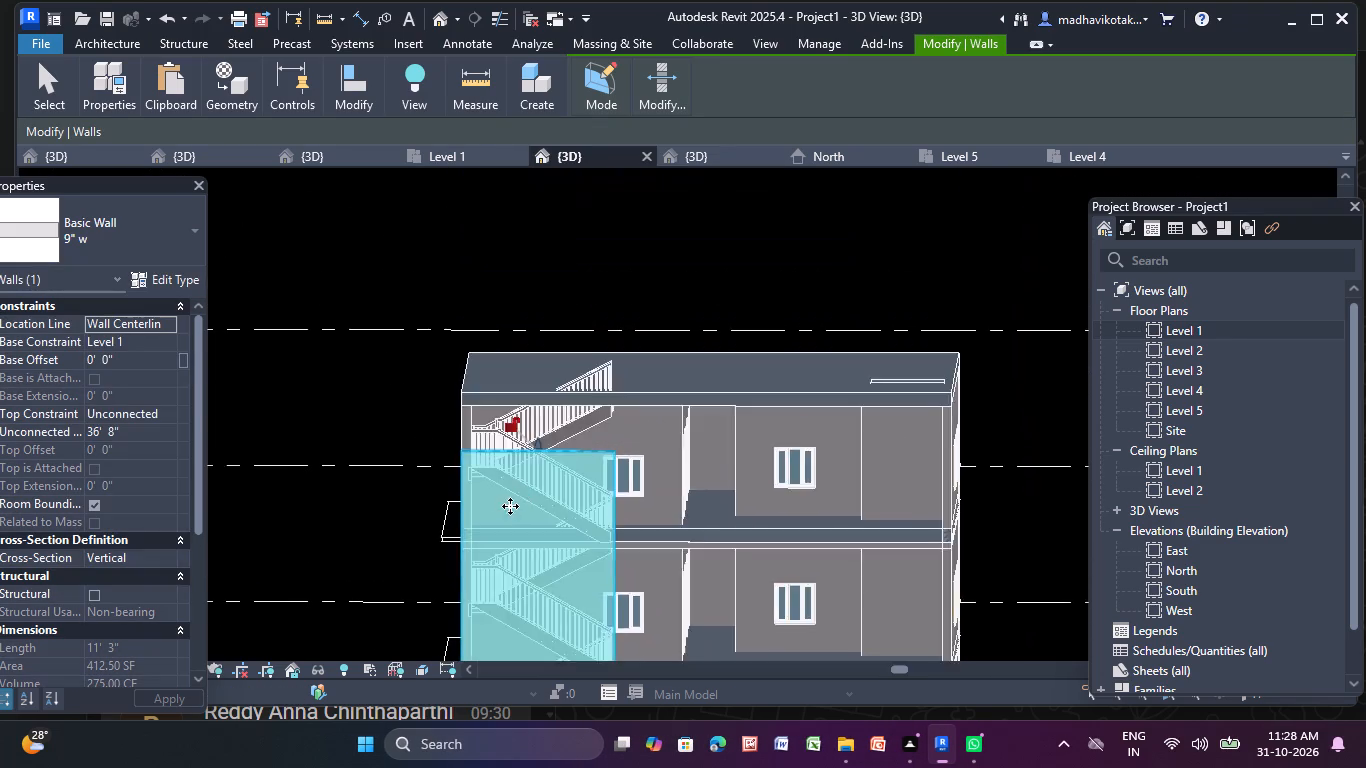
scroll(521, 493, up, 4)
drag(552, 414, 563, 345)
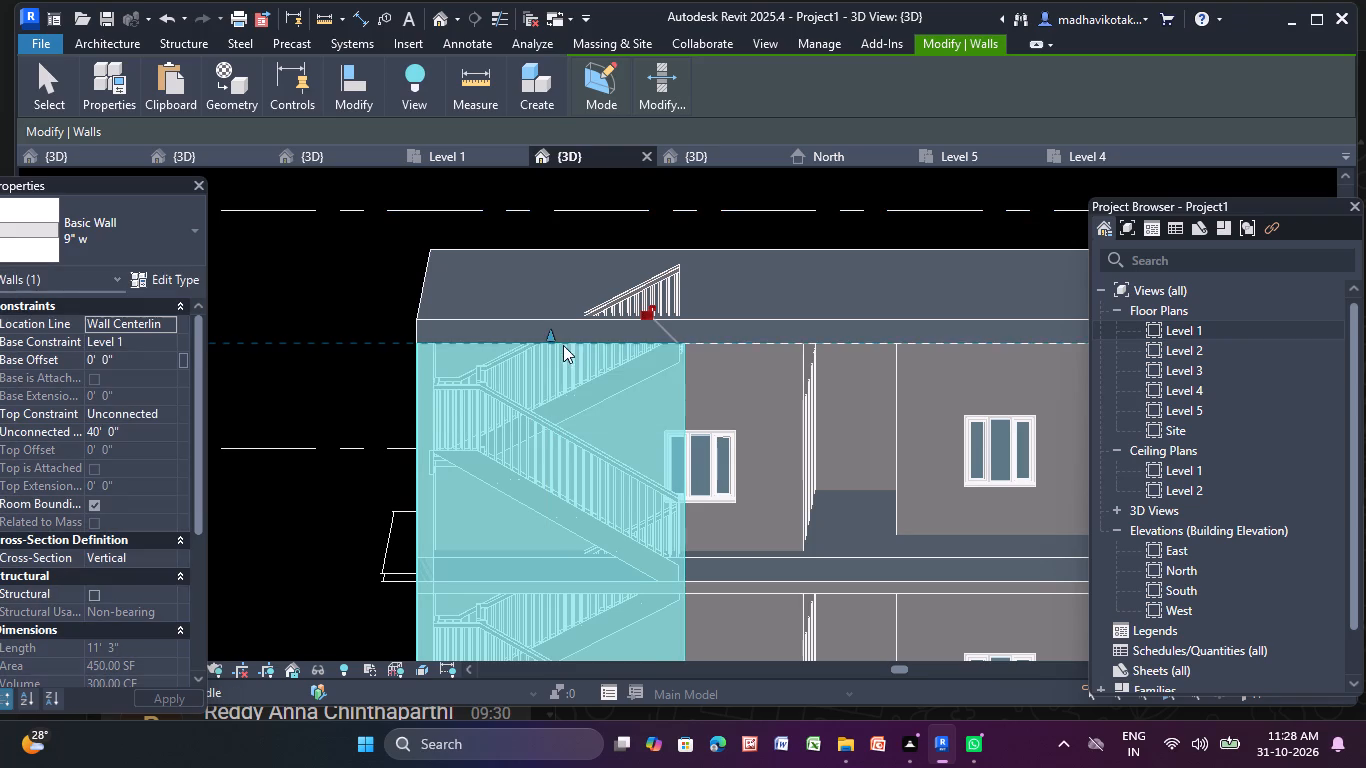
click(367, 287)
Examine the extended staircase wall and the adjoining facades in 3D, from the roof down to the ground floor.
scroll(557, 459, down, 5)
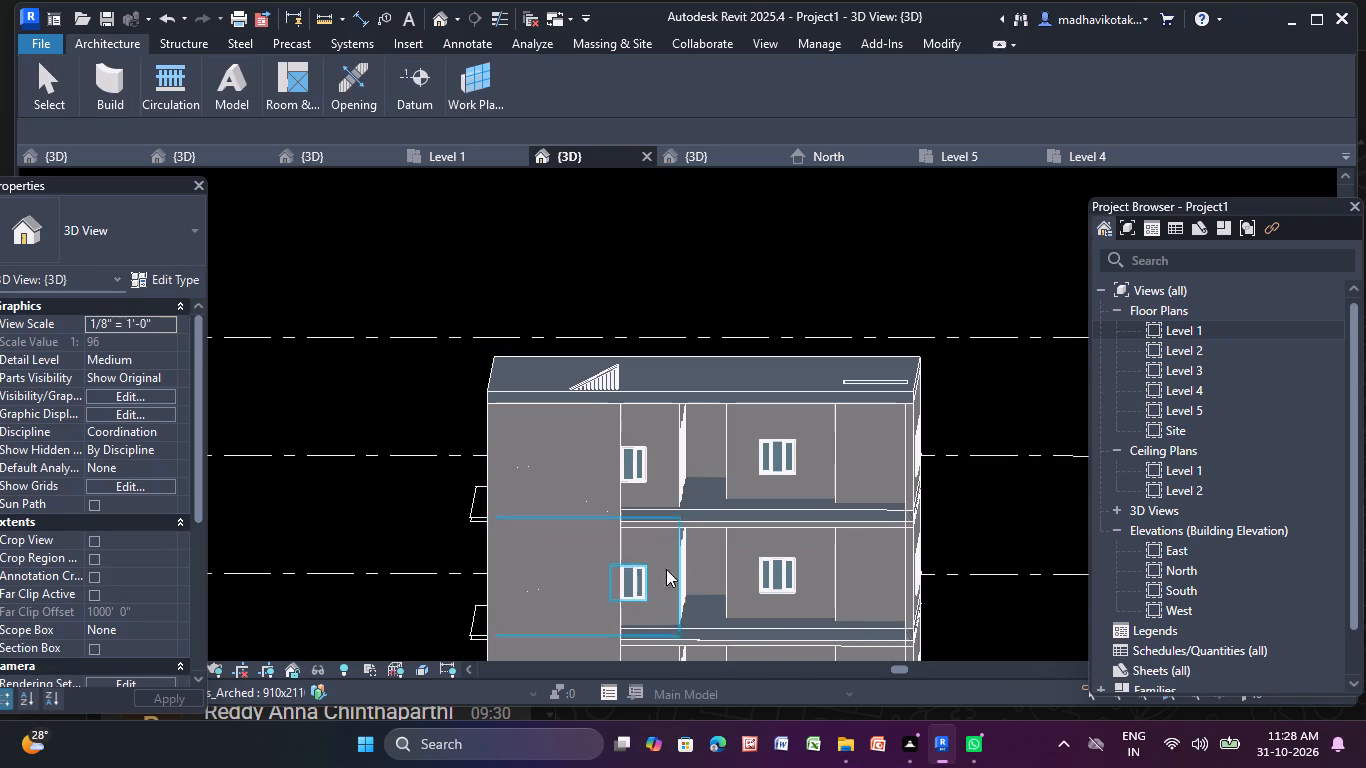
shift+middle_drag(509, 564, 640, 586)
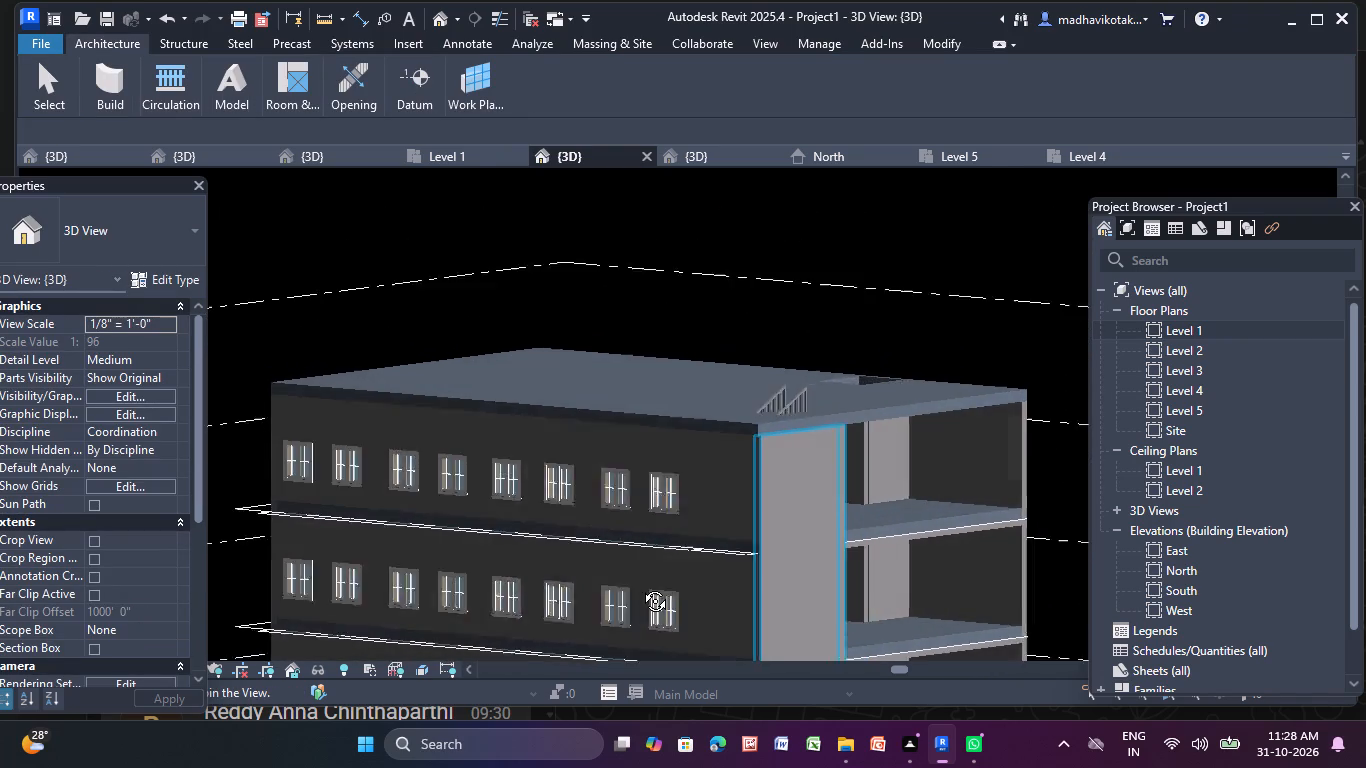
shift+middle_drag(640, 586, 516, 568)
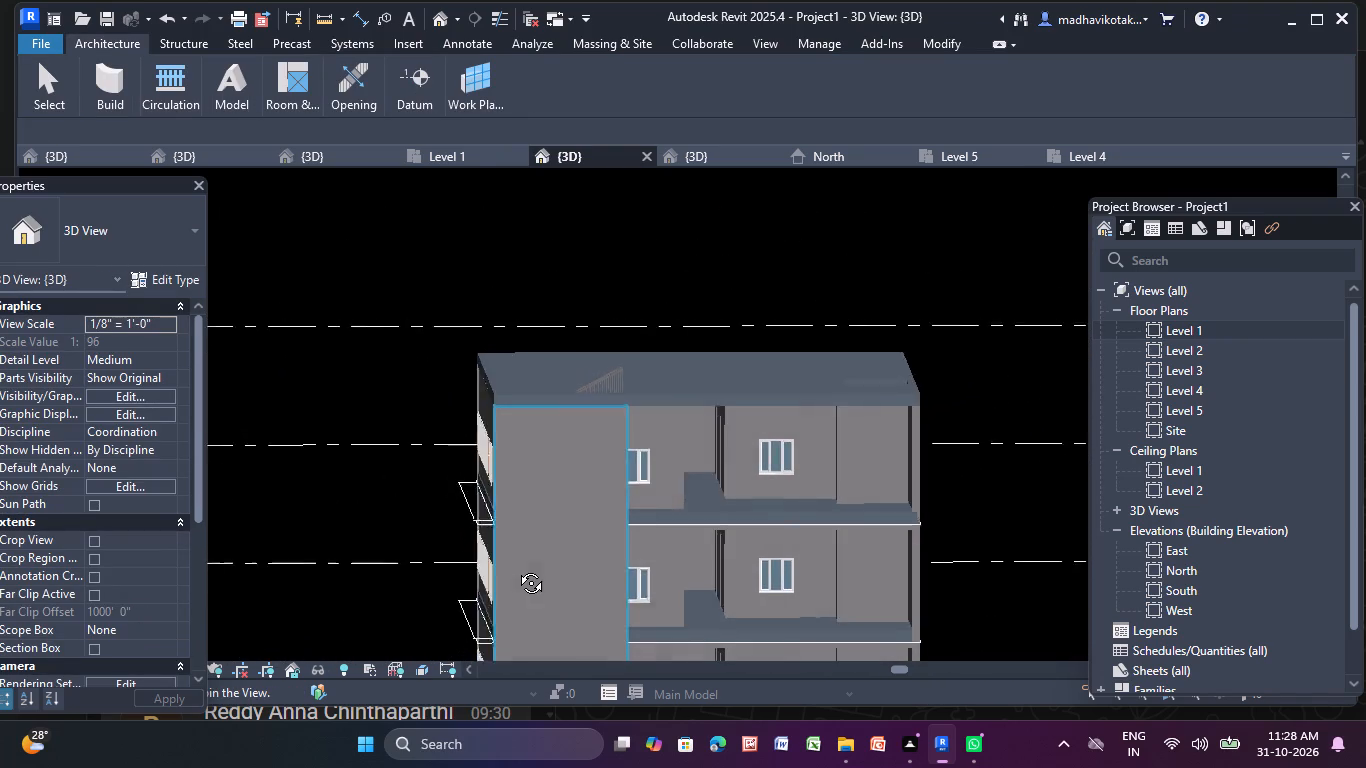
shift+middle_drag(516, 568, 521, 550)
scroll(521, 550, down, 3)
middle_drag(515, 541, 472, 456)
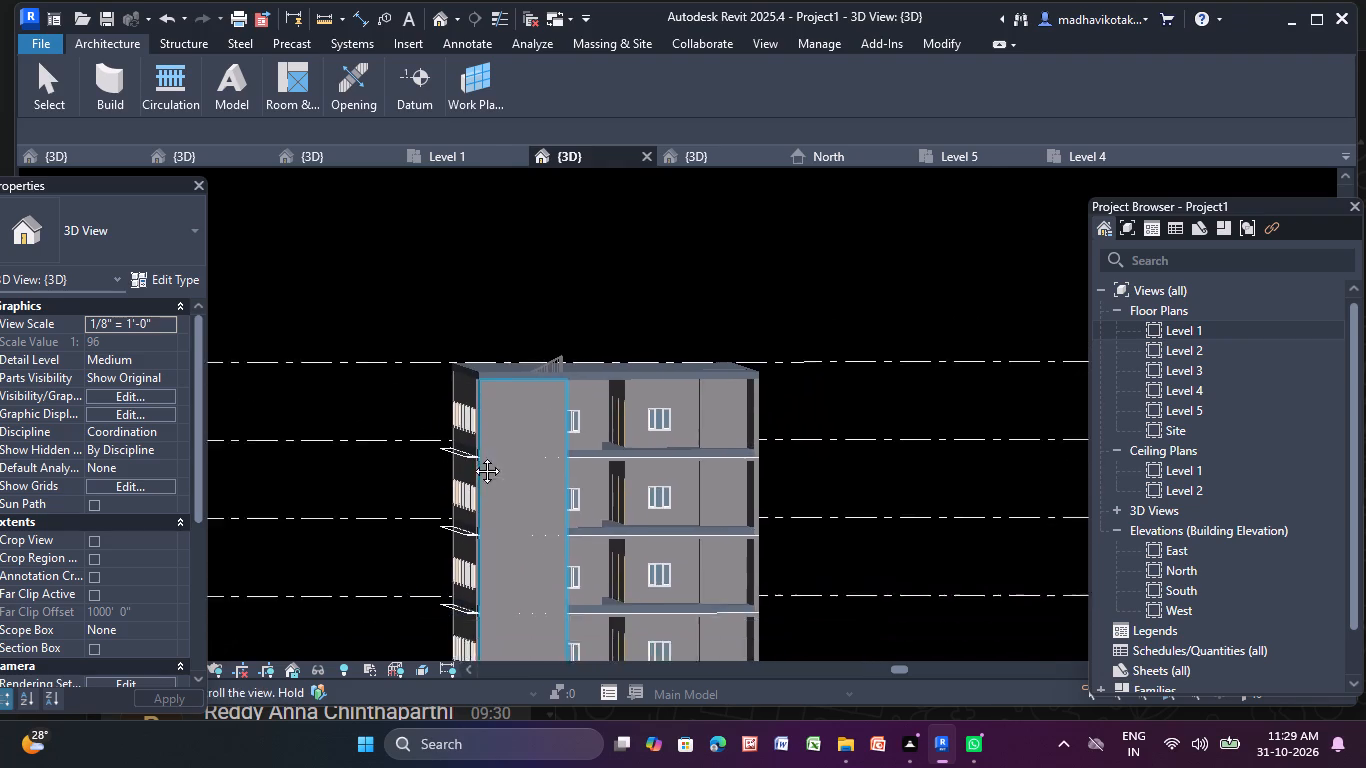
middle_drag(472, 456, 471, 455)
shift+middle_drag(799, 482, 785, 508)
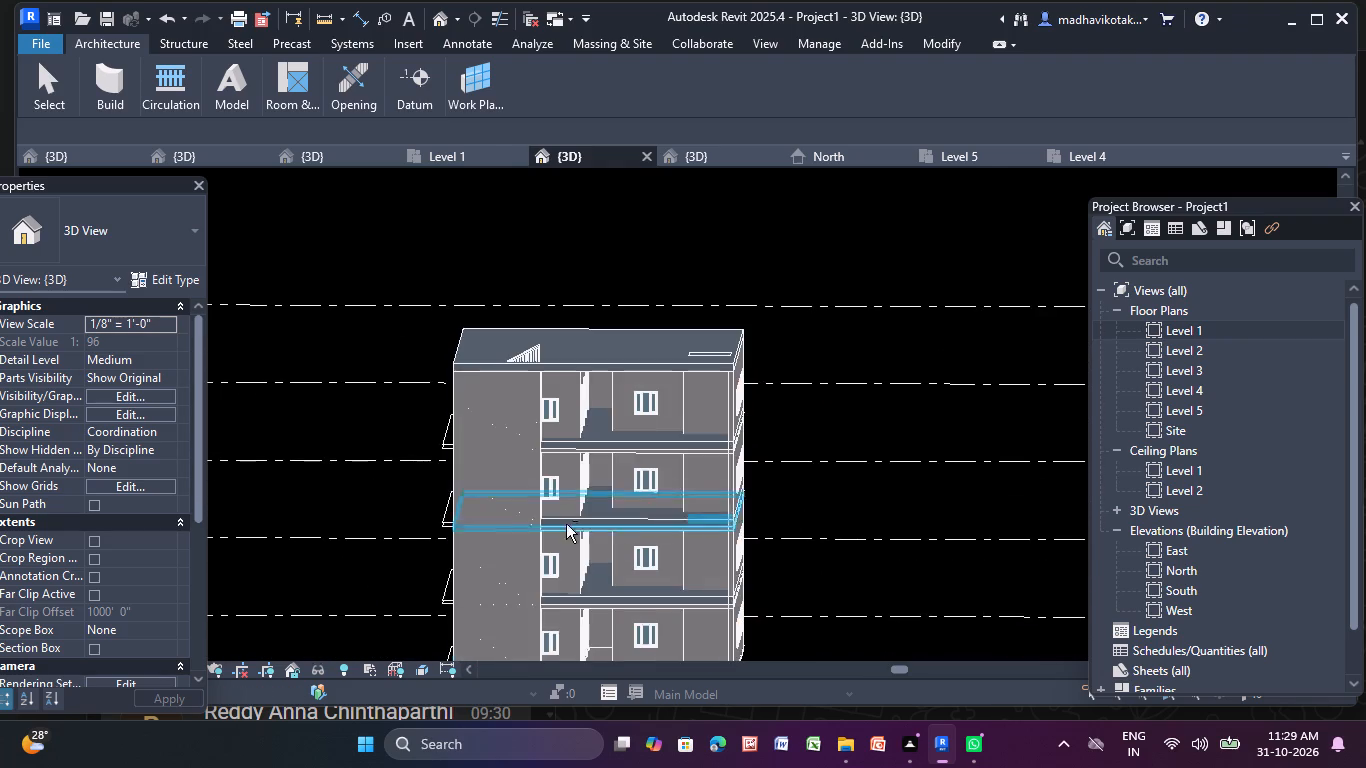
shift+scroll(531, 523, up, 9)
middle_drag(541, 505, 554, 494)
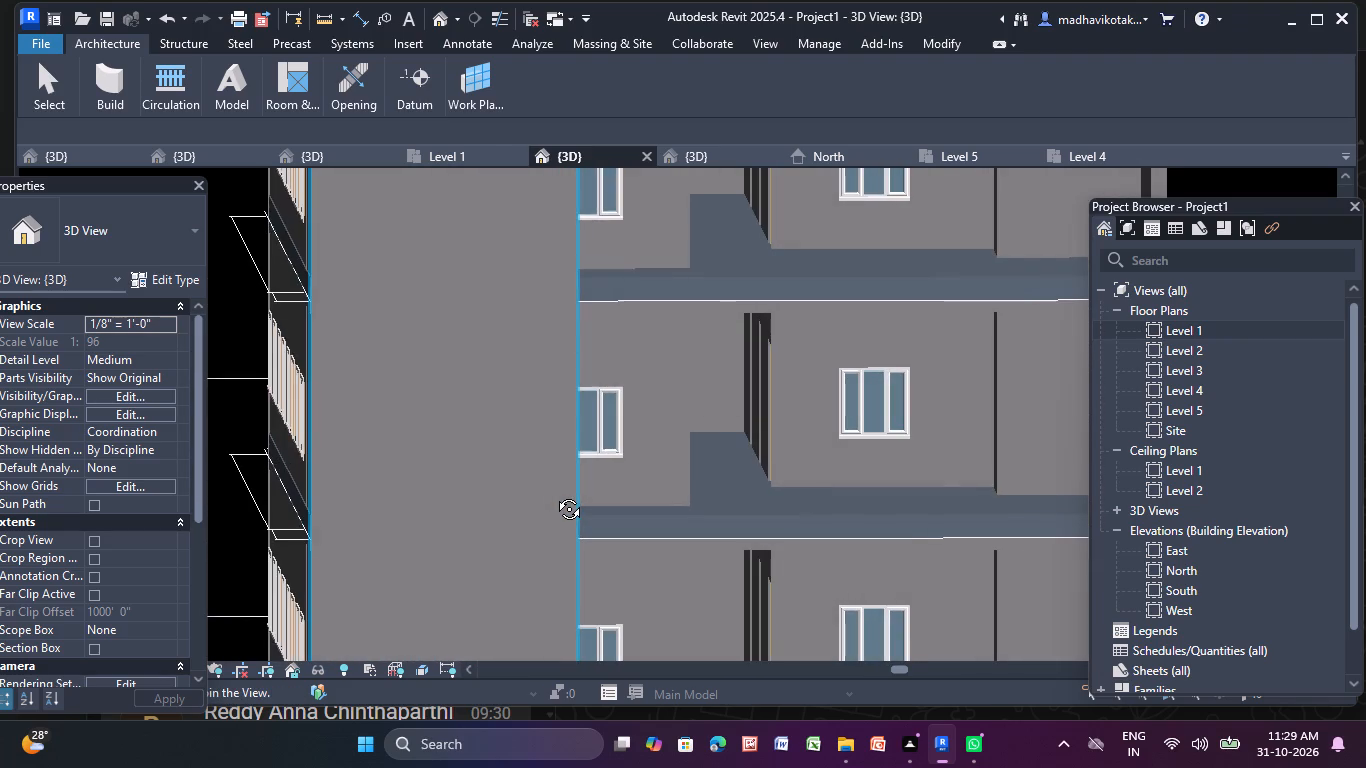
middle_drag(554, 494, 541, 481)
scroll(541, 481, down, 3)
middle_drag(542, 481, 664, 379)
scroll(568, 402, down, 2)
middle_drag(568, 402, 537, 477)
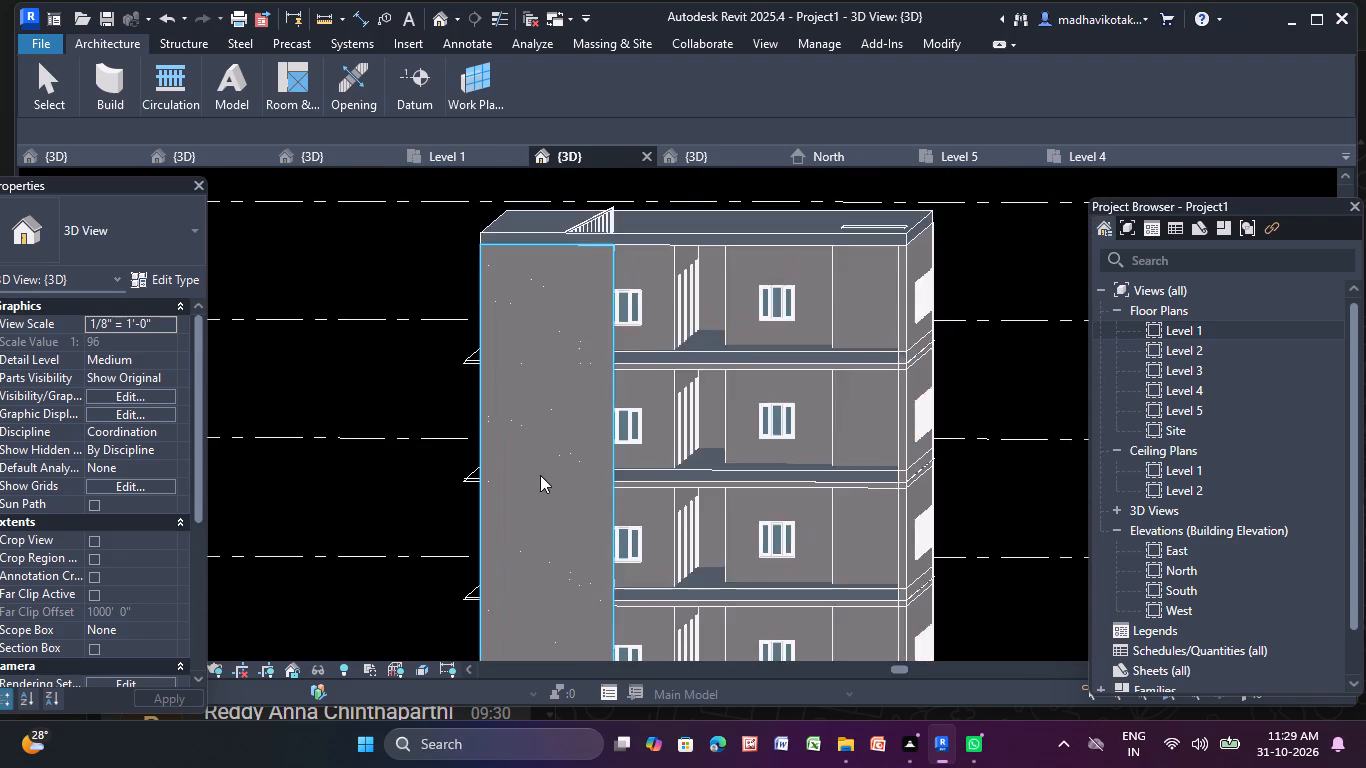
scroll(540, 475, down, 1)
middle_drag(540, 475, 435, 404)
click(475, 442)
middle_drag(475, 498, 533, 479)
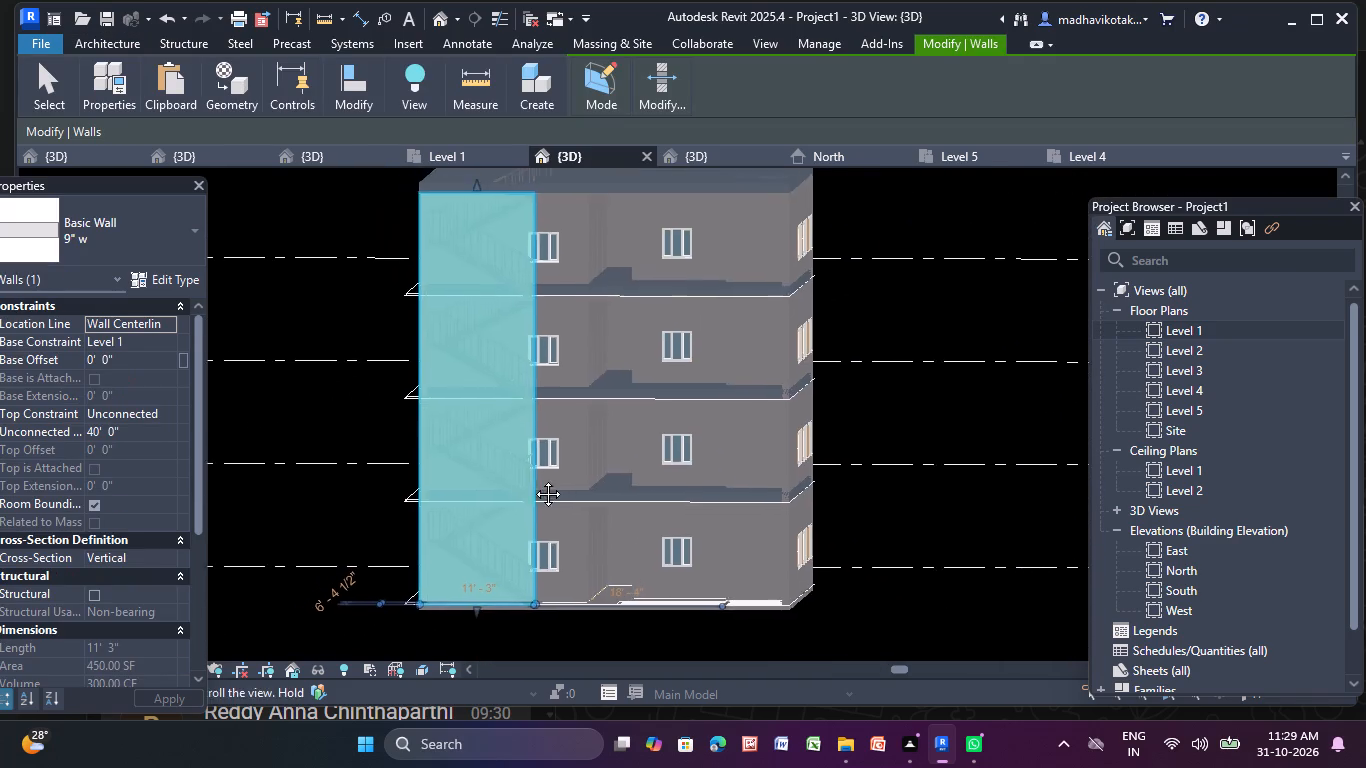
middle_drag(533, 479, 536, 476)
scroll(556, 597, up, 4)
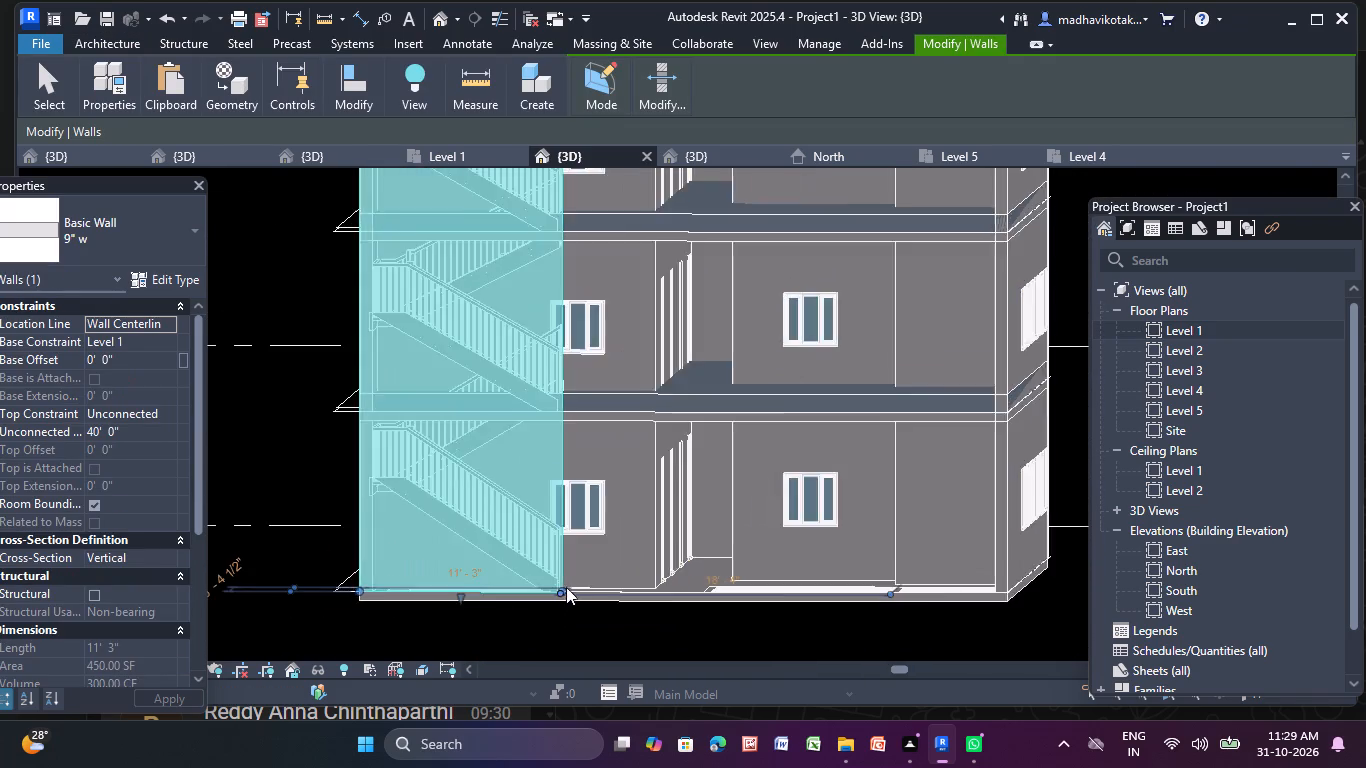
scroll(566, 586, up, 3)
scroll(566, 586, down, 10)
middle_drag(565, 581, 579, 599)
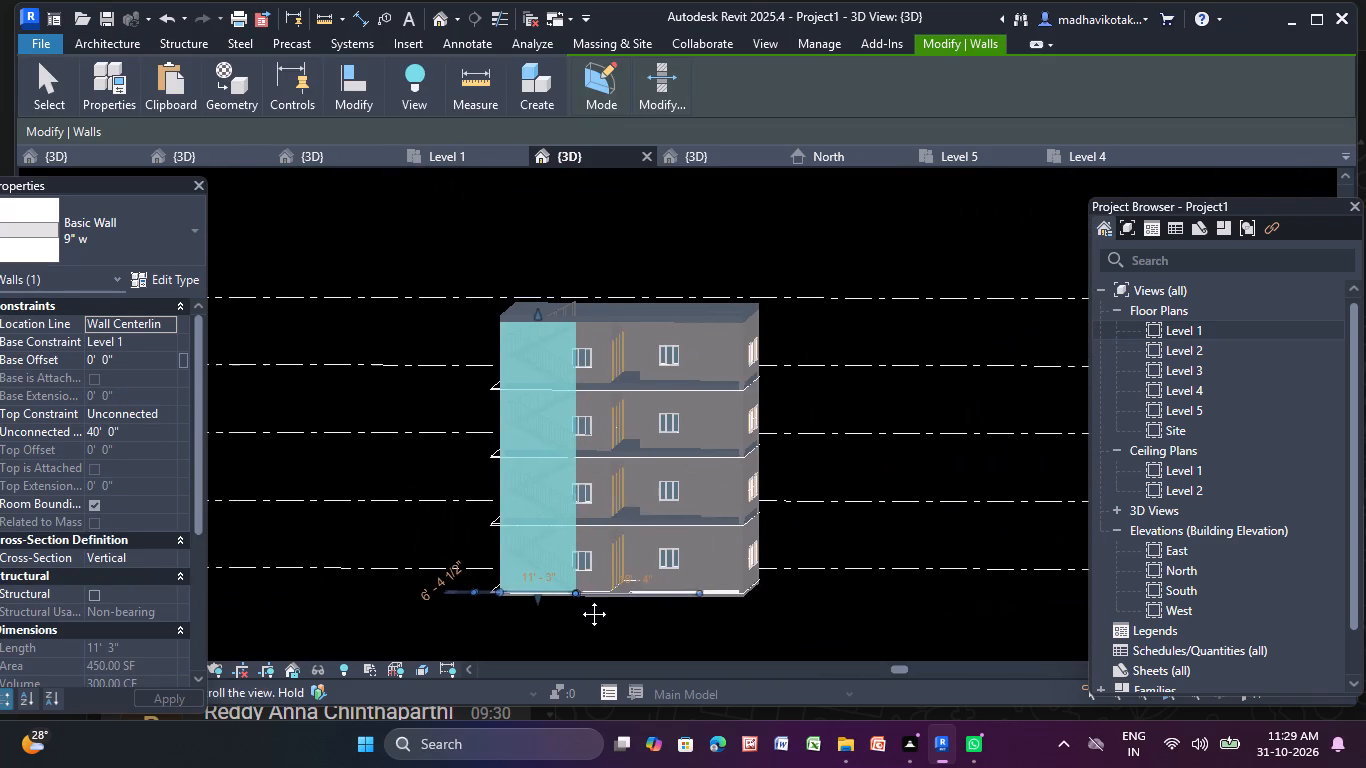
middle_drag(579, 599, 580, 605)
key(Escape)
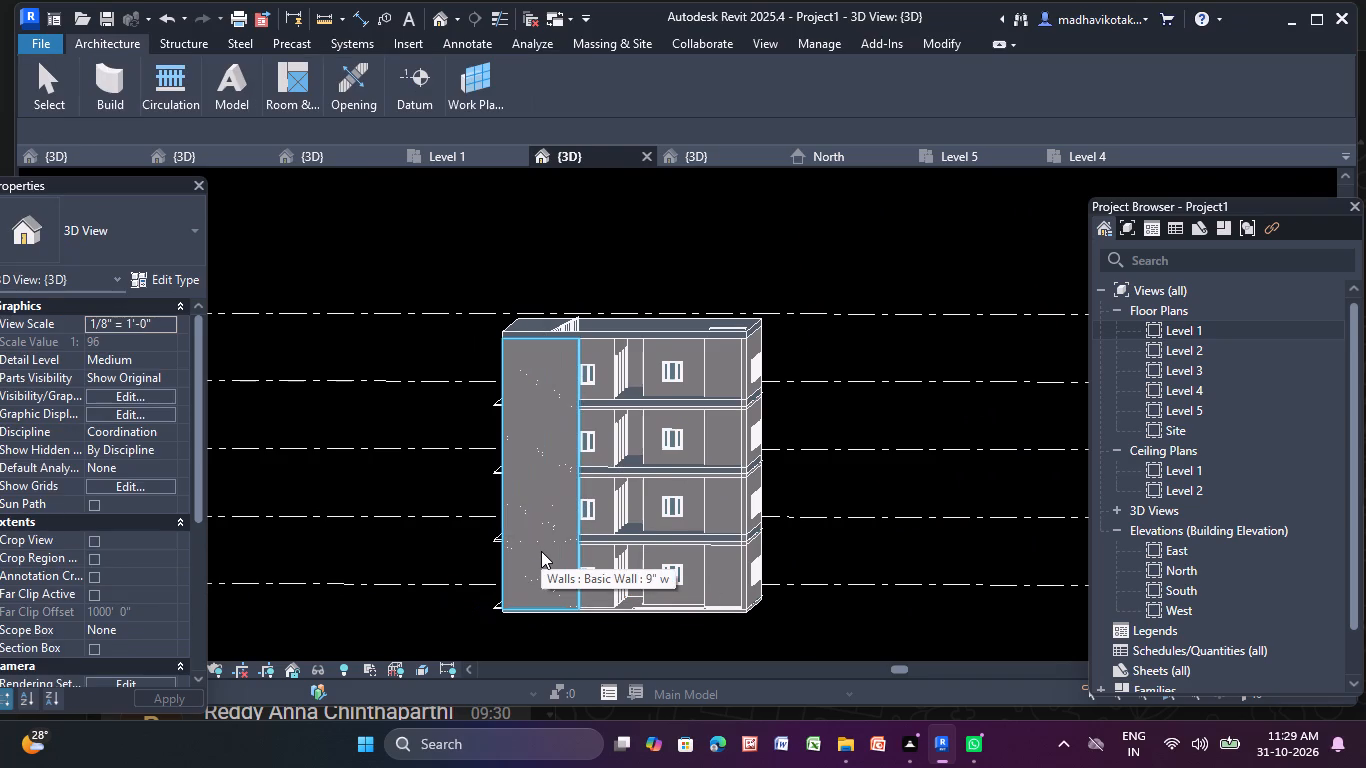
scroll(729, 497, up, 1)
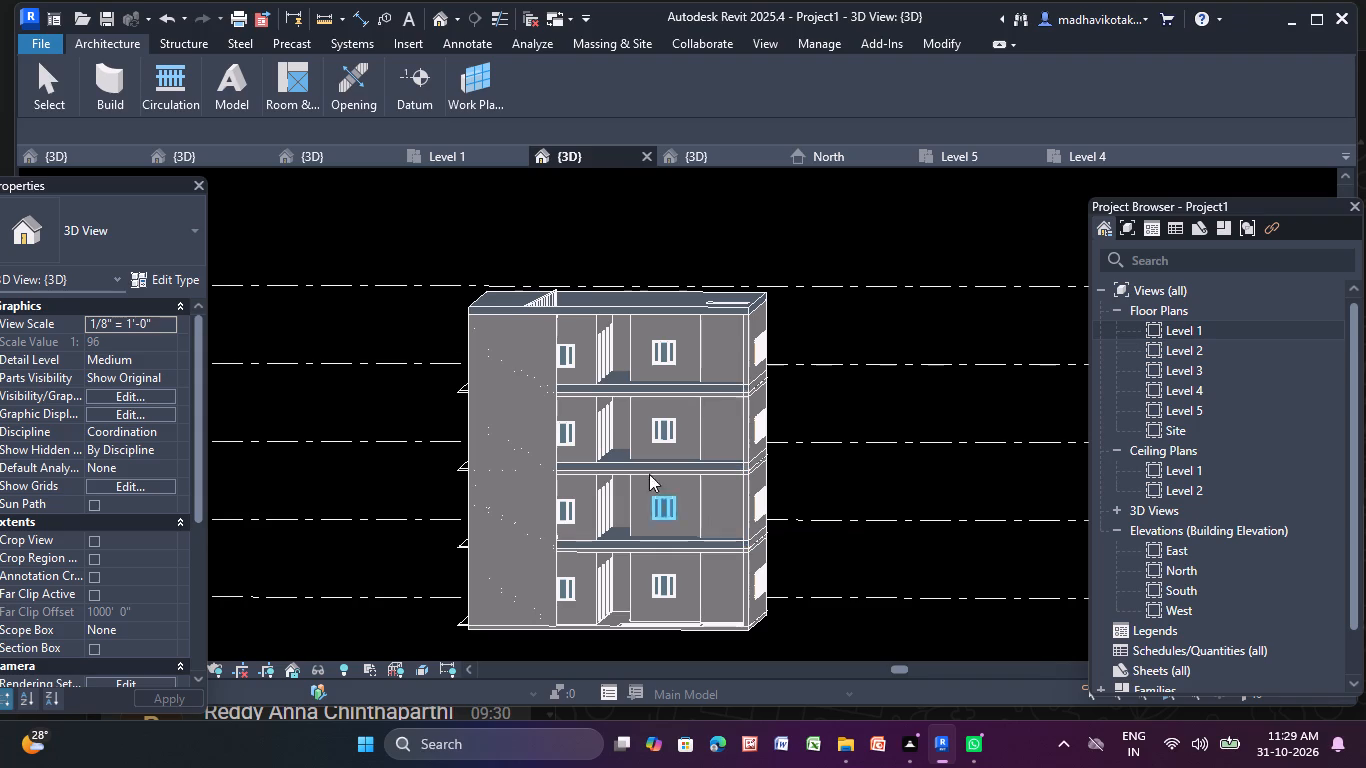
Start a vertical wall reveal and place it on the top-storey 4.5" p facade wall, at the wall joint beside the three-pane window.
click(94, 35)
double_click(92, 47)
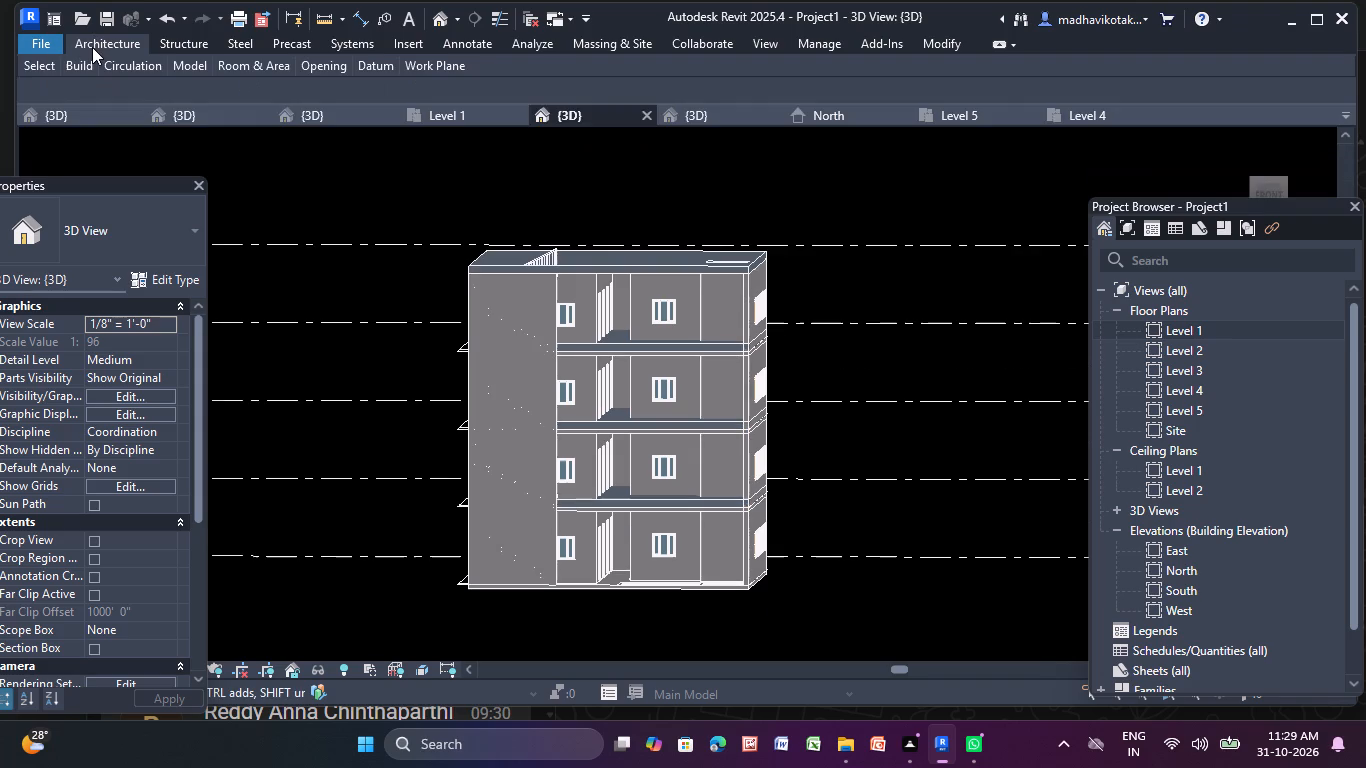
double_click(92, 47)
double_click(92, 47)
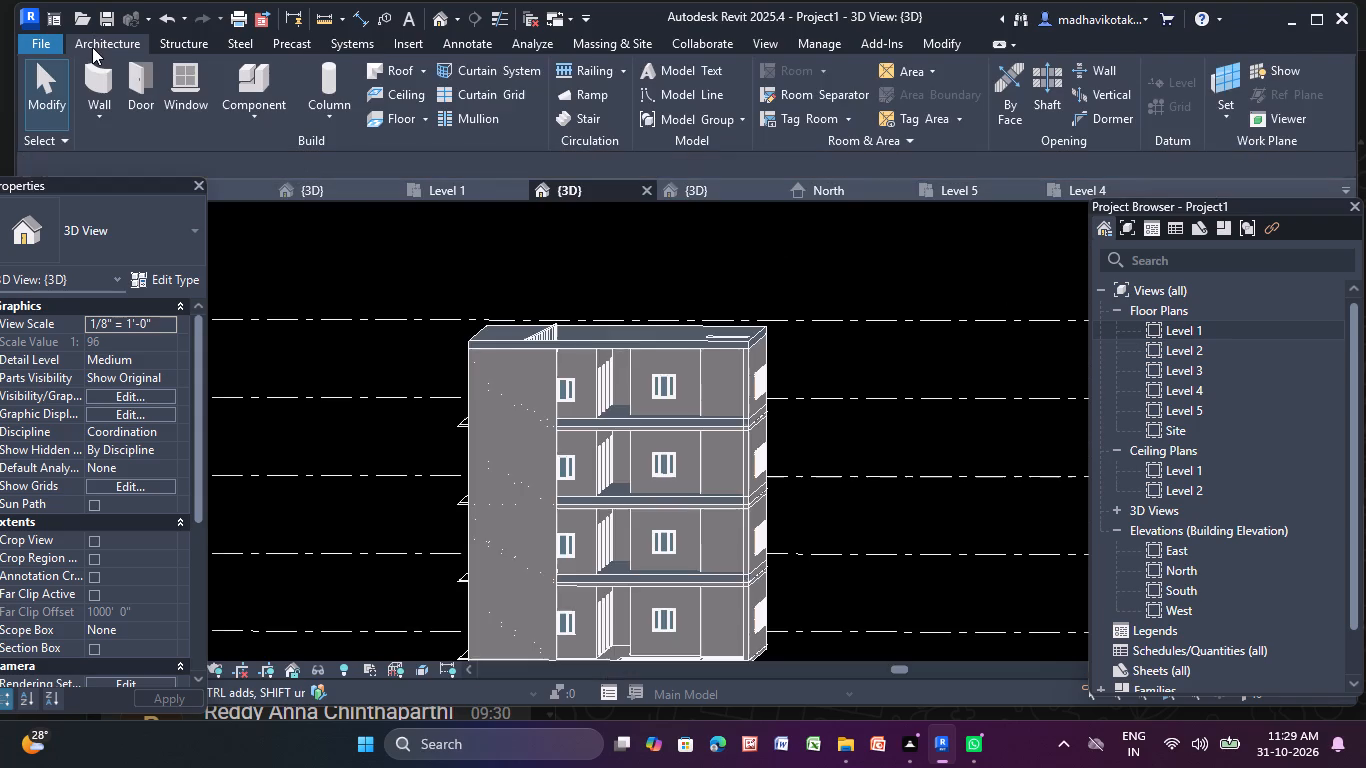
click(94, 117)
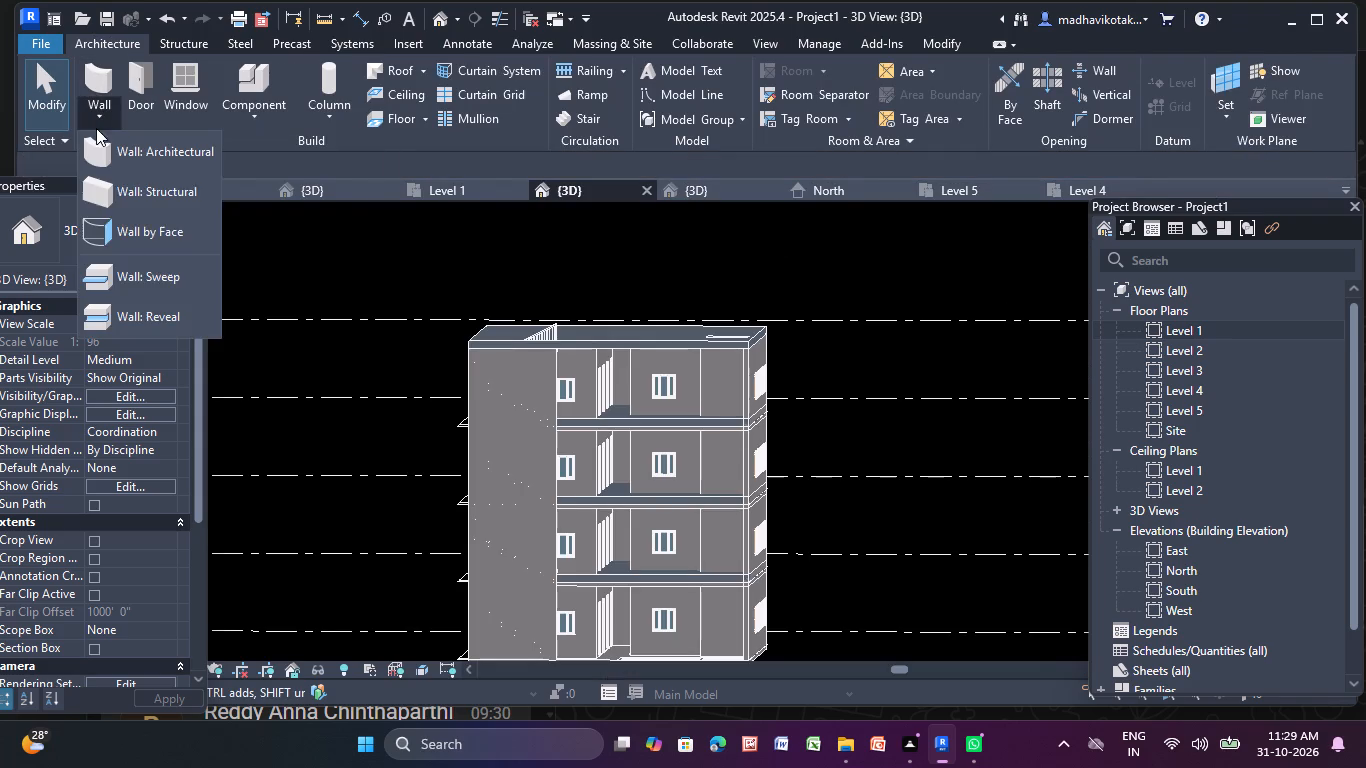
click(150, 320)
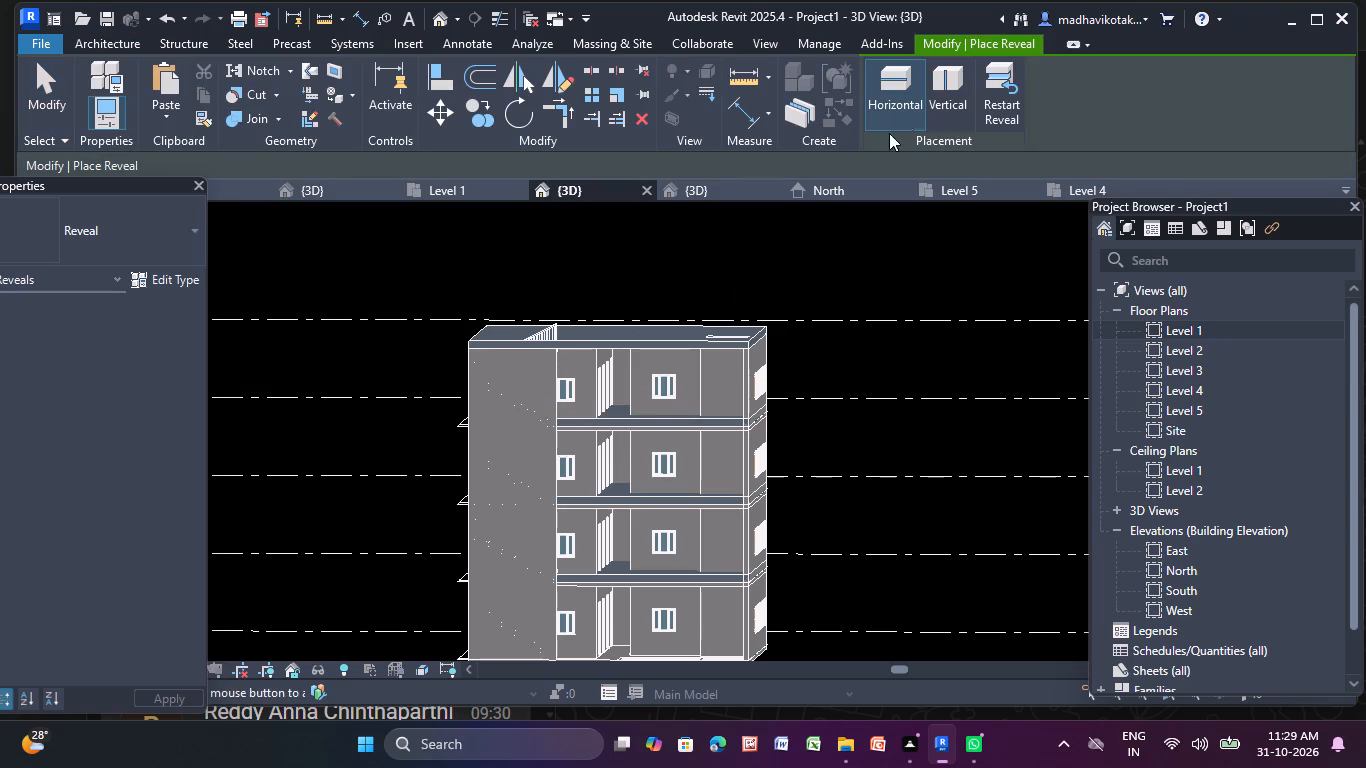
click(951, 87)
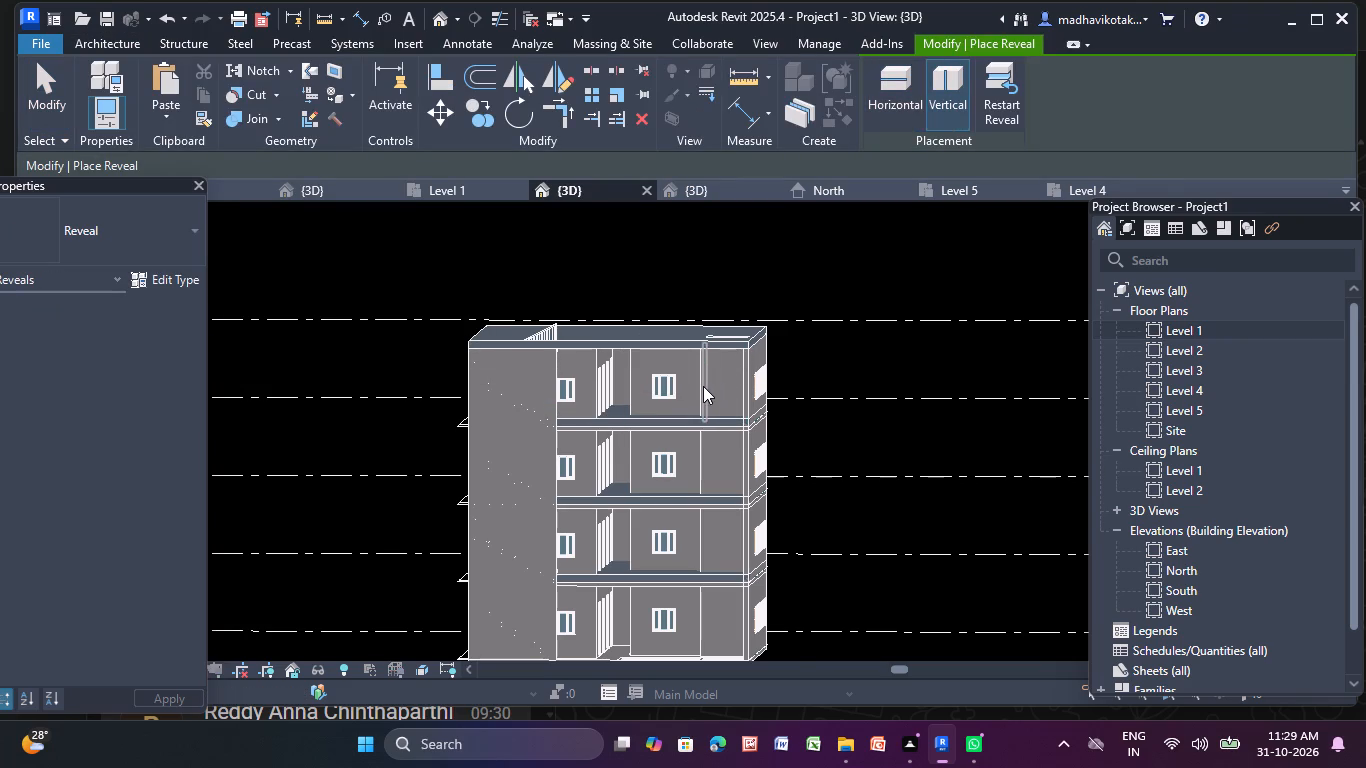
scroll(703, 386, up, 7)
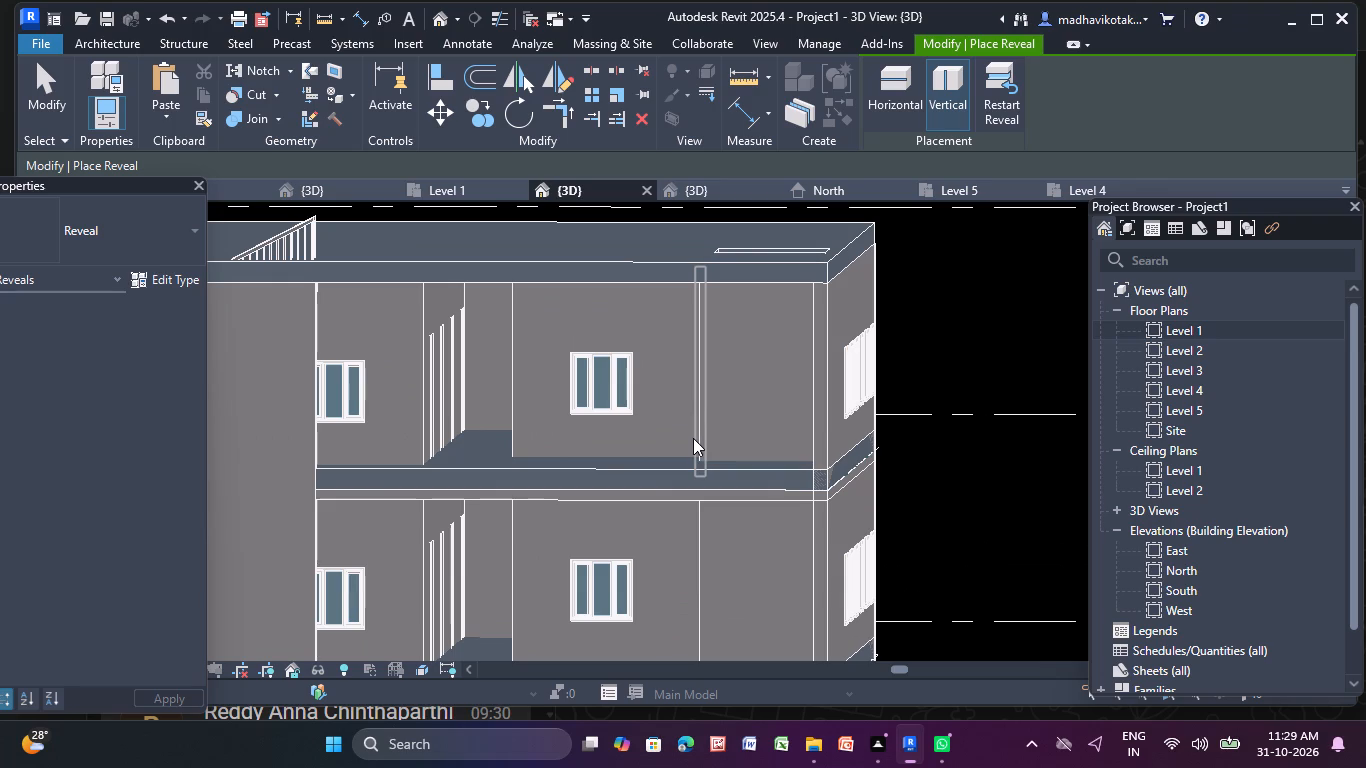
click(693, 440)
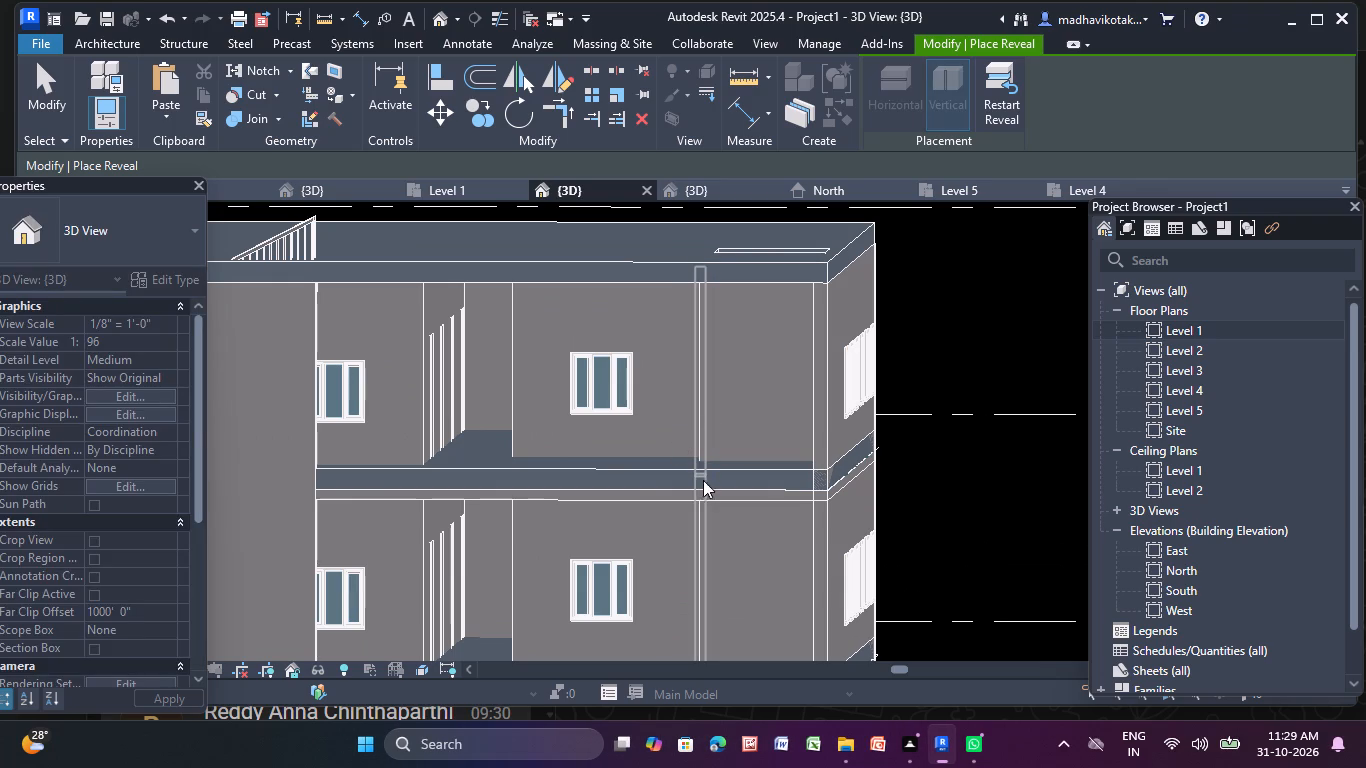
Continue the vertical reveal down the same wall joint on the three storeys below, ending at the ground floor.
middle_drag(705, 487, 661, 275)
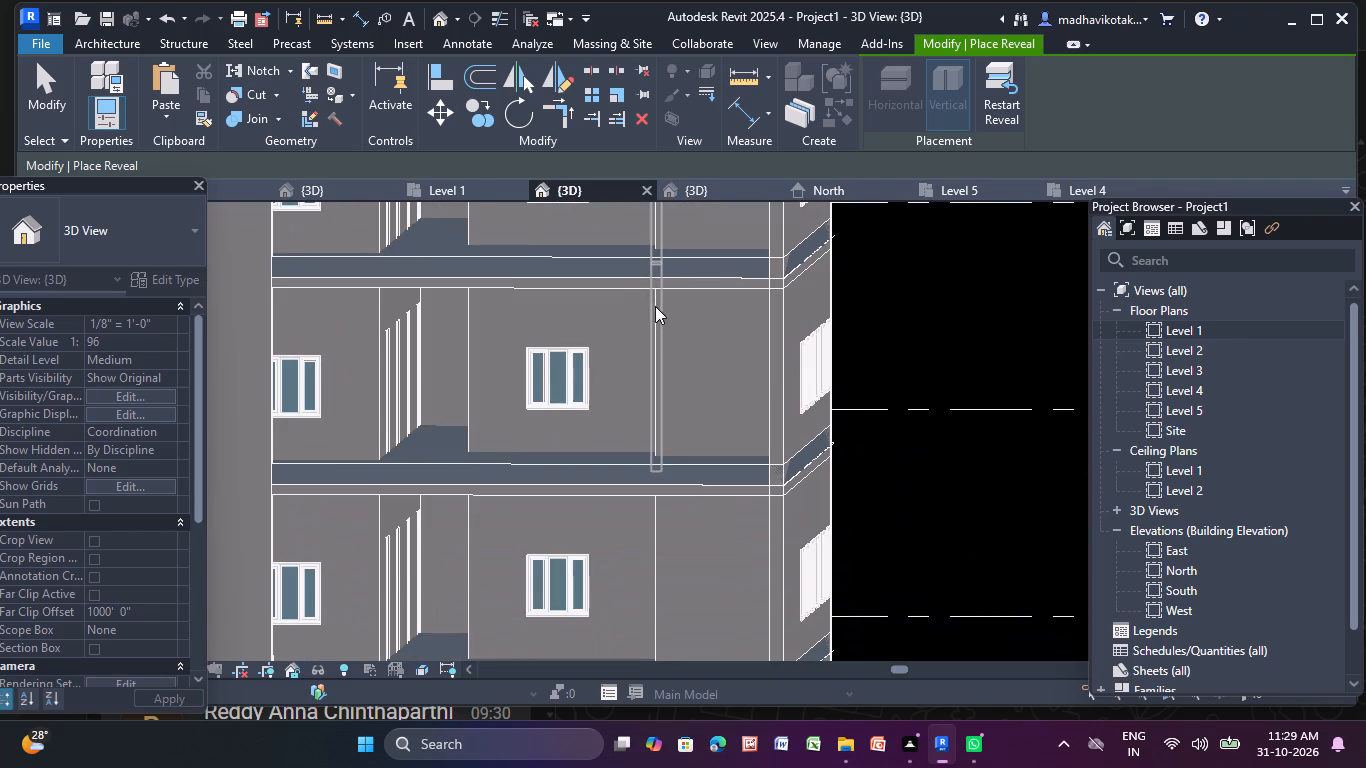
click(656, 306)
middle_drag(666, 419, 656, 413)
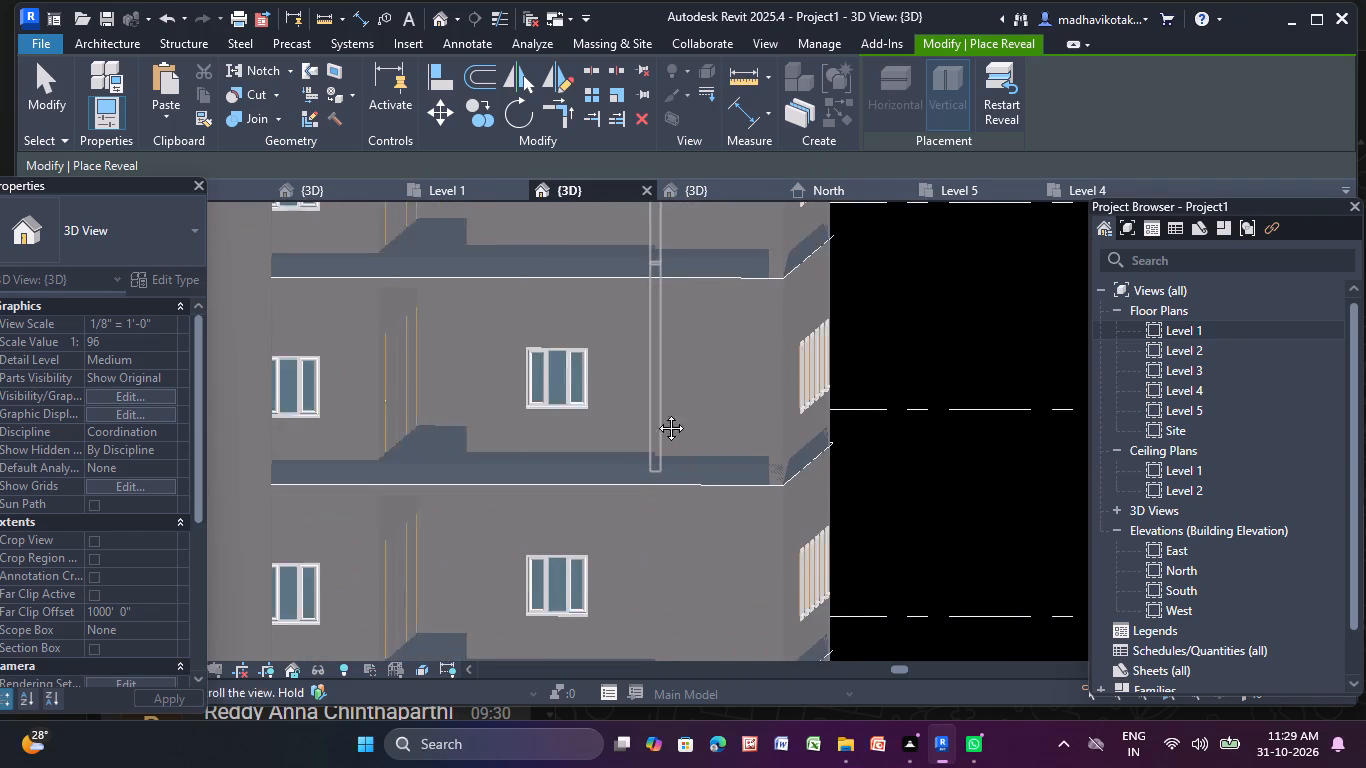
middle_drag(656, 413, 635, 273)
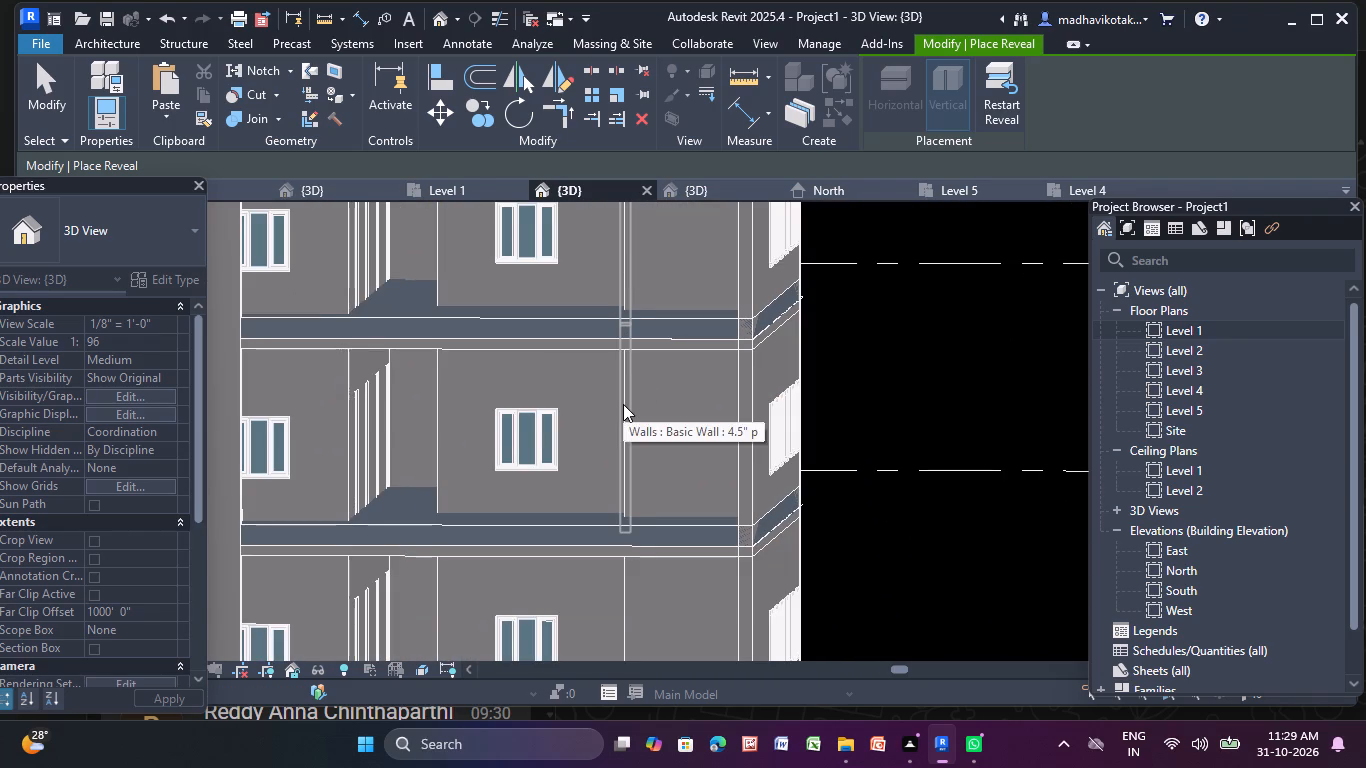
click(623, 404)
middle_drag(623, 404, 614, 228)
click(616, 423)
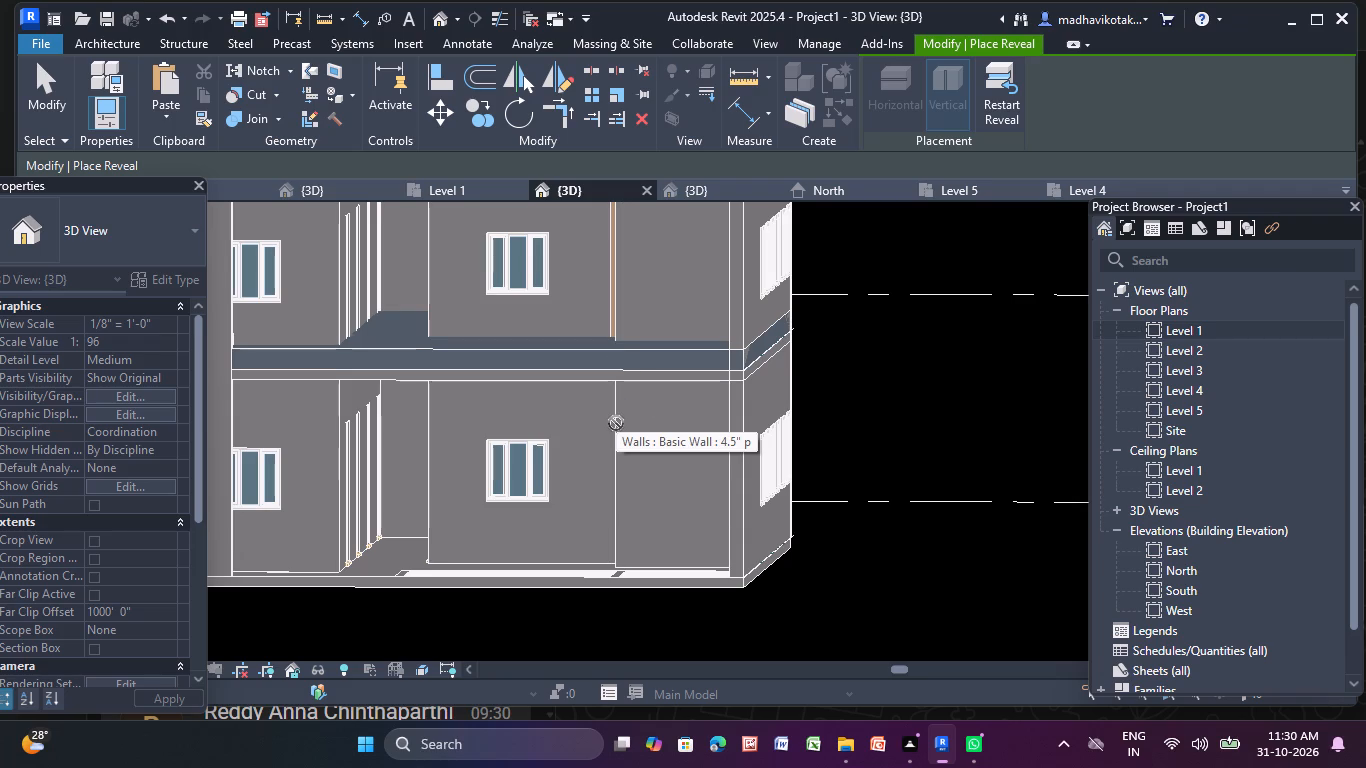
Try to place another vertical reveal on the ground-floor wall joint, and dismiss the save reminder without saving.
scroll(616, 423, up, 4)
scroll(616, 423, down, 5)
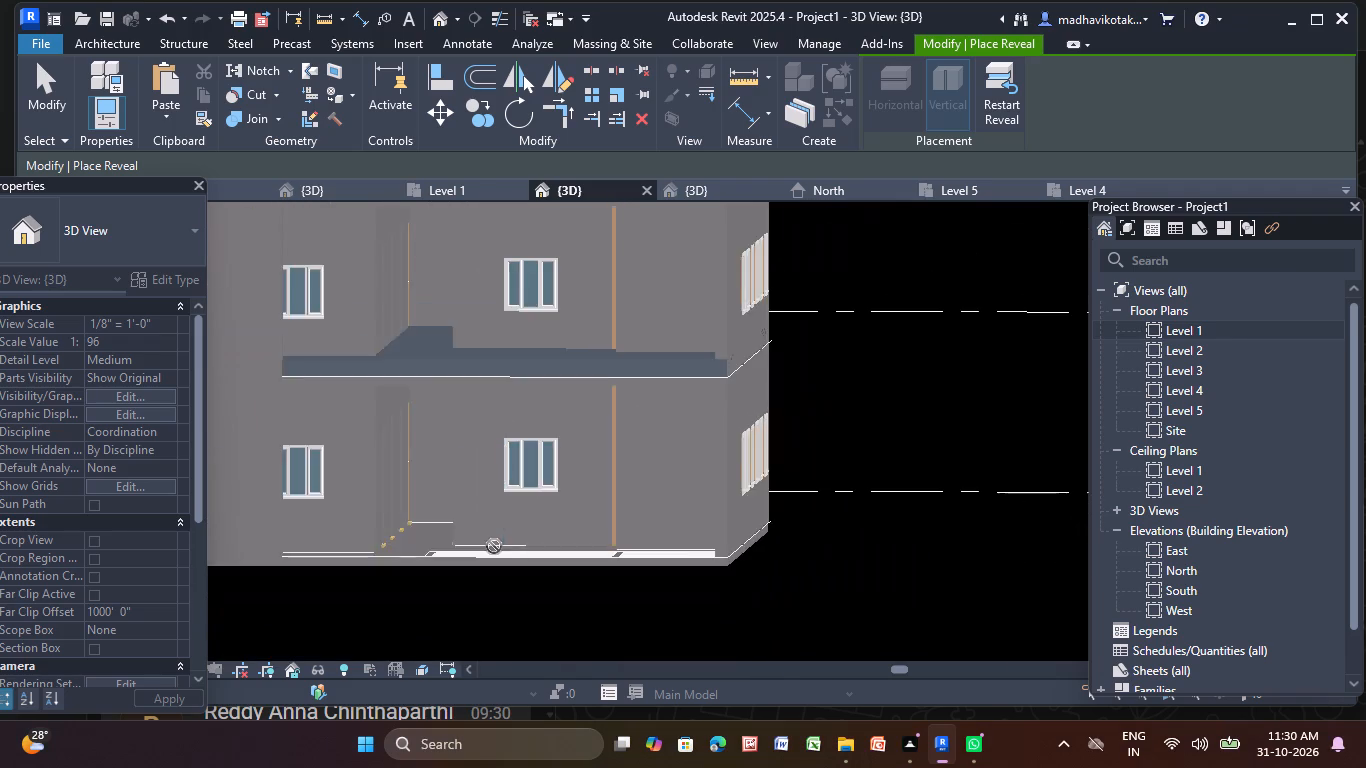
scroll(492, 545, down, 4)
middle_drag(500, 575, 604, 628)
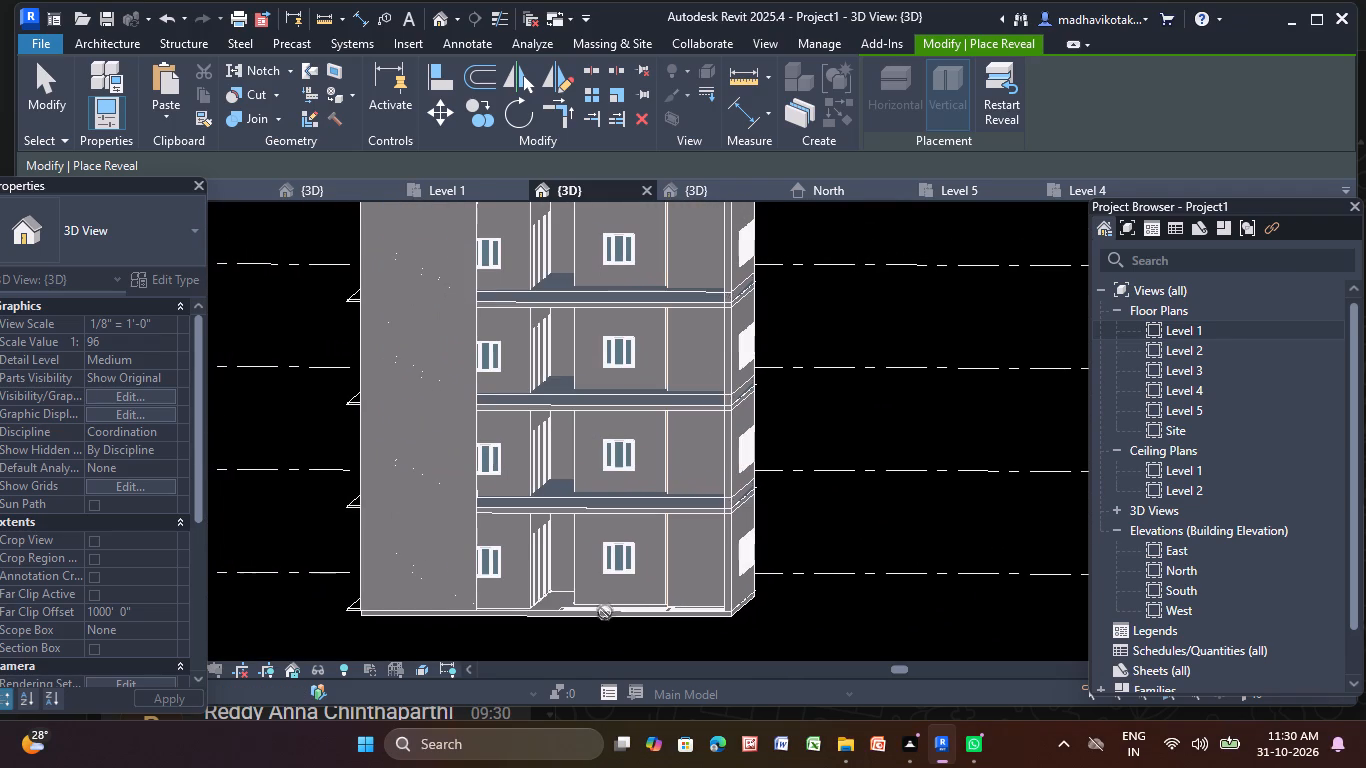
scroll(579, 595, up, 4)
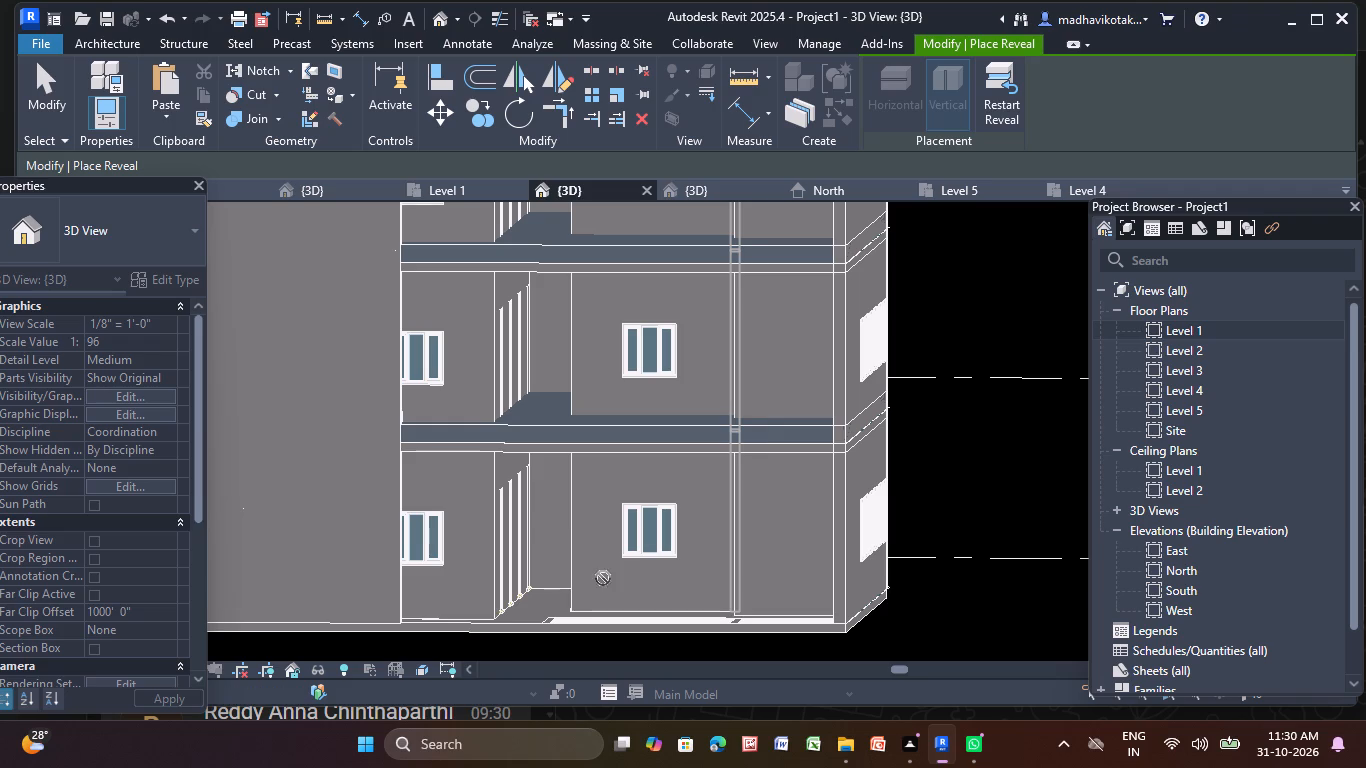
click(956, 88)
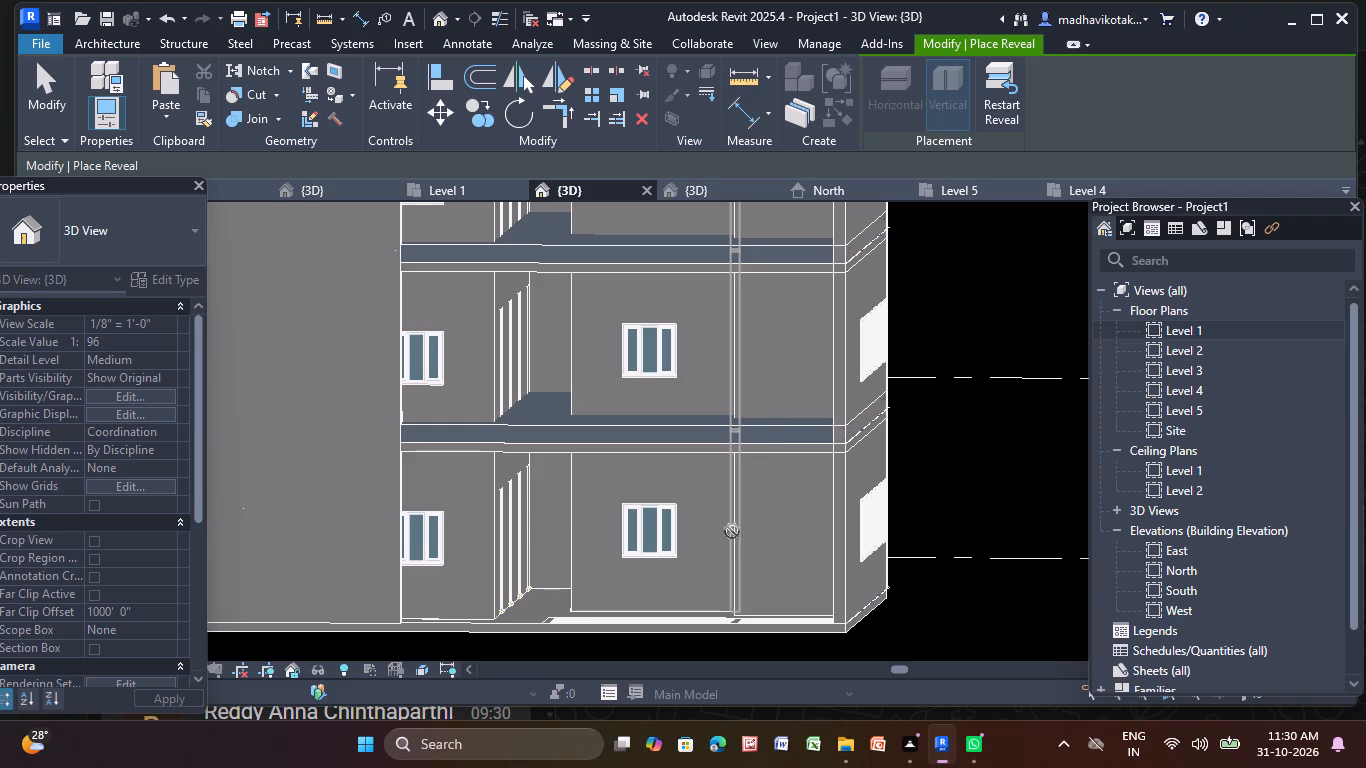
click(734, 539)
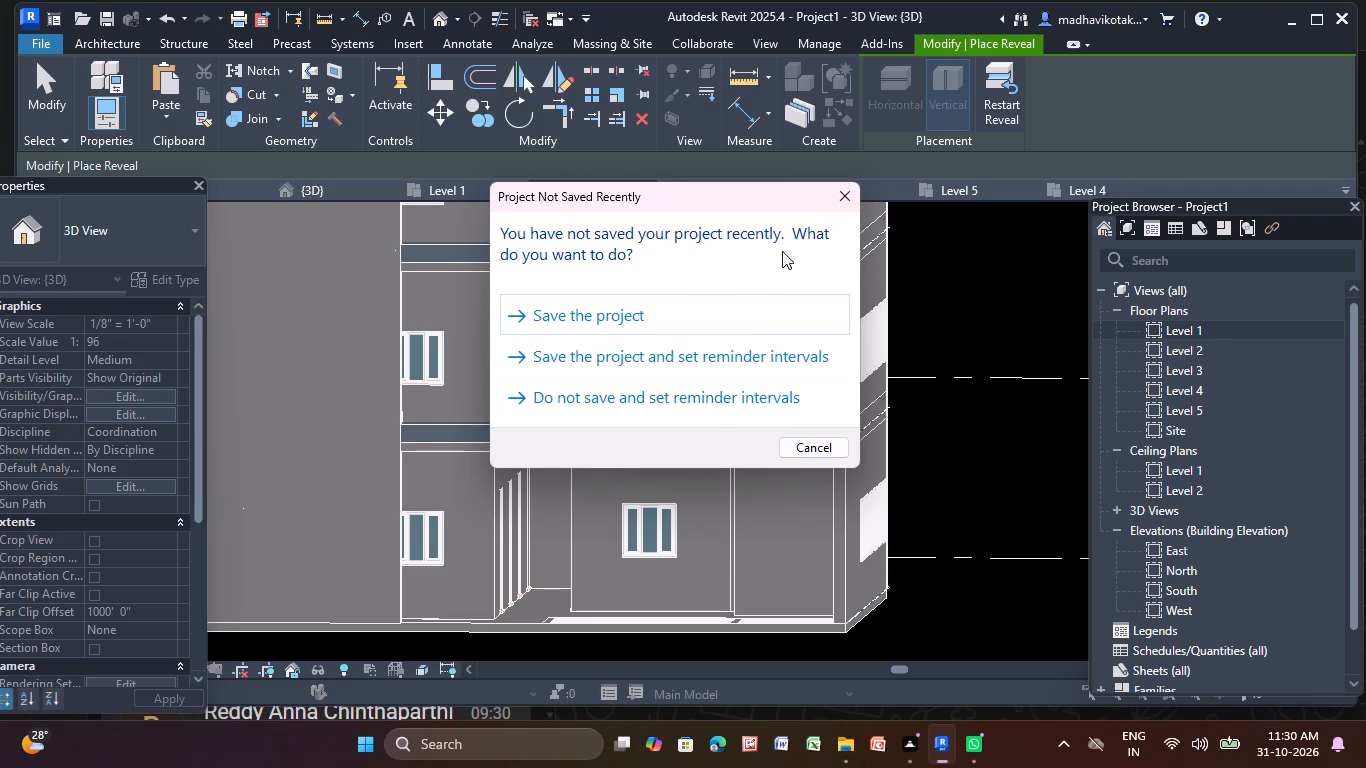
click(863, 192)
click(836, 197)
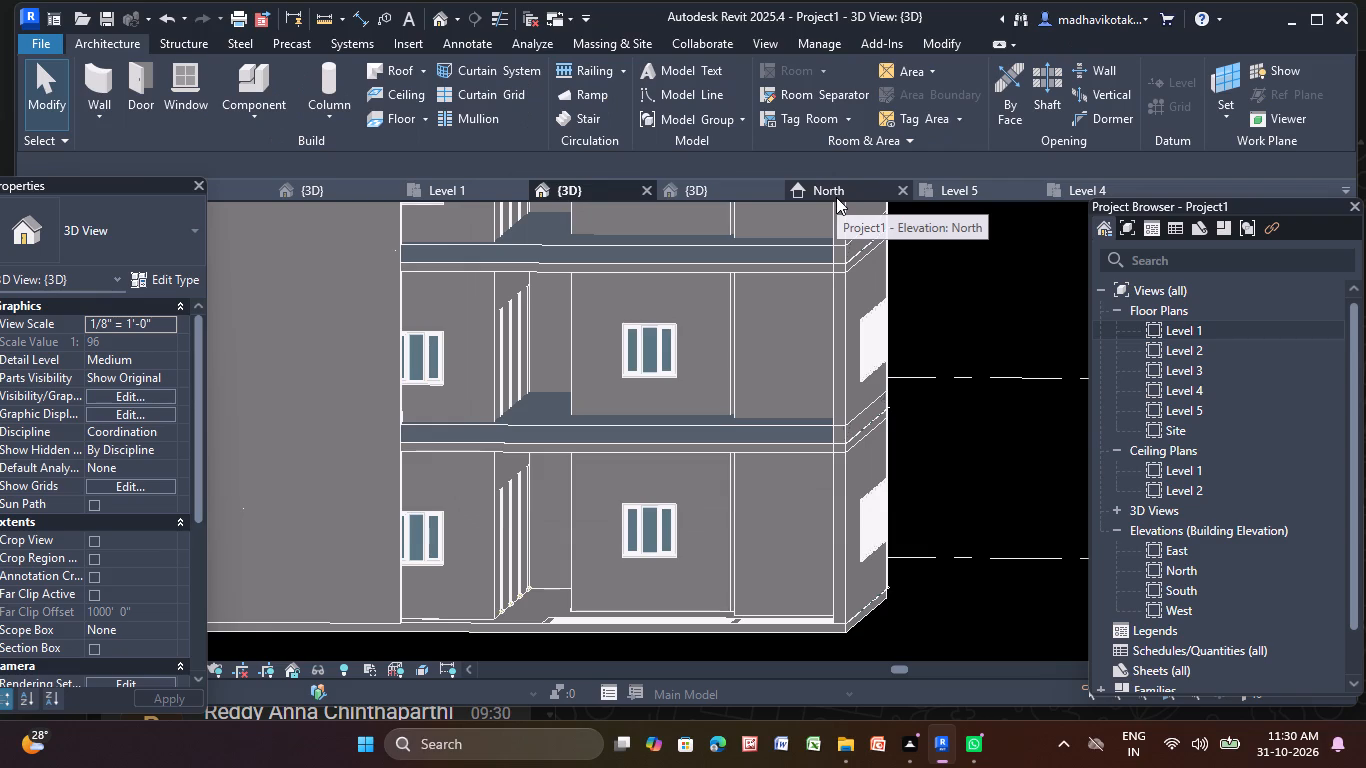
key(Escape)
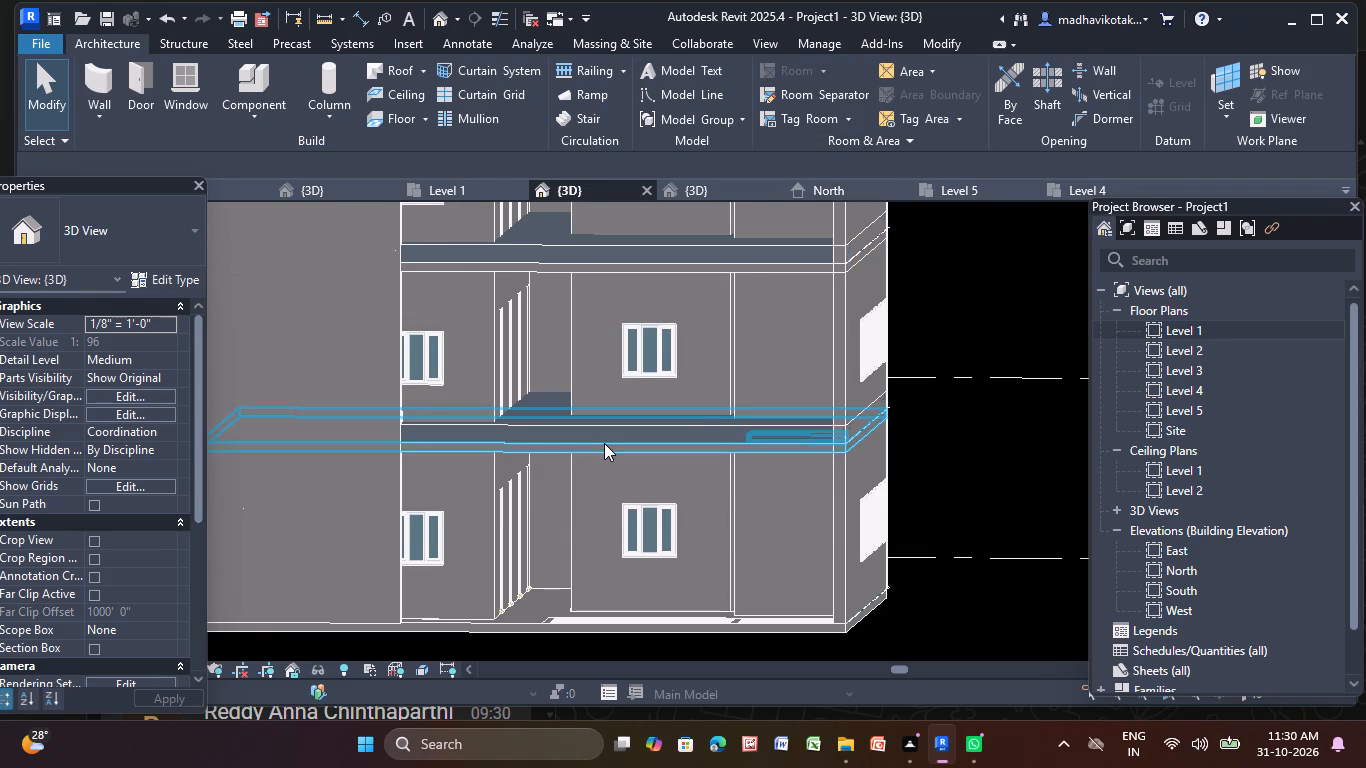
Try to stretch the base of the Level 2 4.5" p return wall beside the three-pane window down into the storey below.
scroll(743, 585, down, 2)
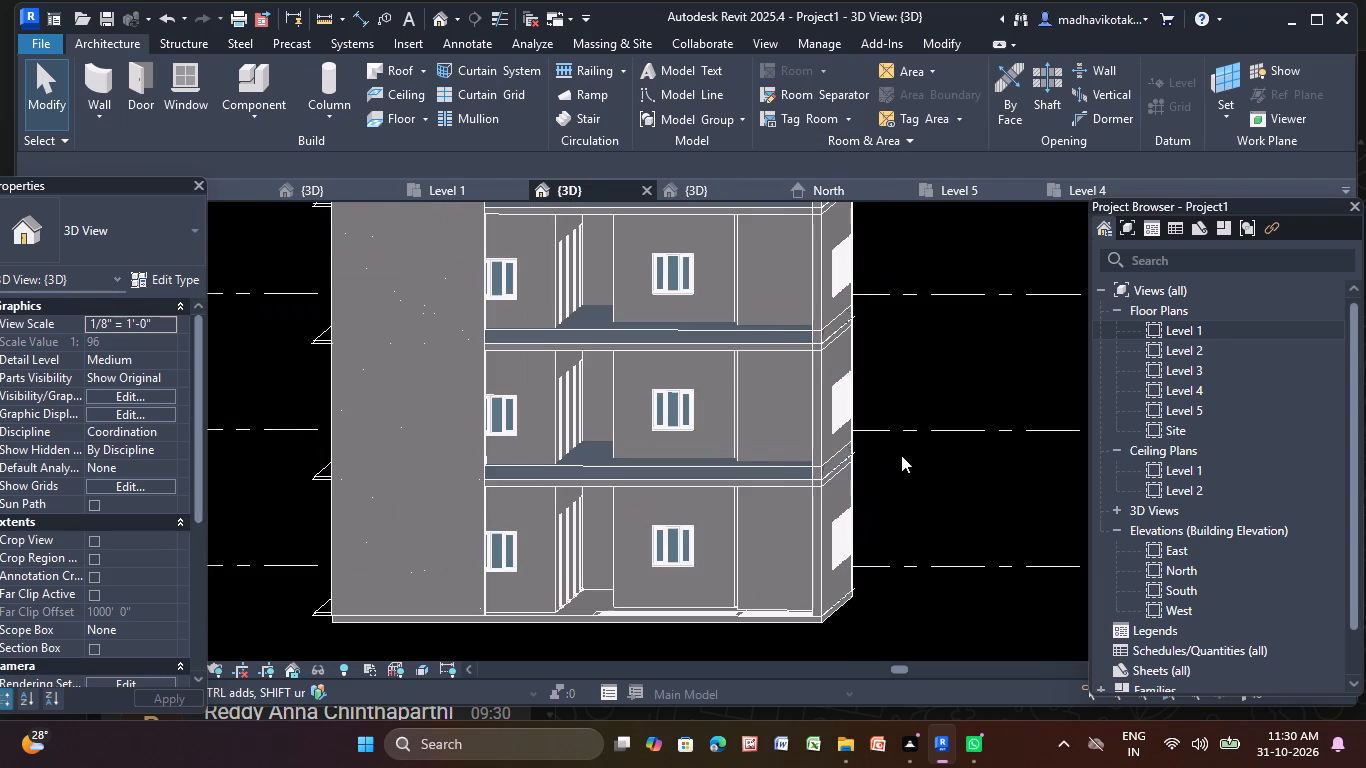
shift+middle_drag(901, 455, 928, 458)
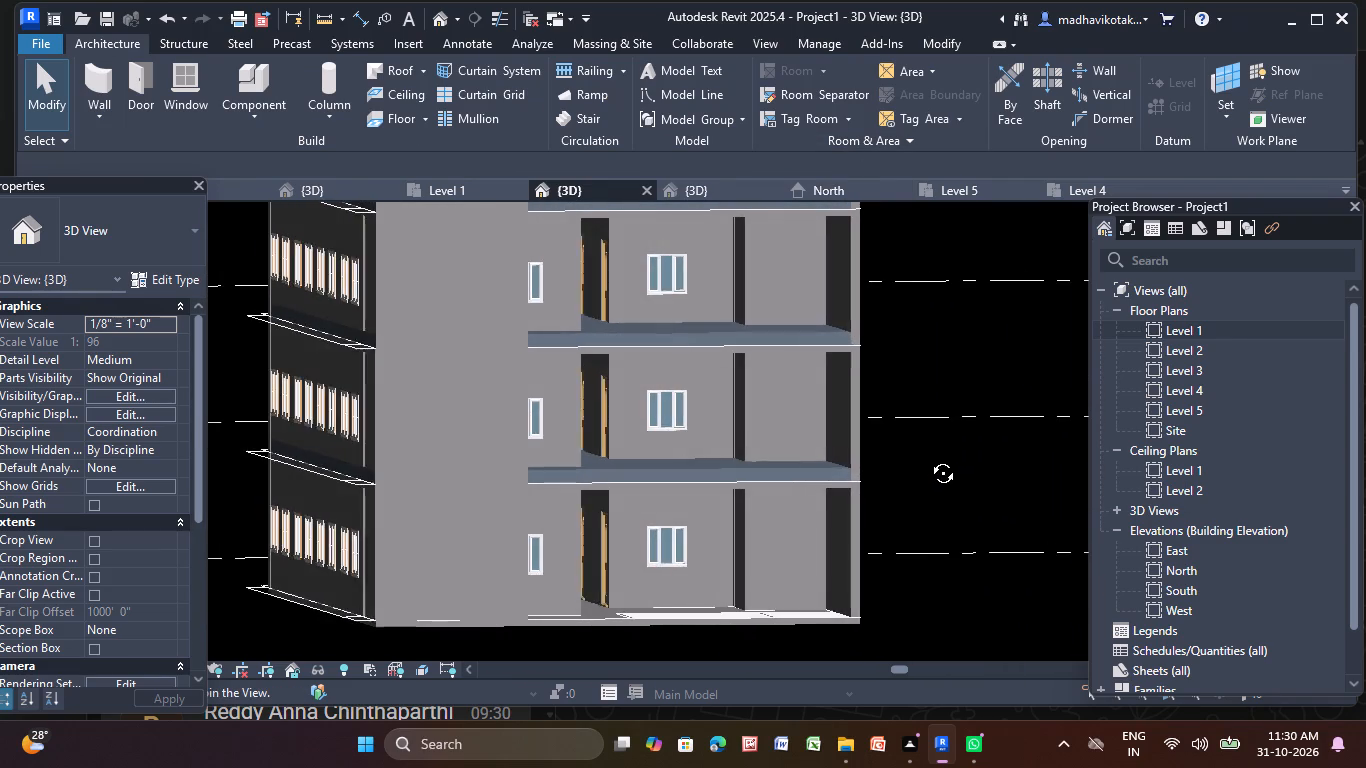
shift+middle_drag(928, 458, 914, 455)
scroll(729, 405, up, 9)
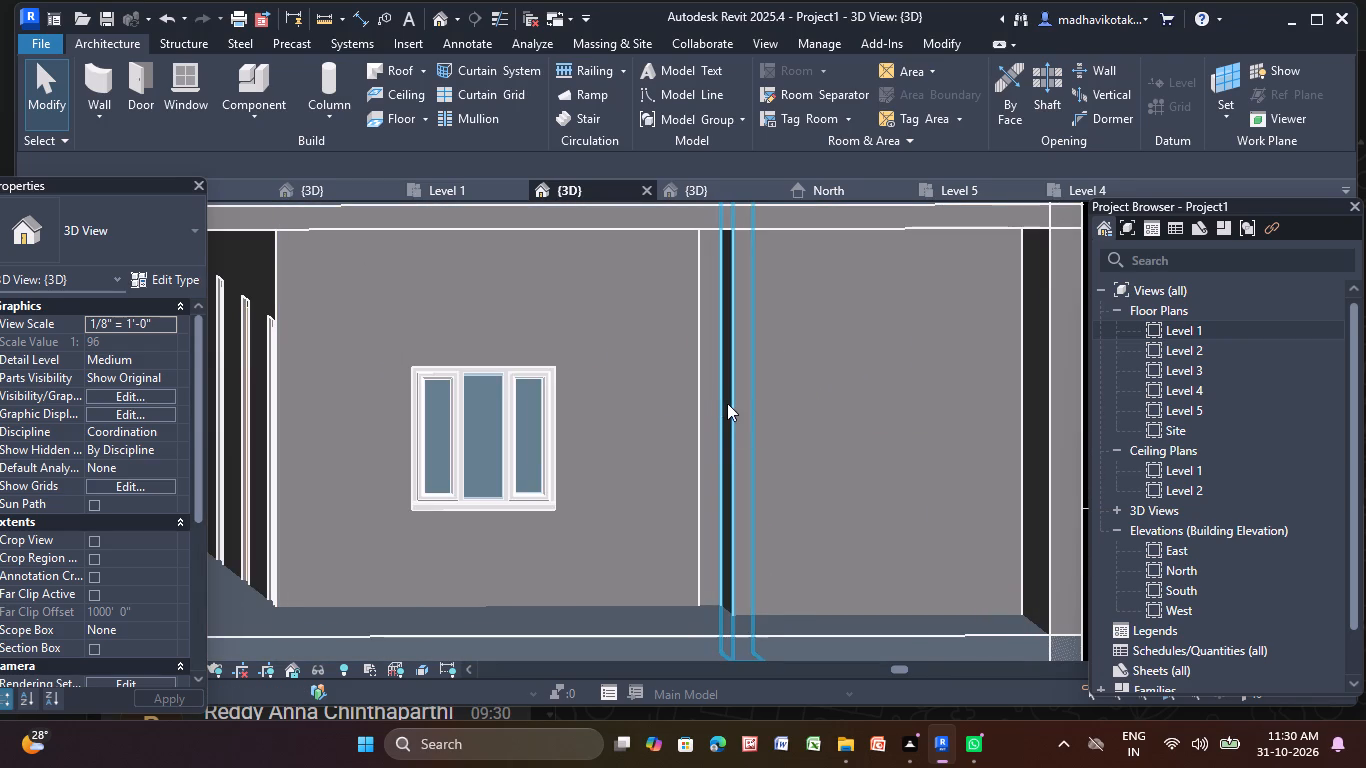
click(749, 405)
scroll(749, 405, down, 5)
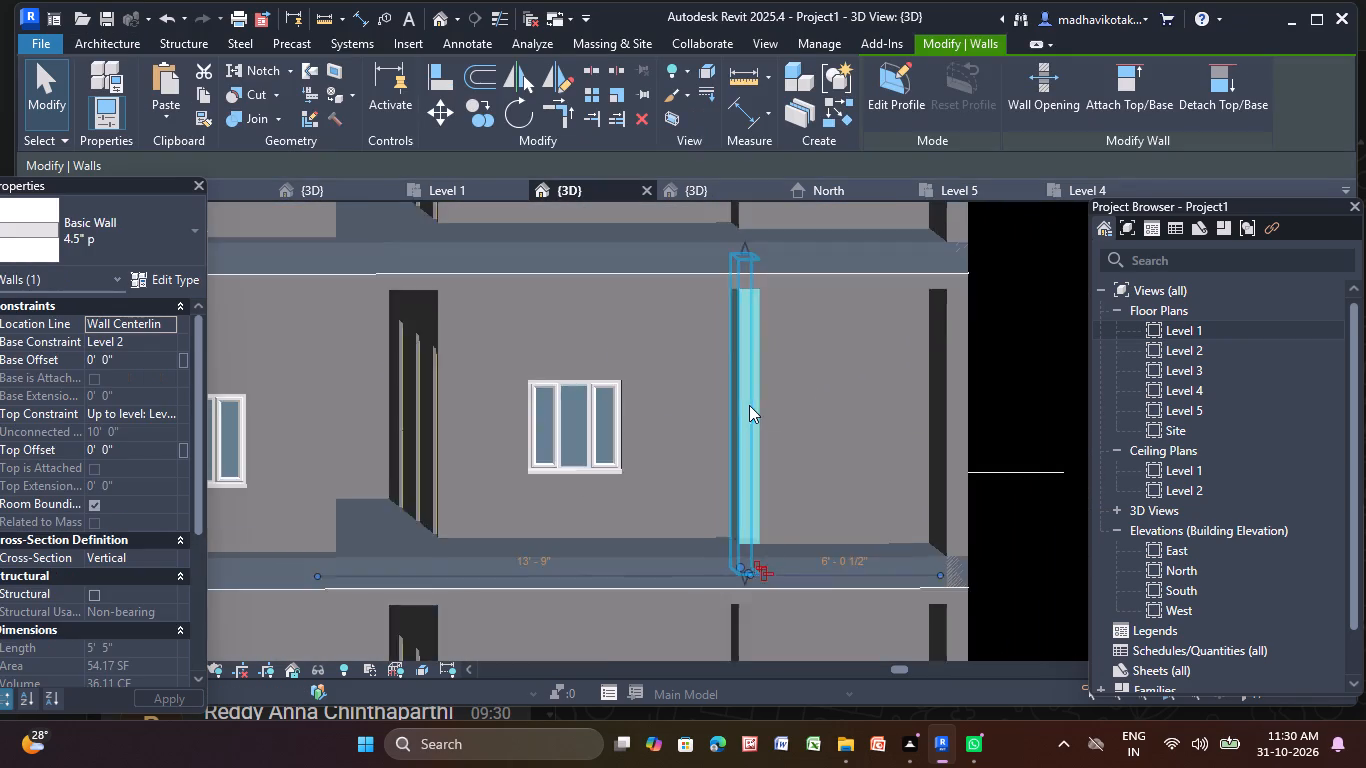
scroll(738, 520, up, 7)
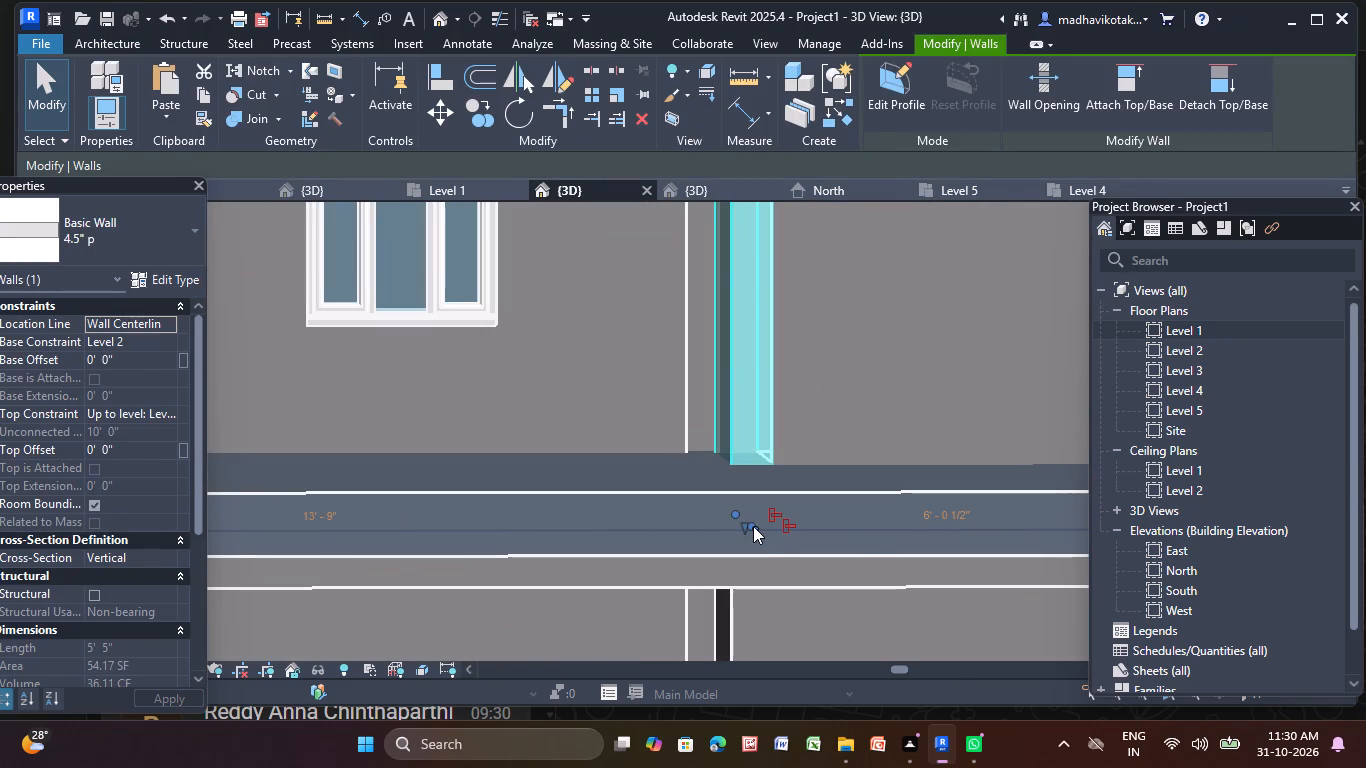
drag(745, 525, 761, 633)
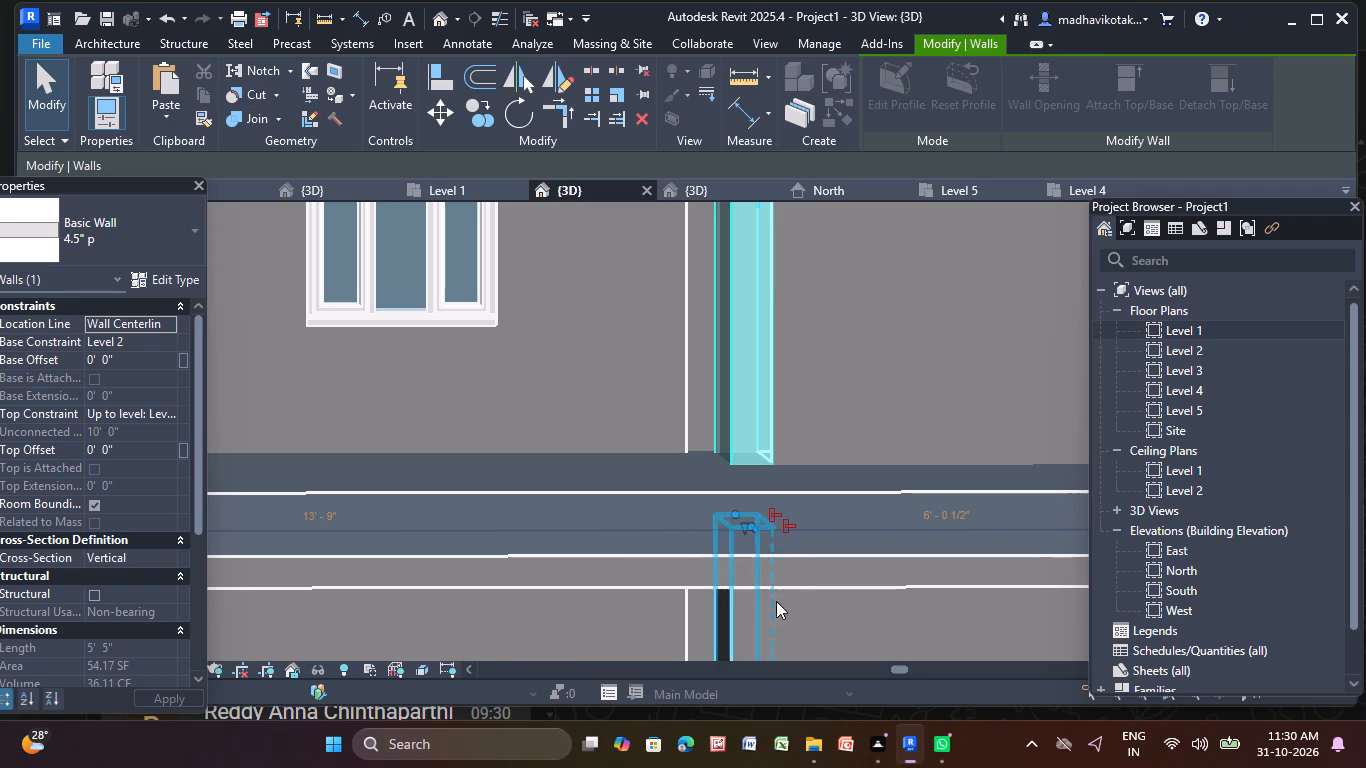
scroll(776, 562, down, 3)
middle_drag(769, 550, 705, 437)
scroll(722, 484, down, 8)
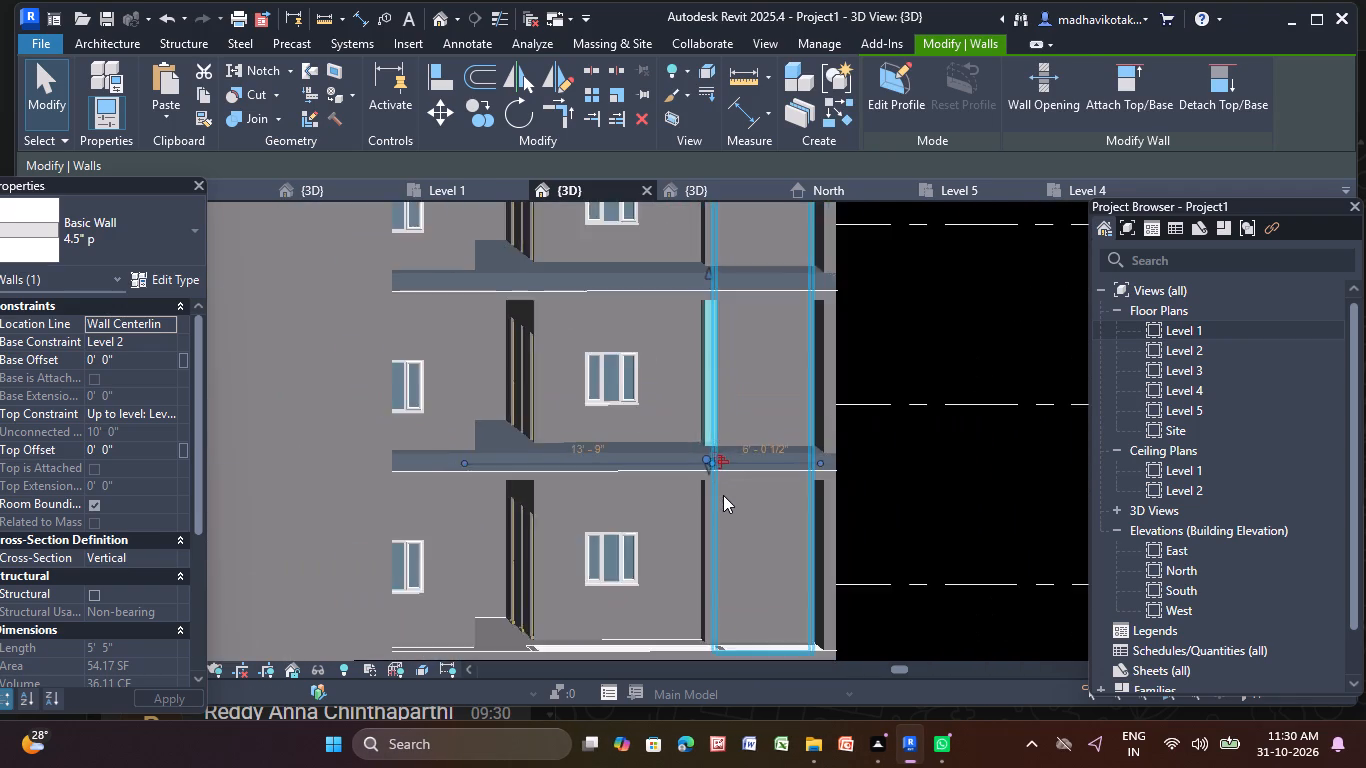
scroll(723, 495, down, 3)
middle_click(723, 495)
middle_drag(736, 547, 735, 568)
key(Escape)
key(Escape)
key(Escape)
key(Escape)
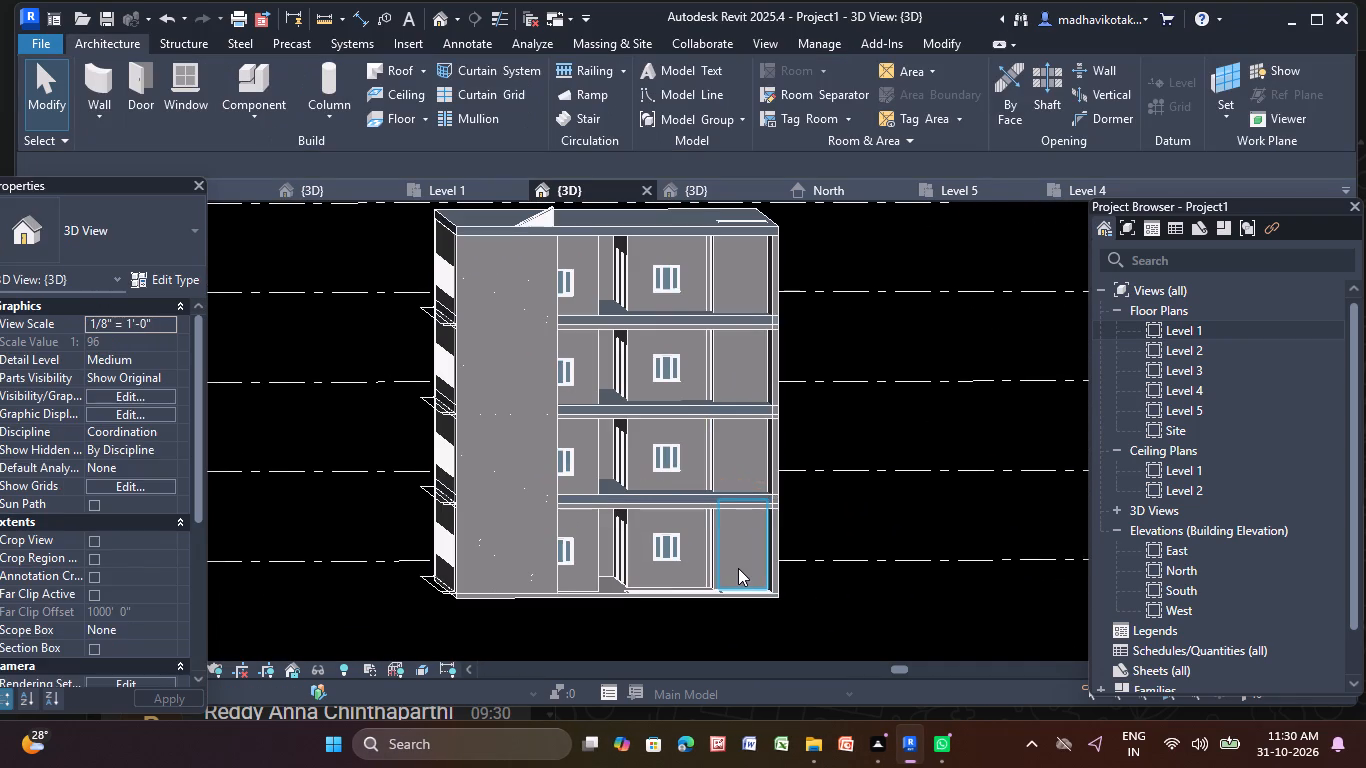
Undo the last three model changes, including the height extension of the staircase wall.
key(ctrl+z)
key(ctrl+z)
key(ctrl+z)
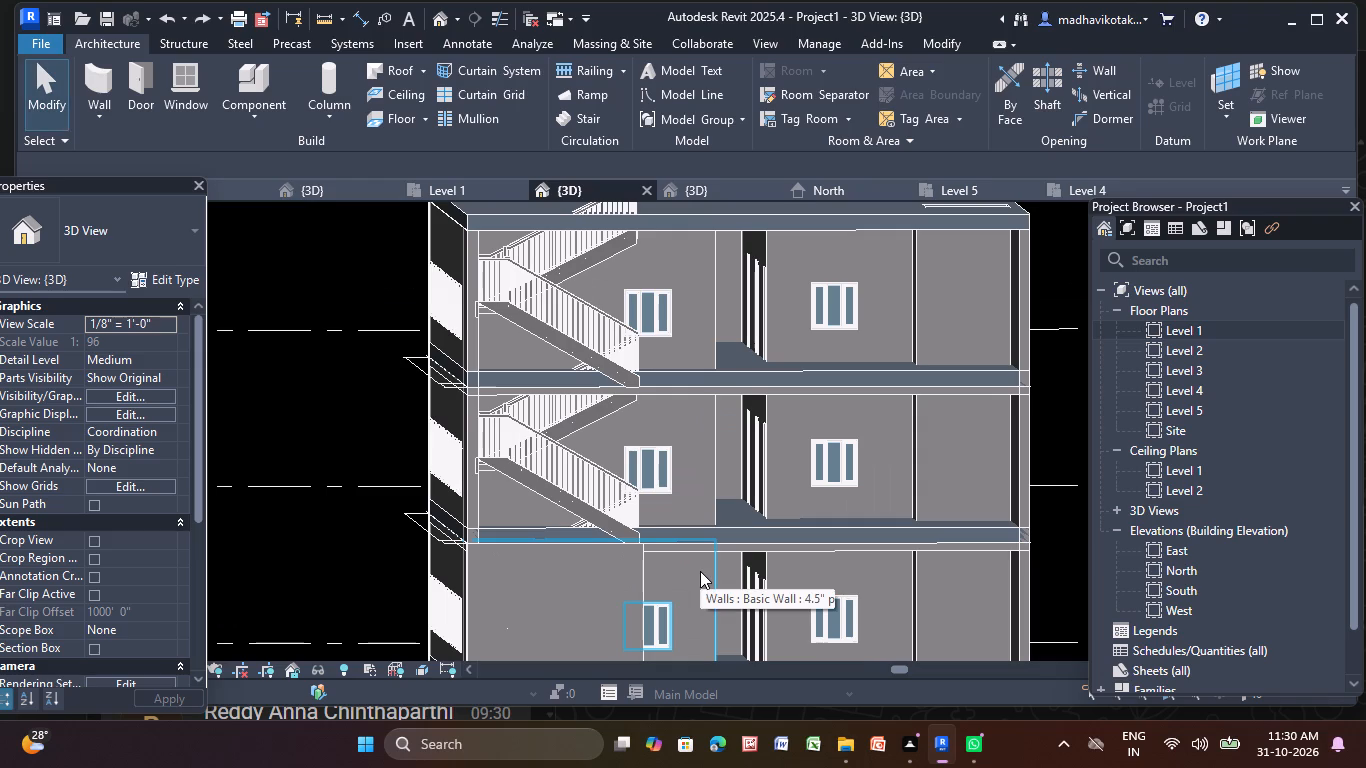
Extend the 9" w exterior wall in front of the staircase upward to the underside of the roof slab, 40' 0" high.
scroll(700, 571, up, 1)
scroll(700, 565, down, 5)
middle_drag(669, 569, 551, 570)
scroll(497, 537, up, 4)
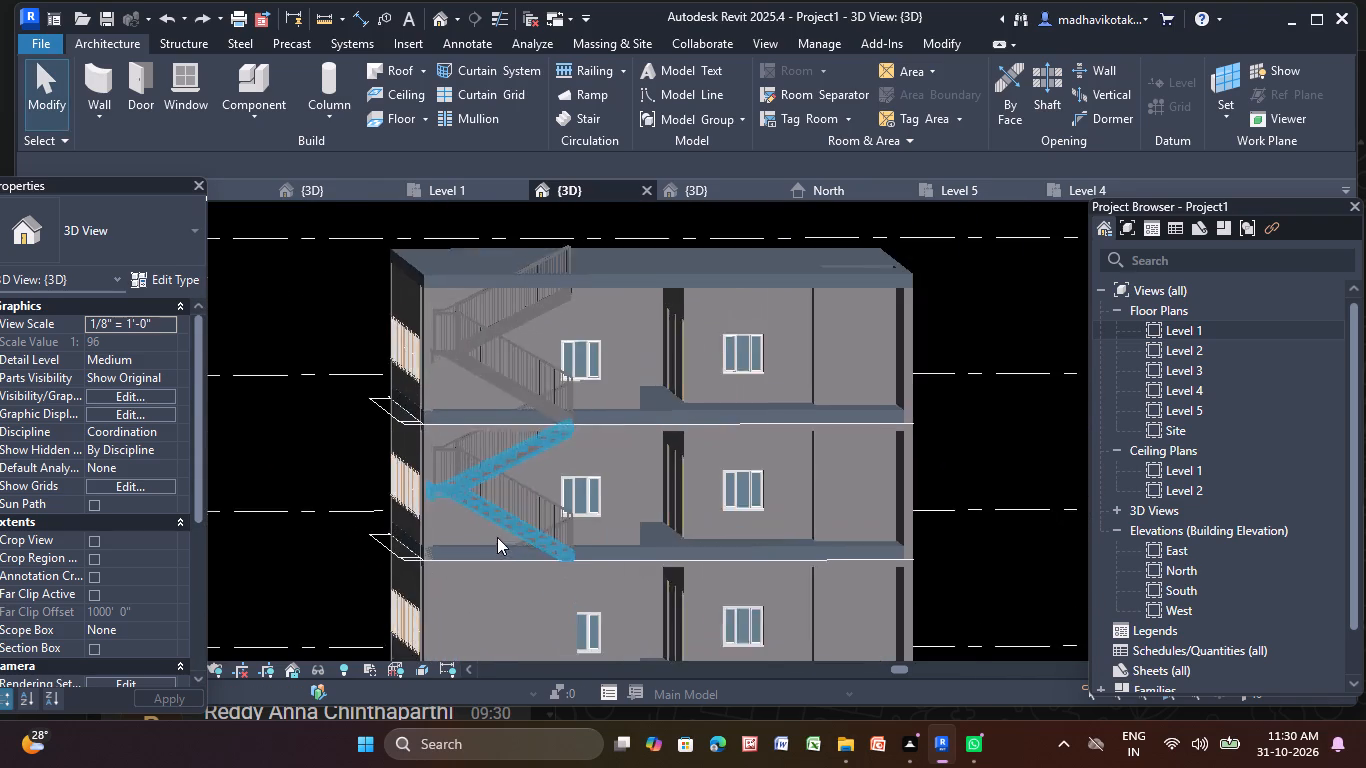
click(514, 576)
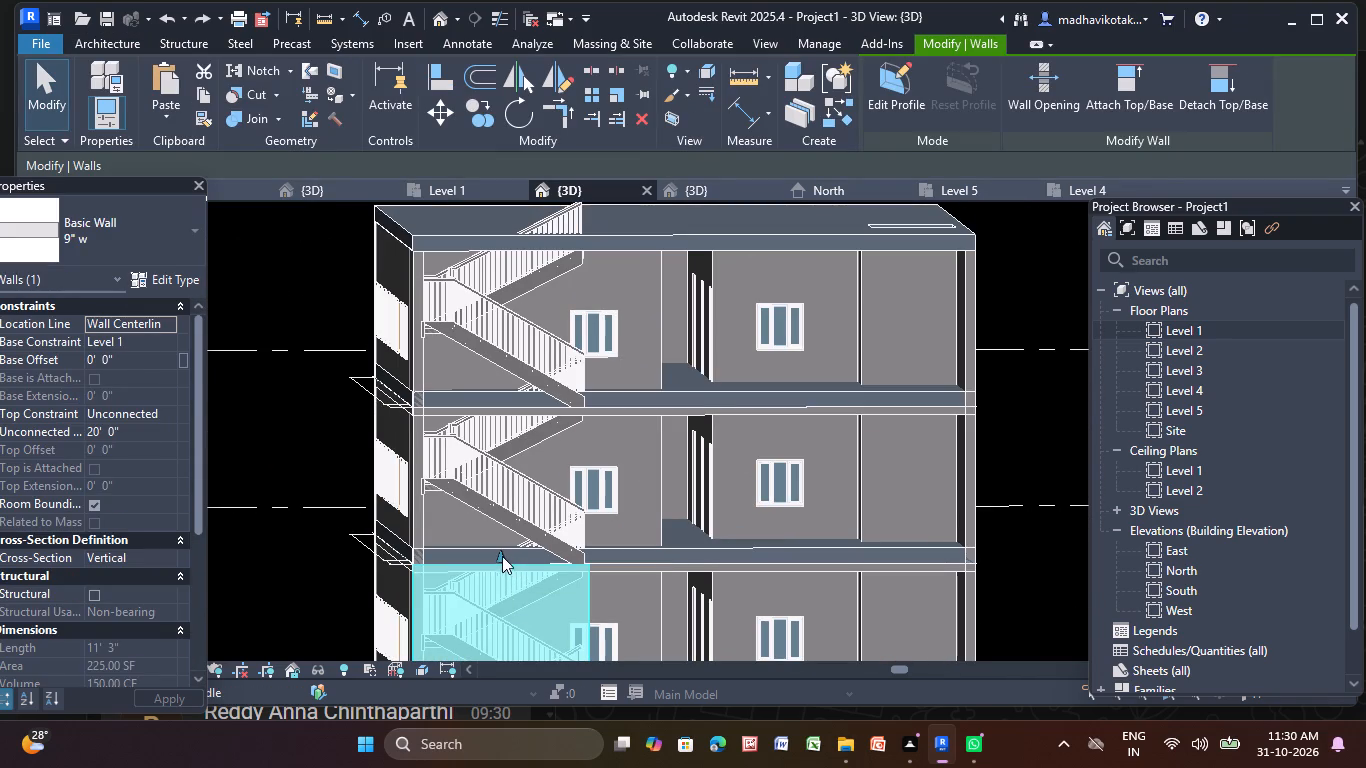
drag(500, 555, 533, 318)
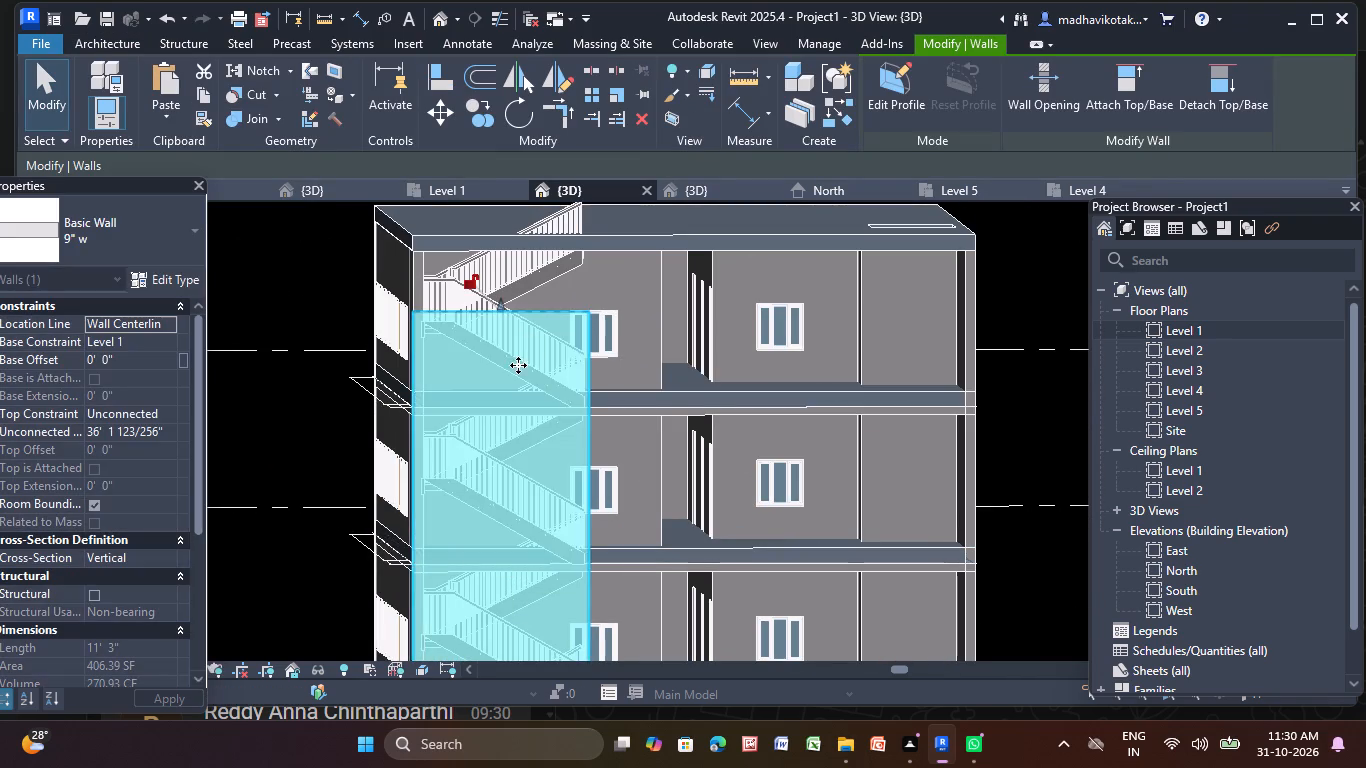
middle_drag(518, 365, 501, 525)
scroll(502, 490, up, 4)
drag(468, 449, 470, 351)
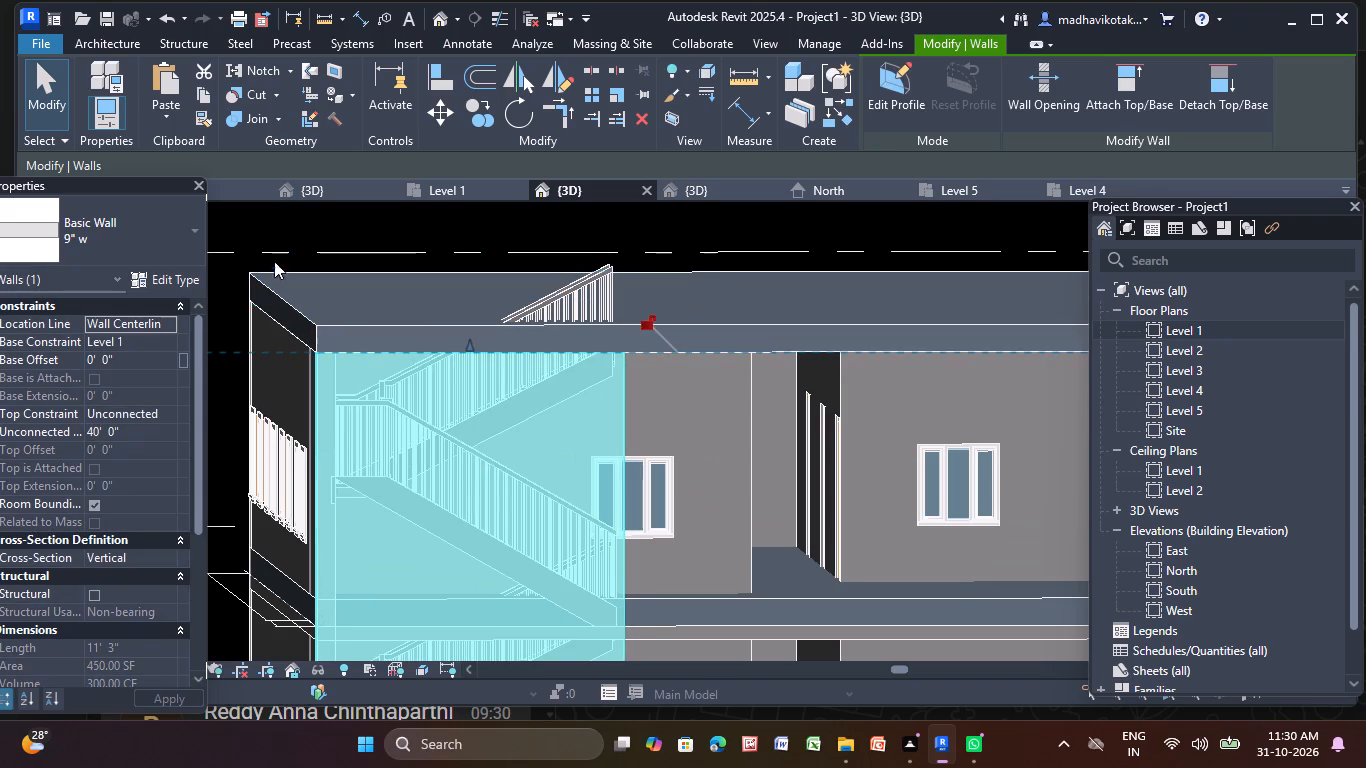
click(250, 226)
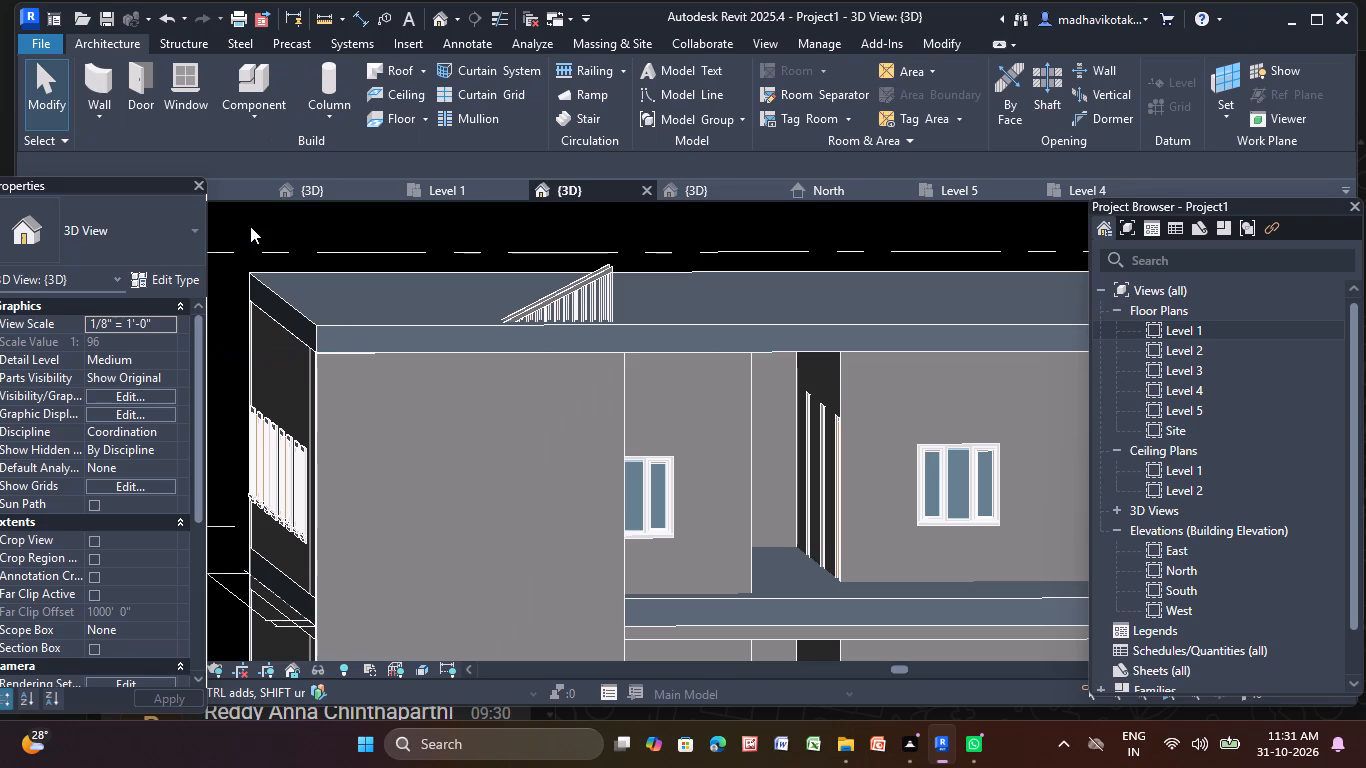
Examine the enclosed staircase wall and the adjoining facades in 3D, from the roof down to the ground floor and back.
scroll(250, 226, up, 1)
scroll(339, 85, down, 7)
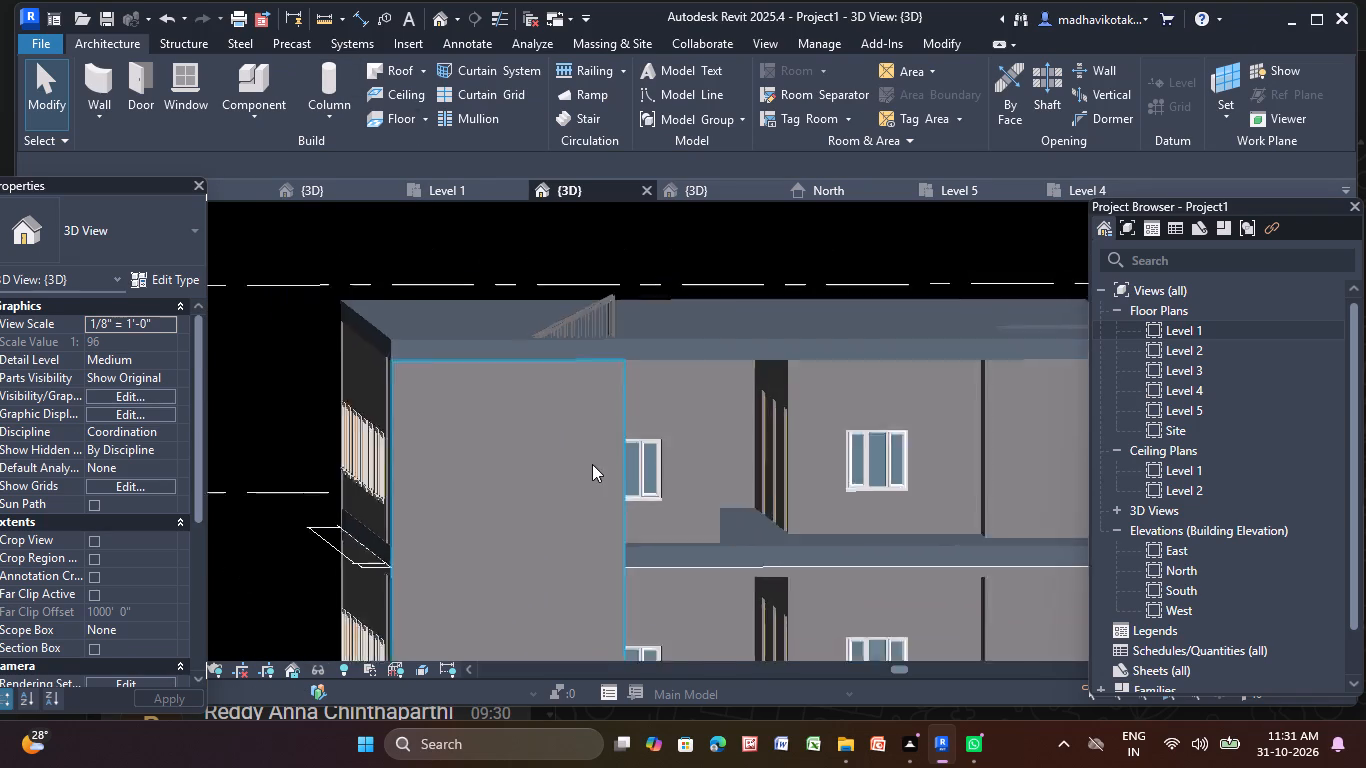
scroll(592, 464, down, 1)
middle_drag(579, 458, 415, 327)
scroll(598, 431, down, 1)
middle_drag(594, 435, 572, 443)
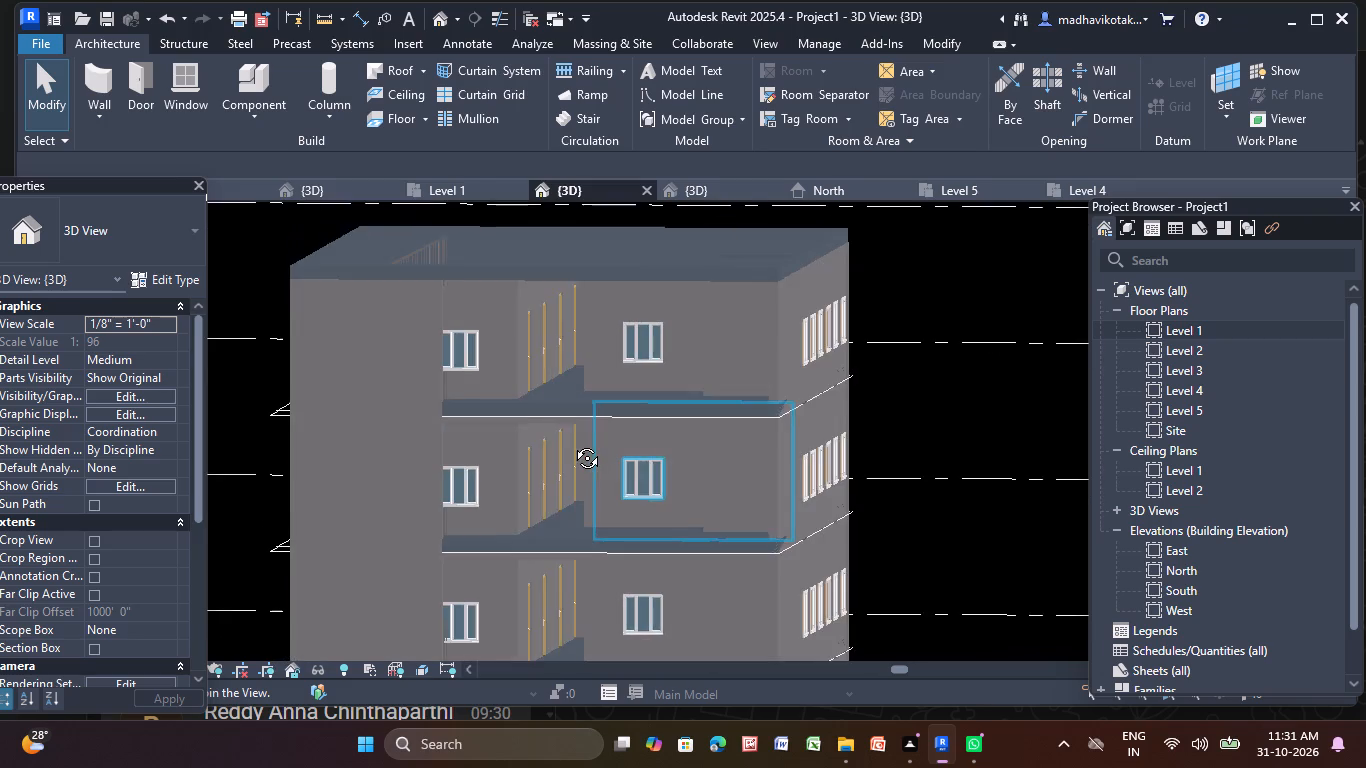
middle_drag(572, 443, 586, 424)
scroll(578, 429, down, 3)
middle_drag(578, 429, 580, 425)
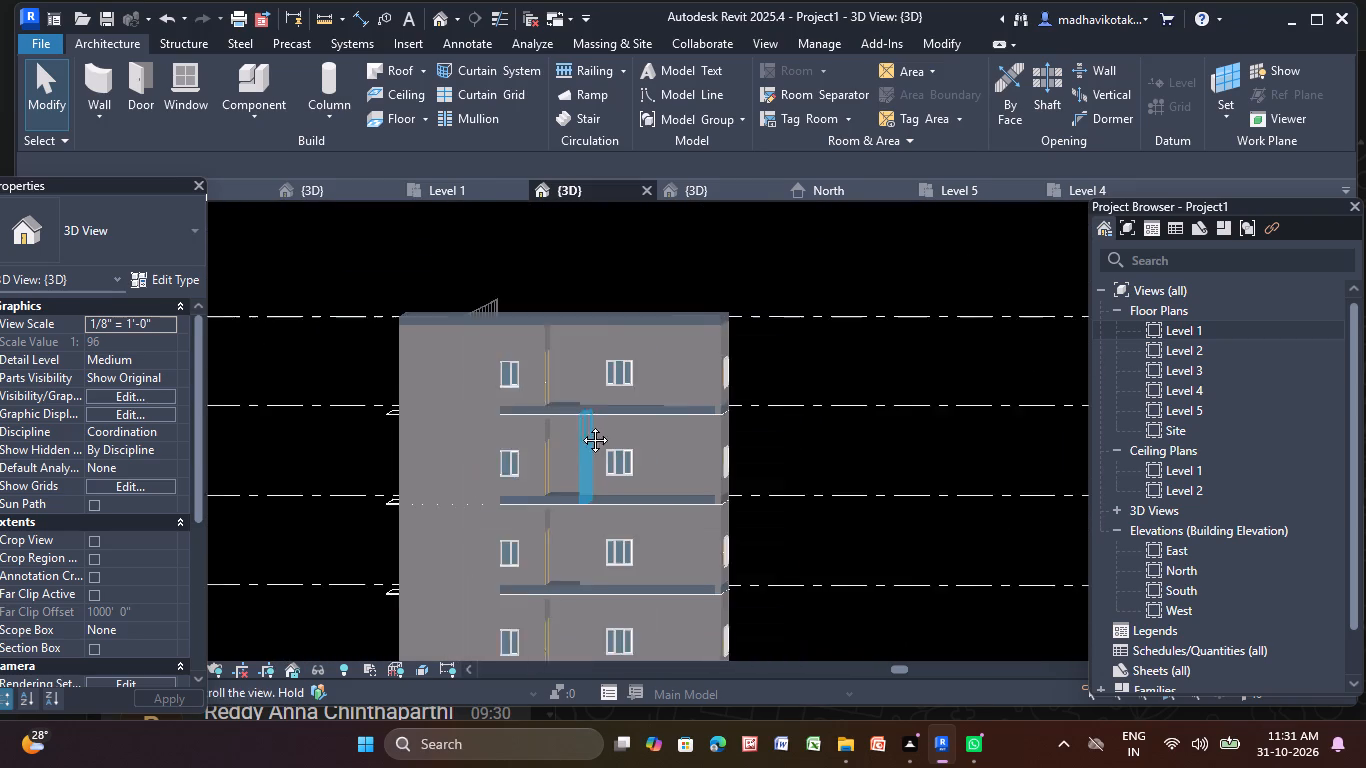
middle_drag(580, 425, 576, 264)
middle_drag(570, 347, 570, 354)
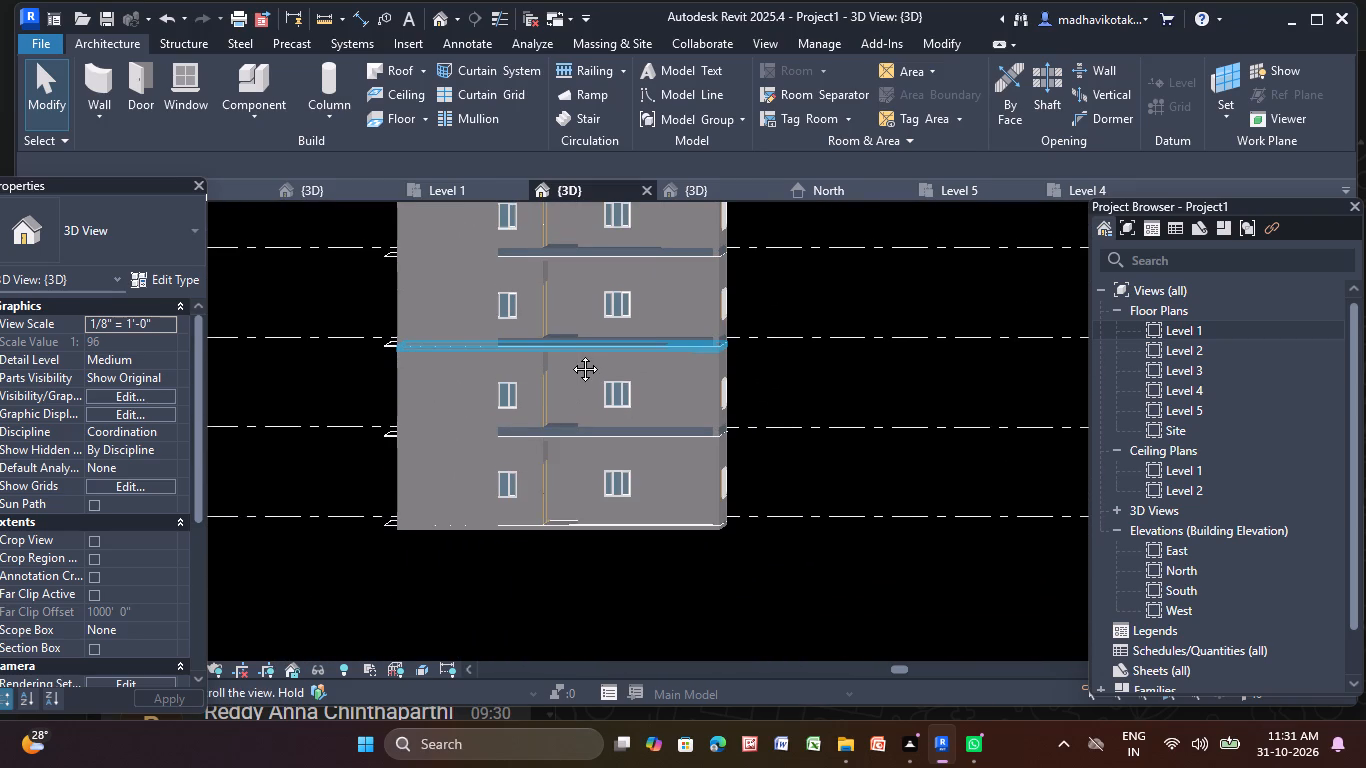
middle_drag(570, 354, 581, 370)
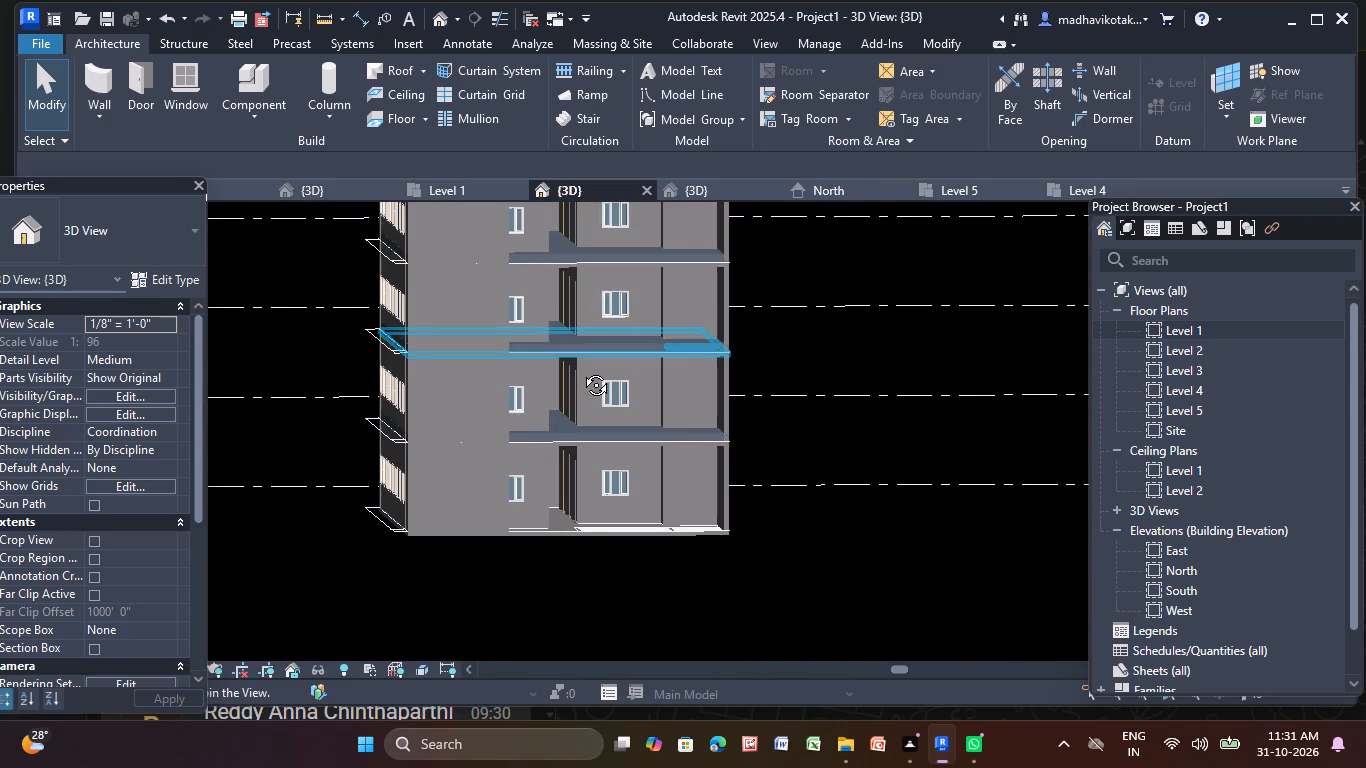
middle_drag(581, 370, 561, 379)
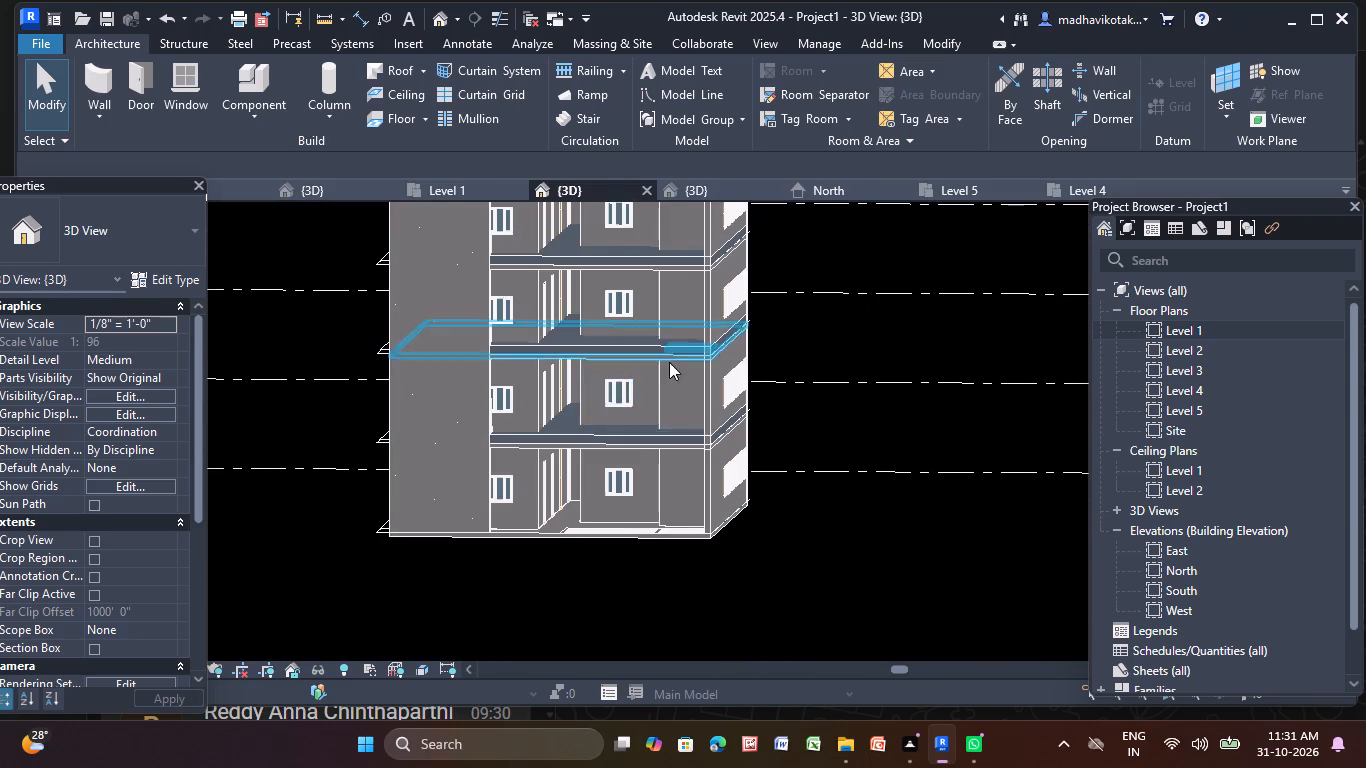
scroll(664, 377, down, 3)
middle_drag(688, 412, 705, 502)
middle_drag(646, 405, 635, 395)
scroll(639, 399, up, 5)
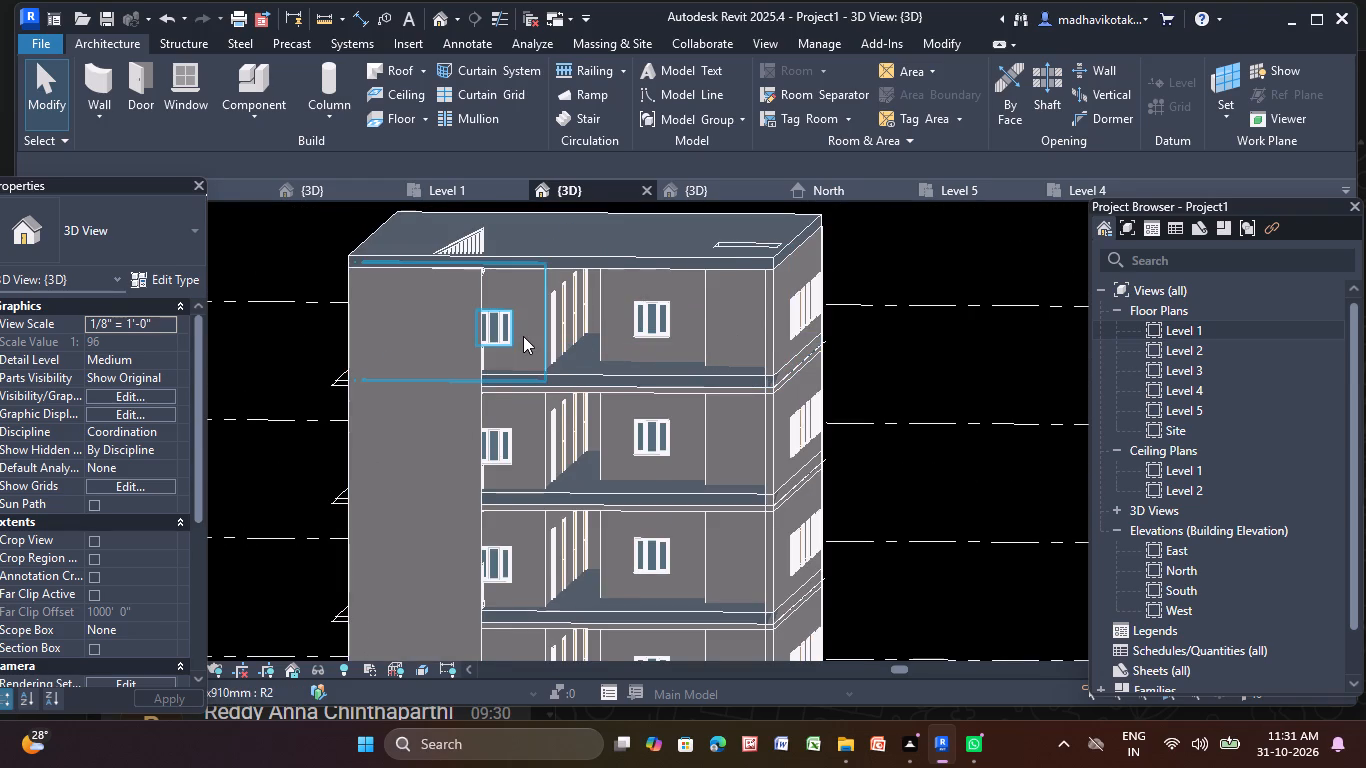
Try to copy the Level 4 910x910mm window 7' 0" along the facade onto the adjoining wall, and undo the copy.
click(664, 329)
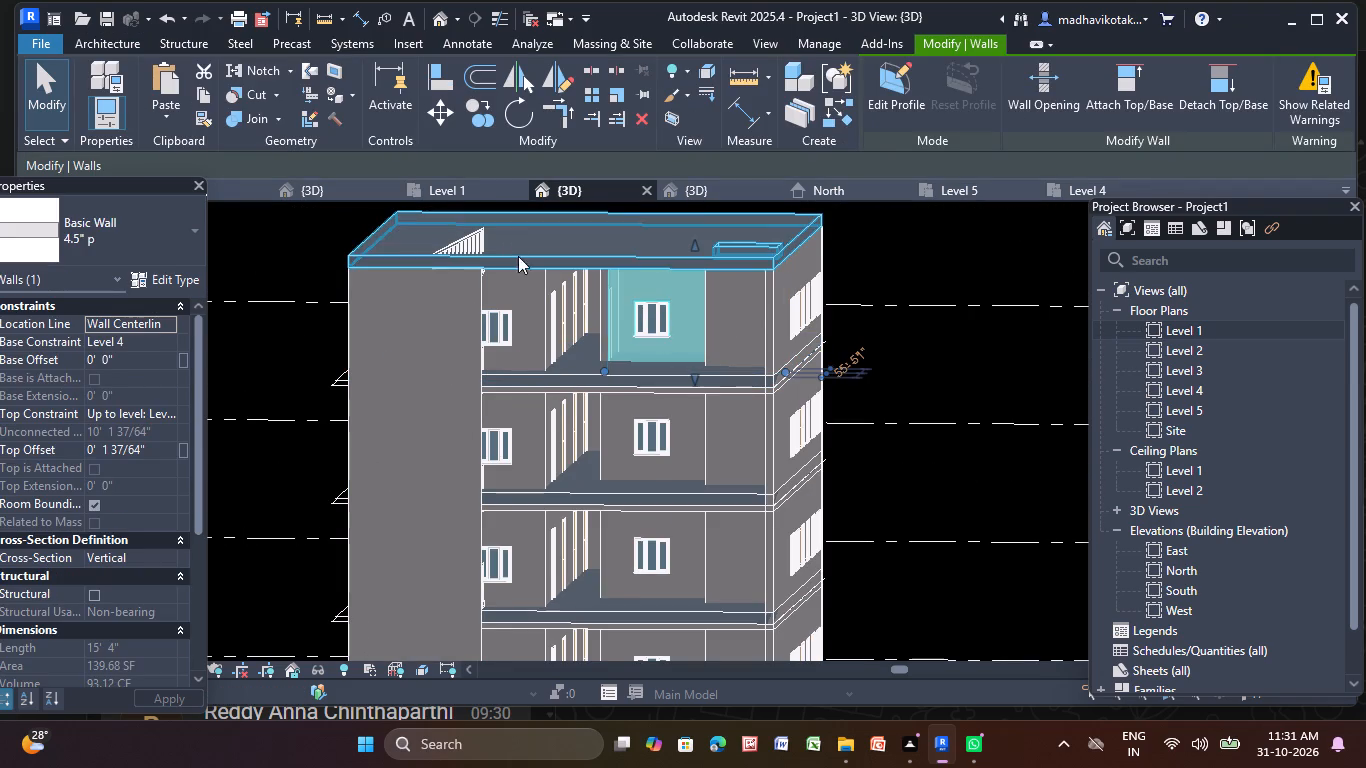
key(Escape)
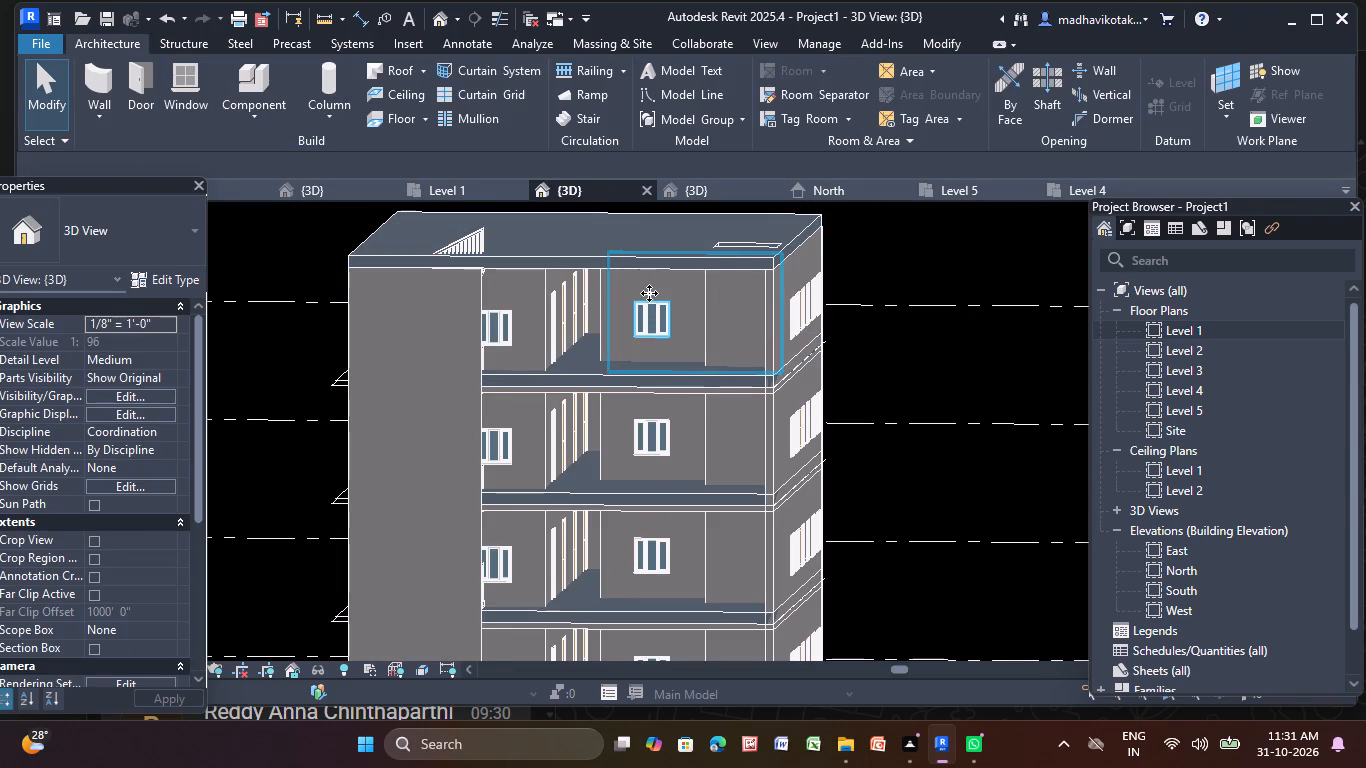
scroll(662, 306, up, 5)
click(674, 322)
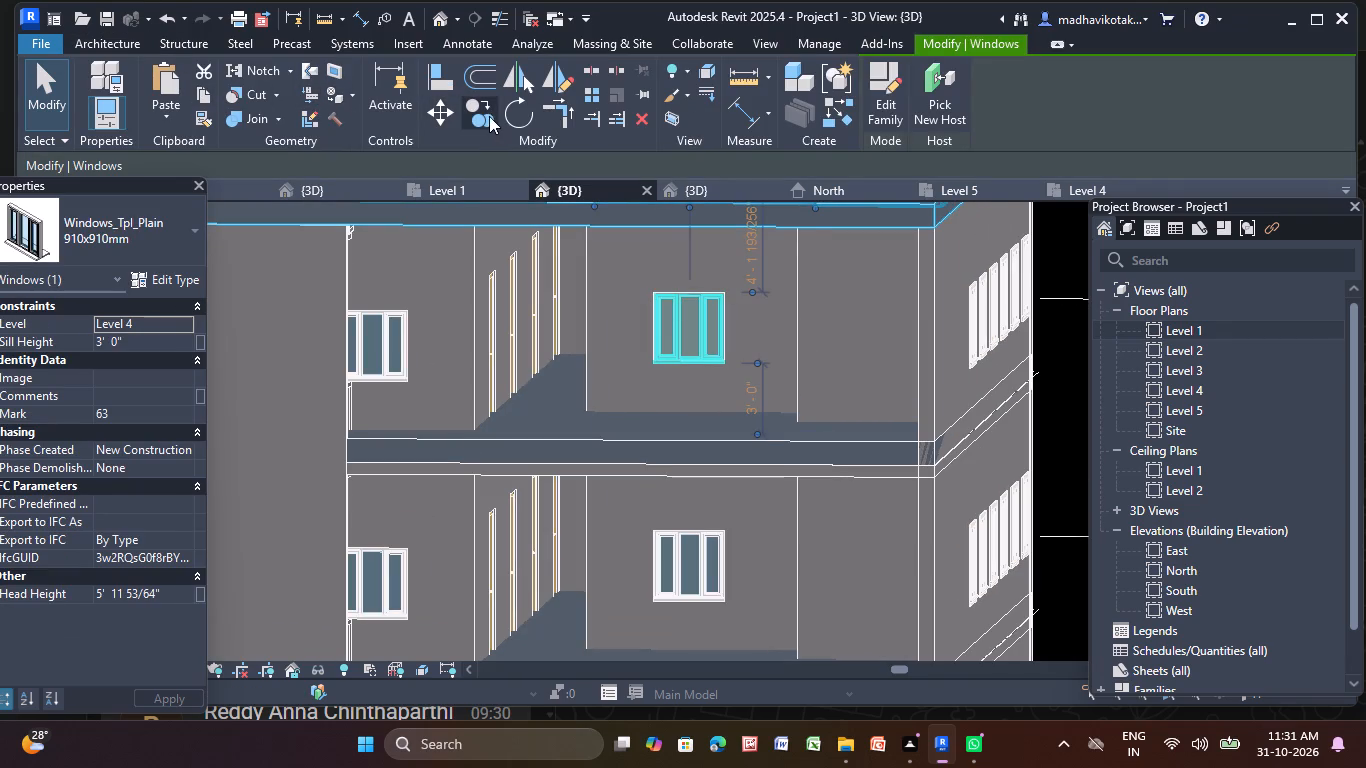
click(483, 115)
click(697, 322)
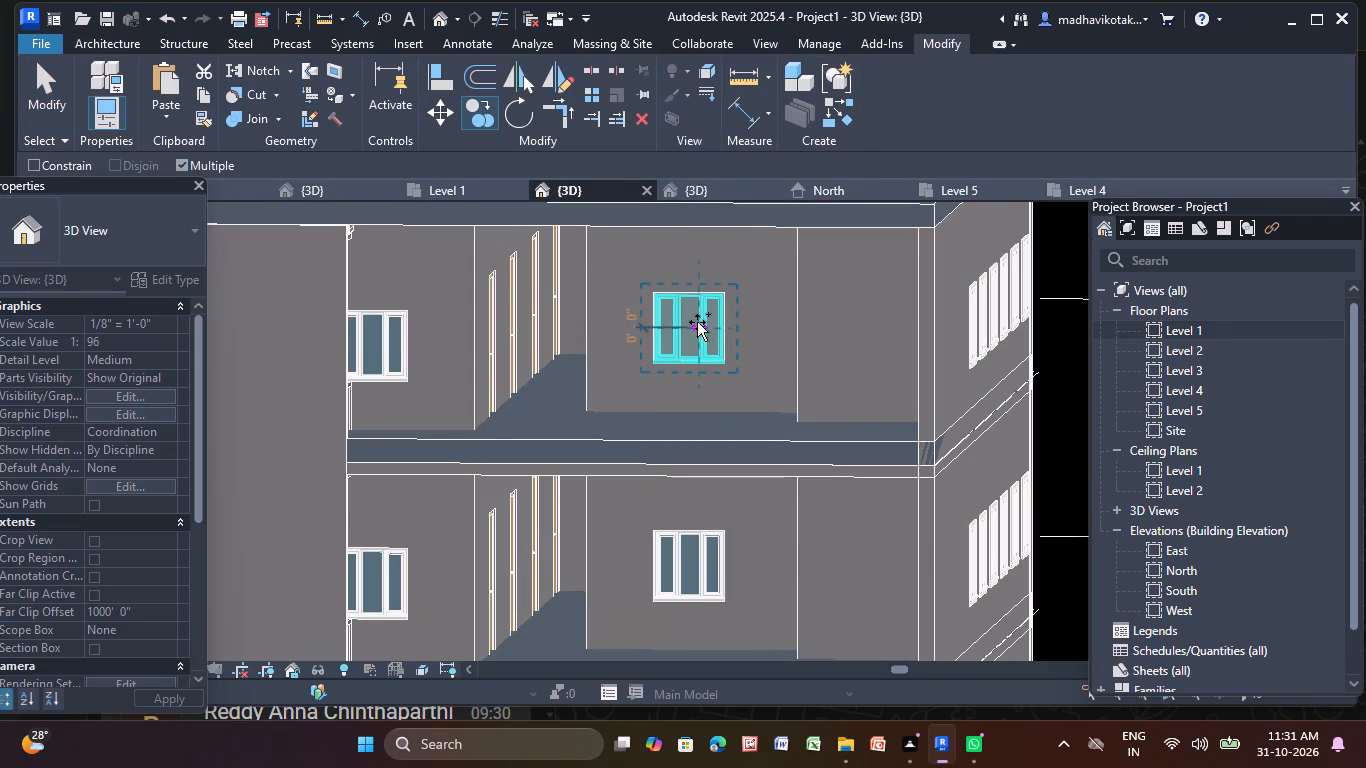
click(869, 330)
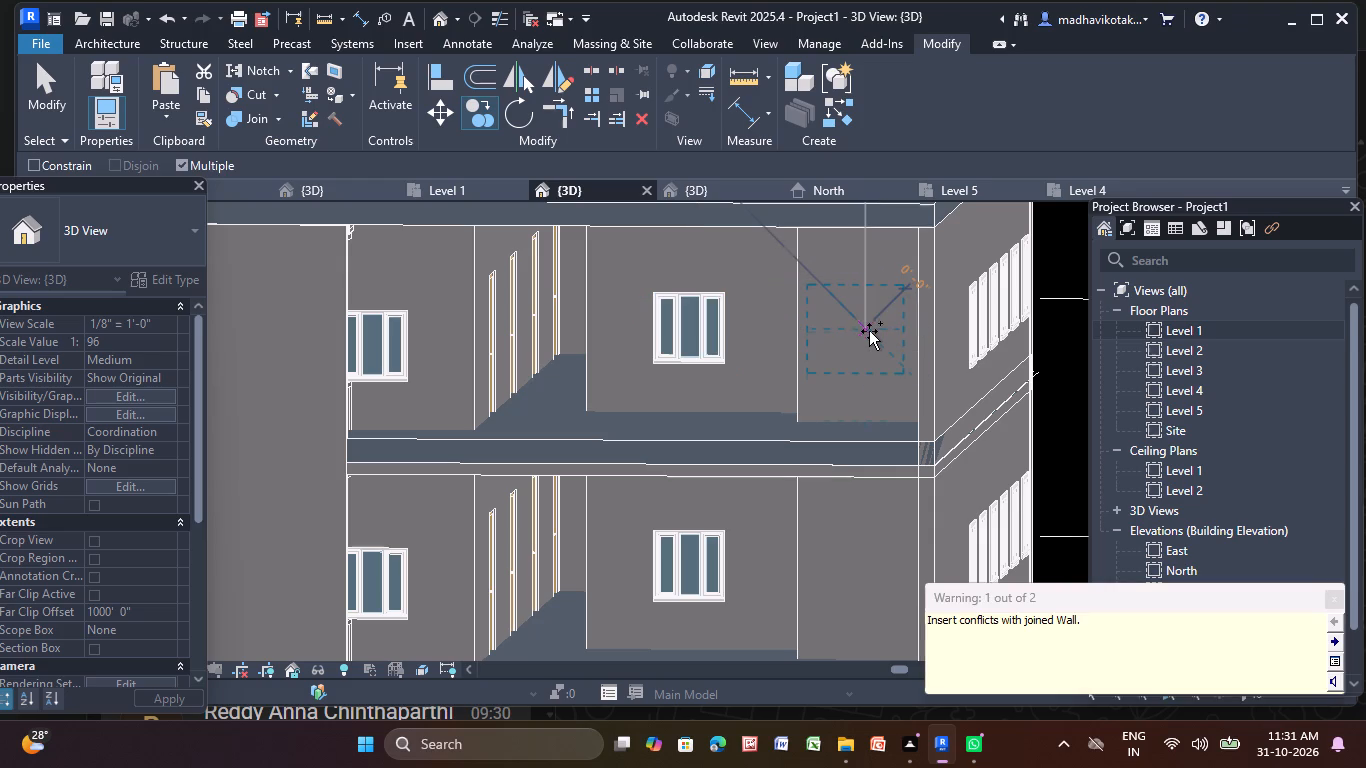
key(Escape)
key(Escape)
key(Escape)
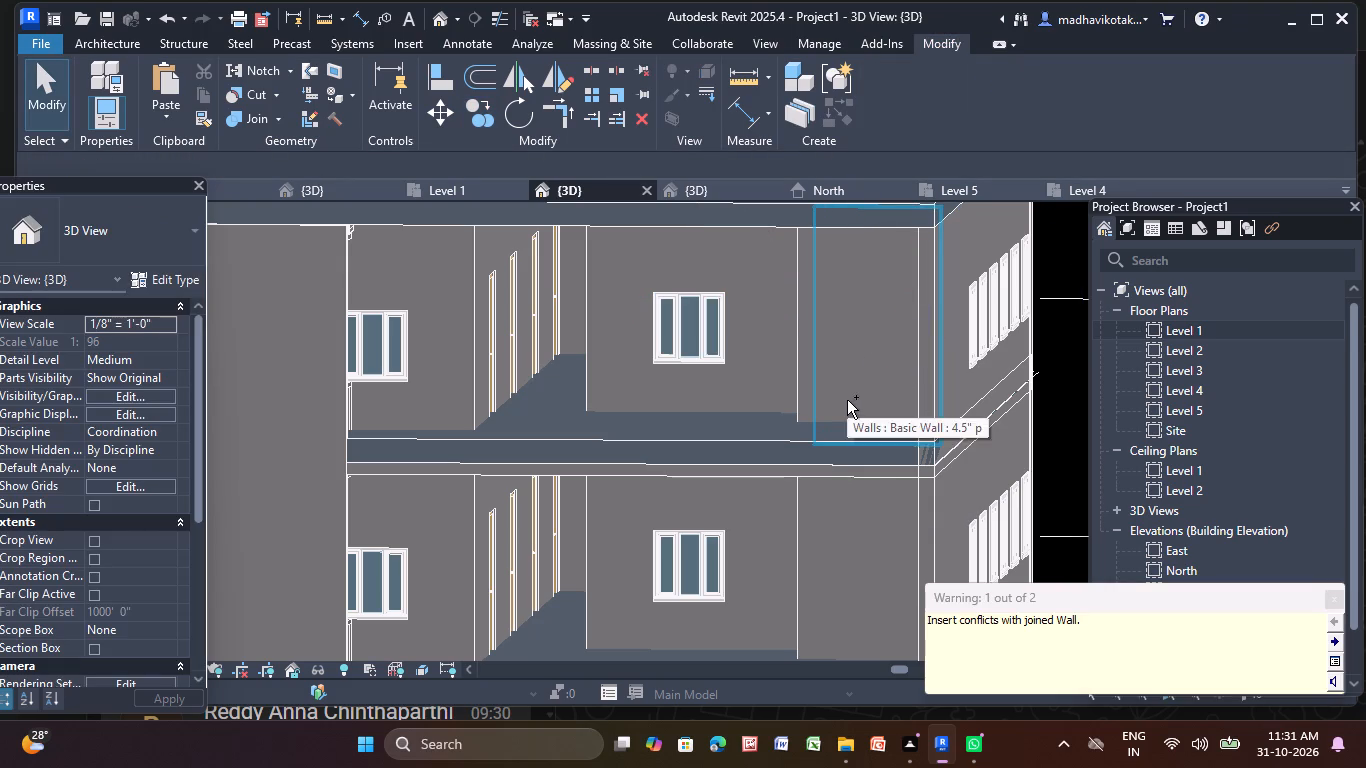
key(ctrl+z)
Examine the whole building in 3D, checking the window facade, the staircase wall and both side facades.
scroll(847, 400, up, 1)
scroll(847, 400, down, 6)
middle_drag(823, 500, 680, 334)
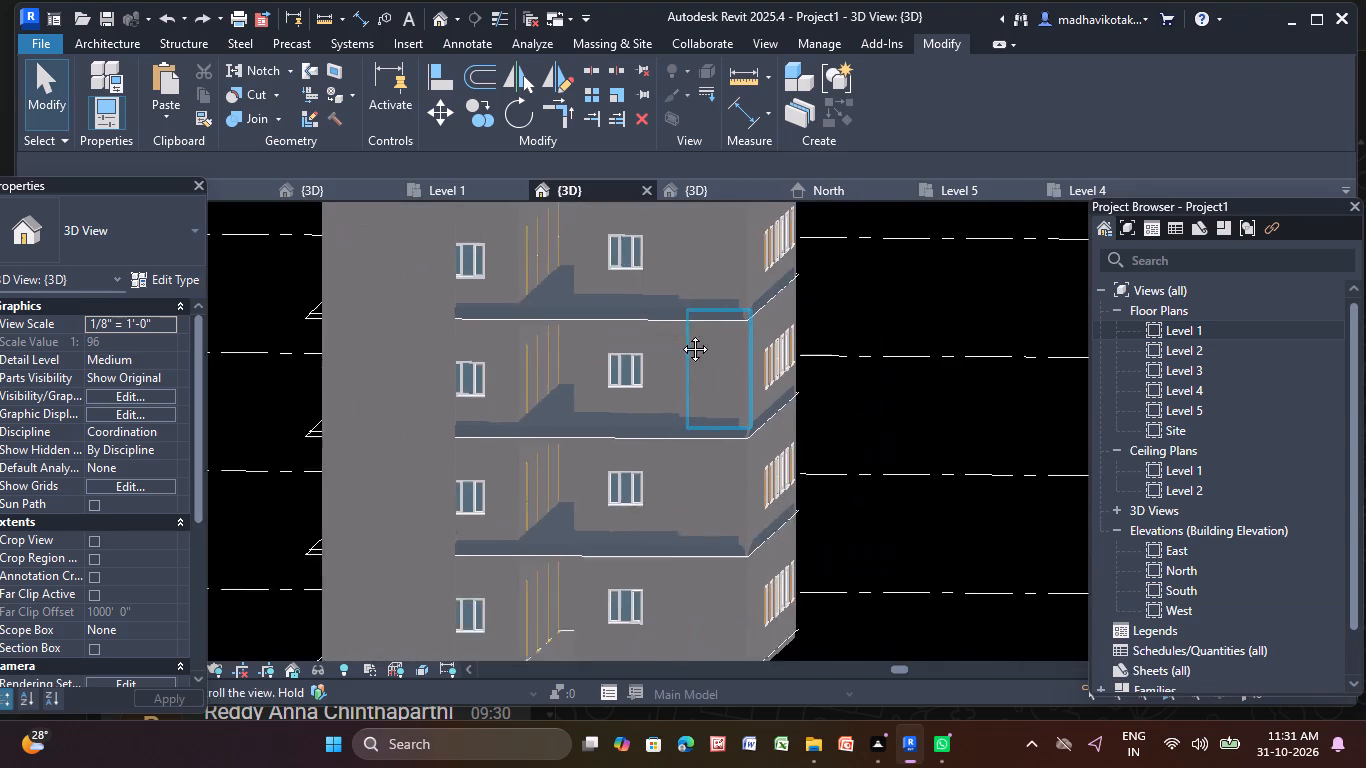
middle_drag(680, 334, 663, 299)
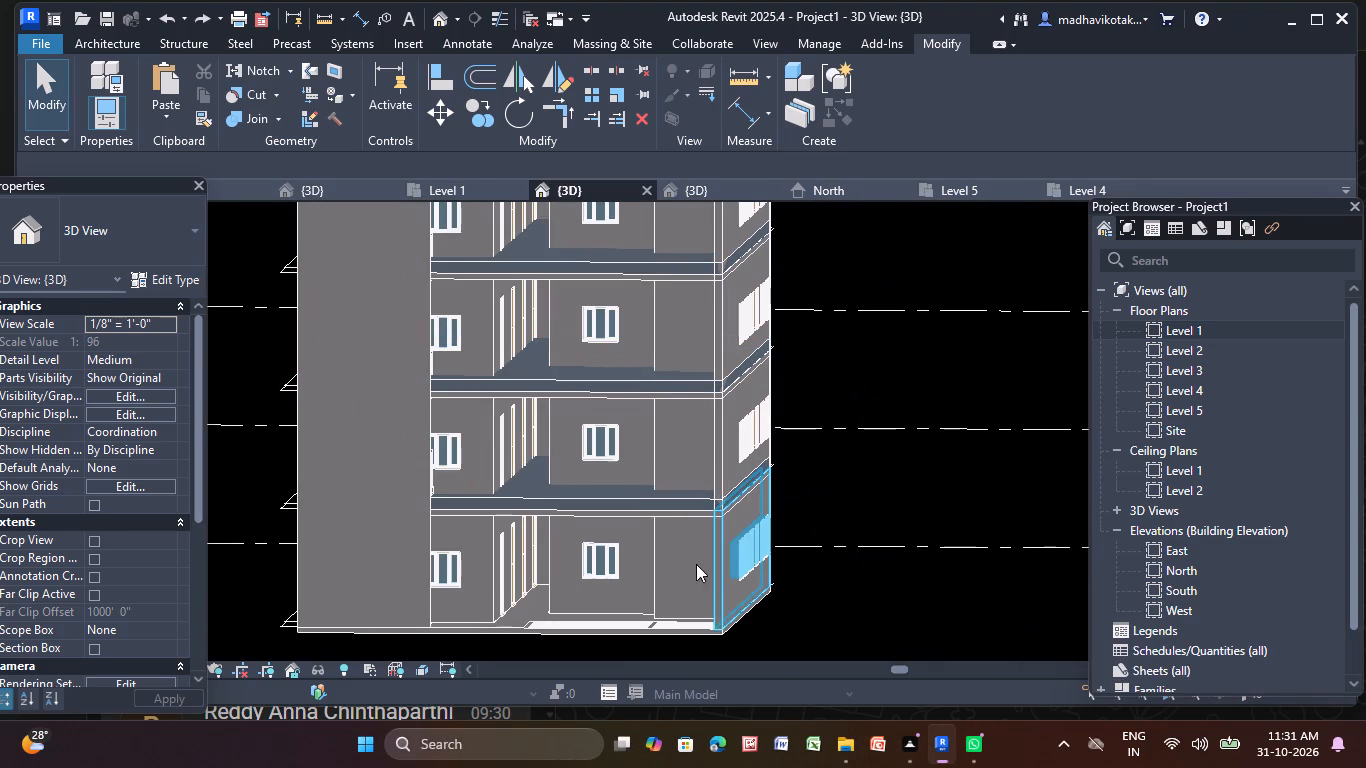
scroll(844, 584, down, 4)
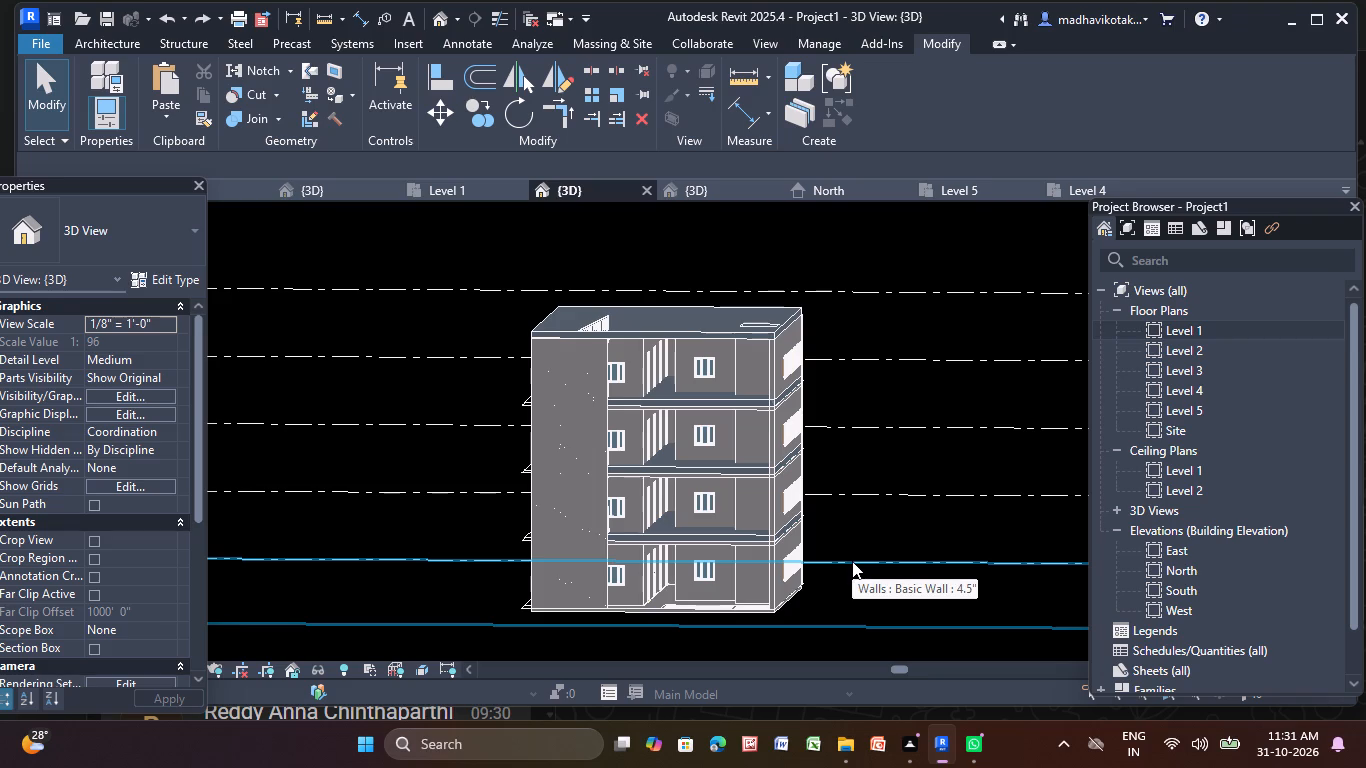
shift+middle_drag(877, 603, 898, 593)
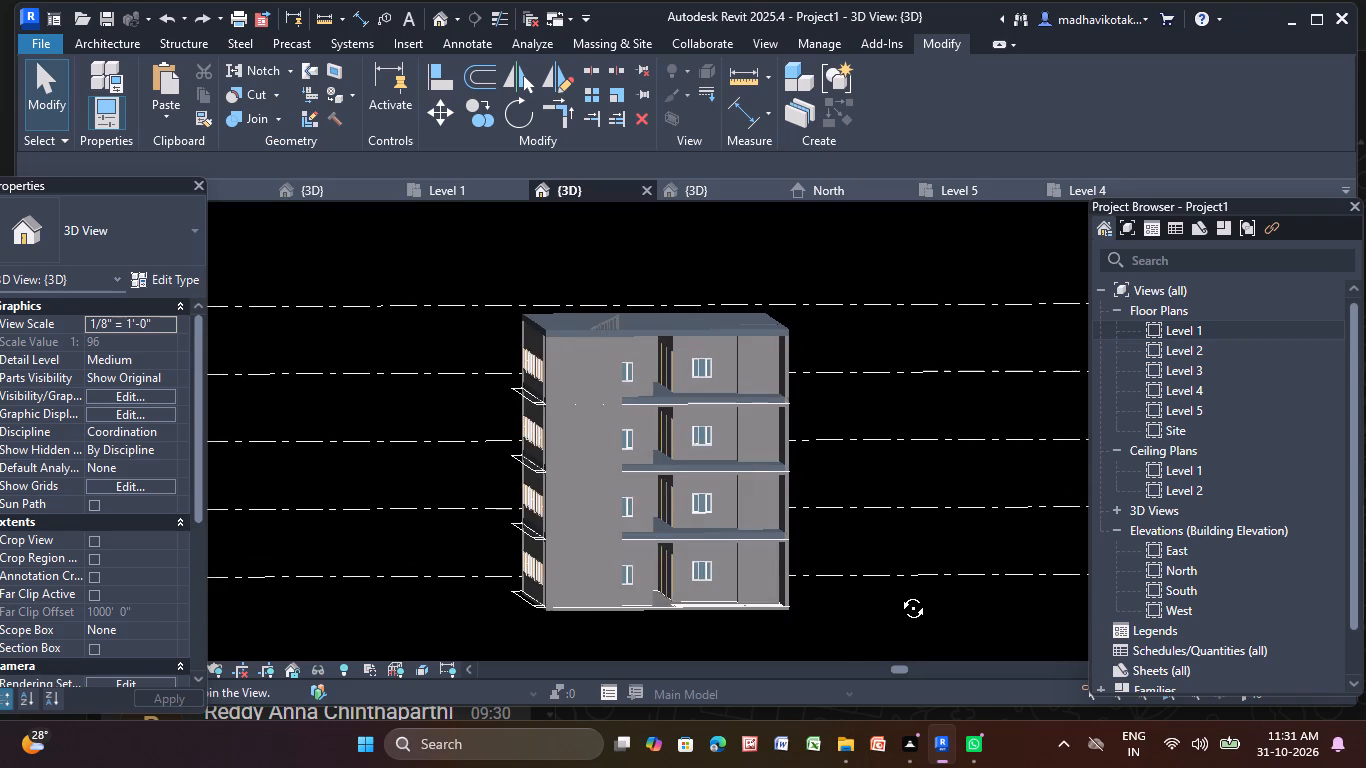
shift+middle_drag(898, 593, 888, 587)
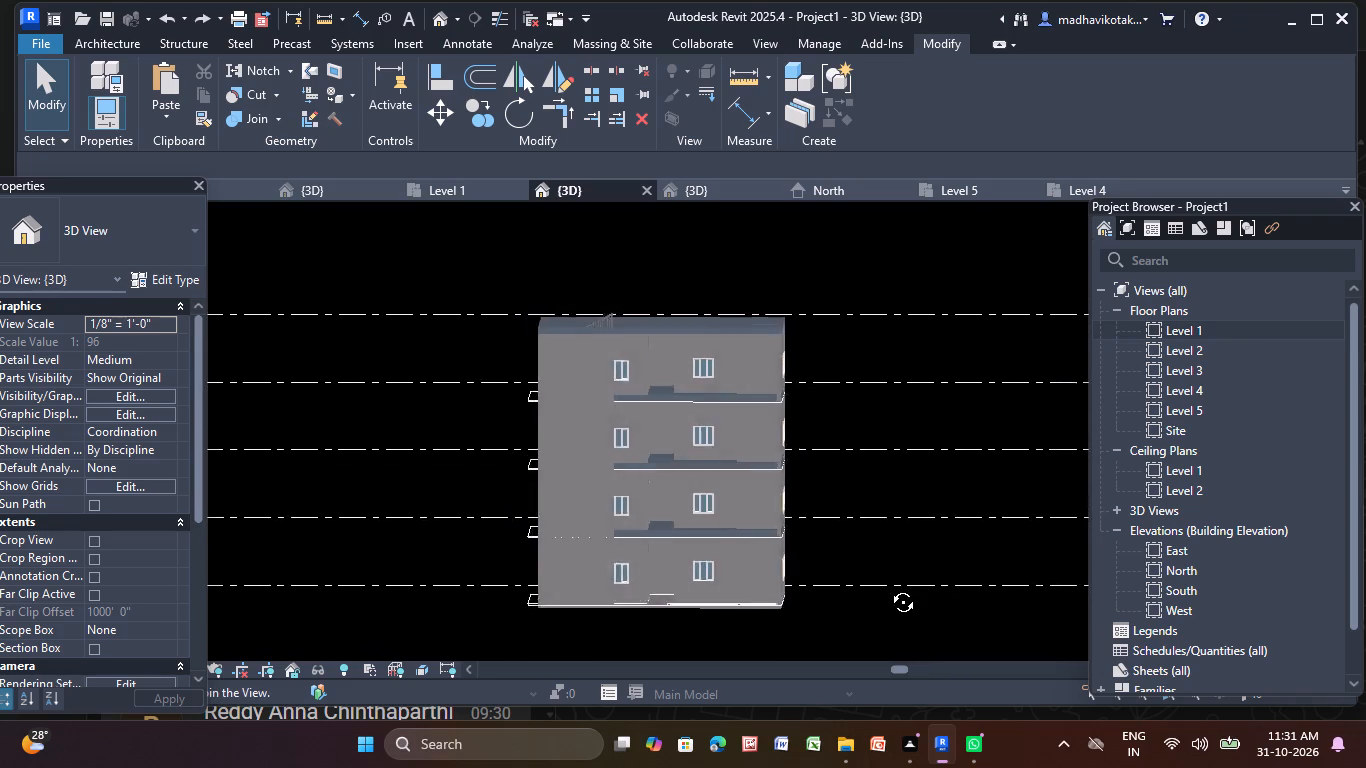
shift+middle_drag(888, 587, 921, 587)
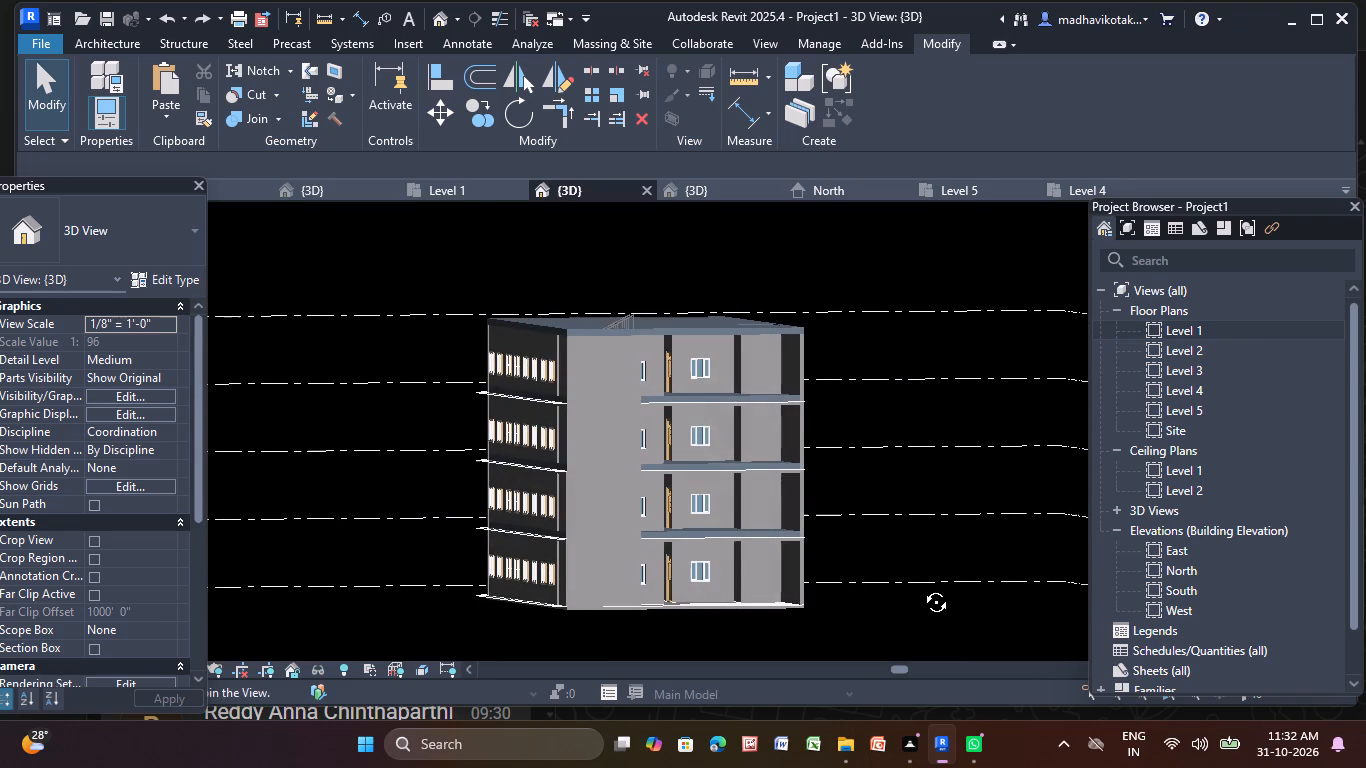
shift+middle_drag(921, 587, 890, 593)
Open the Level 1 floor plan.
double_click(1224, 334)
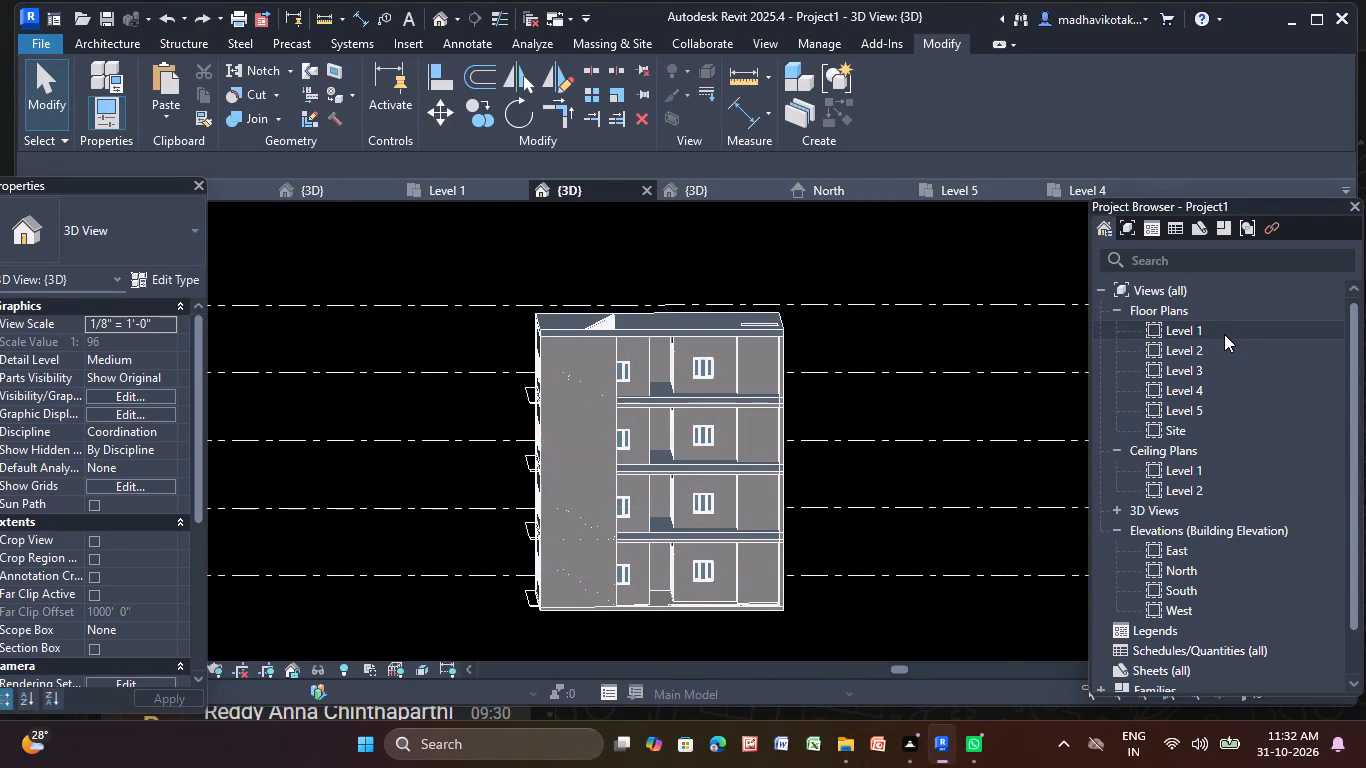
scroll(924, 493, down, 18)
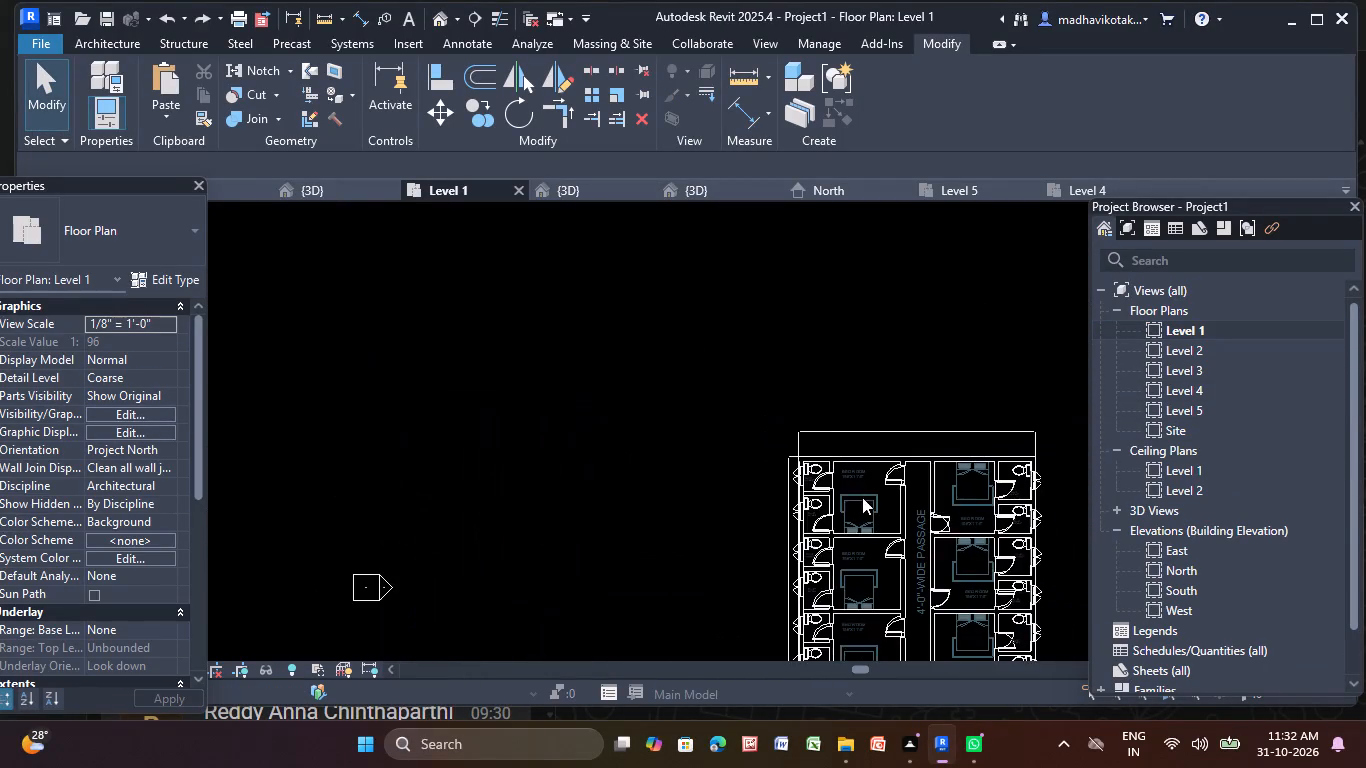
Start an in-place model component in the Generic Models category, keeping the name Generic Models 1.
middle_drag(860, 497, 602, 295)
scroll(676, 499, up, 4)
scroll(485, 427, up, 5)
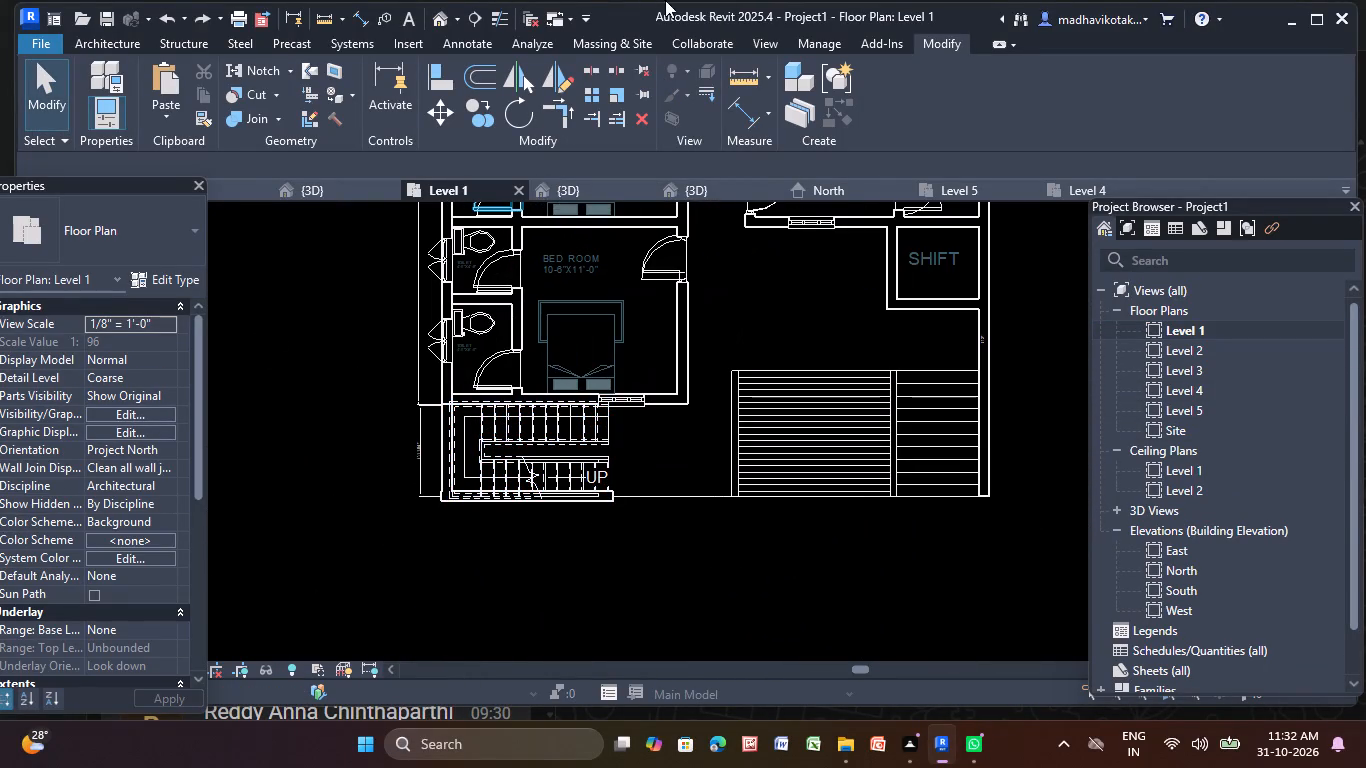
click(112, 40)
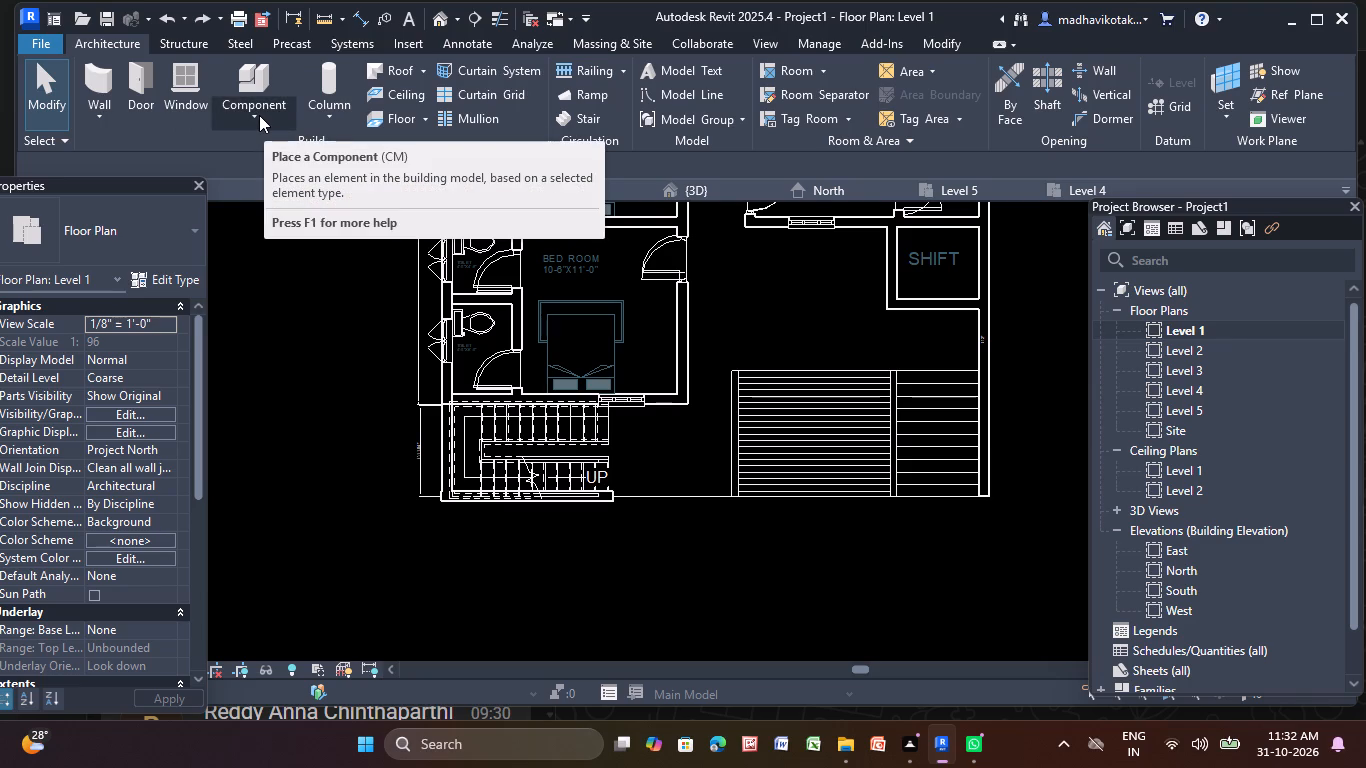
click(259, 115)
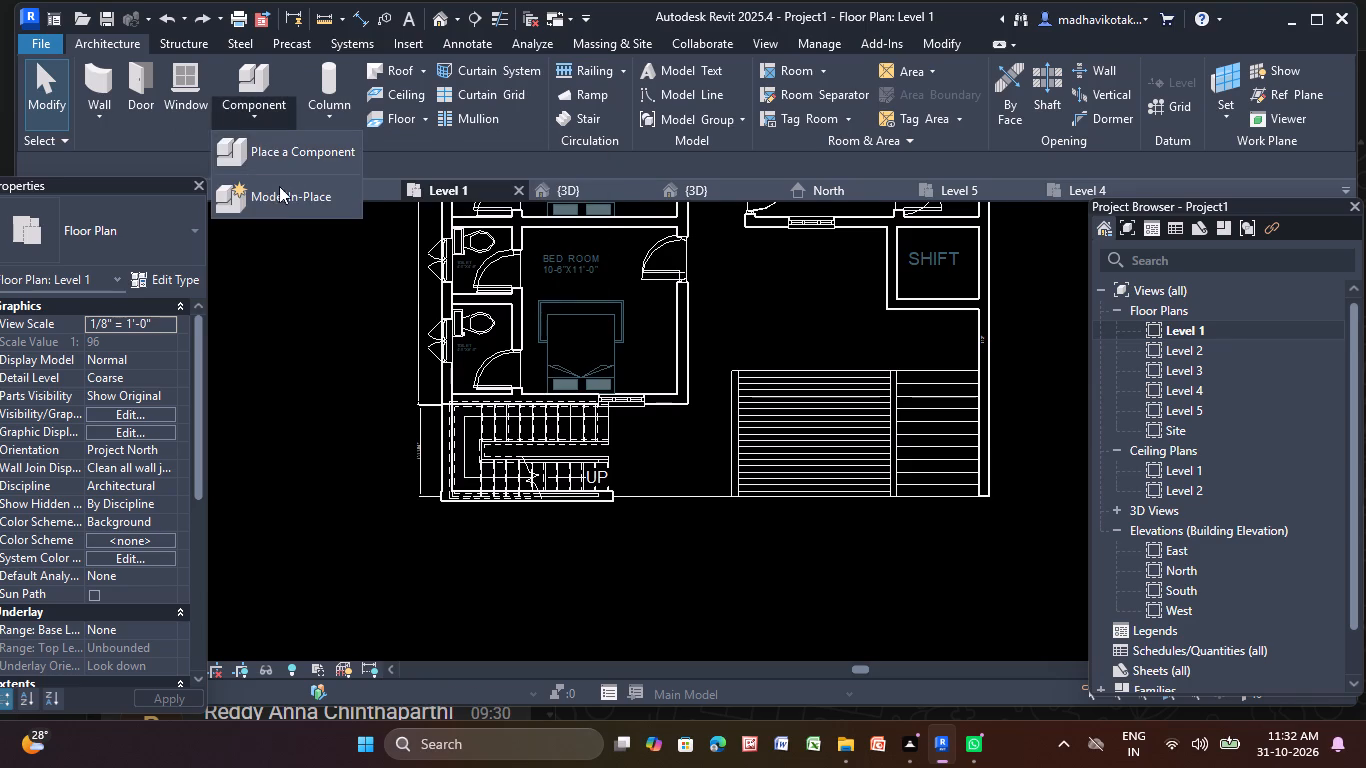
click(273, 197)
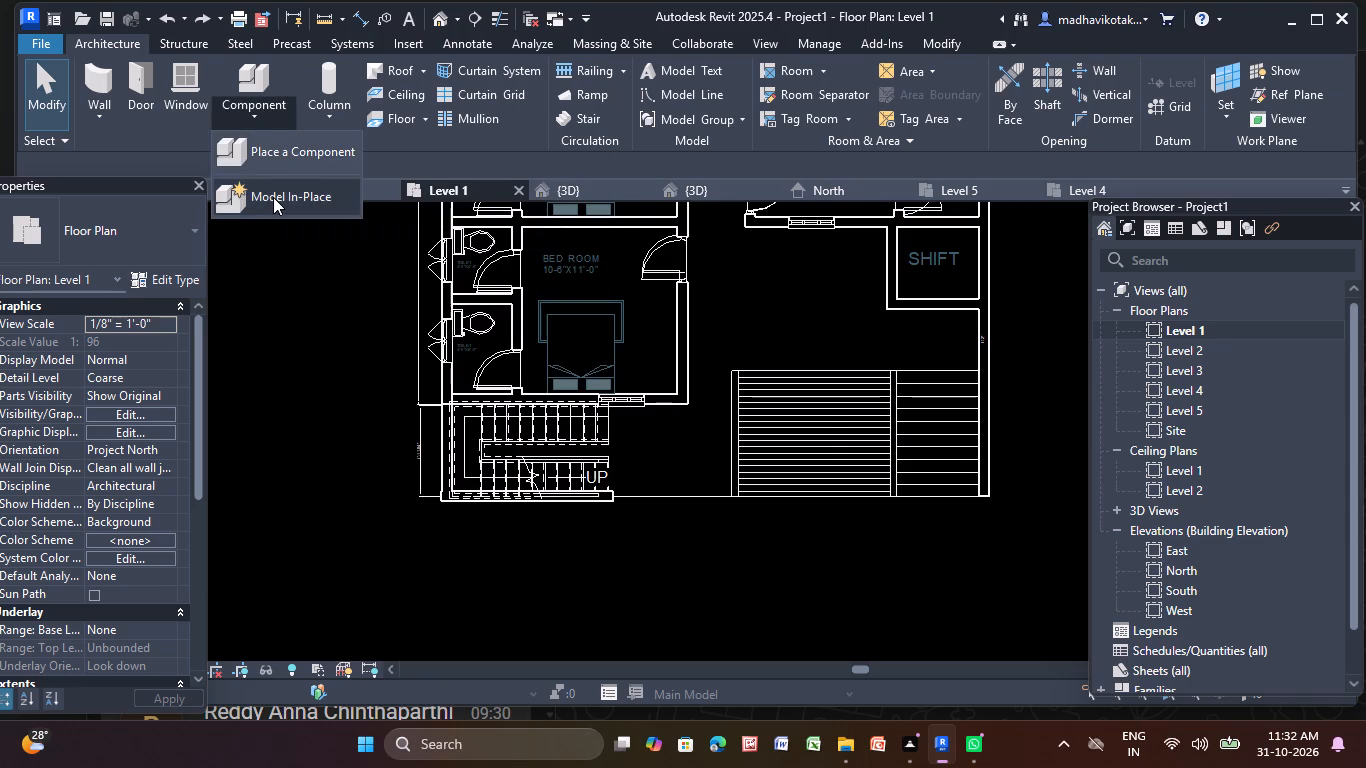
scroll(654, 276, down, 5)
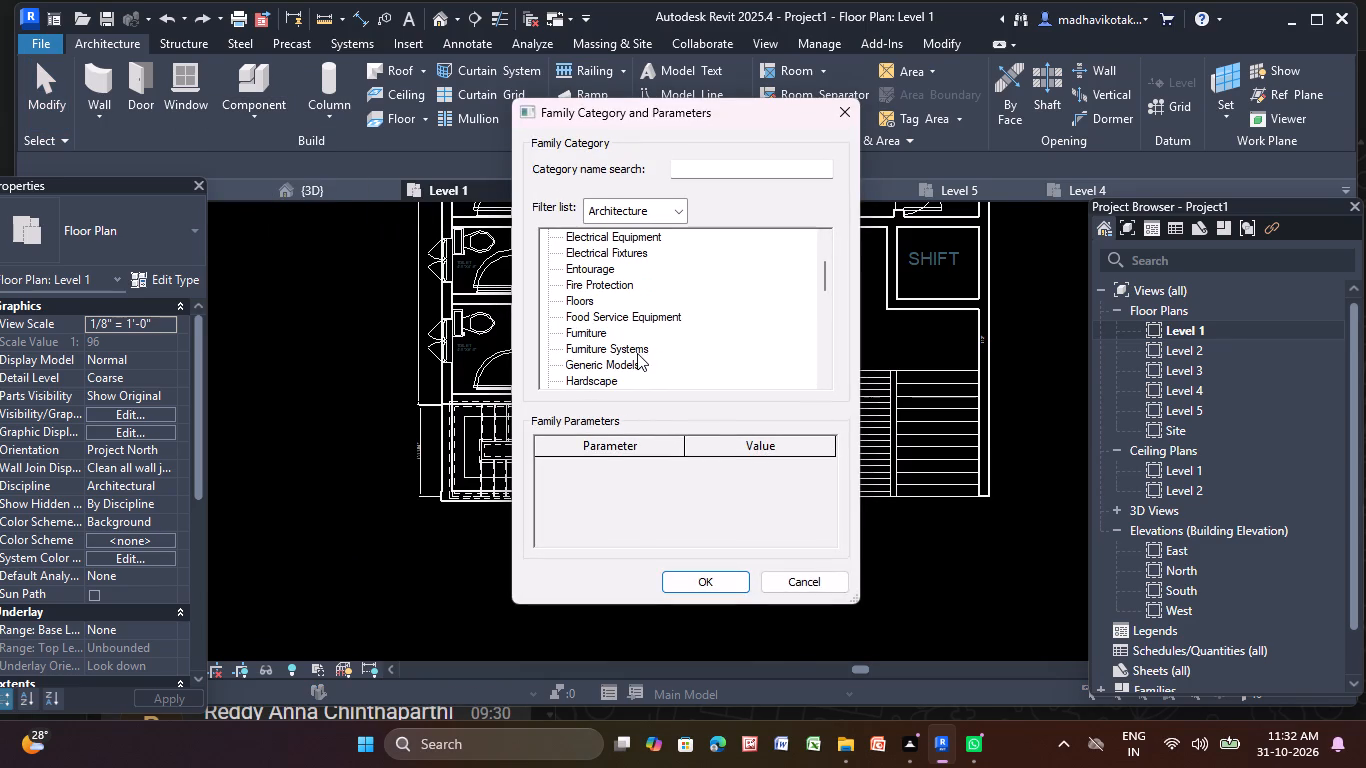
click(631, 359)
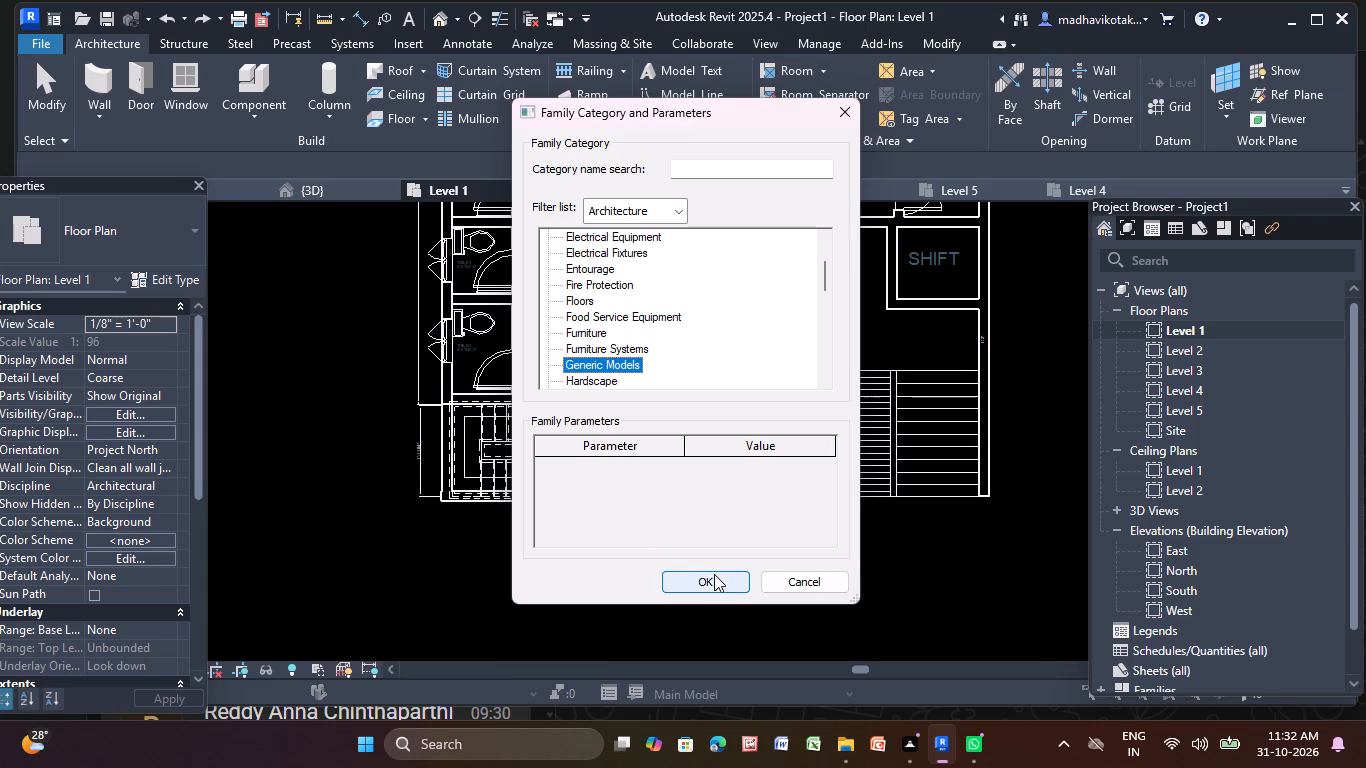
click(710, 578)
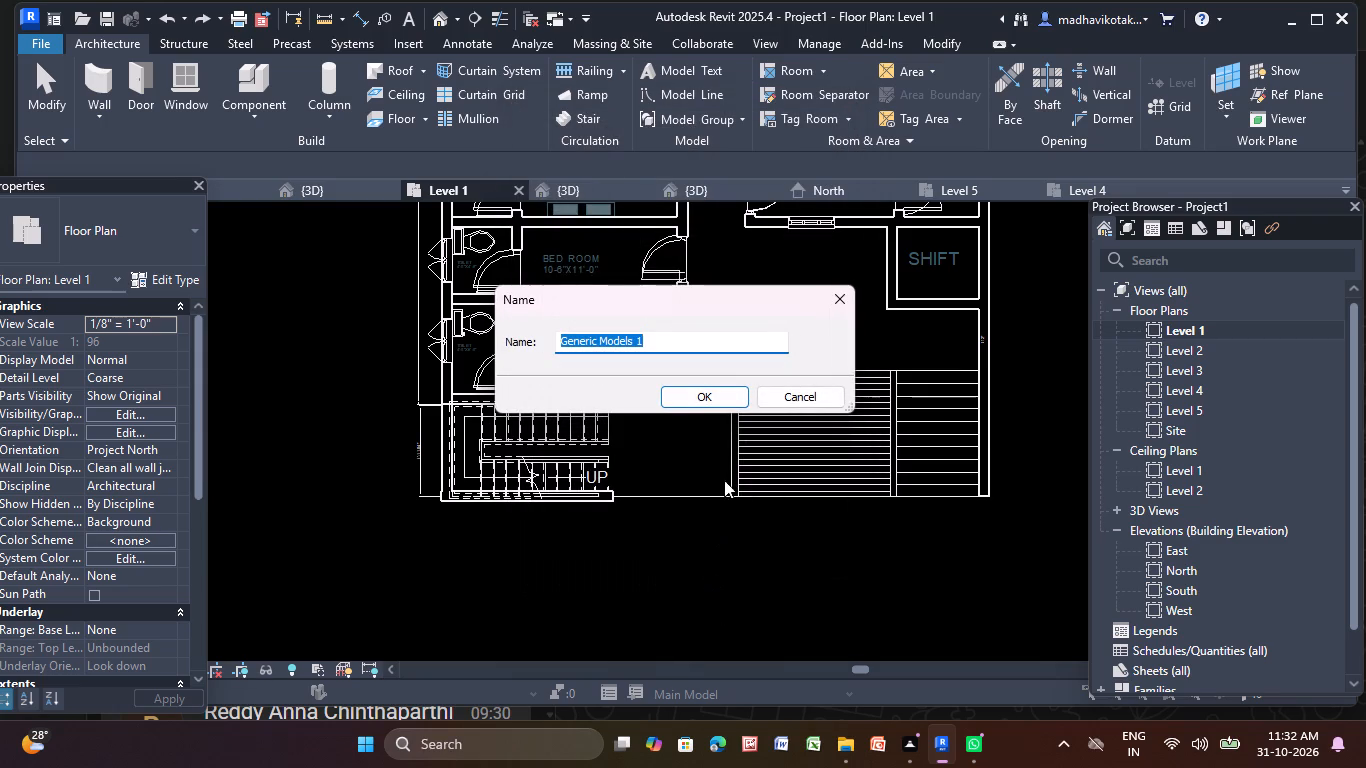
click(697, 398)
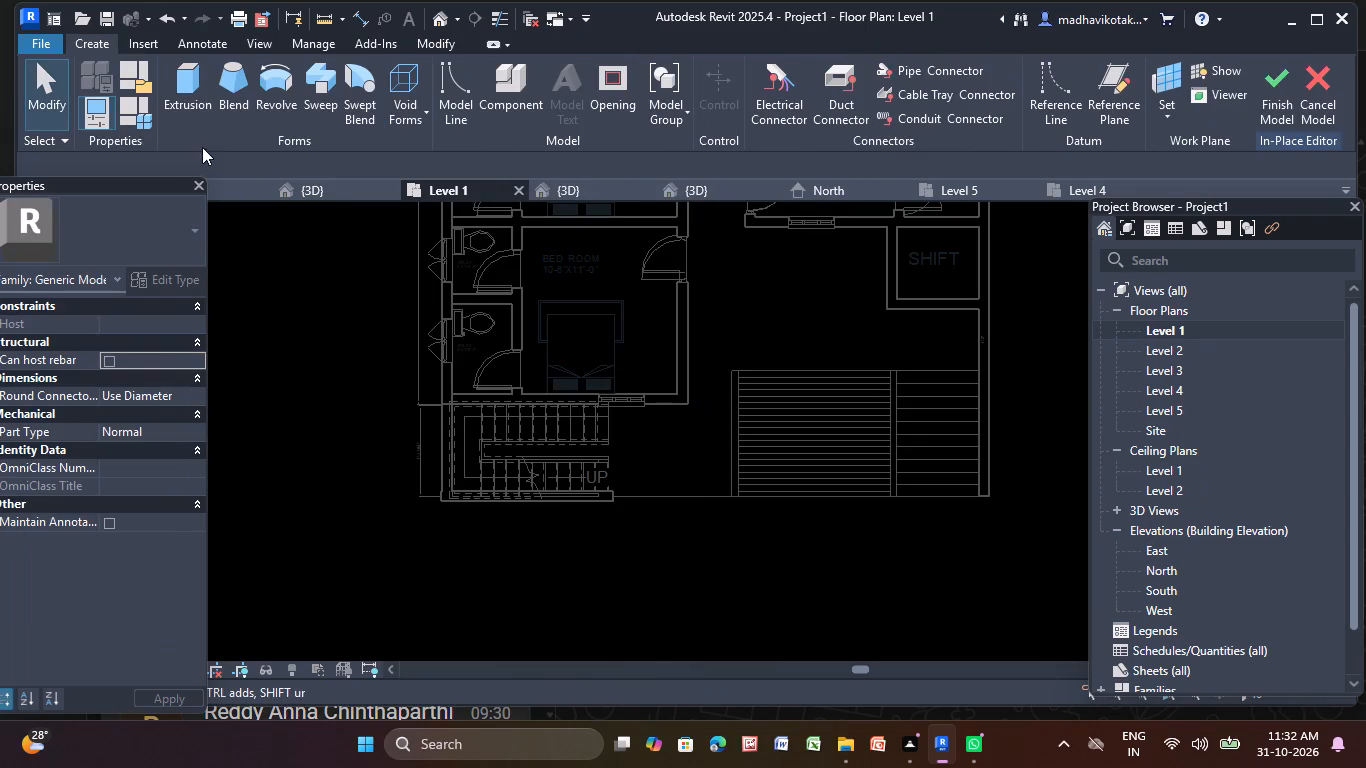
Start an extrusion on the outer face of the staircase's 9" wall as its work plane, and open the North elevation for sketching.
click(188, 69)
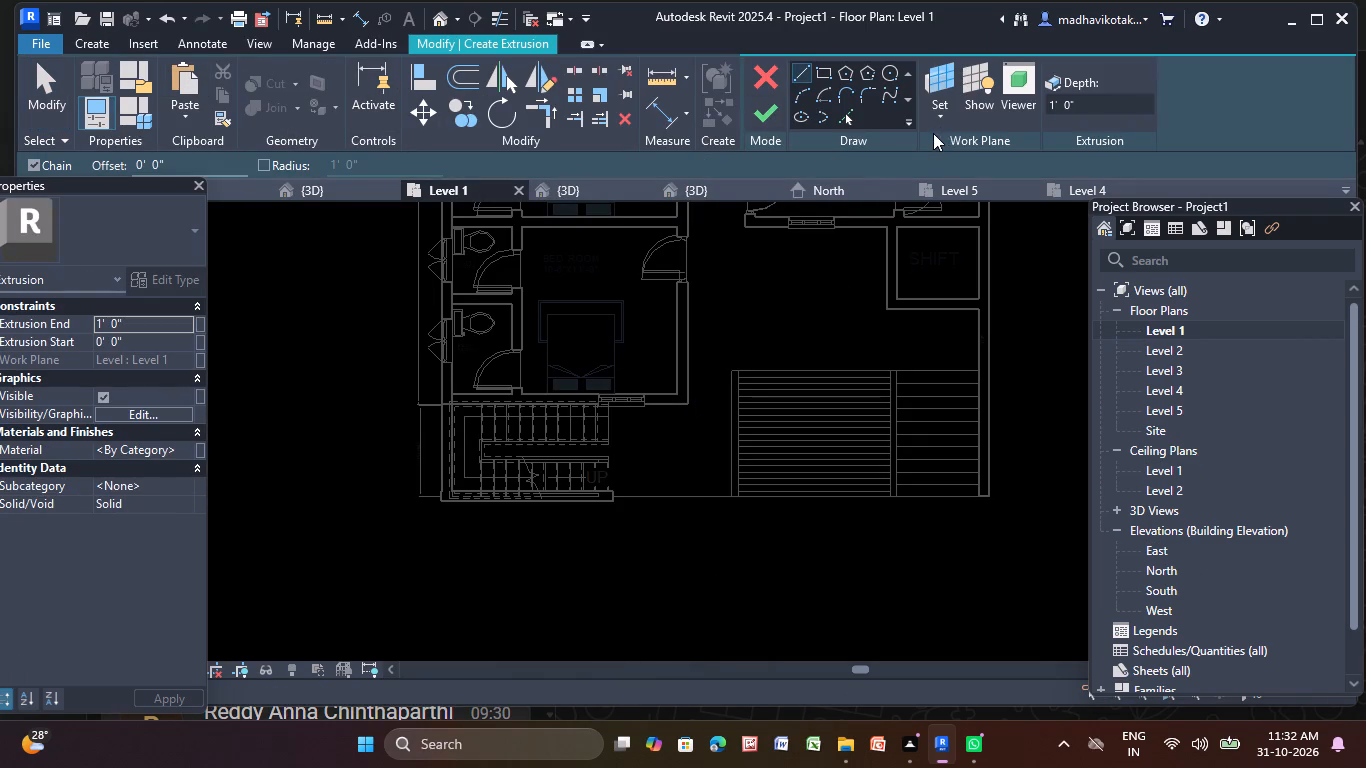
click(943, 123)
click(987, 188)
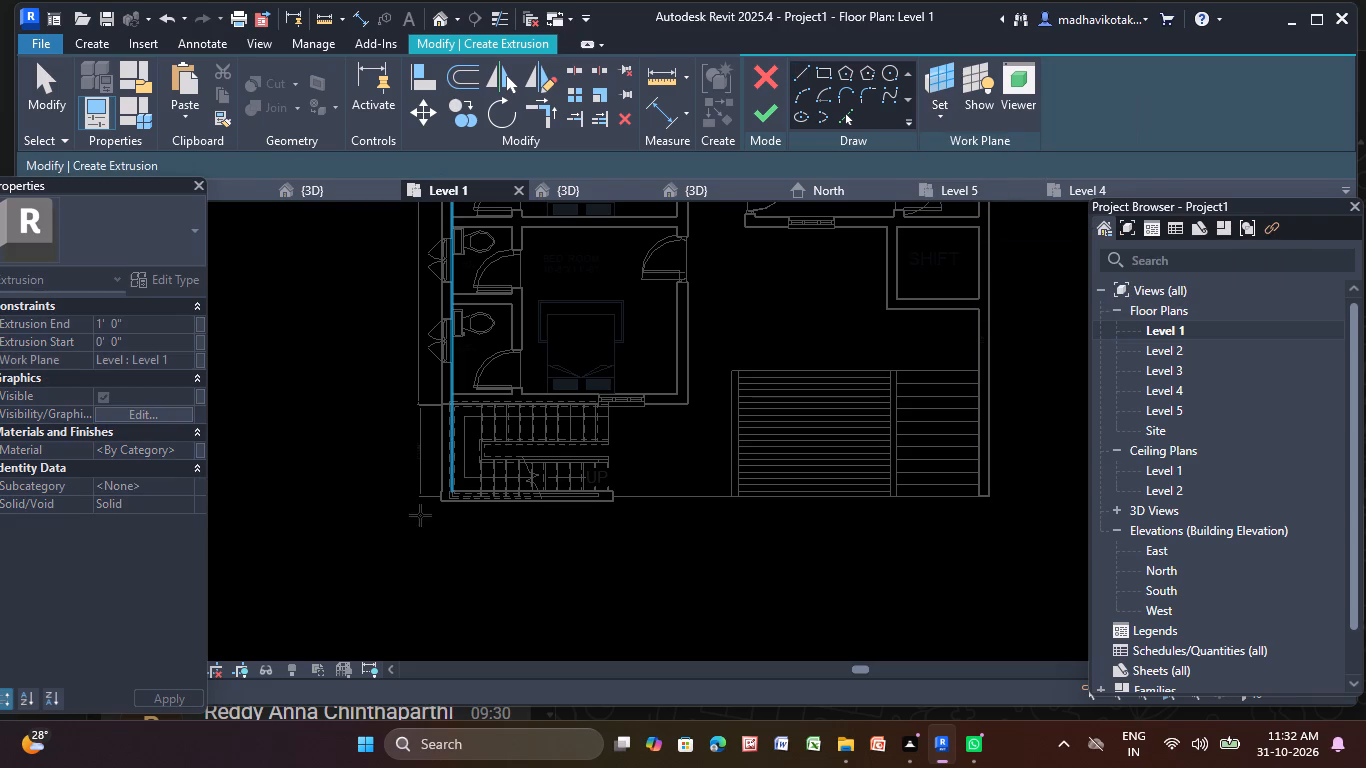
click(503, 504)
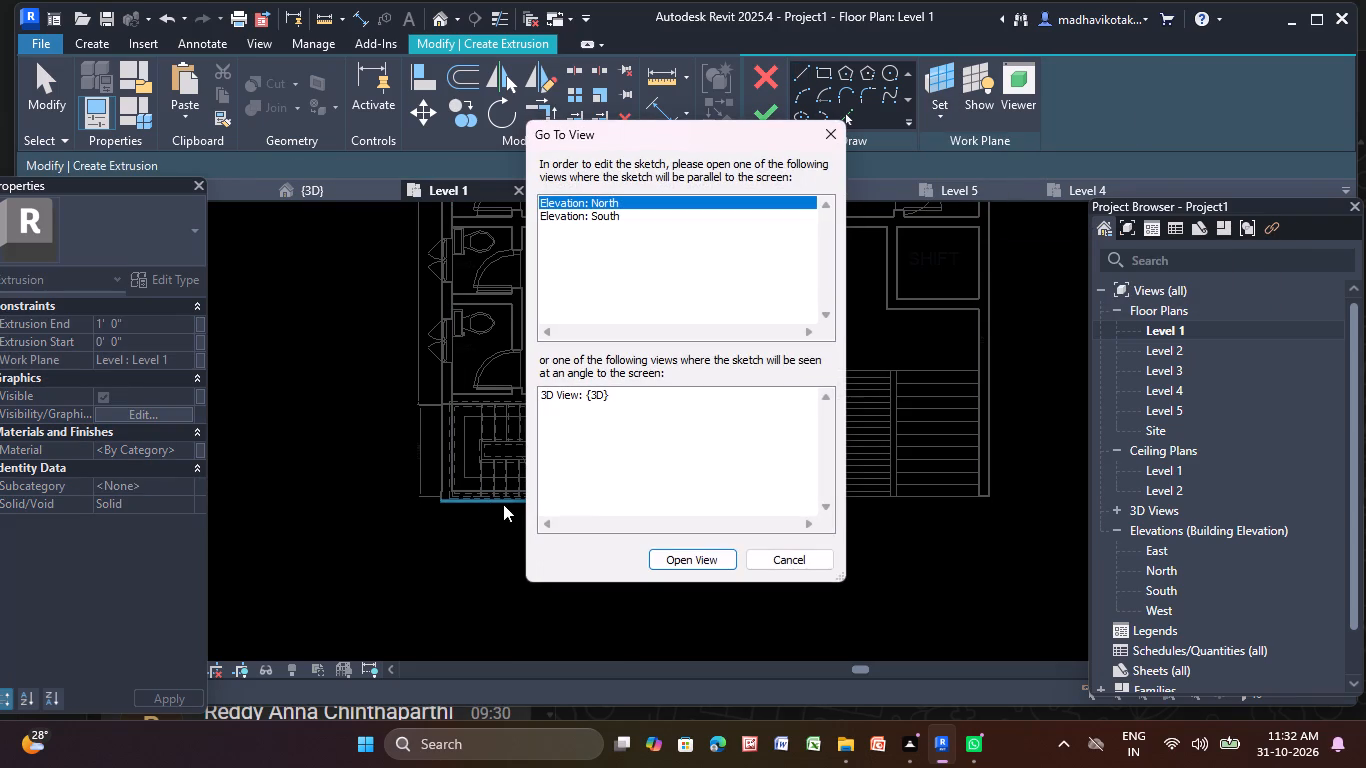
click(699, 559)
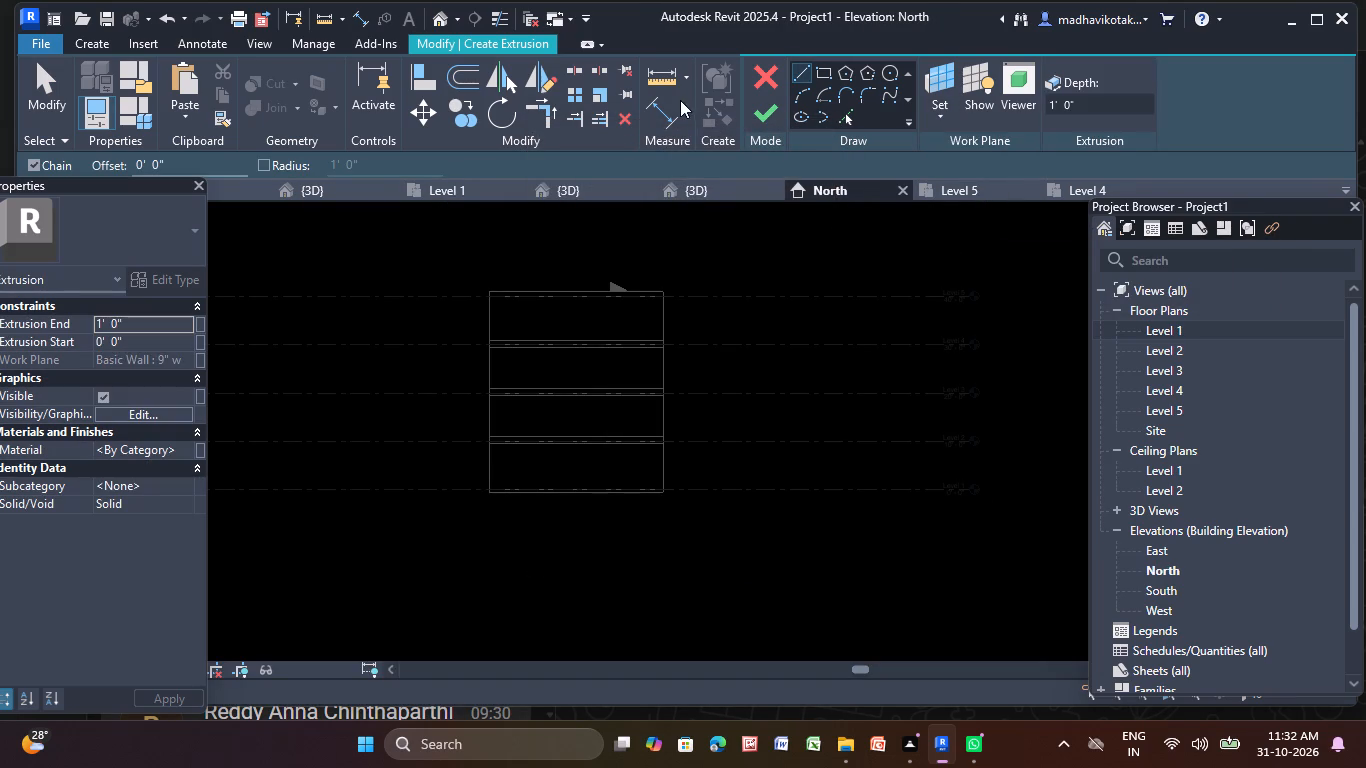
Extrude a rectangle about 11' 8" by 3' 3" at the wall's Level 1 base to 1' 0" depth and finish the in-place model.
click(826, 70)
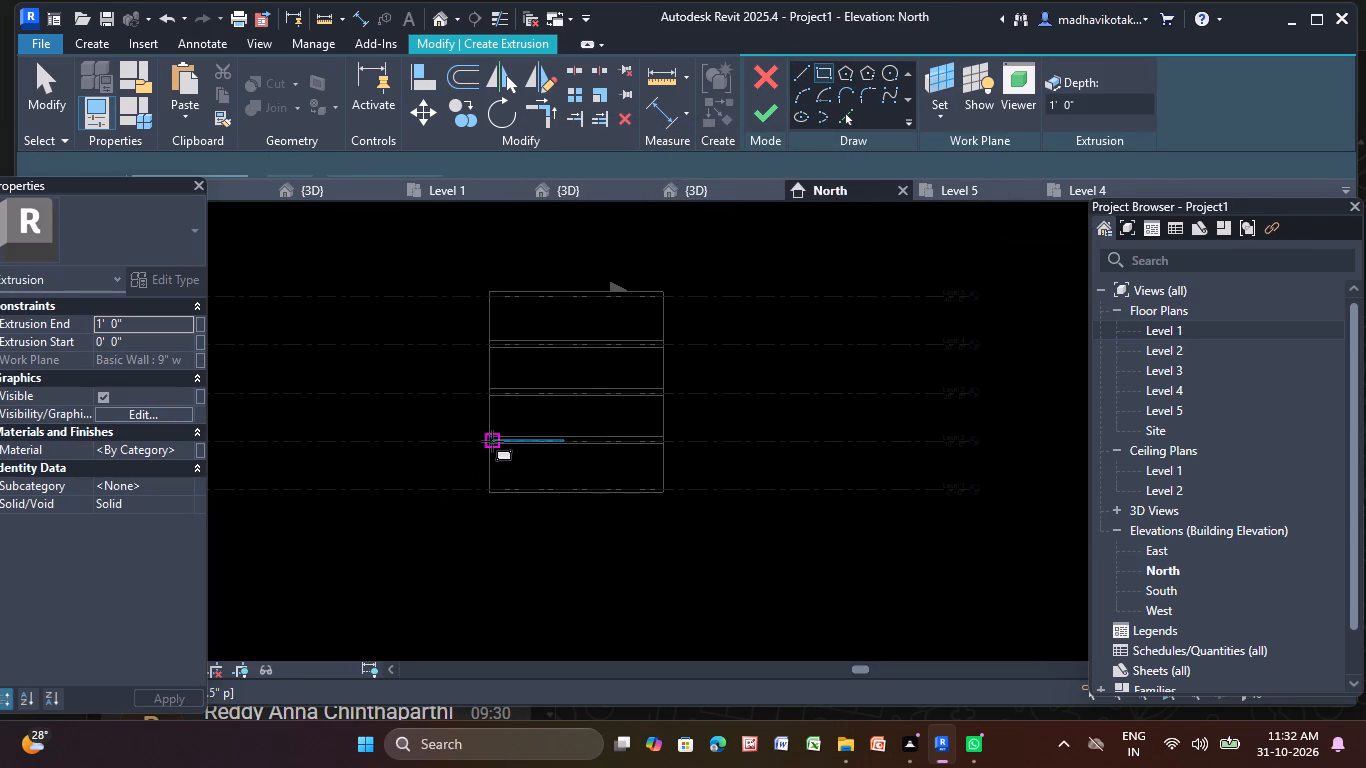
scroll(491, 484, up, 5)
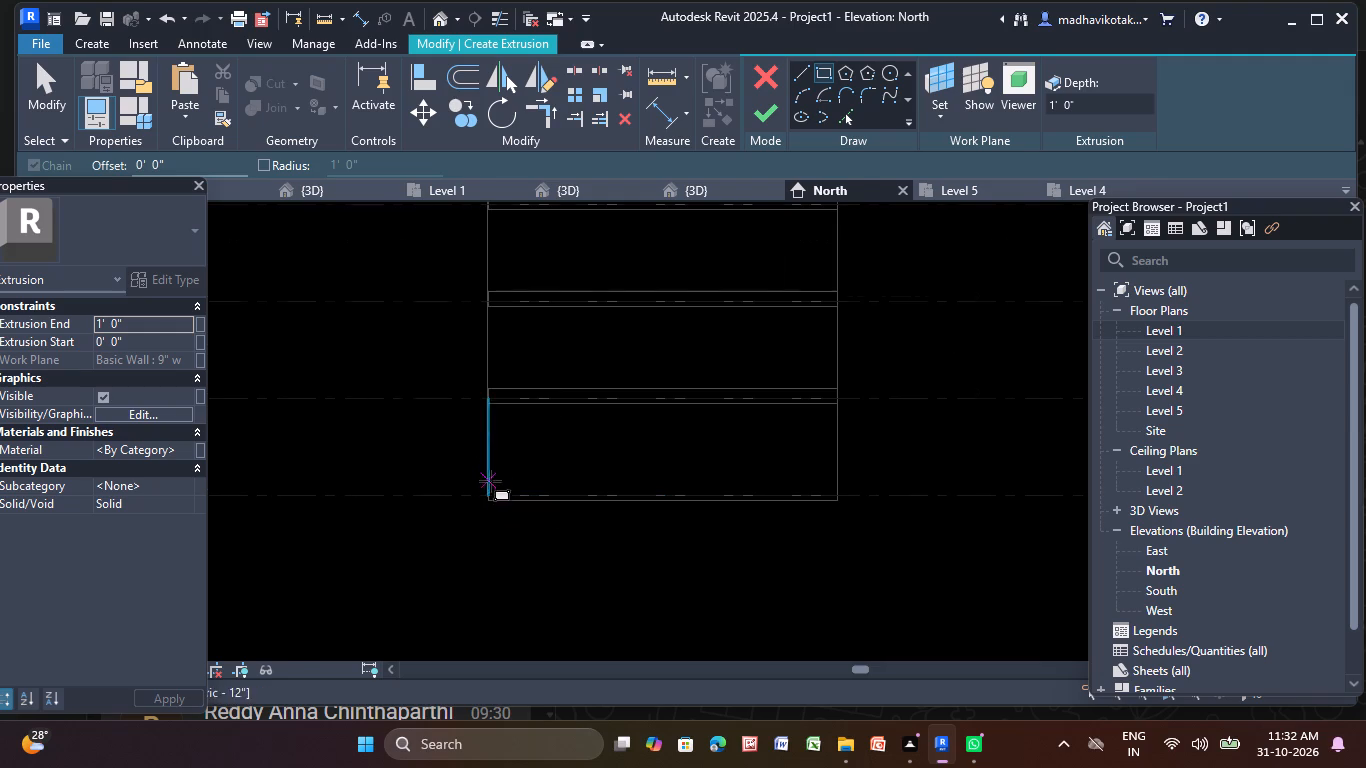
click(488, 471)
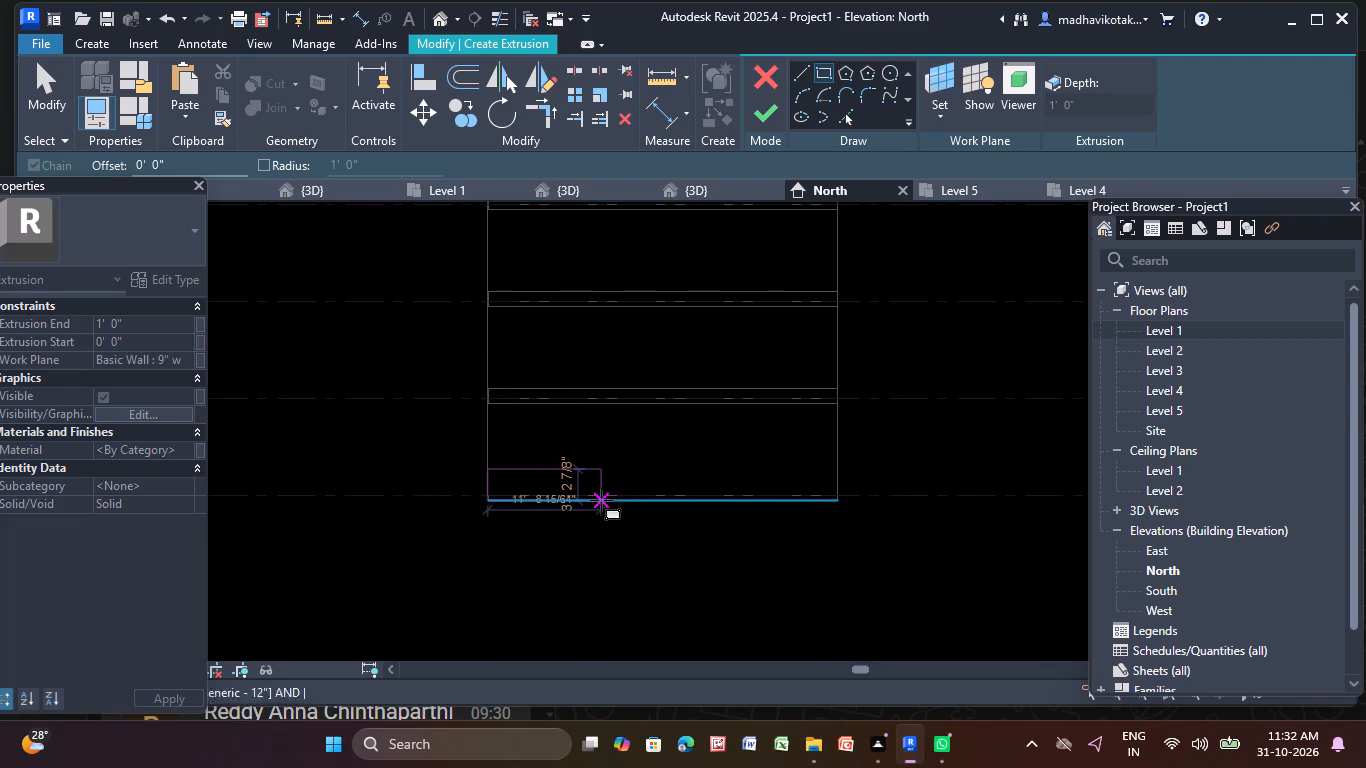
click(599, 499)
click(764, 117)
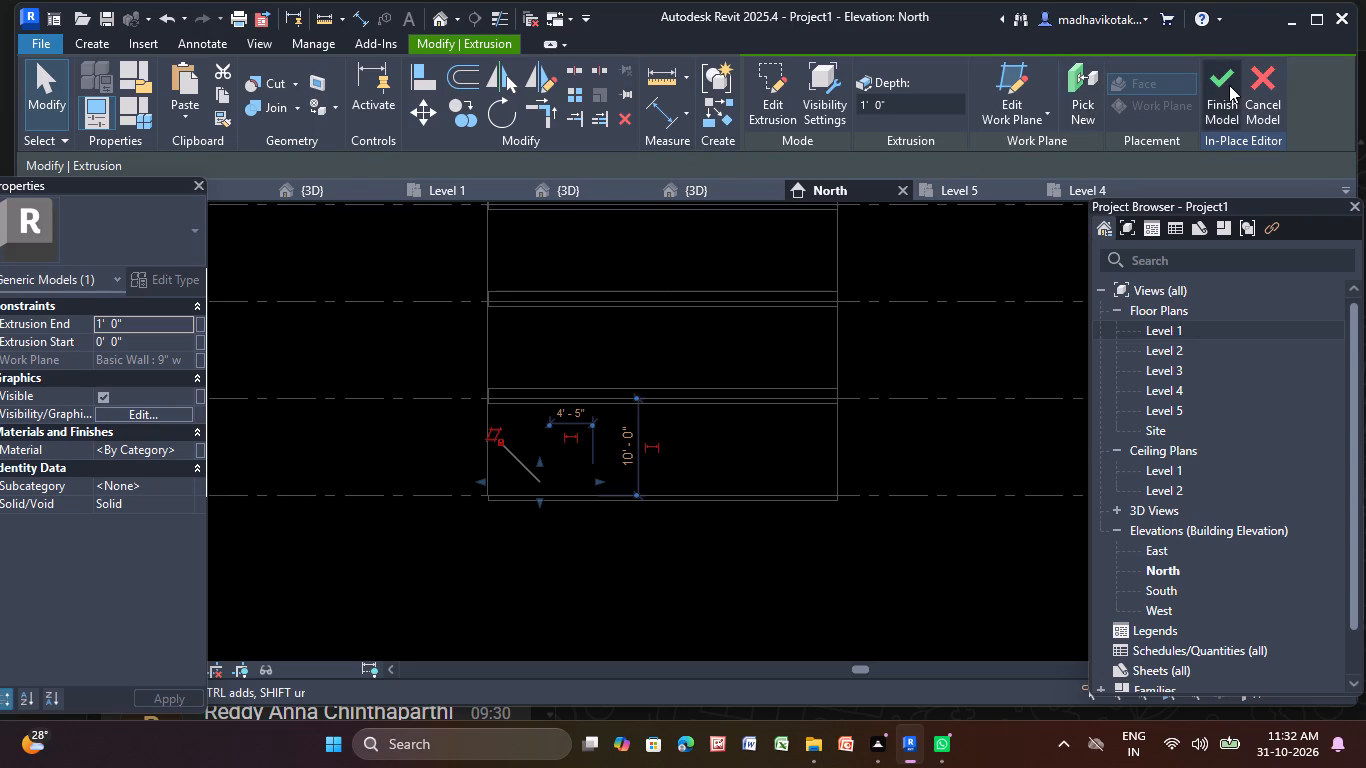
click(1227, 84)
Examine the staircase wall's base, the ground floor slab and the open frontage in 3D to locate the new extrusion.
scroll(632, 486, down, 5)
middle_drag(630, 486, 603, 502)
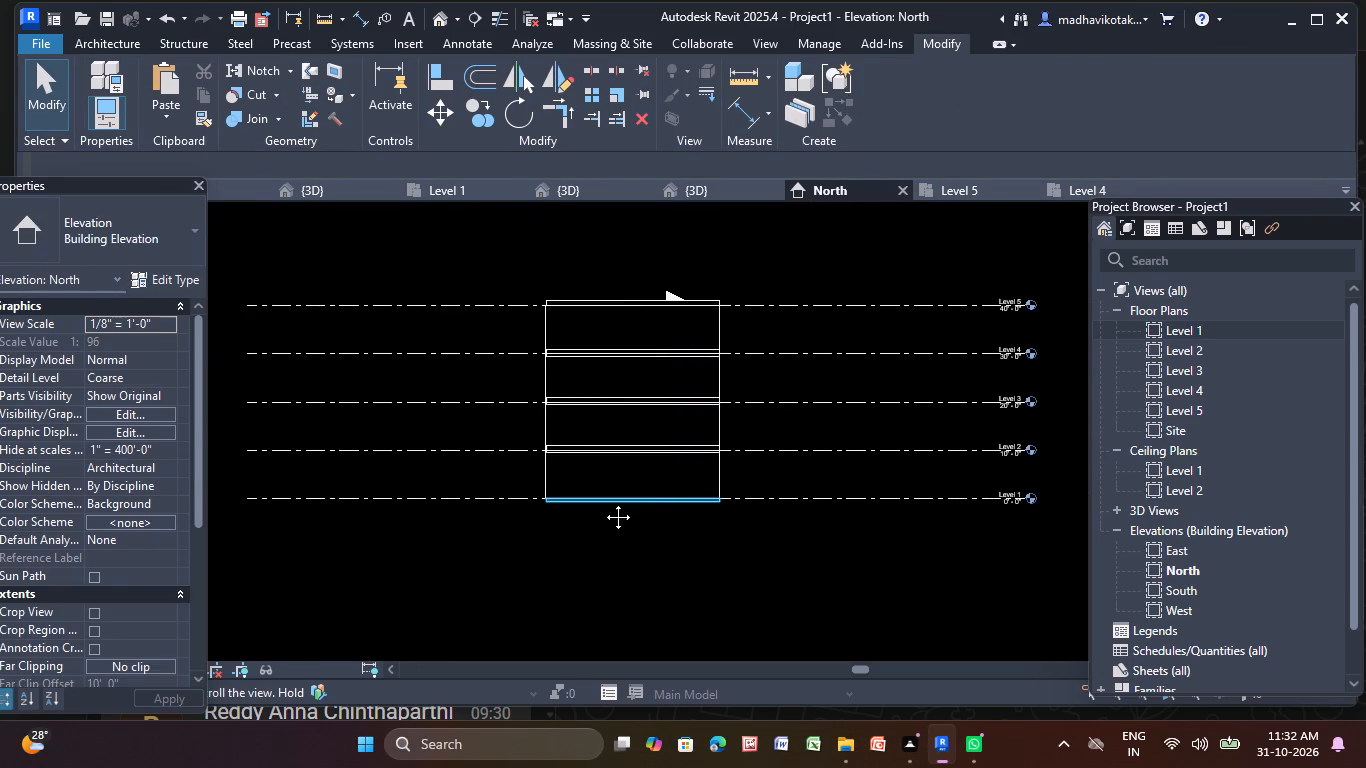
middle_drag(603, 502, 556, 523)
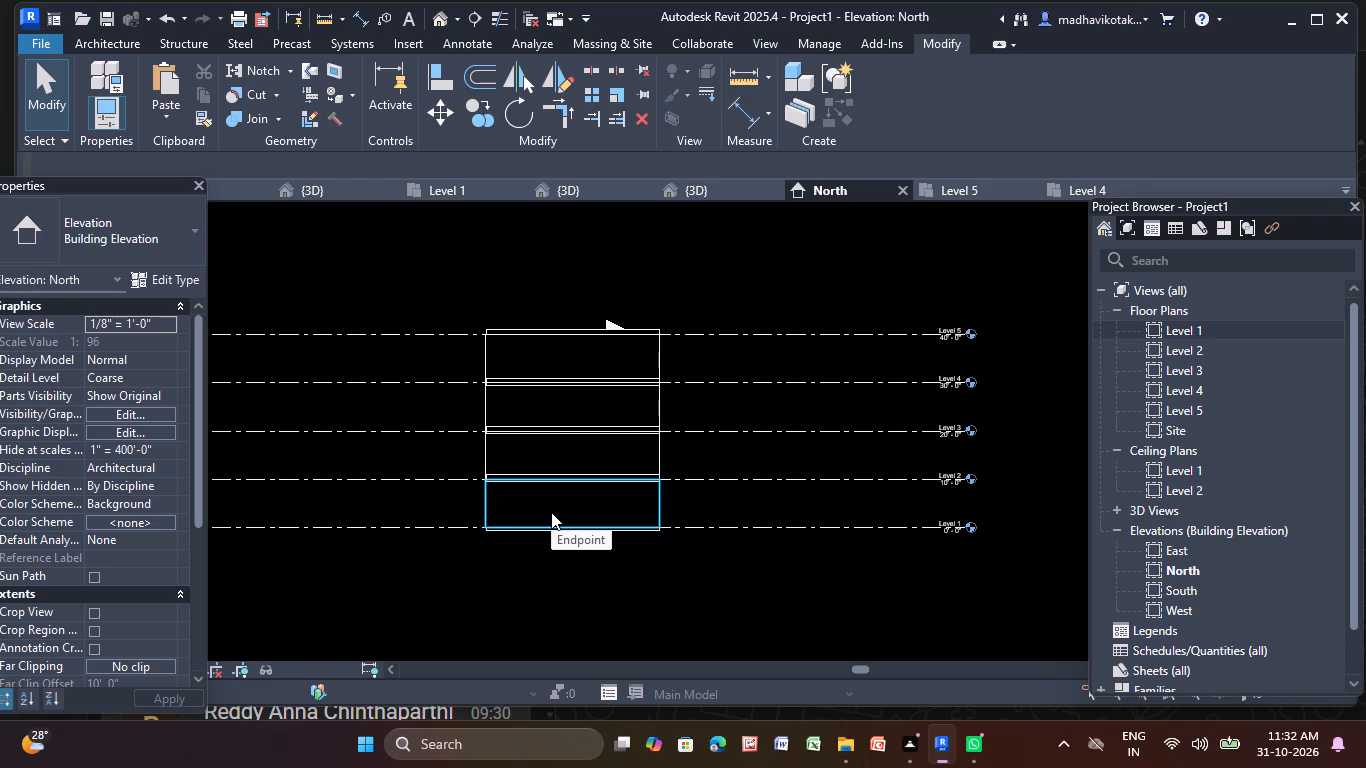
click(445, 23)
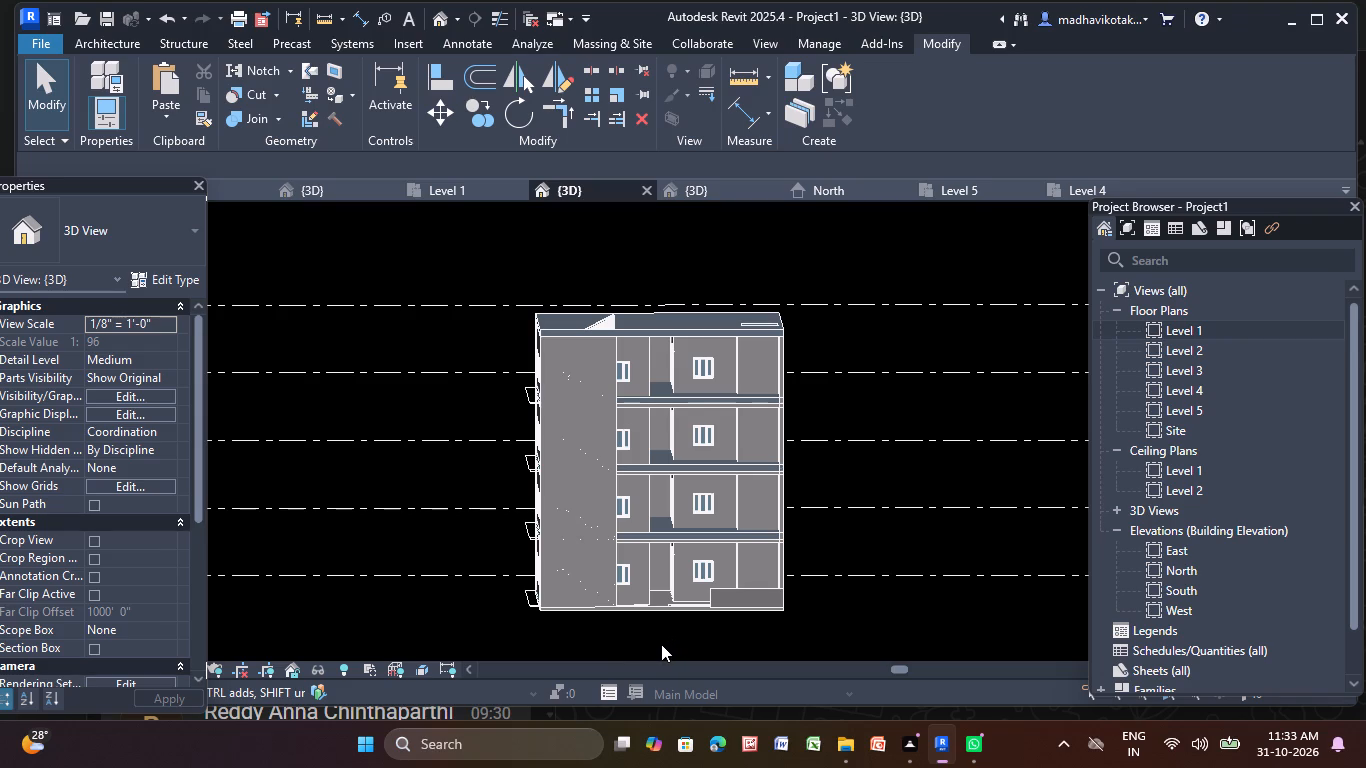
shift+middle_drag(661, 644, 539, 647)
scroll(488, 554, up, 11)
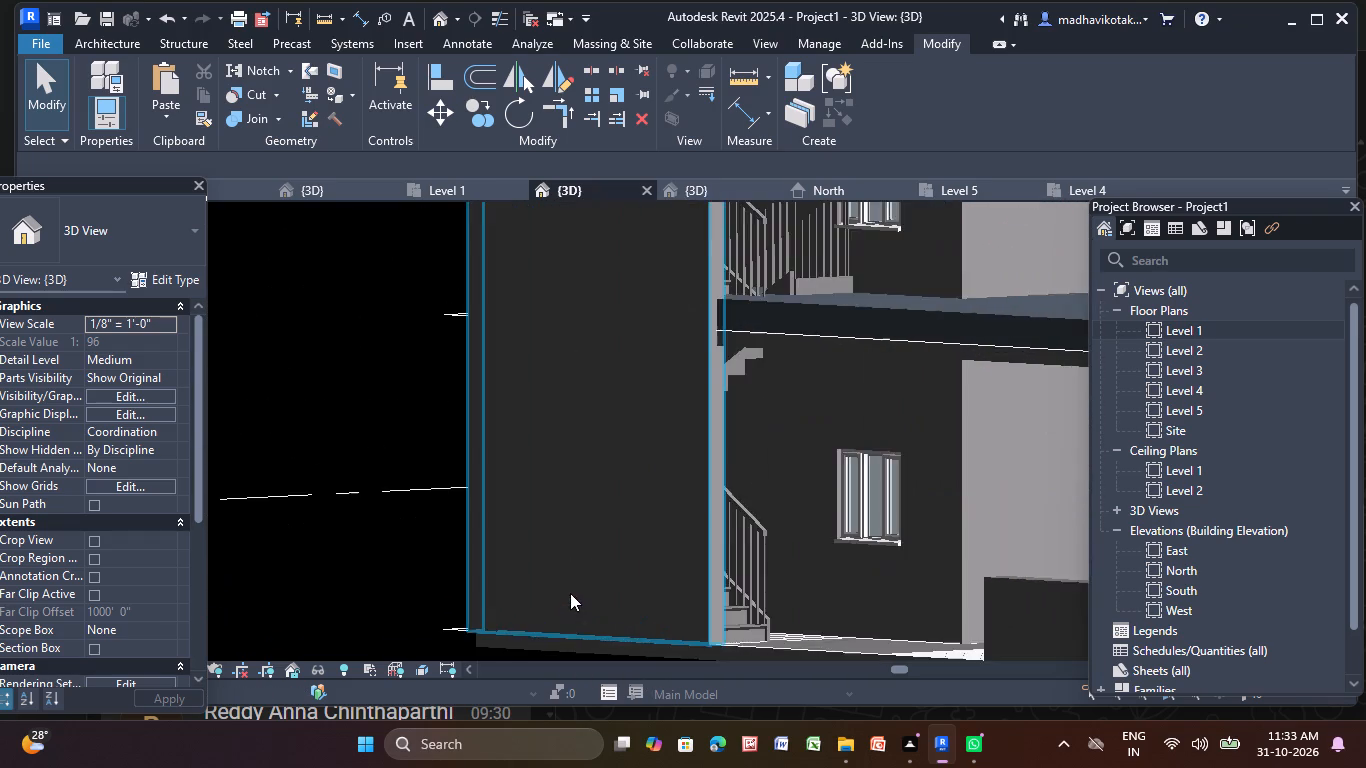
middle_drag(569, 593, 529, 435)
scroll(514, 451, up, 5)
shift+middle_drag(545, 475, 494, 530)
click(808, 321)
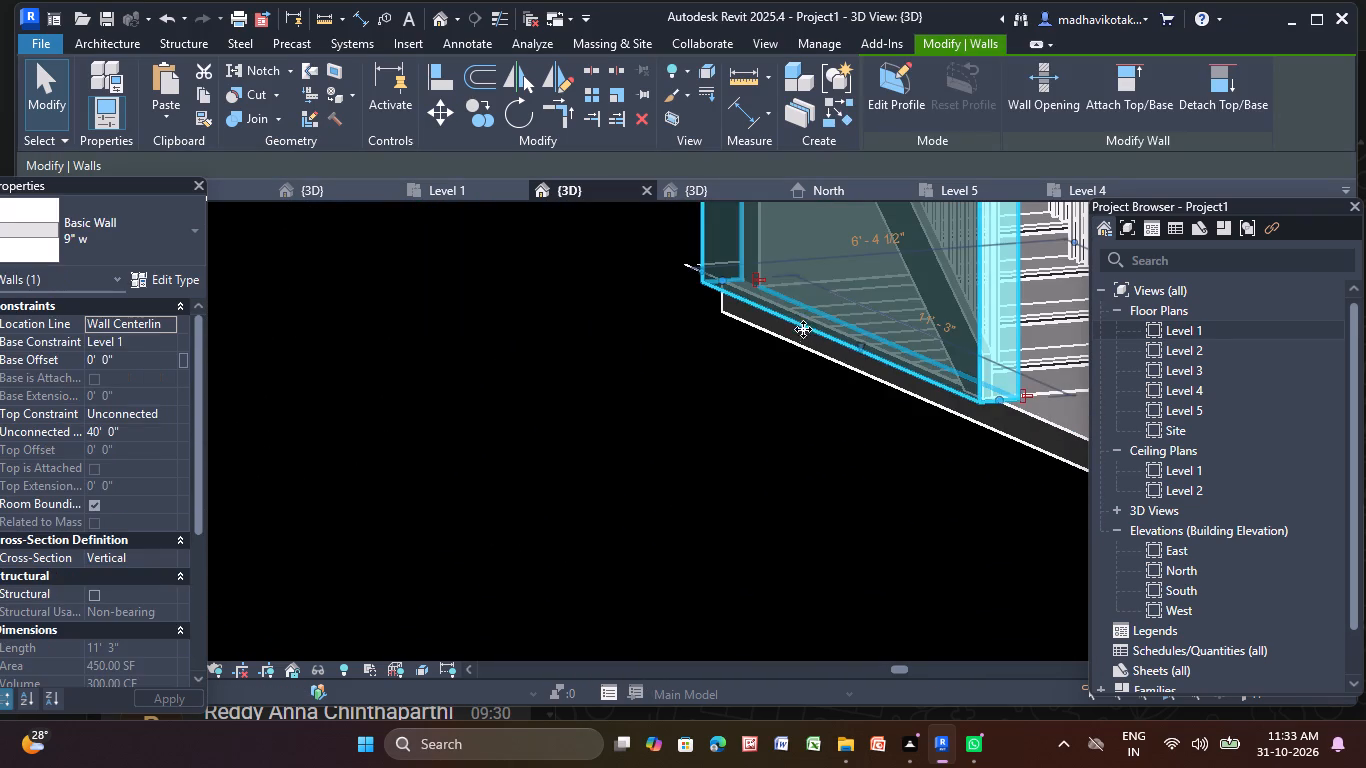
key(Escape)
key(Escape)
scroll(760, 385, down, 3)
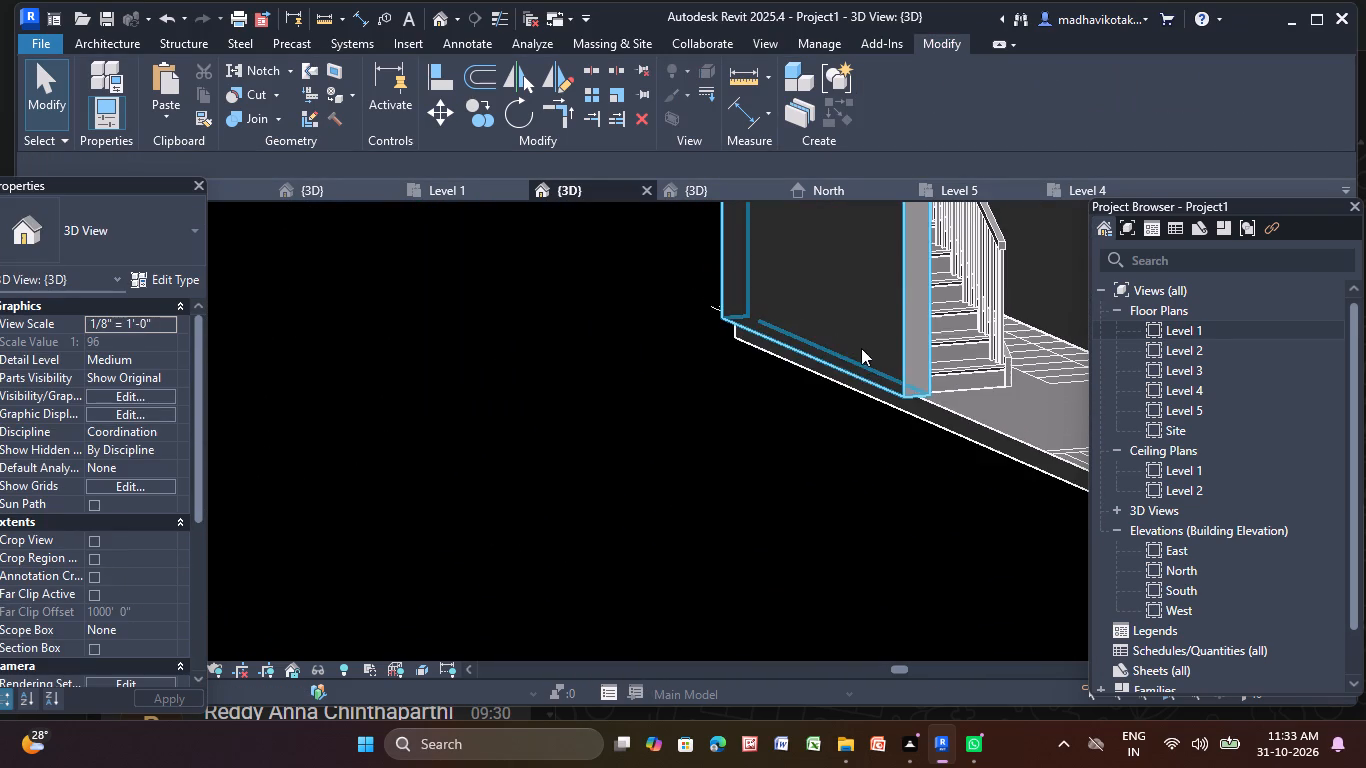
shift+middle_drag(750, 440, 888, 408)
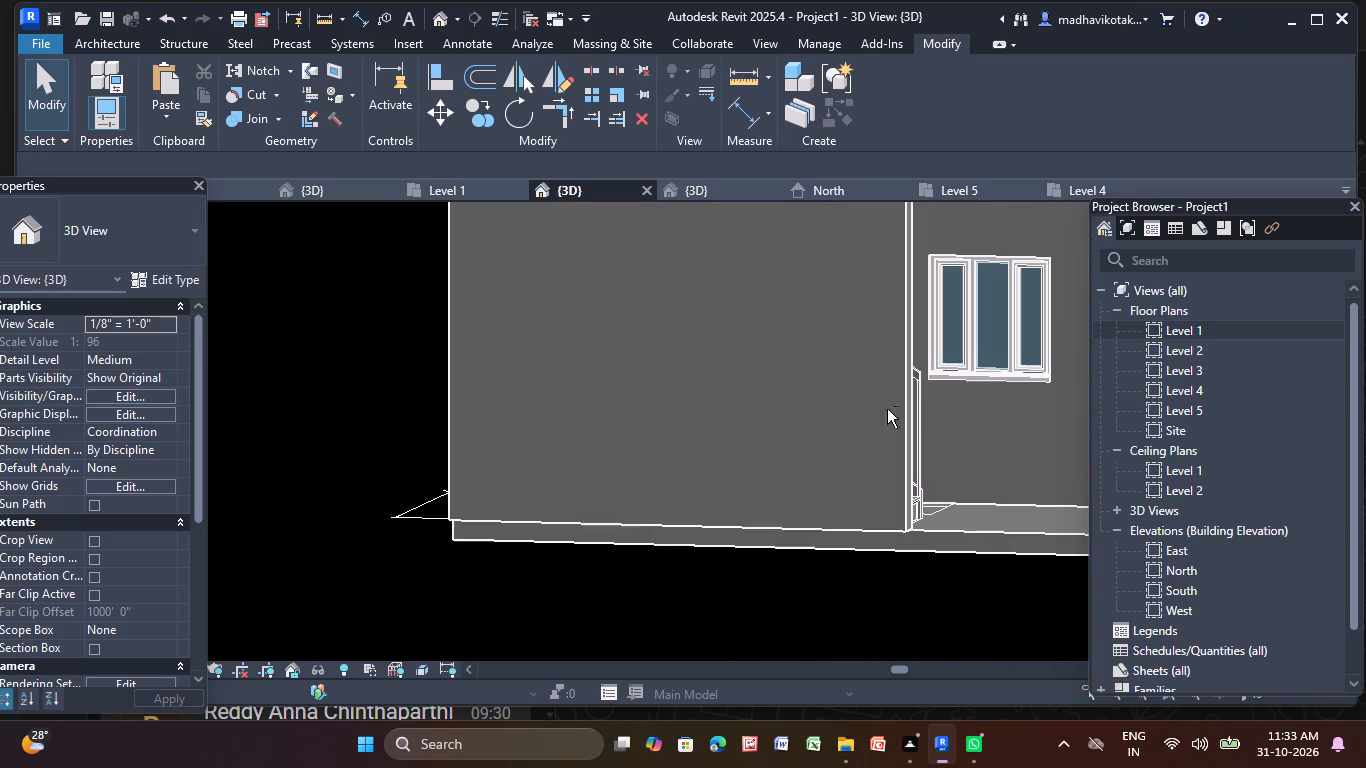
scroll(682, 541, down, 3)
click(888, 542)
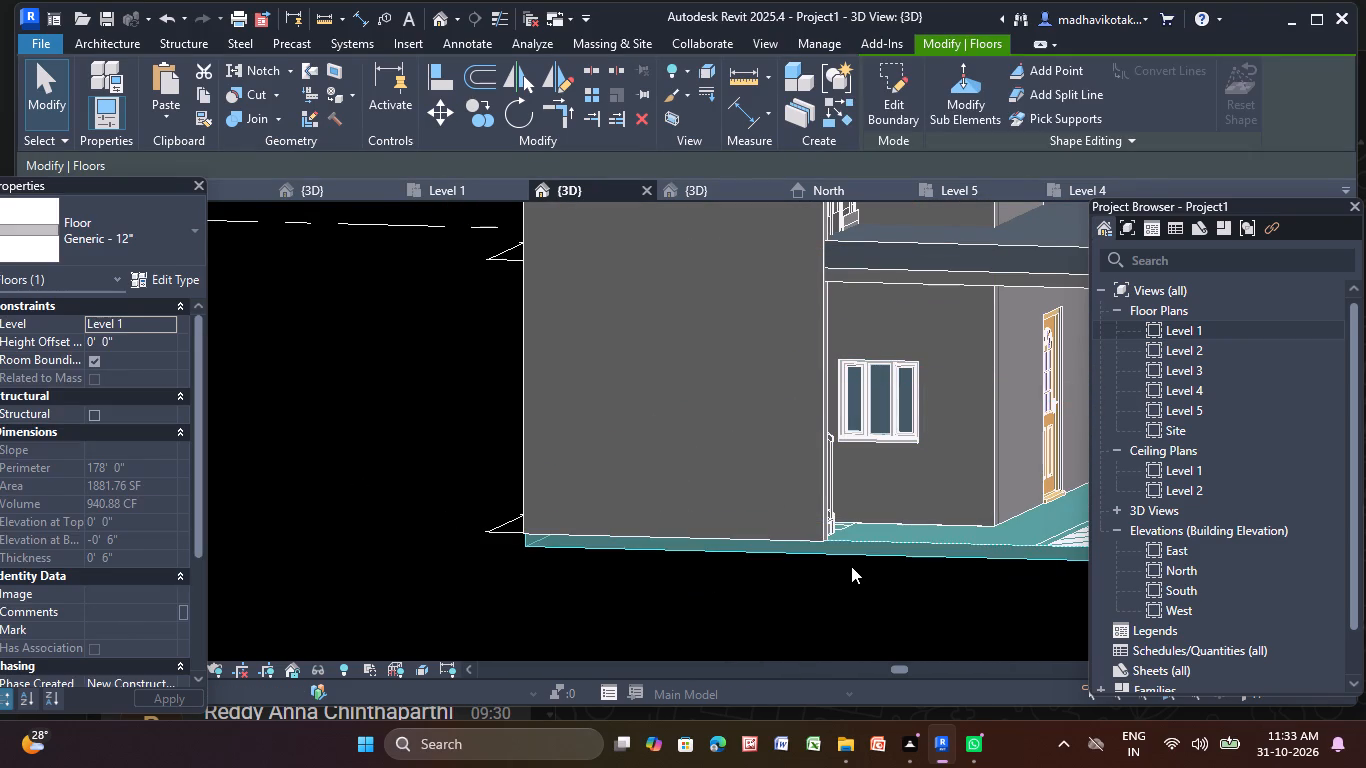
key(Escape)
key(Escape)
scroll(851, 566, down, 10)
shift+middle_drag(724, 577, 735, 581)
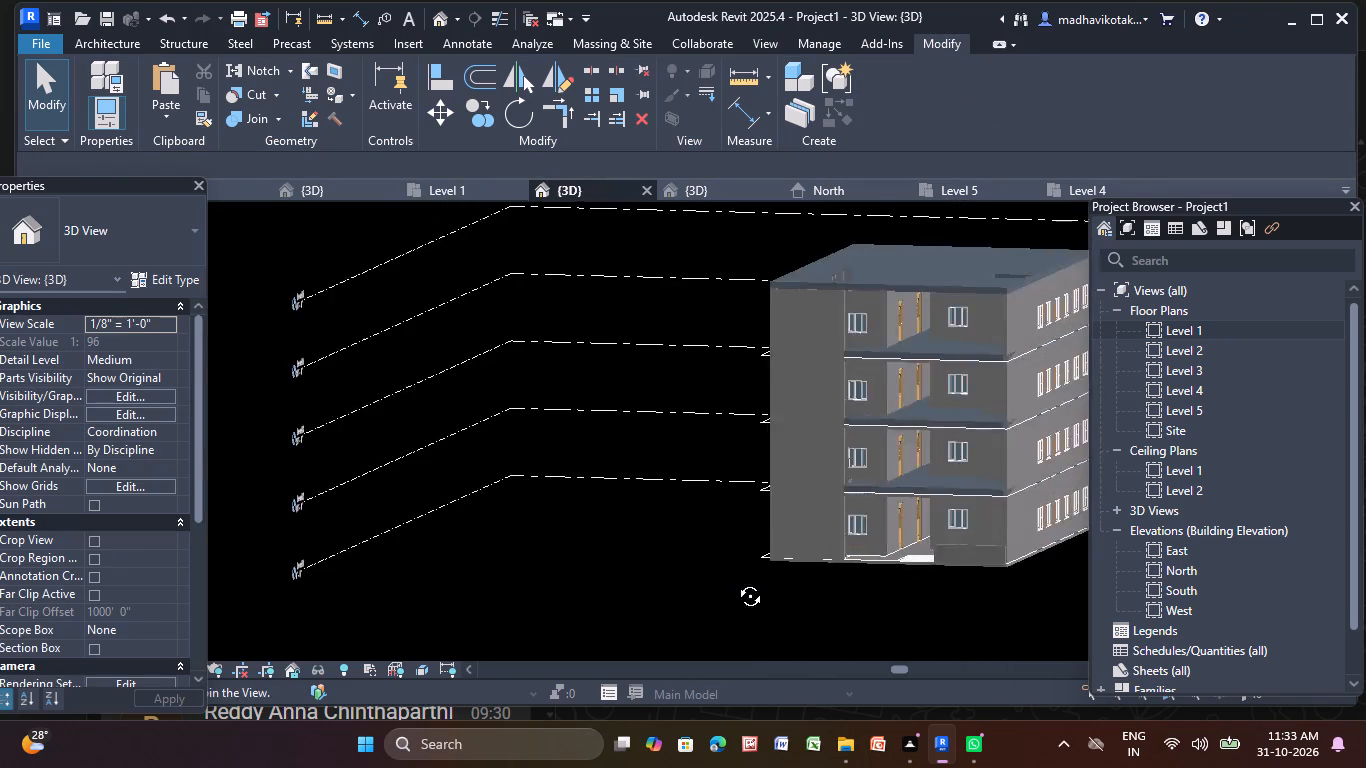
shift+middle_drag(735, 581, 789, 585)
middle_drag(789, 585, 424, 544)
scroll(684, 503, up, 3)
Stretch the ground-floor extruded block across the frontage to the outer edge of the staircase wall.
click(653, 515)
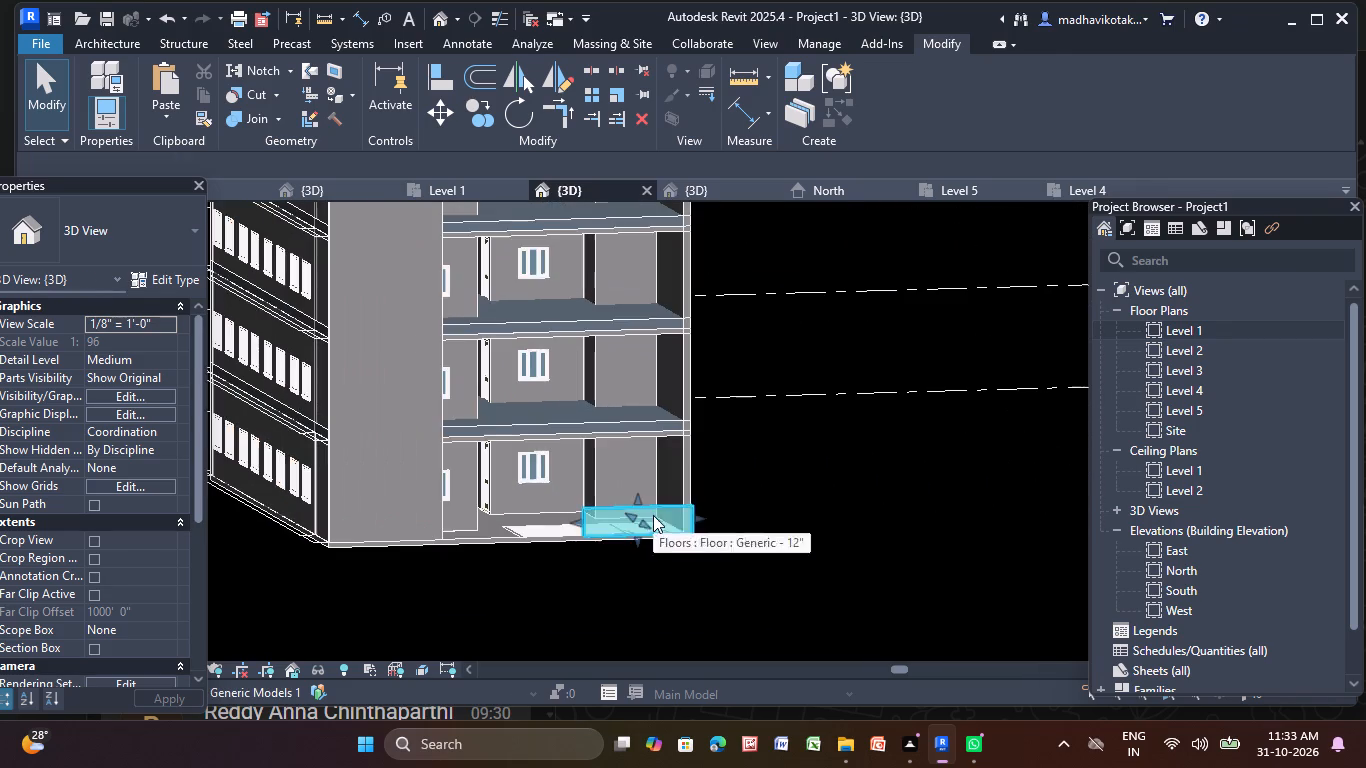
scroll(560, 506, up, 4)
middle_drag(561, 506, 624, 381)
shift+middle_drag(708, 535, 672, 539)
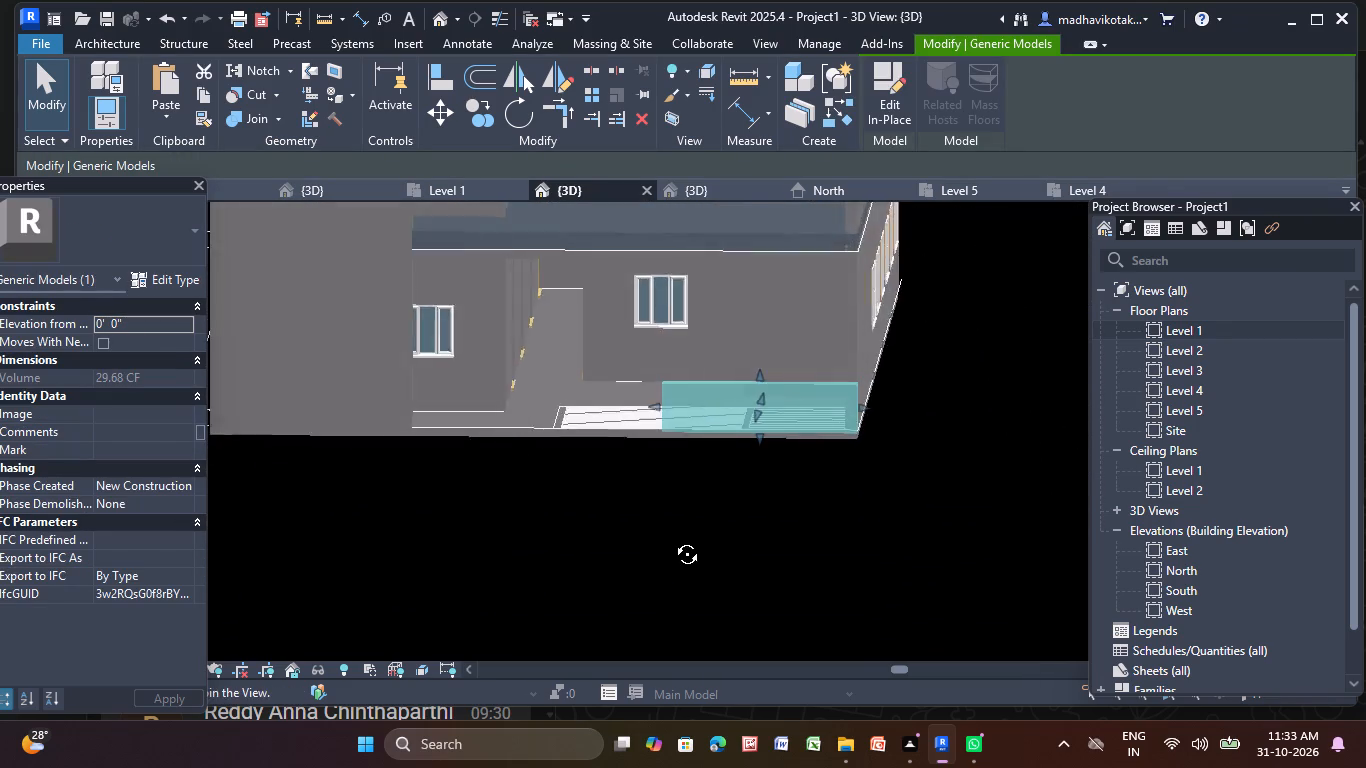
shift+middle_drag(672, 539, 676, 534)
scroll(639, 417, up, 6)
scroll(651, 398, down, 6)
middle_drag(695, 449, 746, 529)
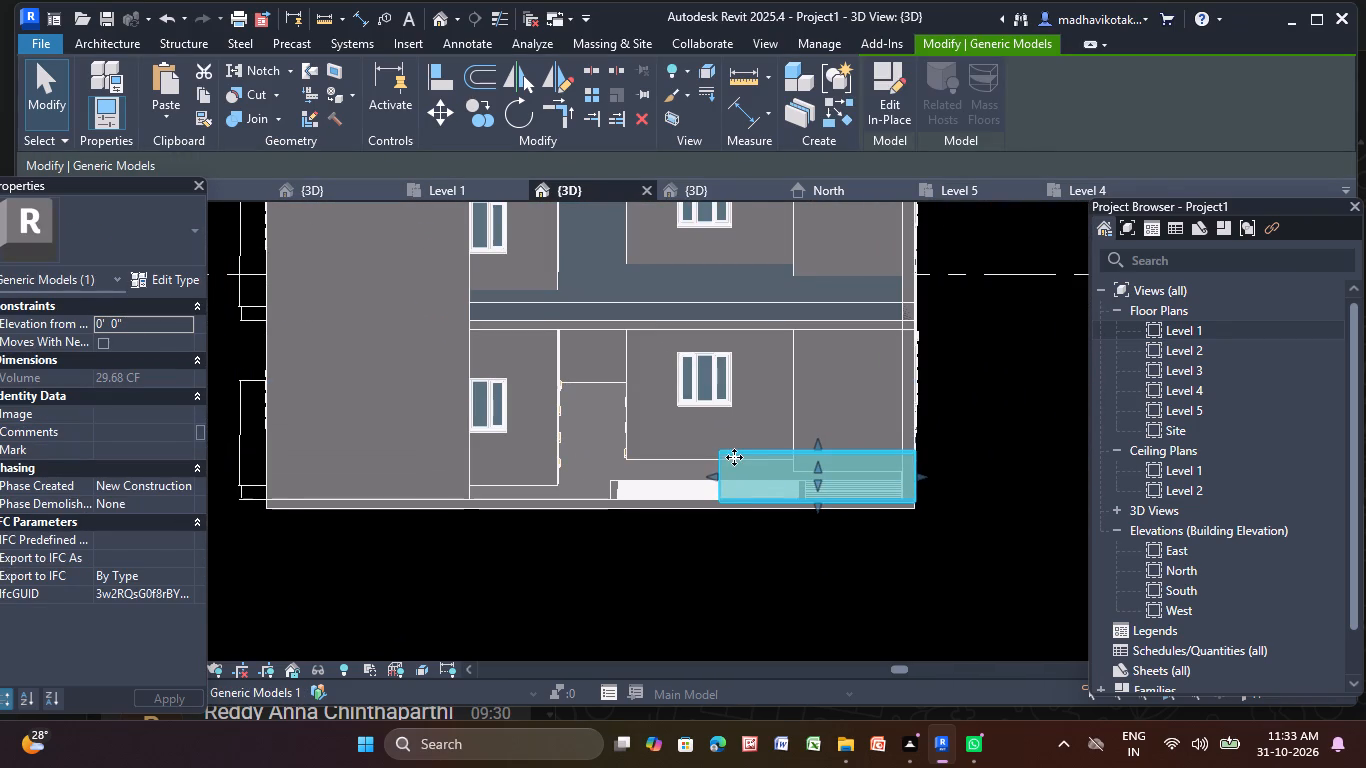
drag(714, 475, 312, 498)
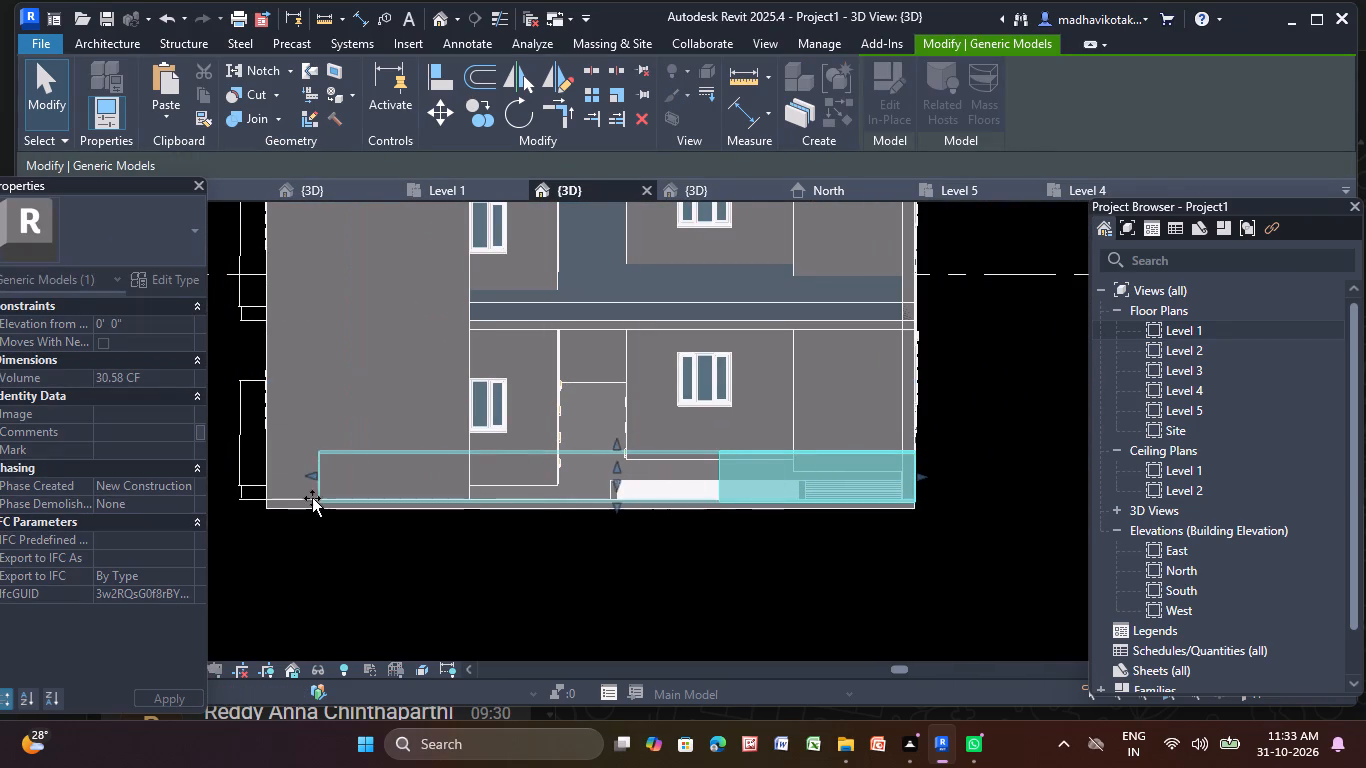
drag(312, 498, 270, 499)
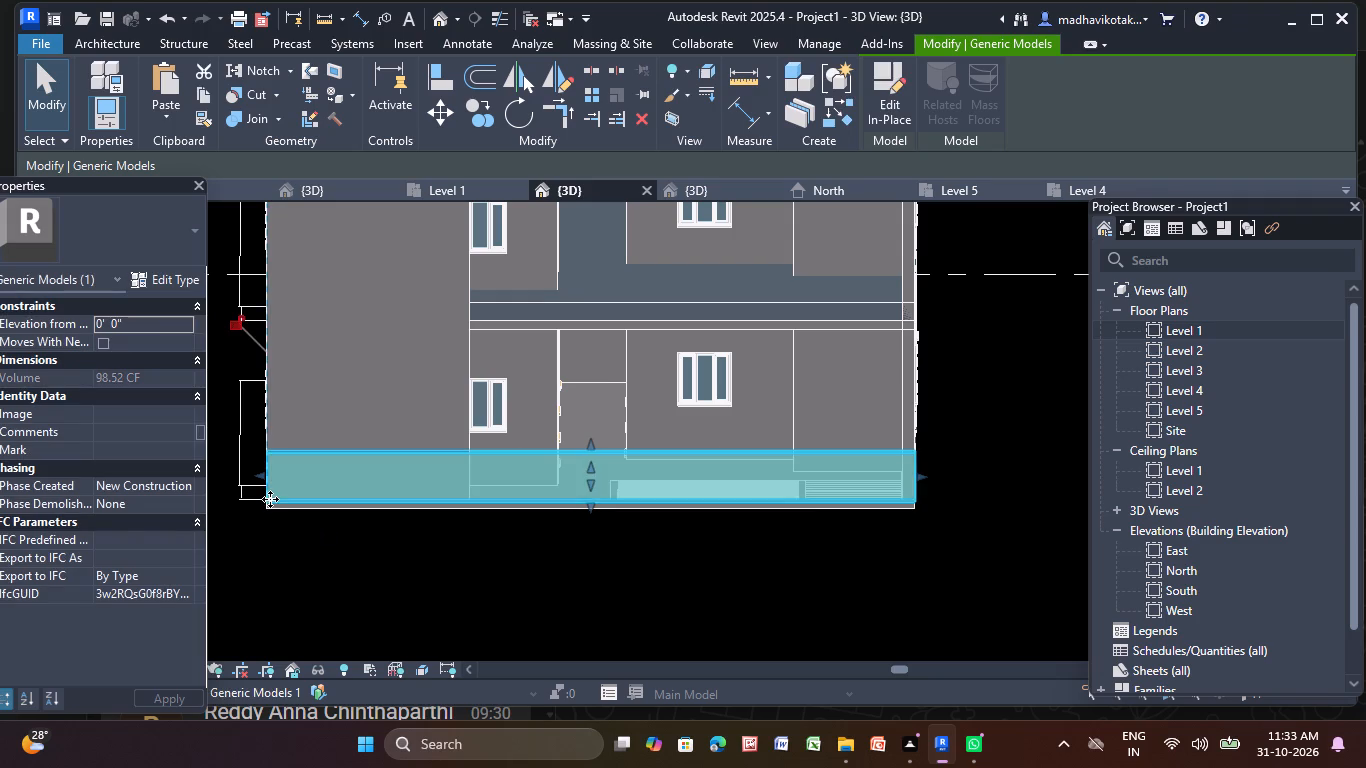
Pull the block's opposite end back to the staircase wall's inner edge so it spans only that wall's width.
scroll(933, 482, up, 3)
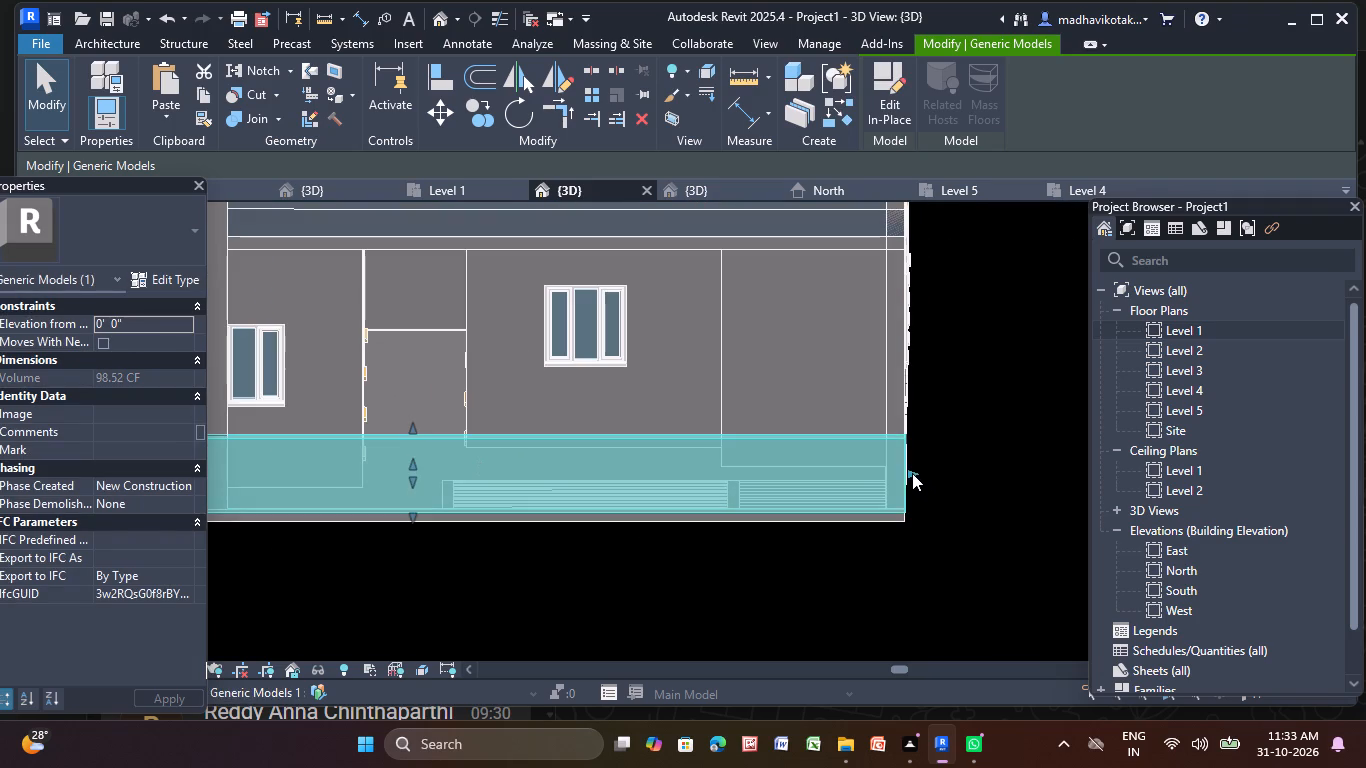
drag(911, 473, 355, 482)
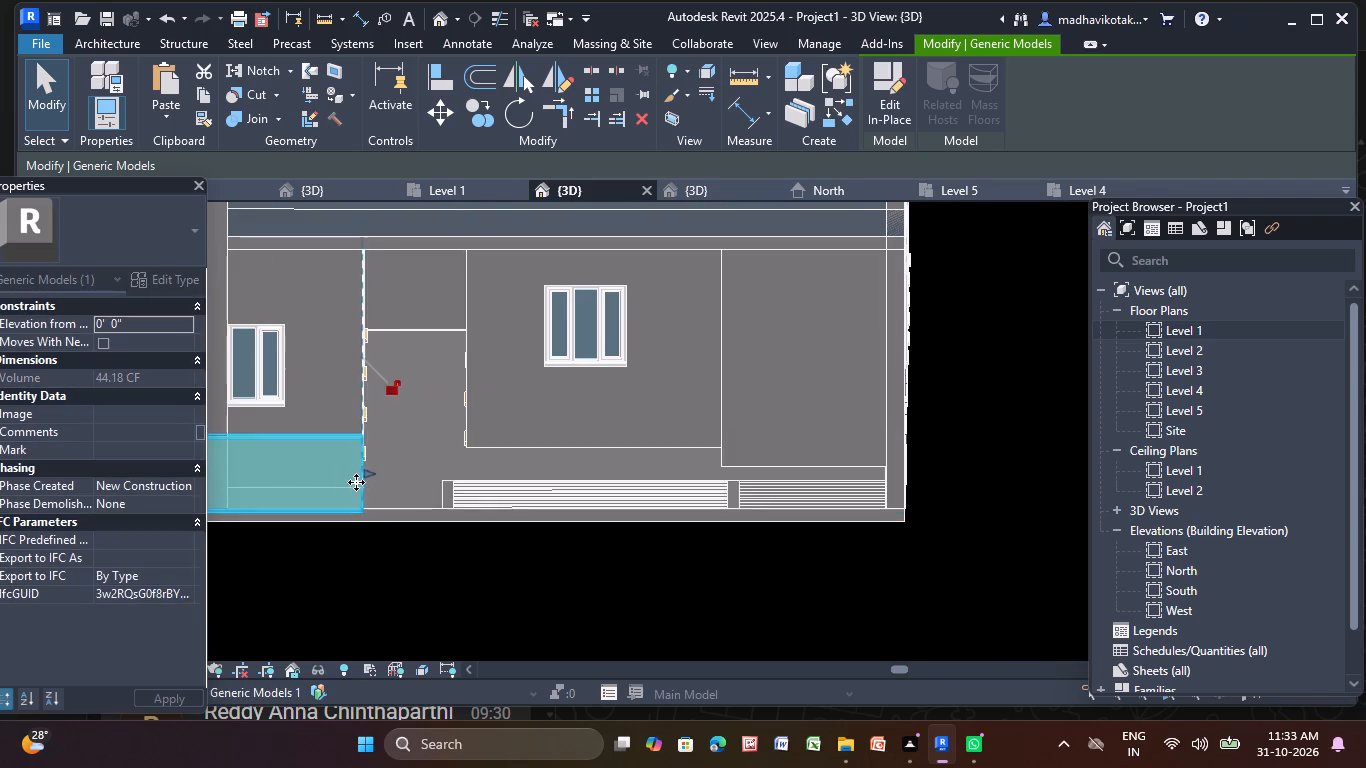
scroll(359, 486, down, 2)
middle_drag(370, 486, 784, 460)
scroll(768, 457, up, 3)
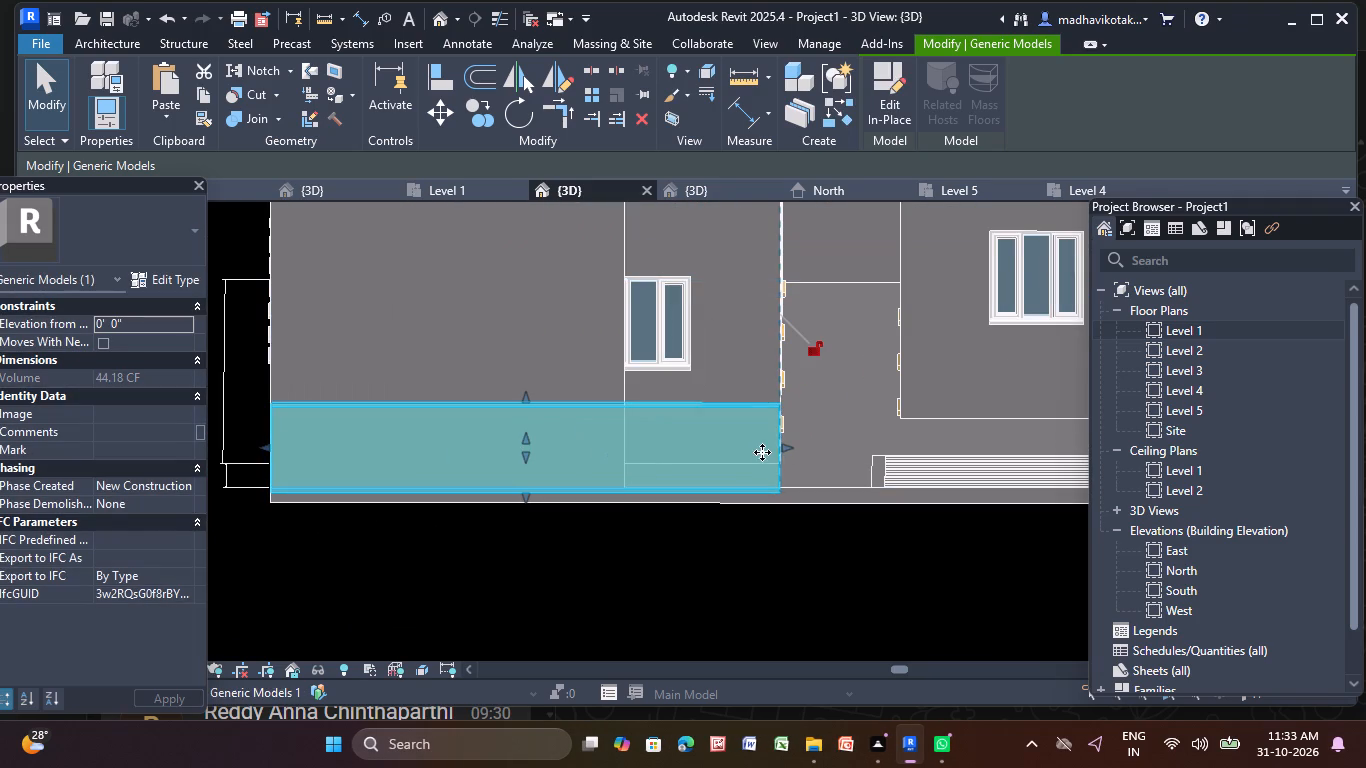
drag(787, 445, 664, 446)
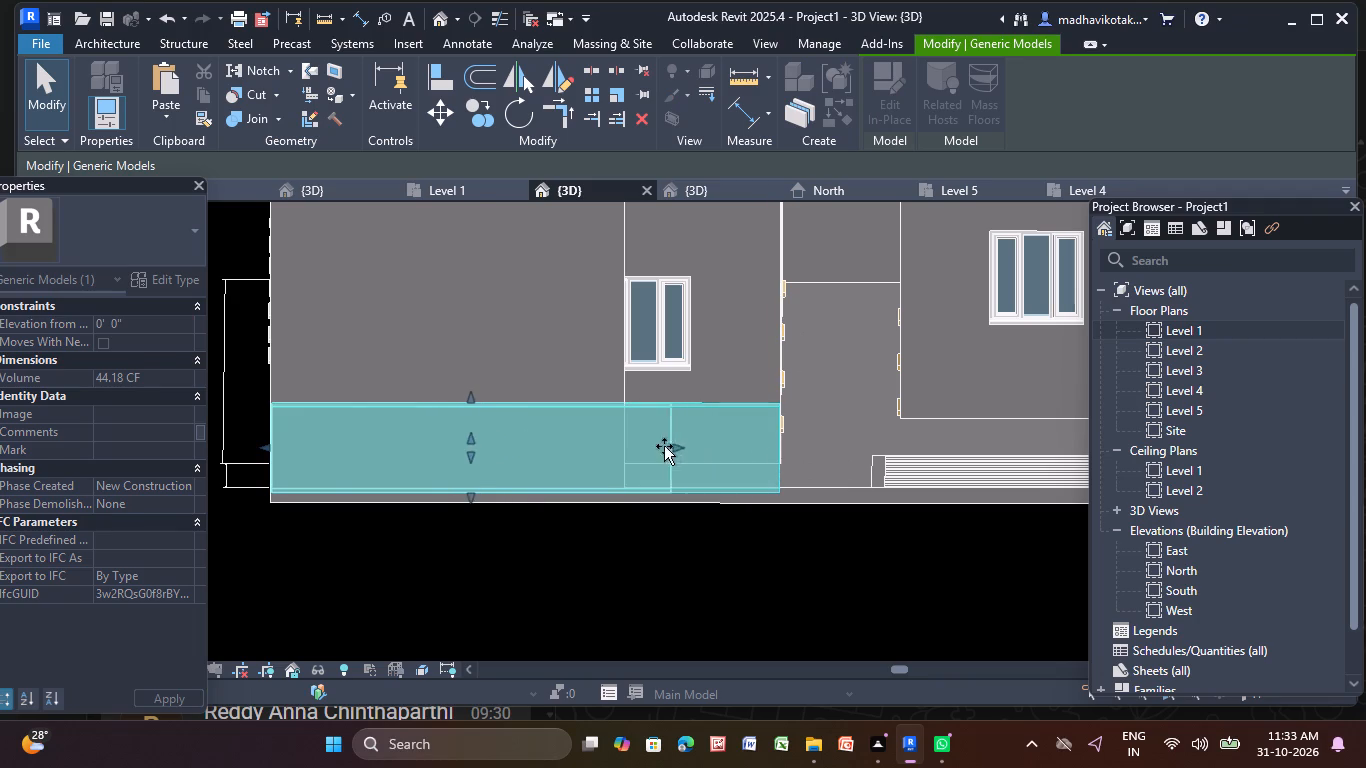
drag(664, 446, 623, 446)
scroll(477, 501, up, 1)
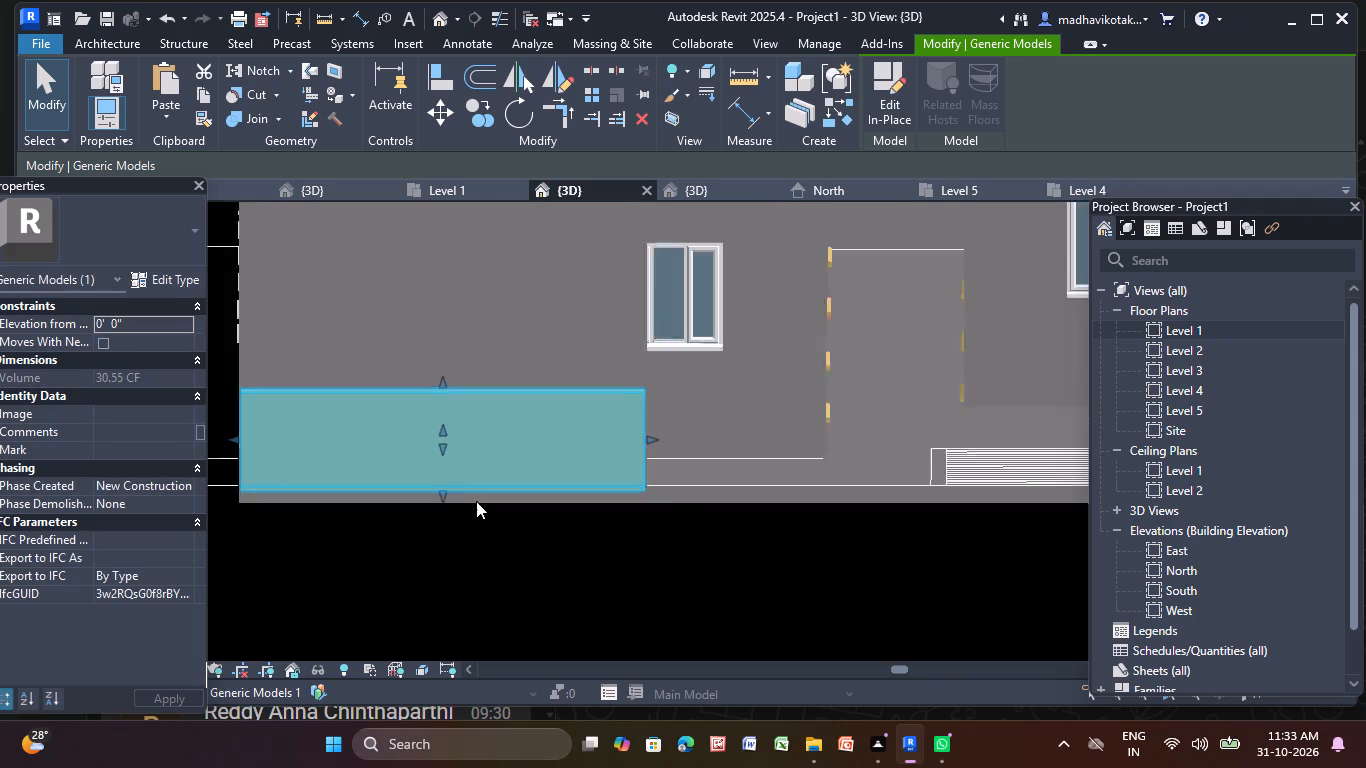
Extend the extruded block's bottom face down to the underside of the ground floor slab.
scroll(476, 501, up, 1)
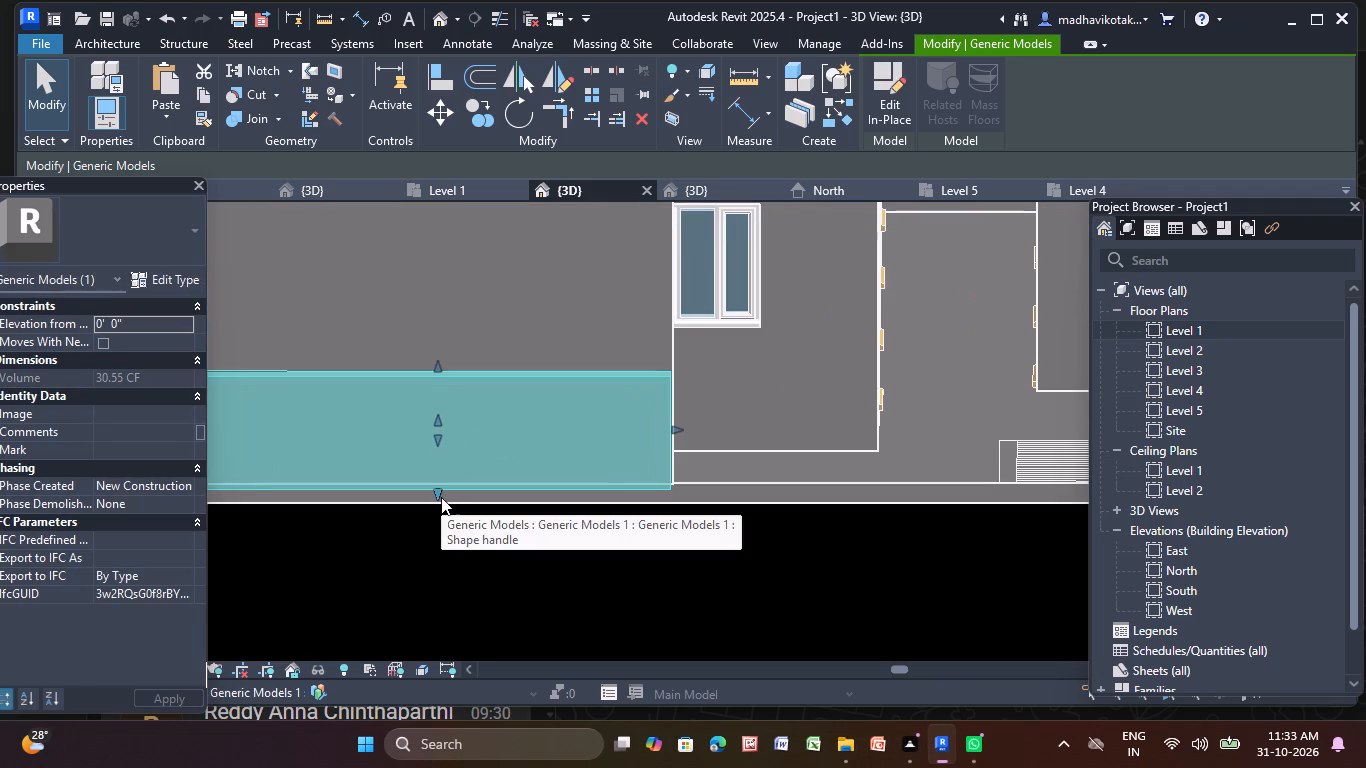
click(434, 491)
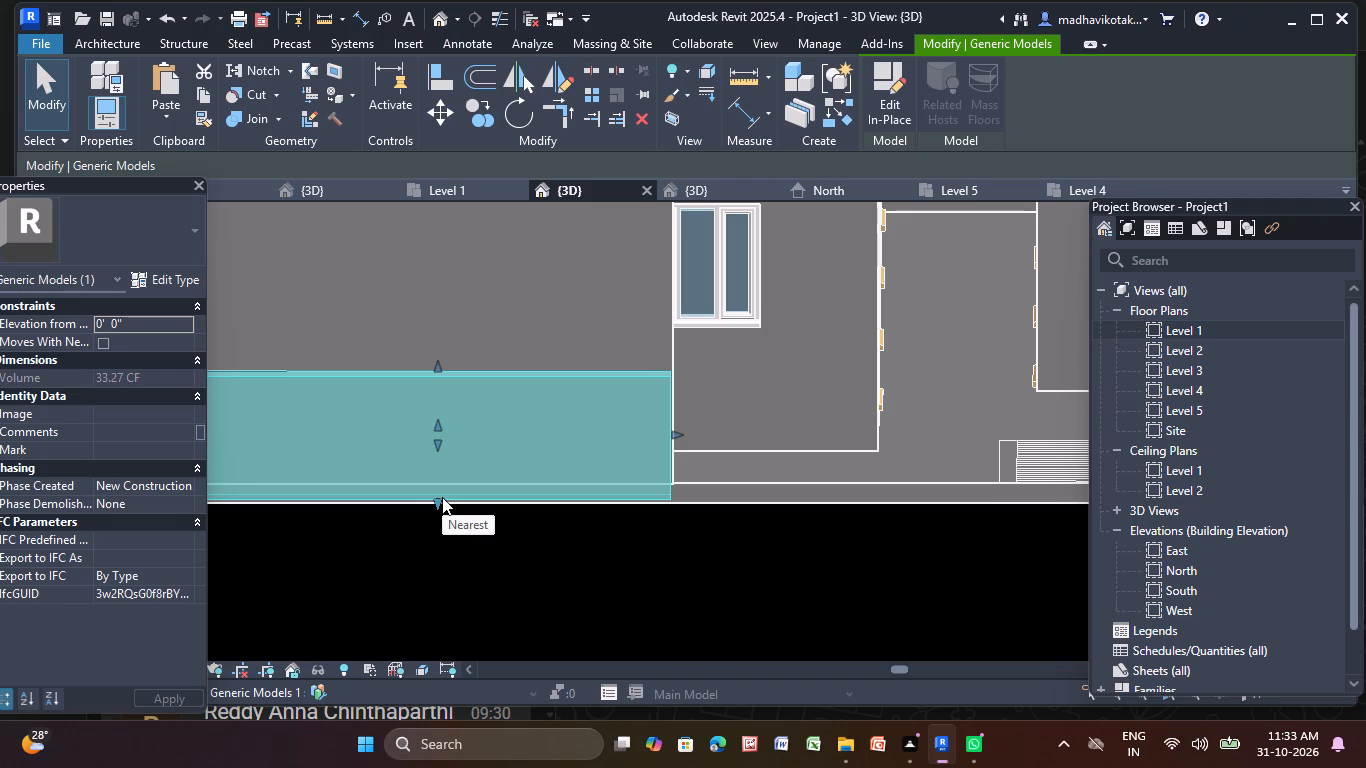
scroll(442, 497, up, 4)
scroll(442, 497, down, 3)
middle_drag(441, 515, 628, 467)
scroll(647, 465, up, 3)
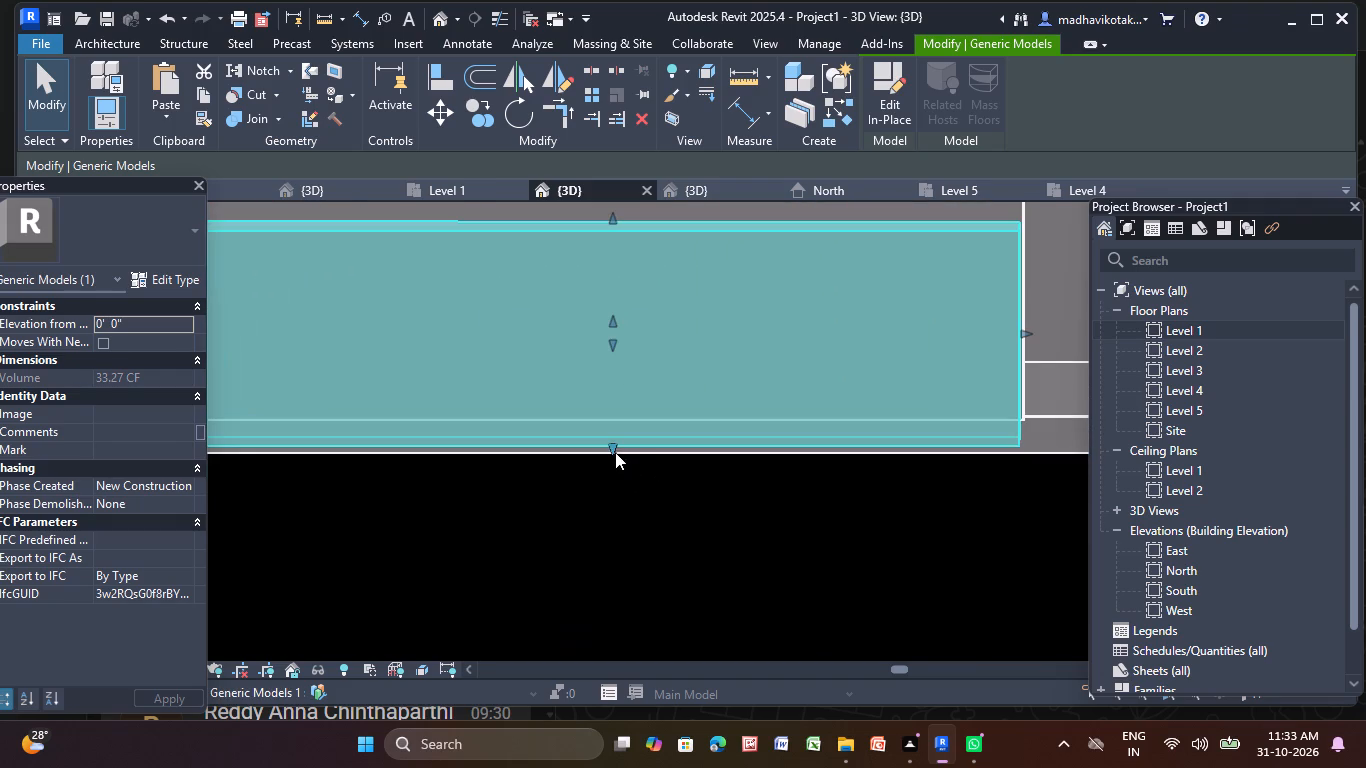
click(613, 443)
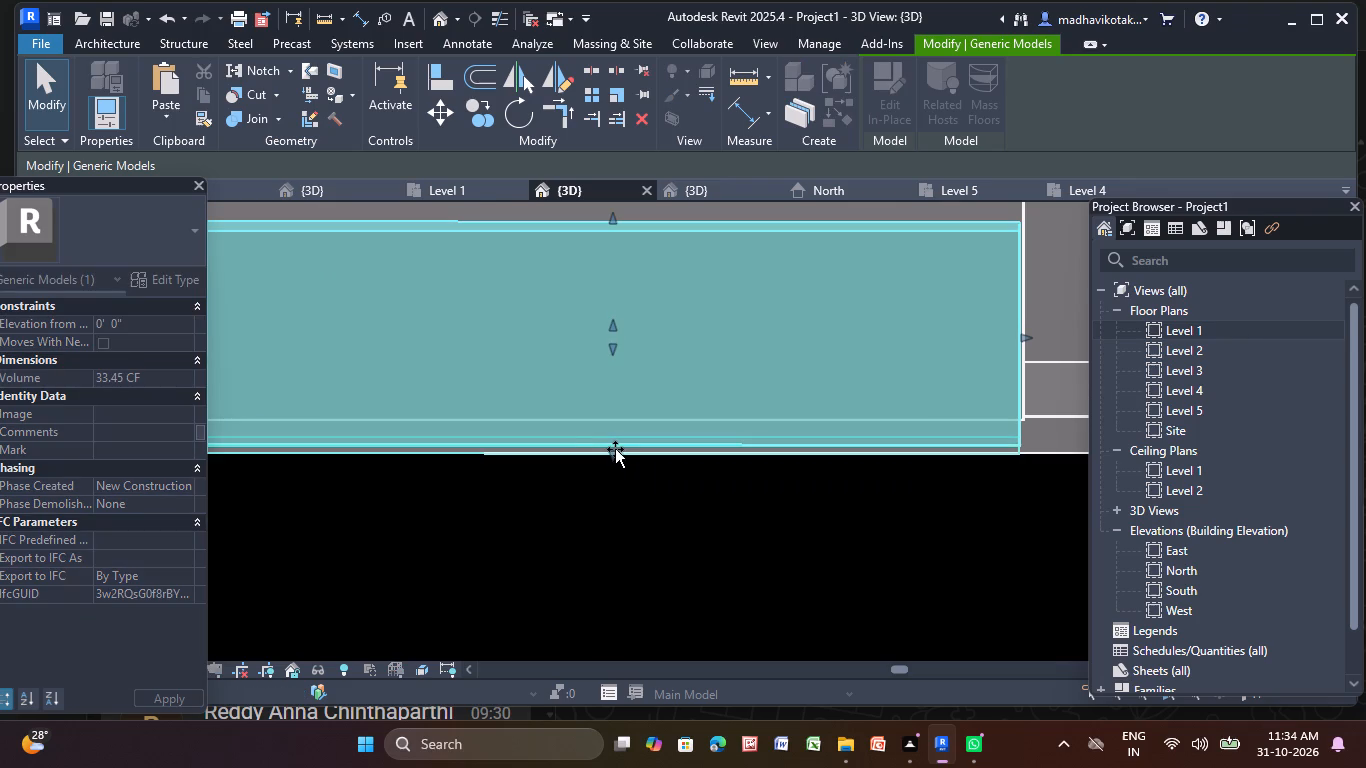
click(632, 497)
Examine the lowered block in 3D from around the staircase corner, checking how it meets the wall and slab.
scroll(632, 497, down, 6)
middle_drag(616, 541, 607, 555)
middle_drag(600, 560, 600, 527)
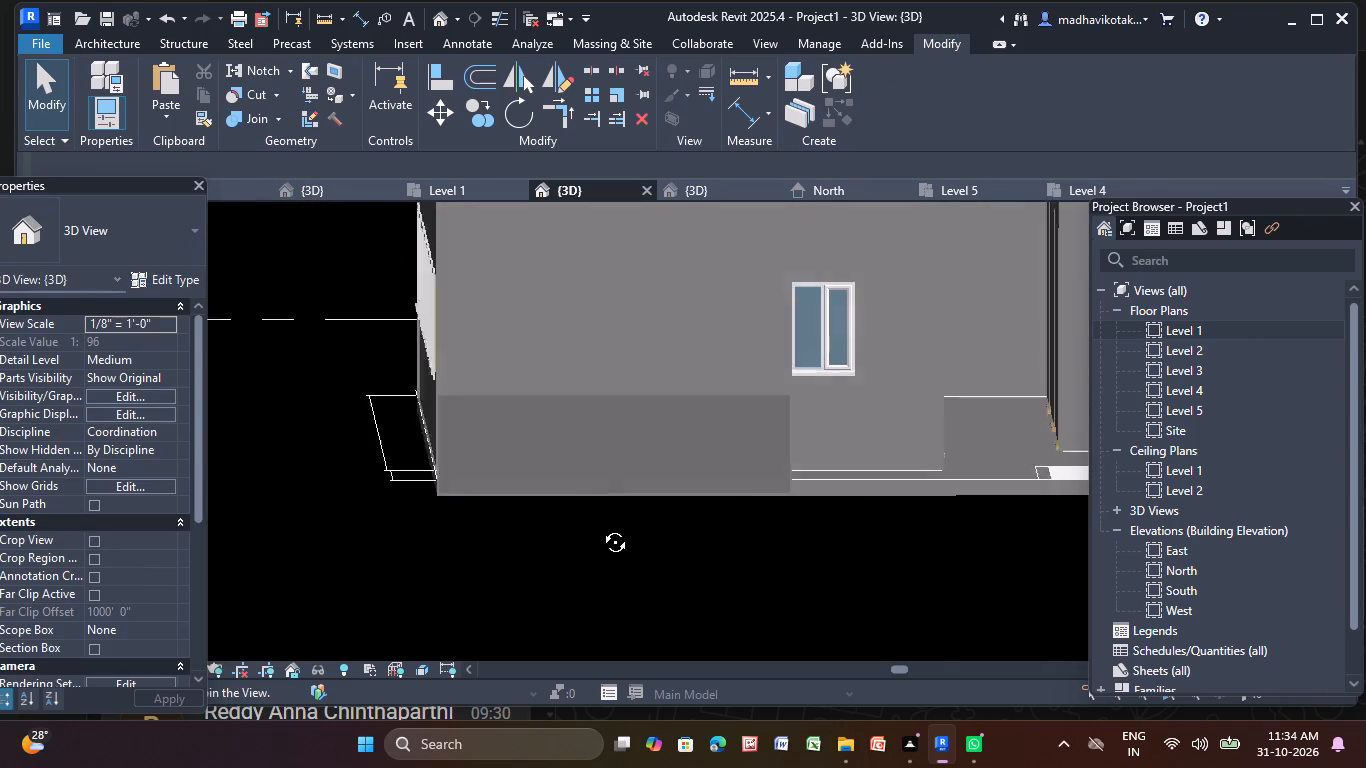
middle_drag(600, 527, 511, 503)
scroll(838, 483, down, 4)
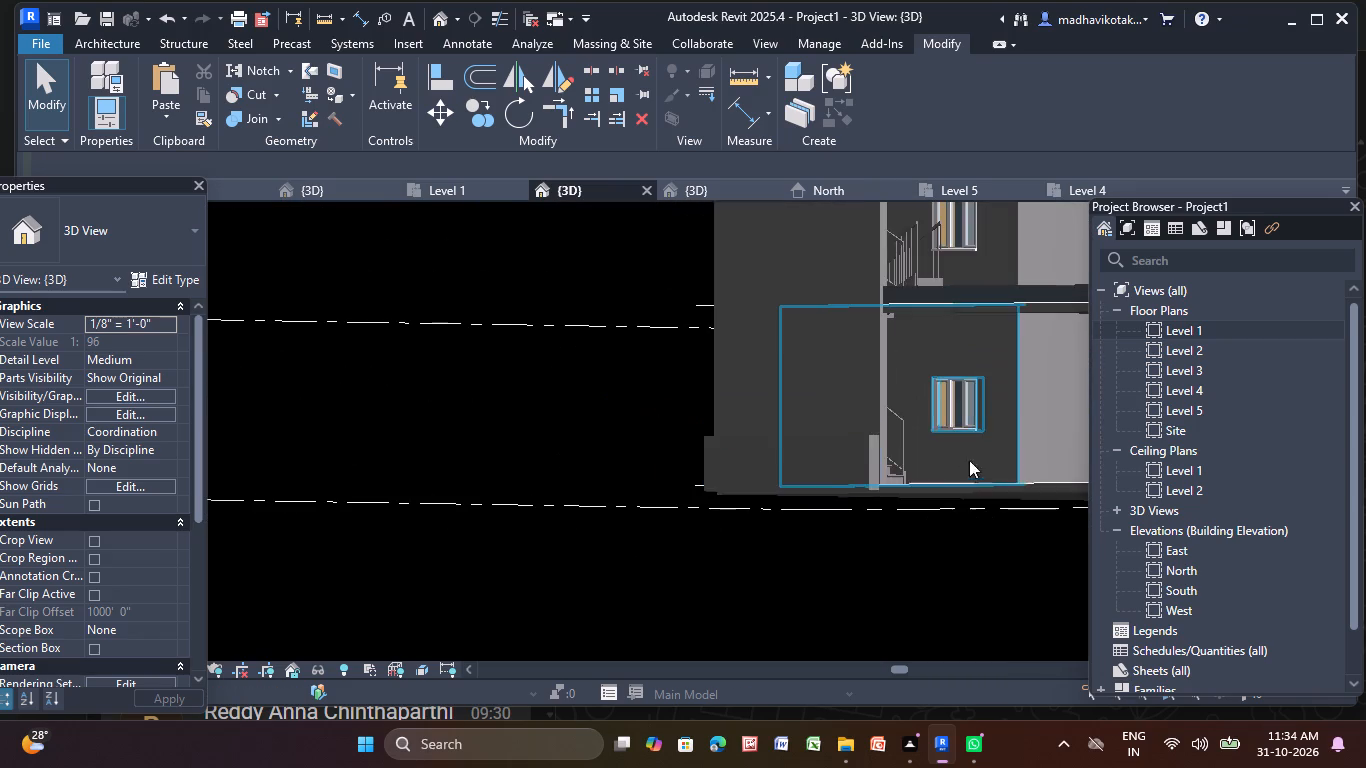
scroll(939, 441, down, 6)
shift+middle_drag(873, 509, 826, 554)
middle_drag(932, 444, 741, 496)
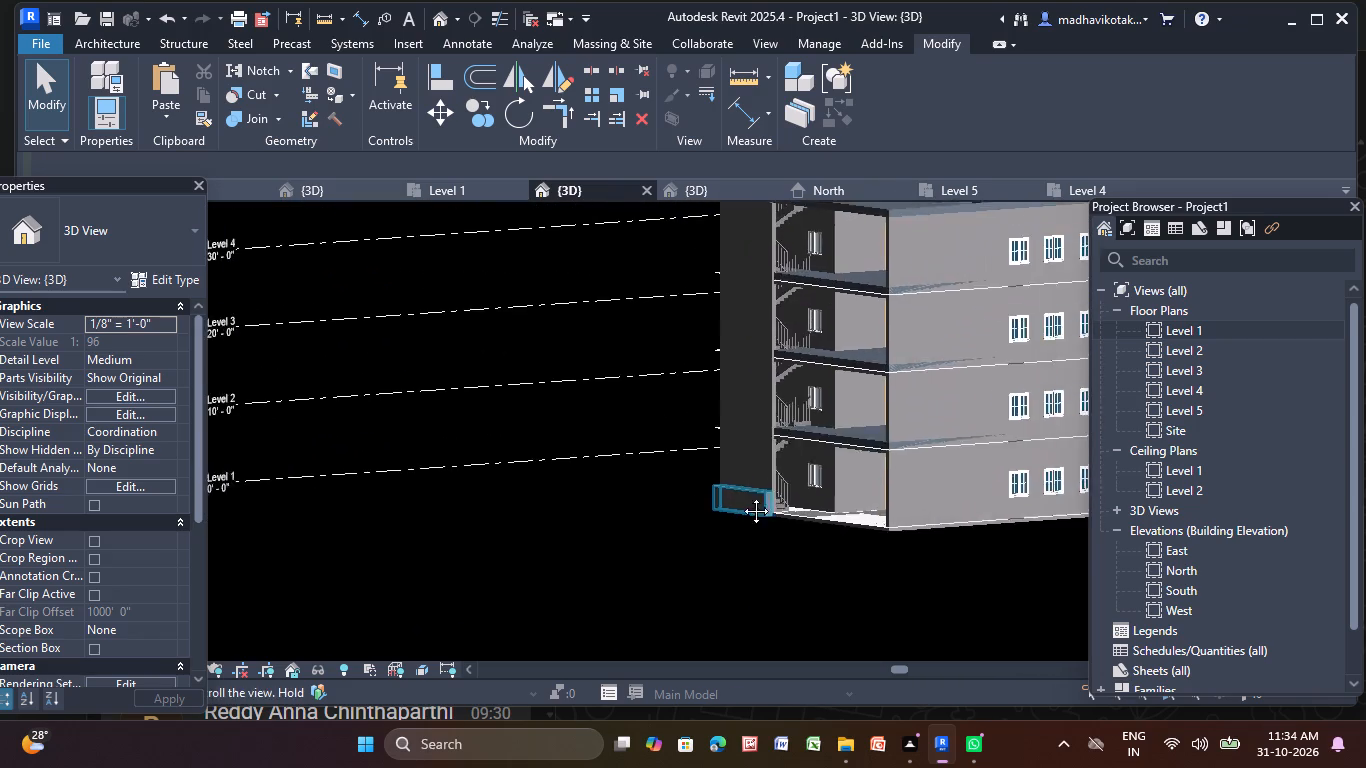
middle_drag(741, 496, 715, 494)
scroll(681, 491, up, 14)
middle_drag(753, 551, 689, 543)
scroll(689, 542, down, 3)
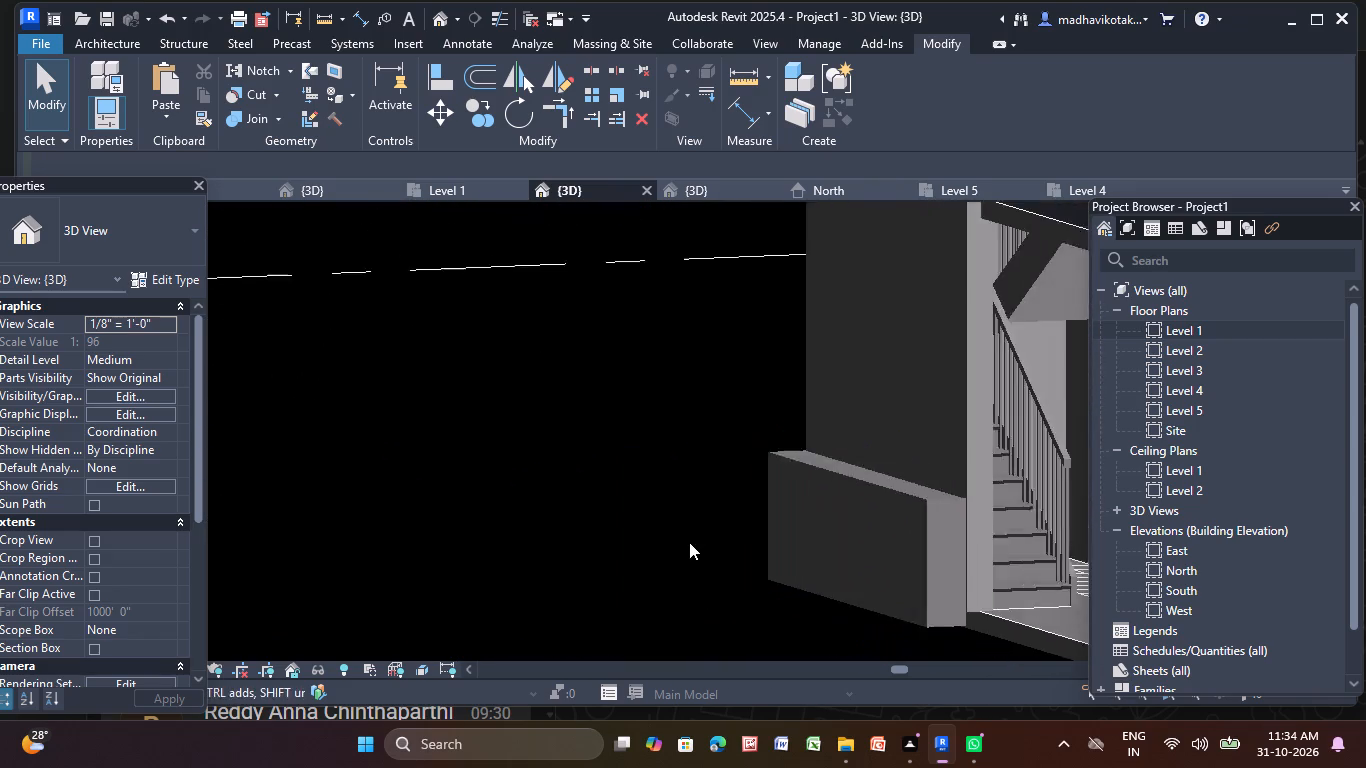
middle_drag(688, 542, 512, 469)
scroll(720, 489, up, 4)
Stretch the block's top face up through all the storeys to the top edge of the roof slab.
click(744, 496)
middle_drag(763, 519, 681, 544)
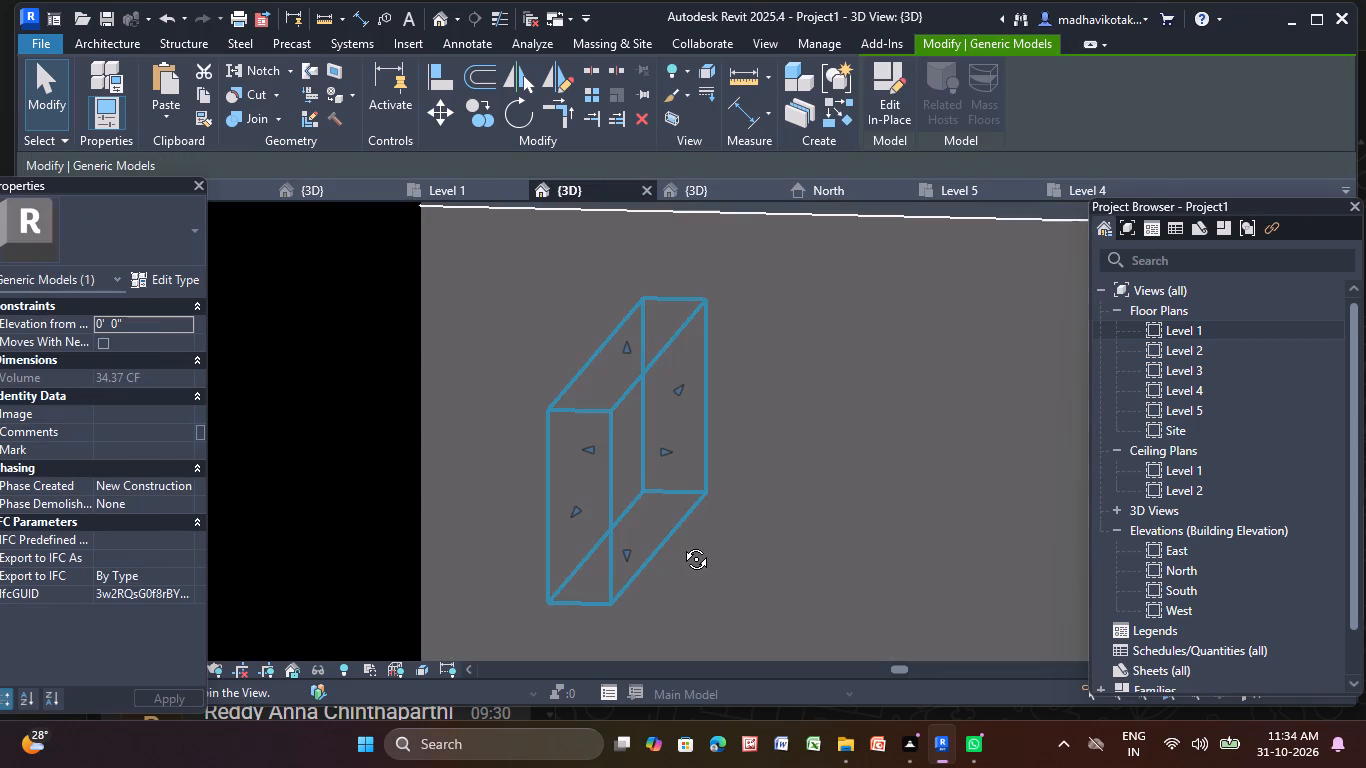
middle_drag(681, 544, 796, 539)
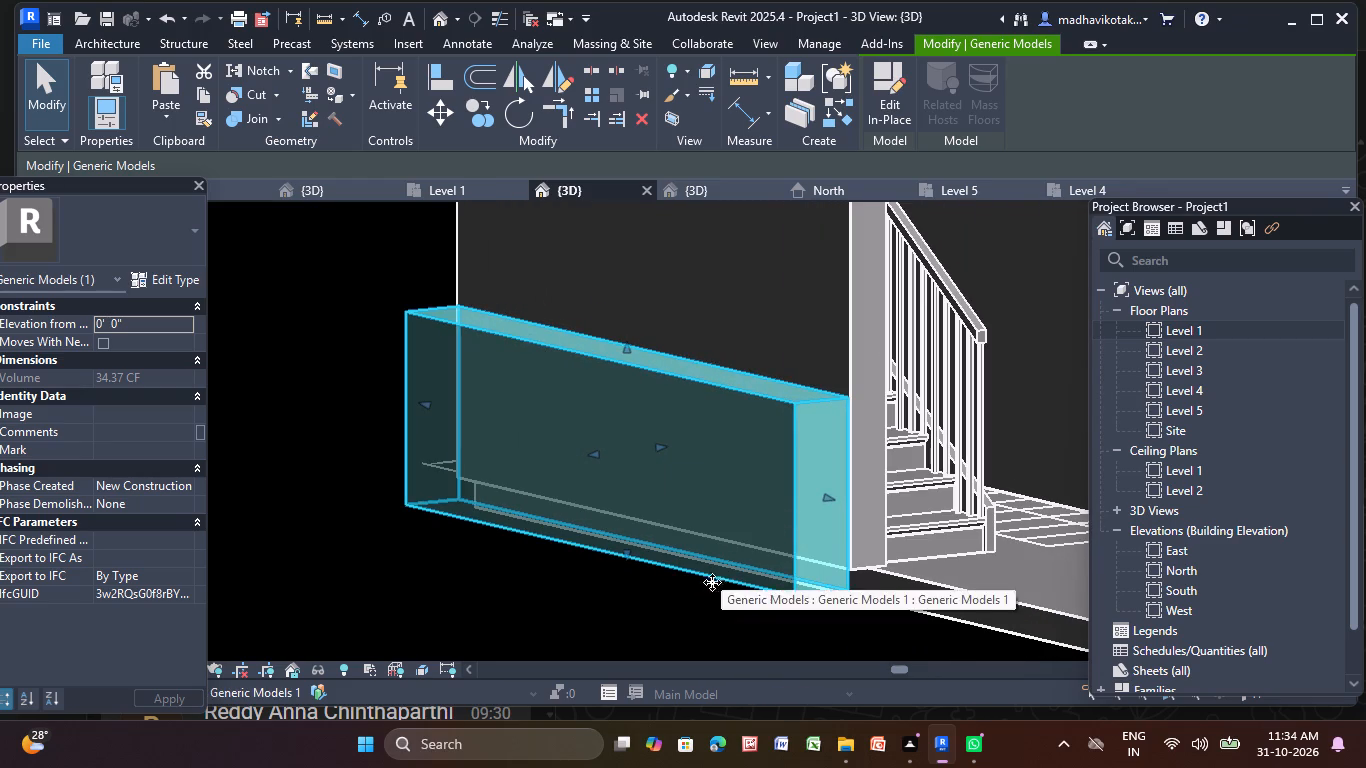
middle_drag(698, 593, 776, 545)
scroll(773, 549, down, 4)
middle_drag(765, 555, 770, 592)
scroll(690, 465, up, 1)
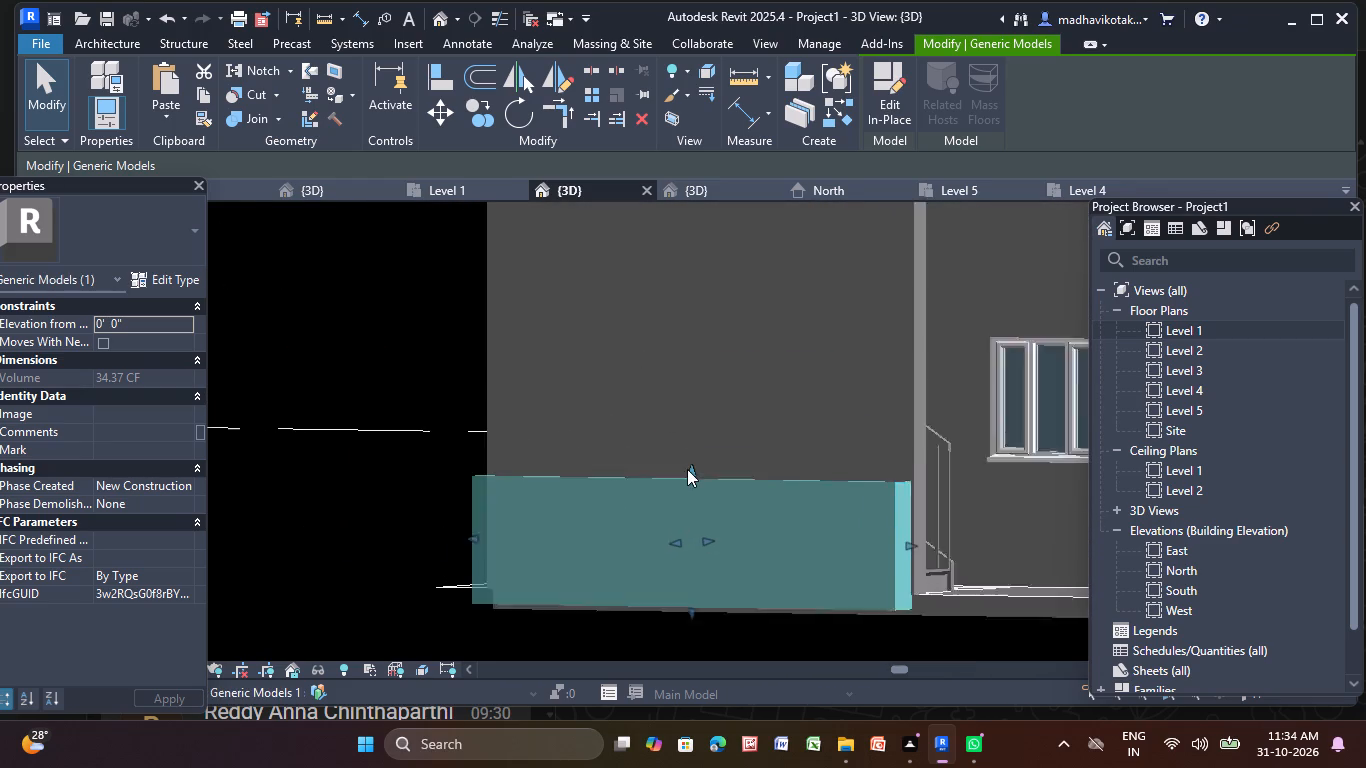
scroll(687, 469, up, 1)
drag(693, 477, 723, 236)
scroll(673, 385, down, 5)
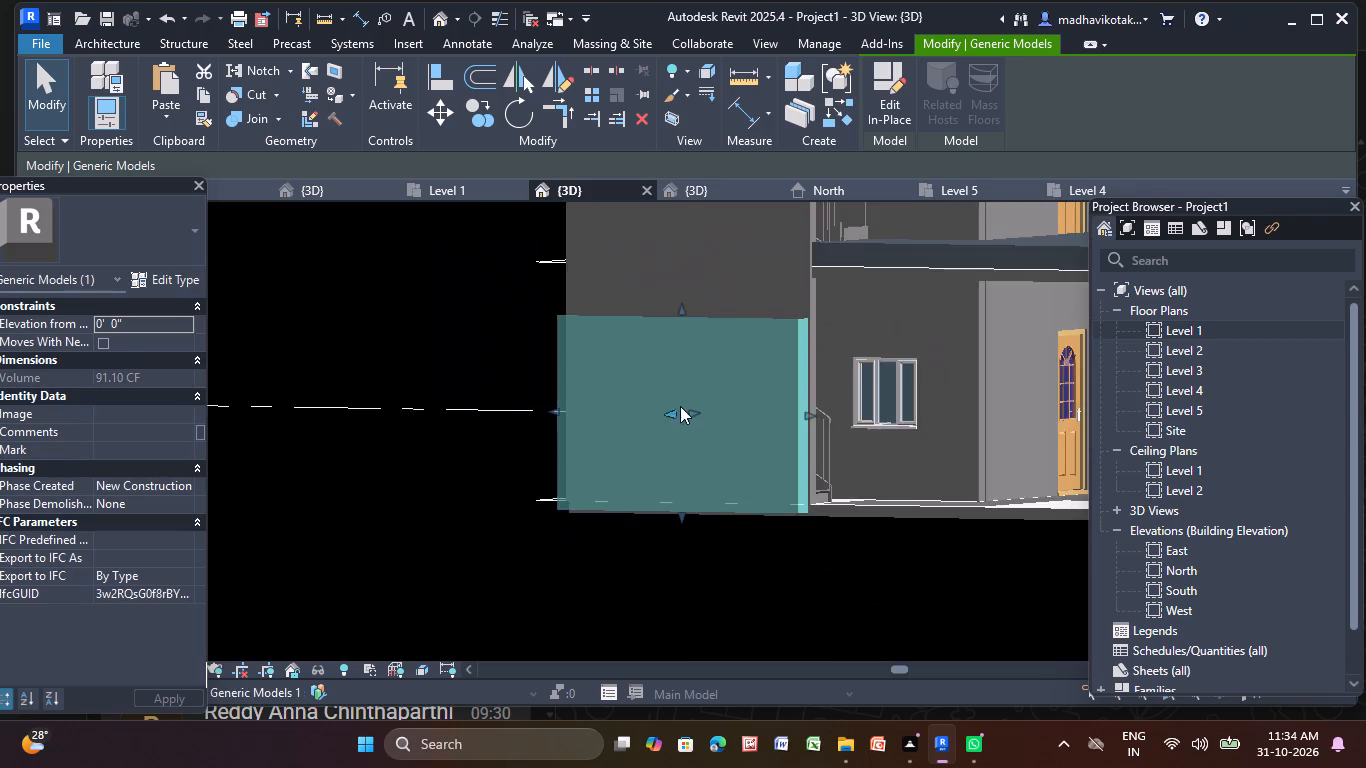
shift+middle_drag(694, 429, 754, 483)
scroll(754, 483, down, 4)
middle_drag(754, 484, 715, 662)
drag(673, 559, 671, 262)
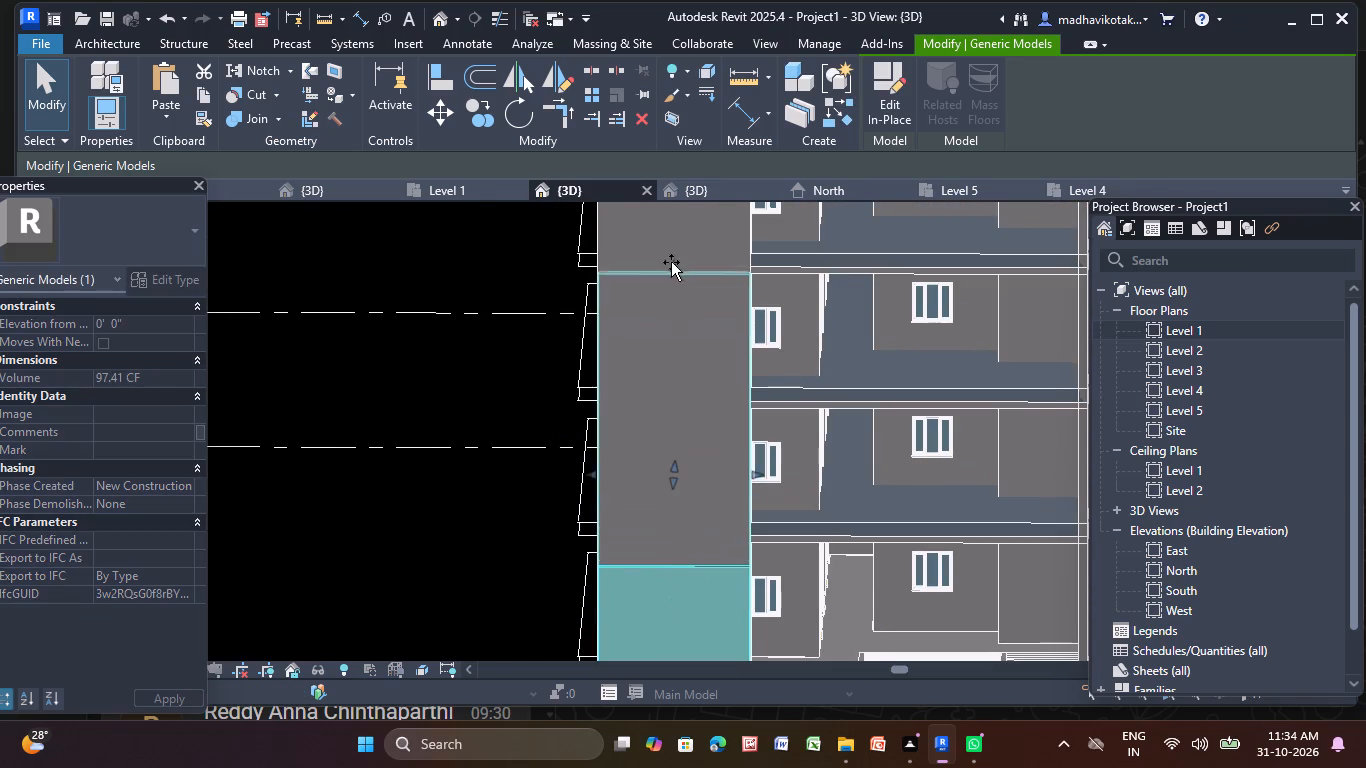
drag(671, 262, 671, 261)
scroll(657, 451, down, 1)
middle_drag(657, 451, 667, 626)
middle_drag(703, 517, 704, 479)
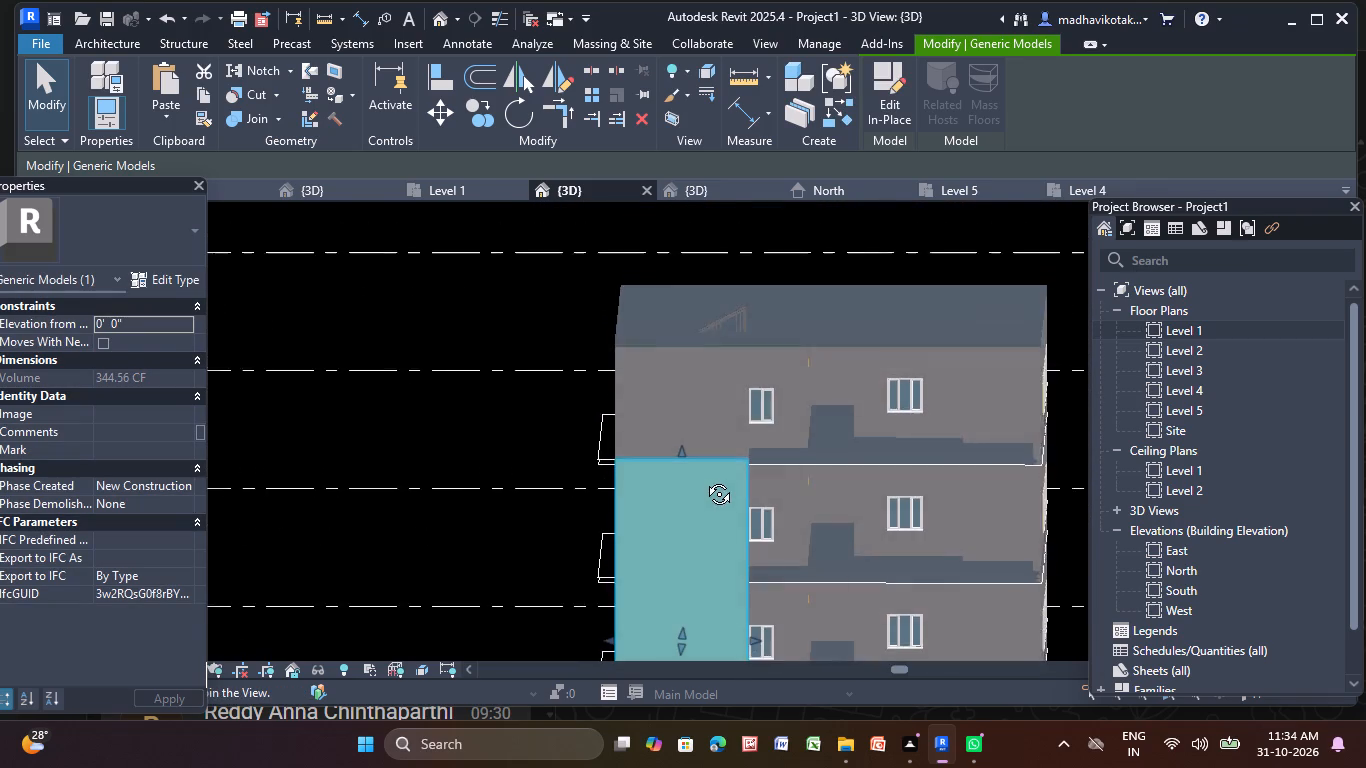
middle_drag(704, 479, 711, 458)
drag(680, 451, 686, 357)
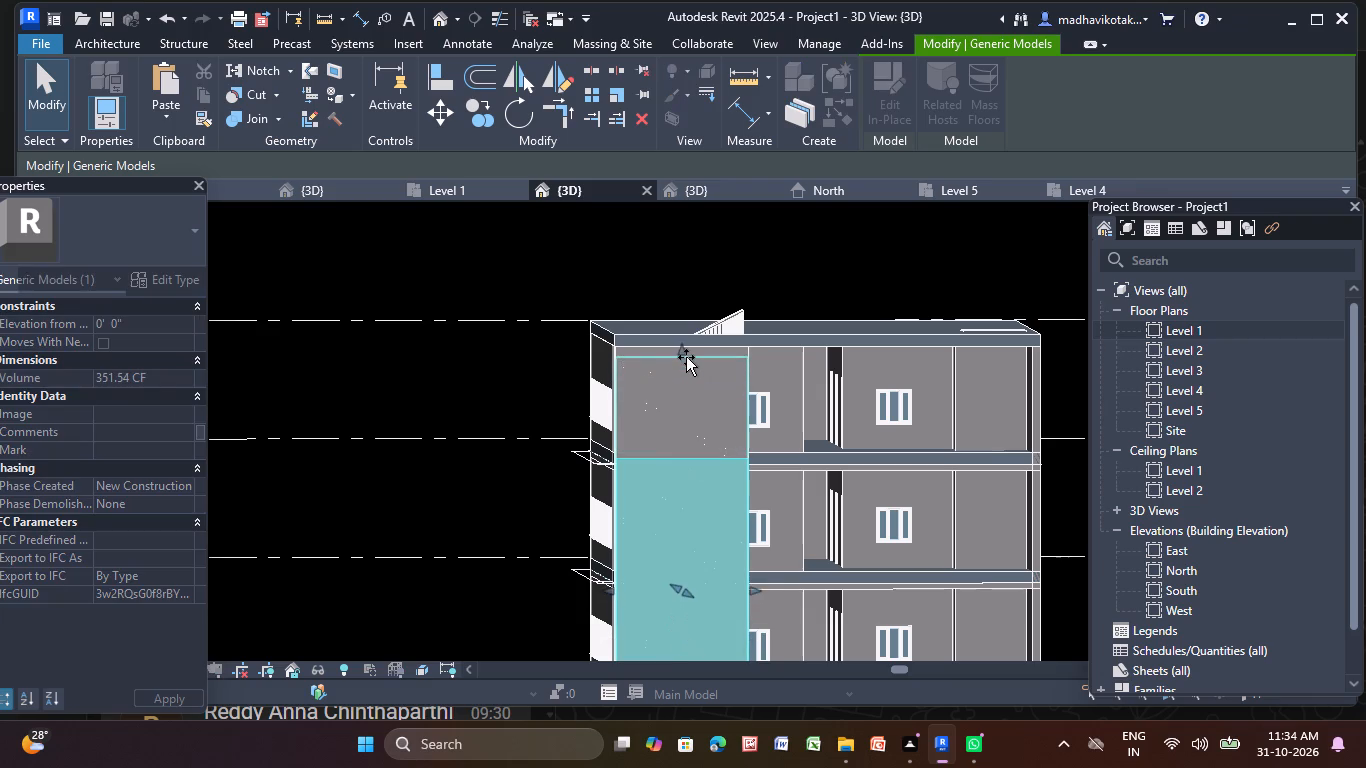
drag(686, 357, 684, 335)
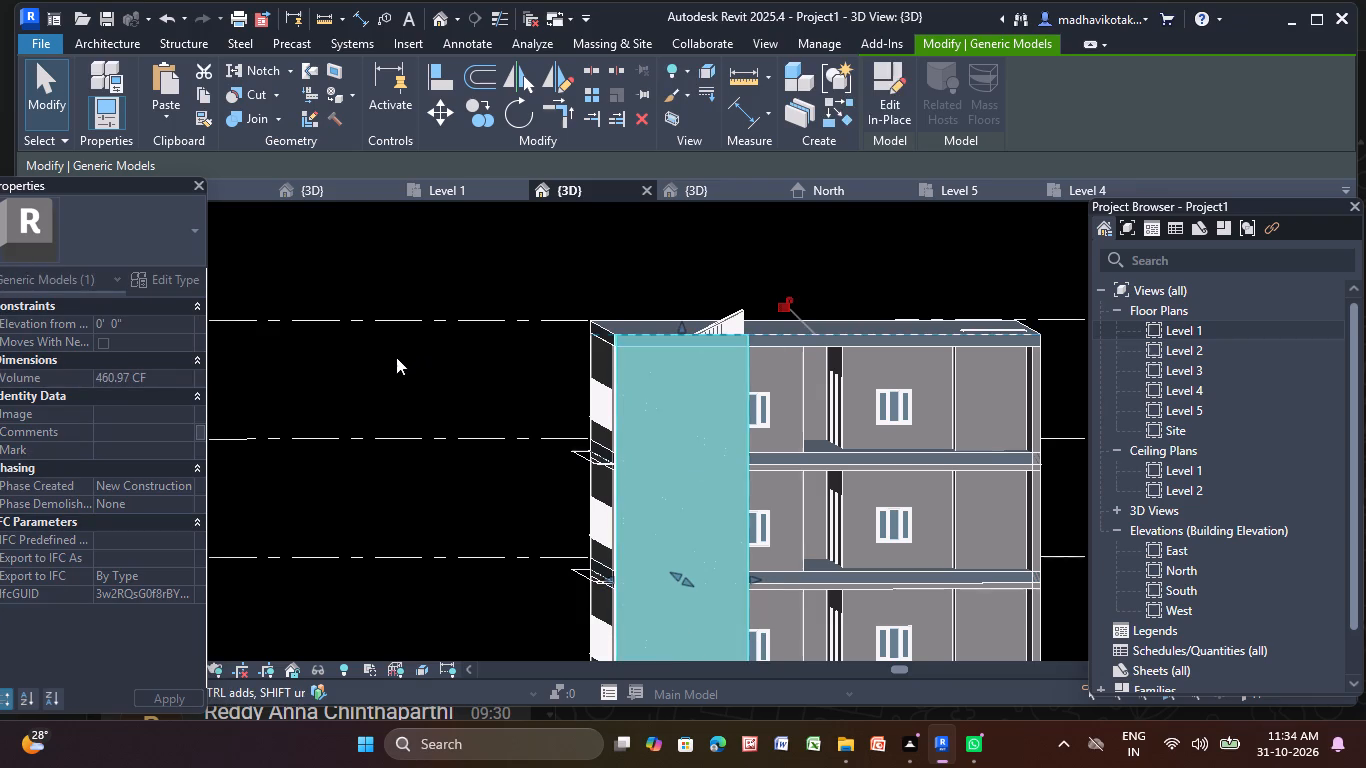
click(393, 358)
Examine the full-height block from the front, side and rear to check its fit against the staircase wall and floor slabs.
scroll(639, 479, down, 9)
middle_drag(674, 494, 667, 441)
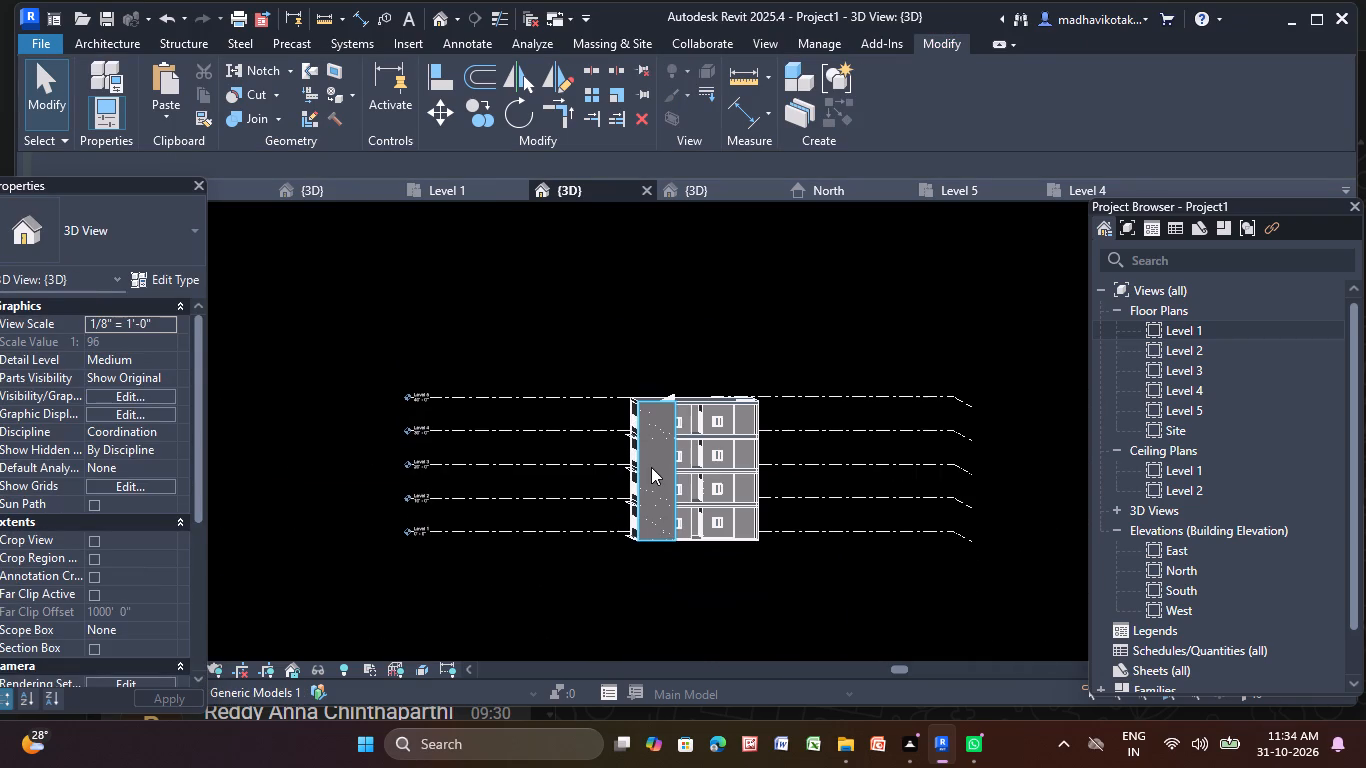
click(651, 467)
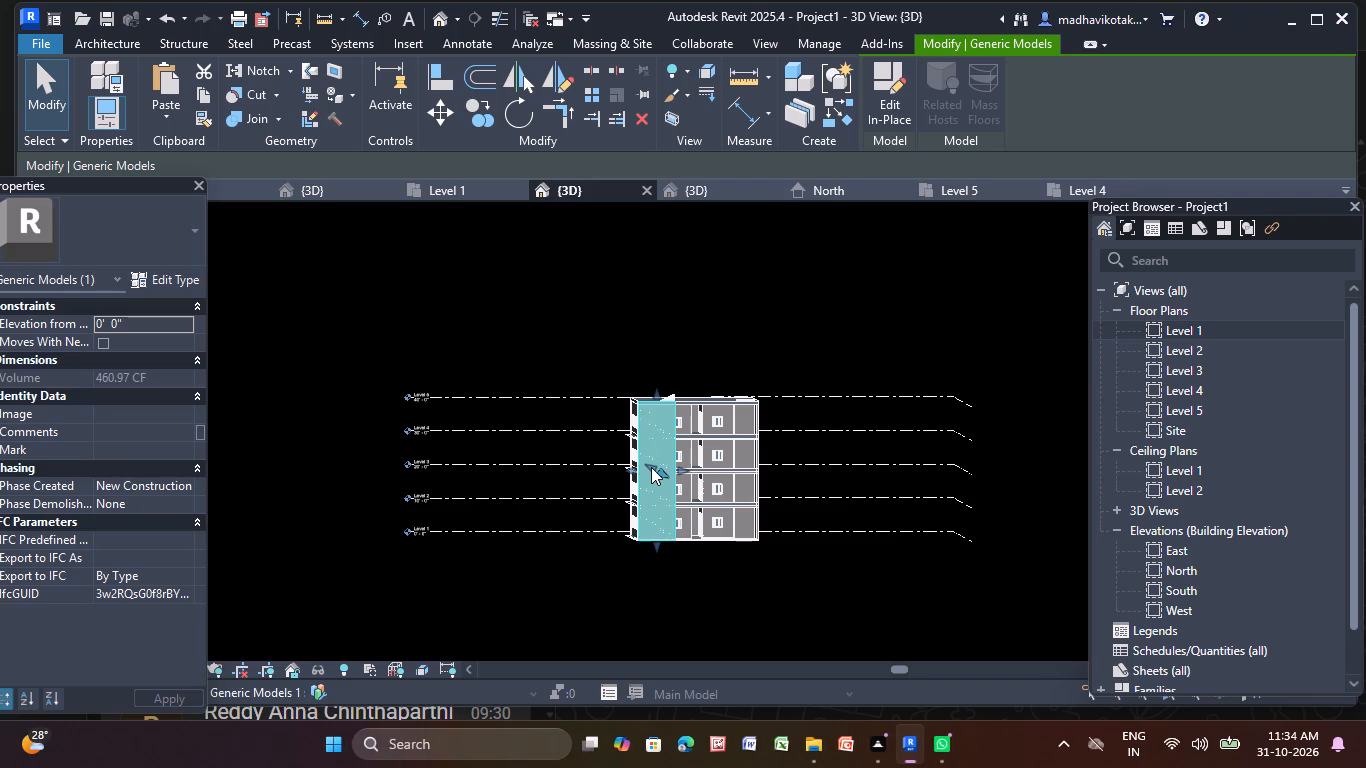
scroll(651, 467, up, 1)
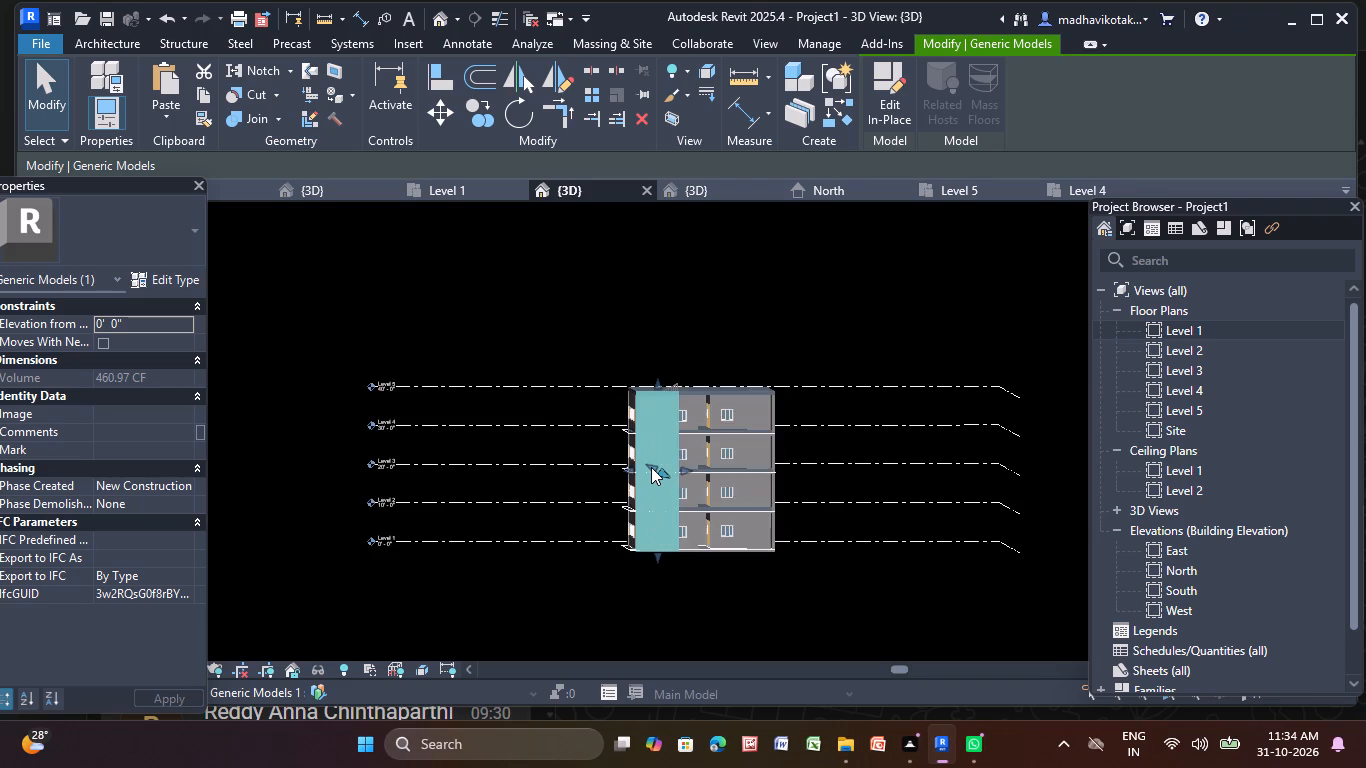
scroll(651, 467, up, 1)
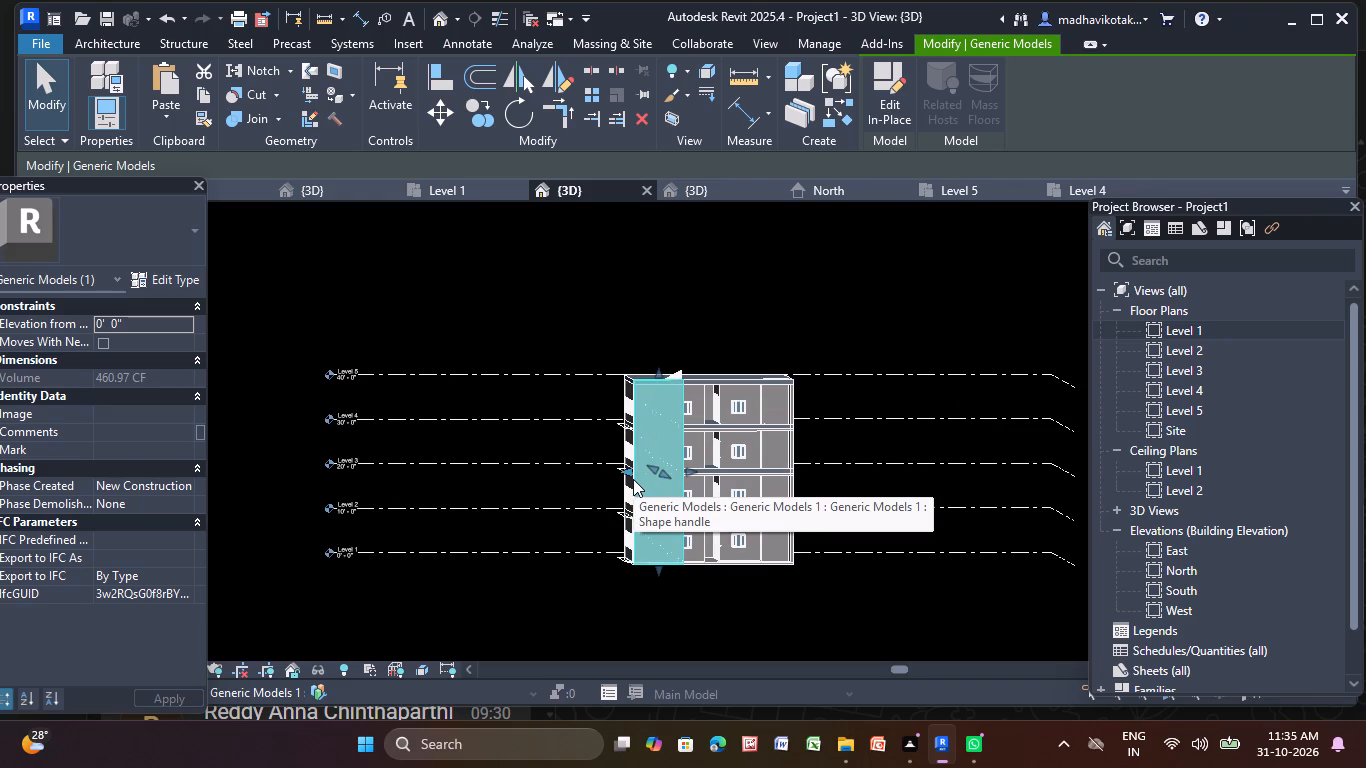
key(Escape)
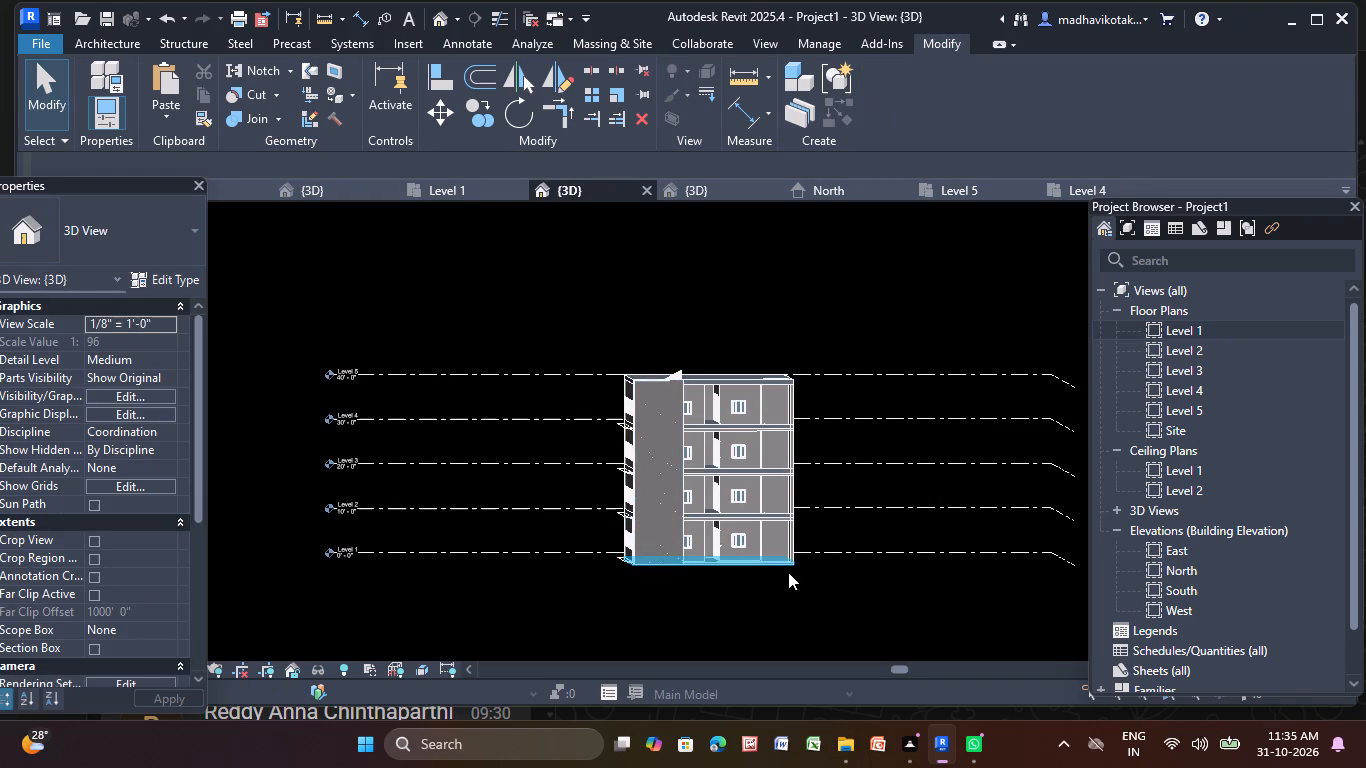
shift+middle_drag(761, 582, 748, 591)
click(647, 482)
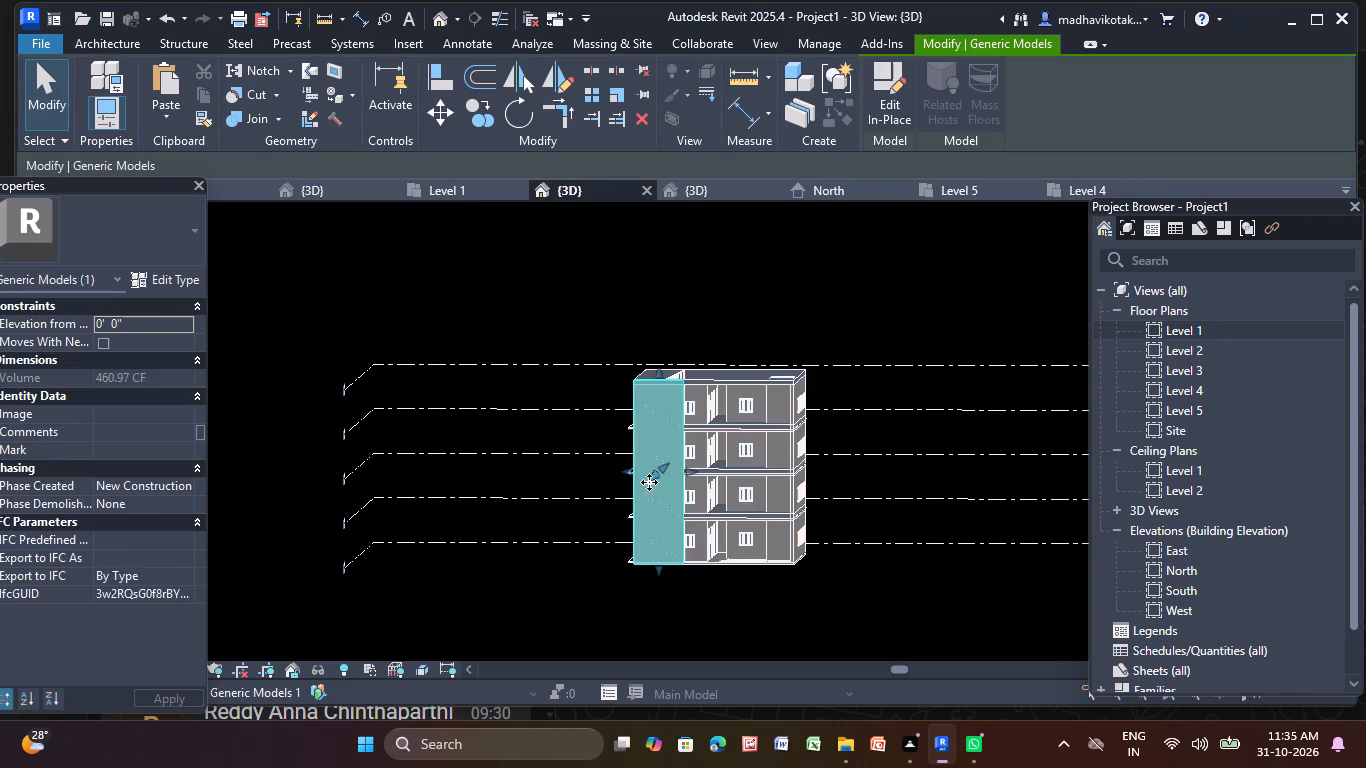
shift+middle_drag(616, 546, 826, 591)
scroll(595, 503, up, 7)
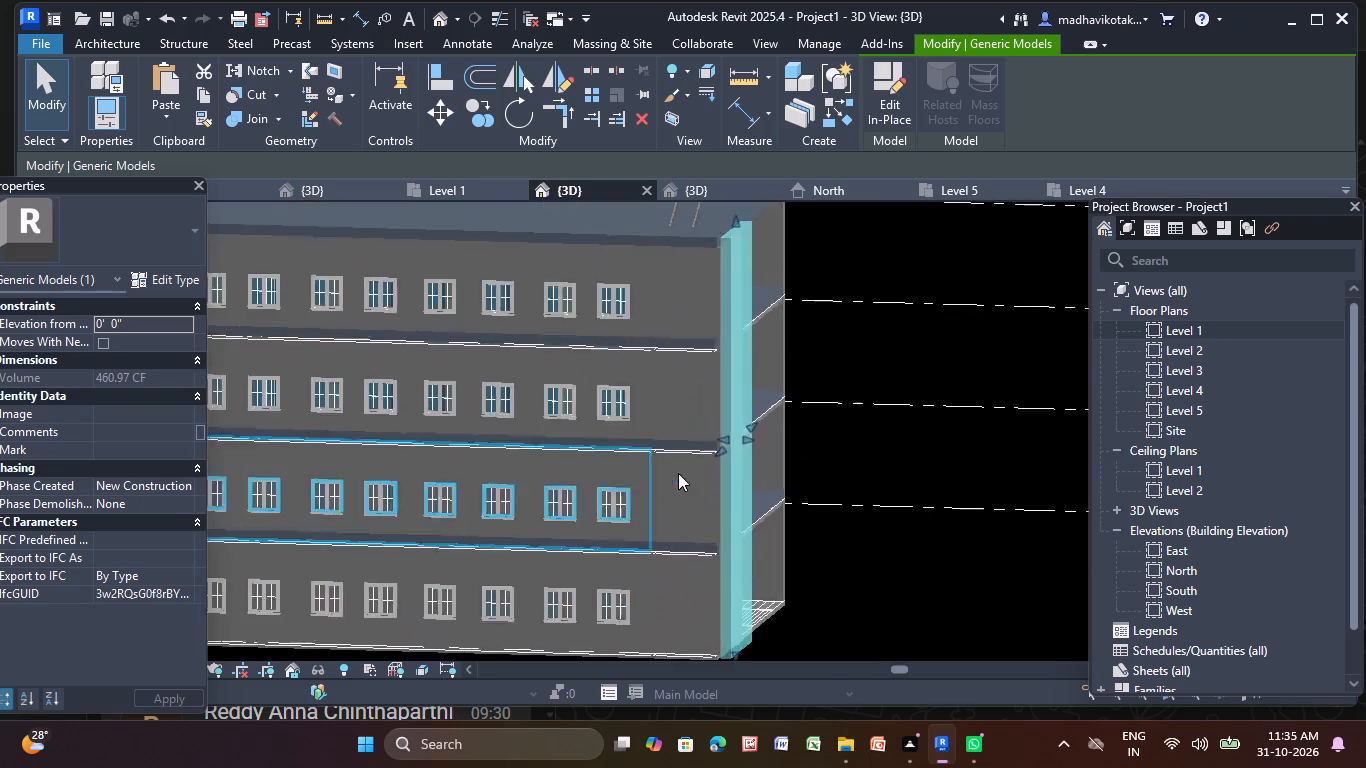
scroll(678, 473, up, 4)
middle_drag(724, 473, 595, 286)
scroll(641, 407, up, 1)
middle_drag(581, 309, 541, 529)
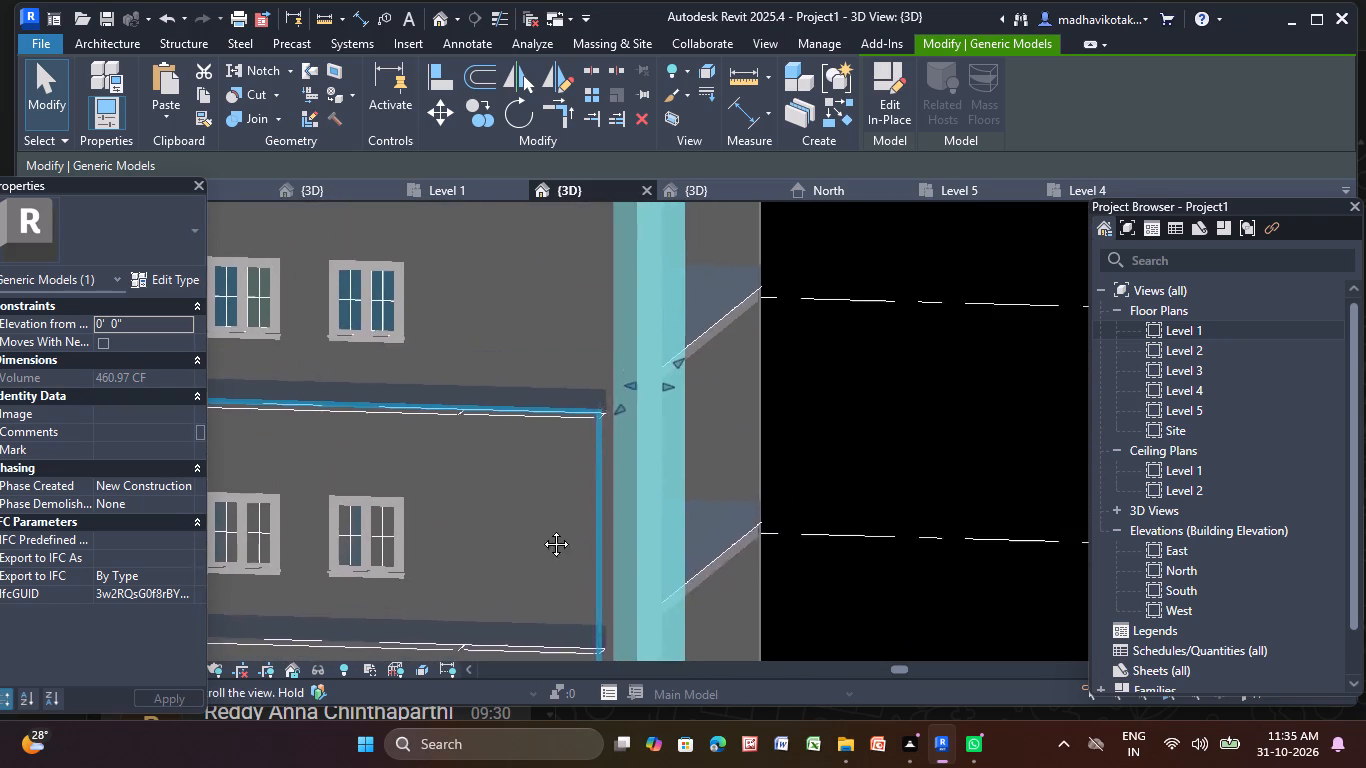
middle_drag(541, 529, 536, 544)
scroll(643, 430, up, 1)
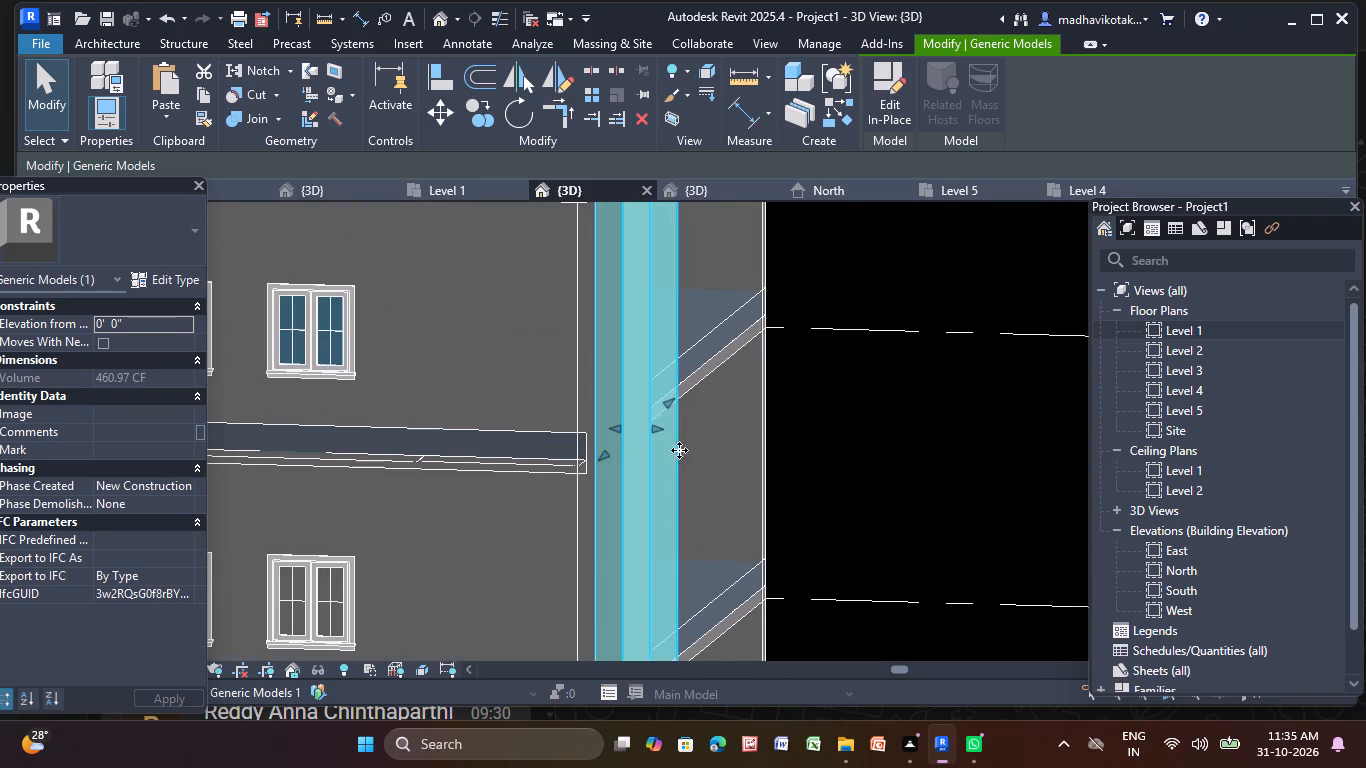
key(Escape)
scroll(709, 473, down, 9)
middle_drag(754, 482, 728, 437)
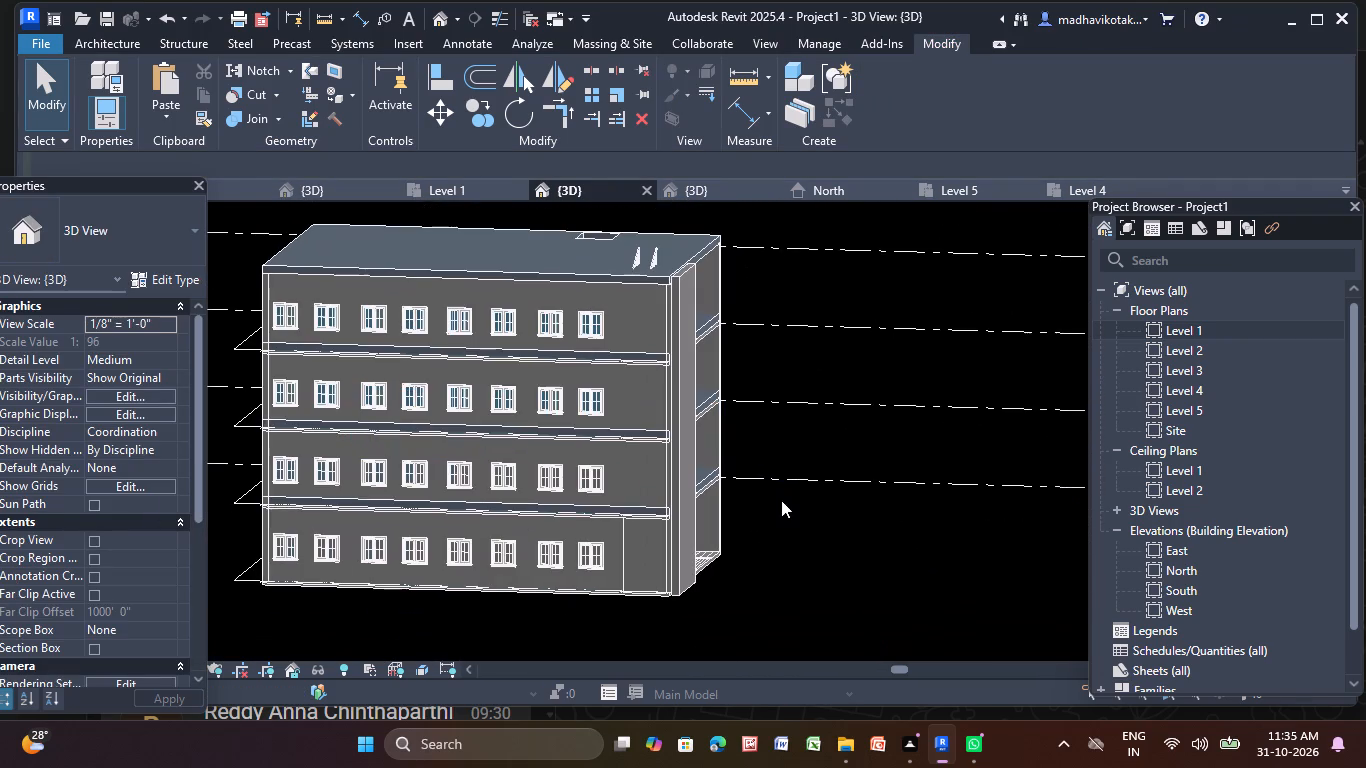
middle_drag(785, 513, 620, 449)
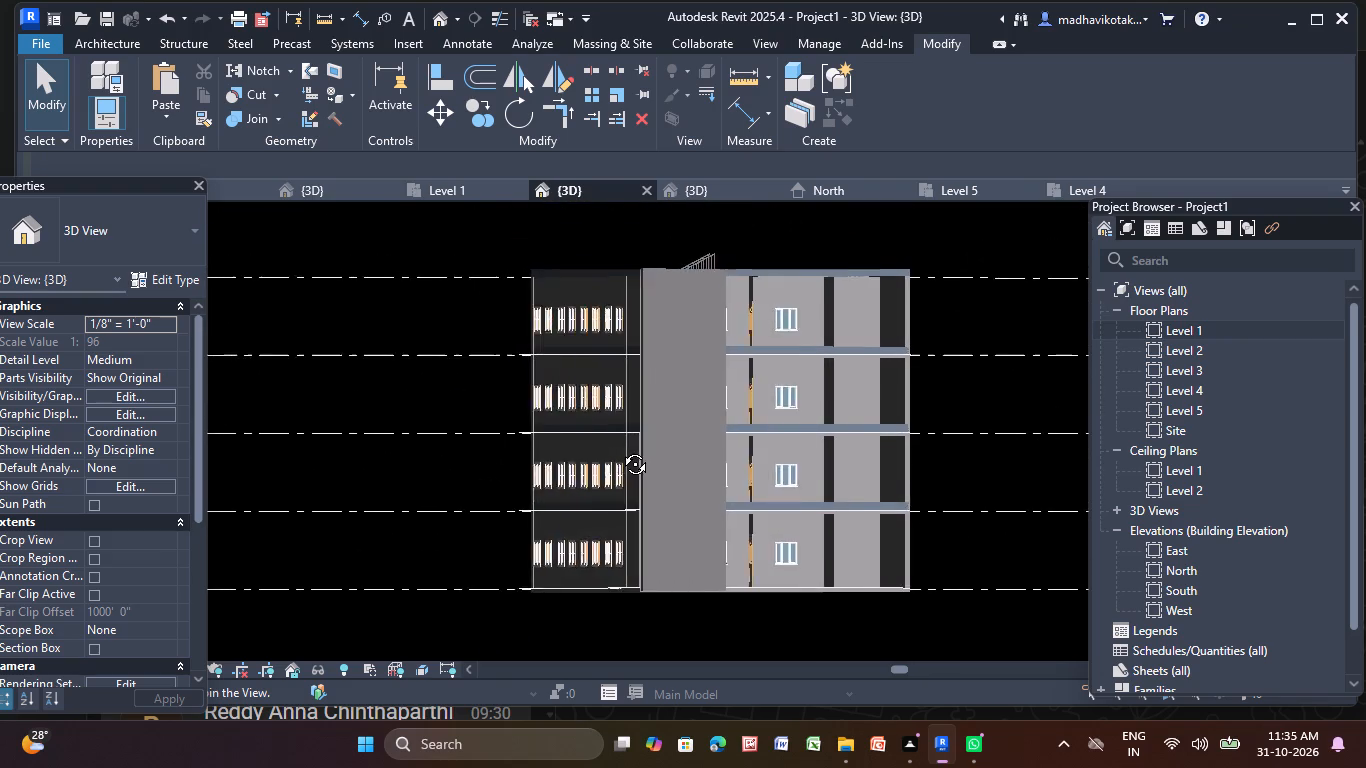
middle_drag(620, 449, 581, 469)
scroll(662, 442, up, 1)
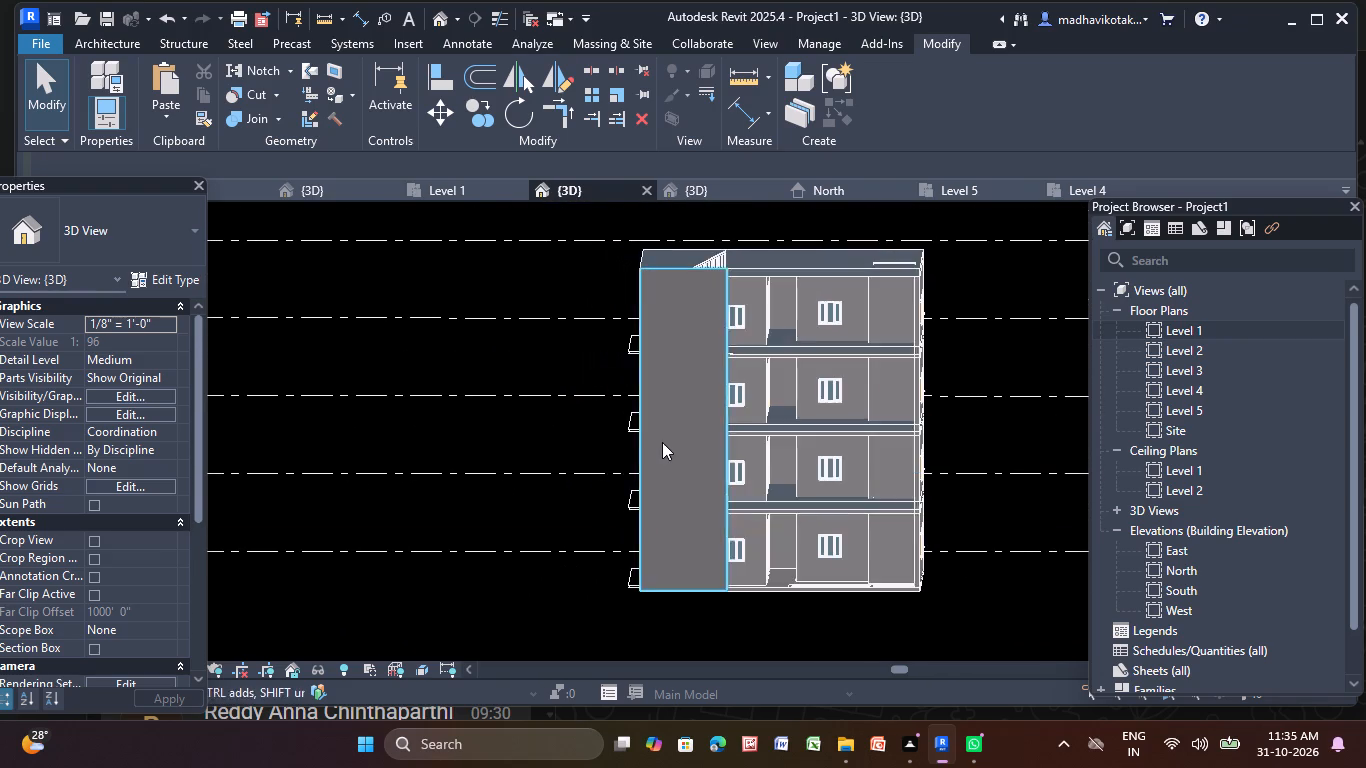
scroll(662, 442, up, 3)
click(662, 440)
scroll(662, 440, down, 4)
middle_drag(661, 440, 438, 464)
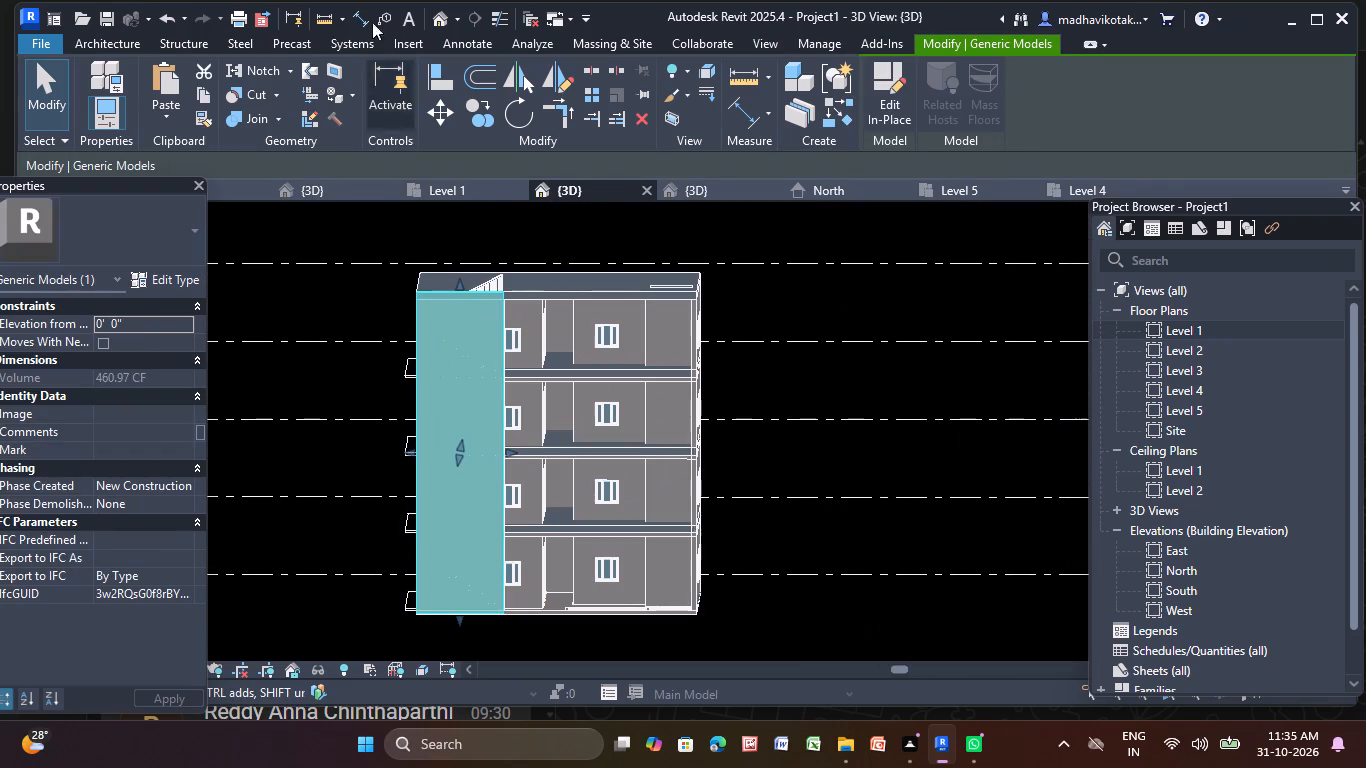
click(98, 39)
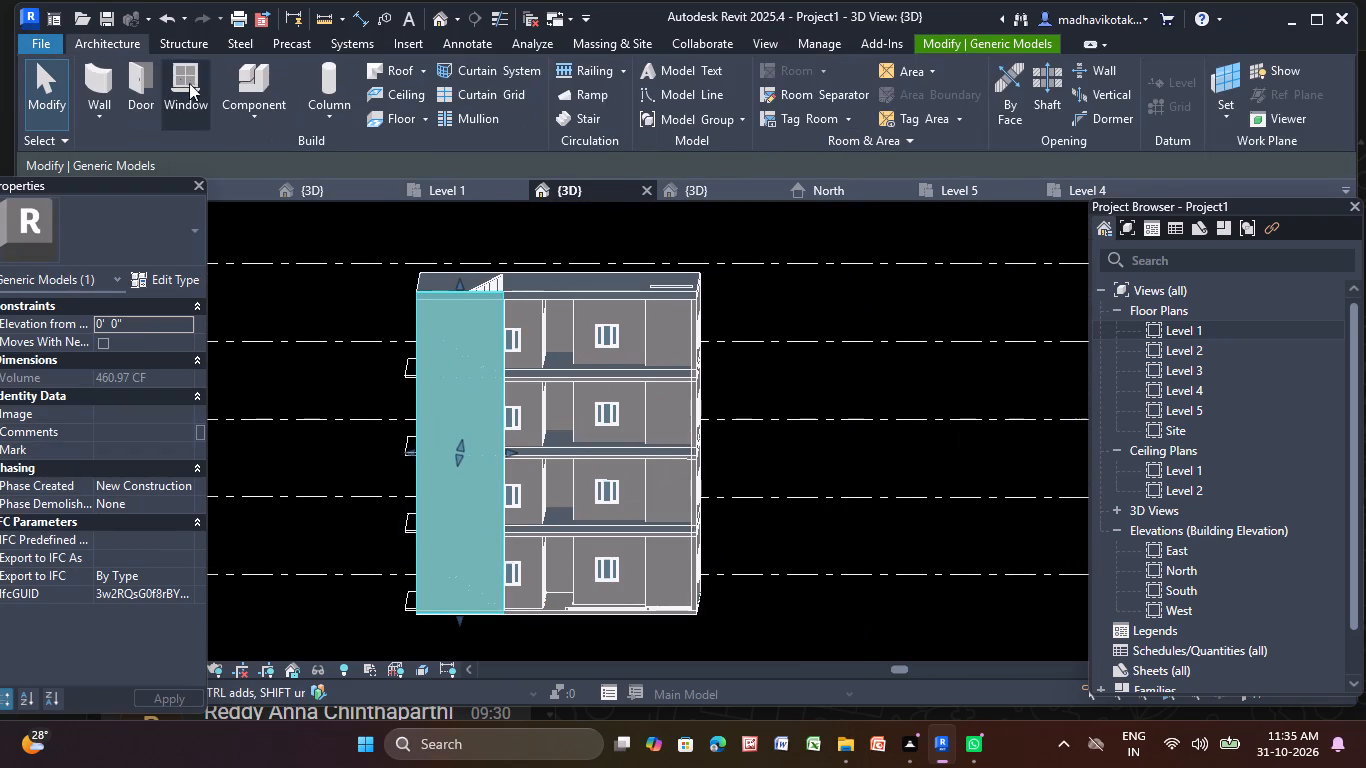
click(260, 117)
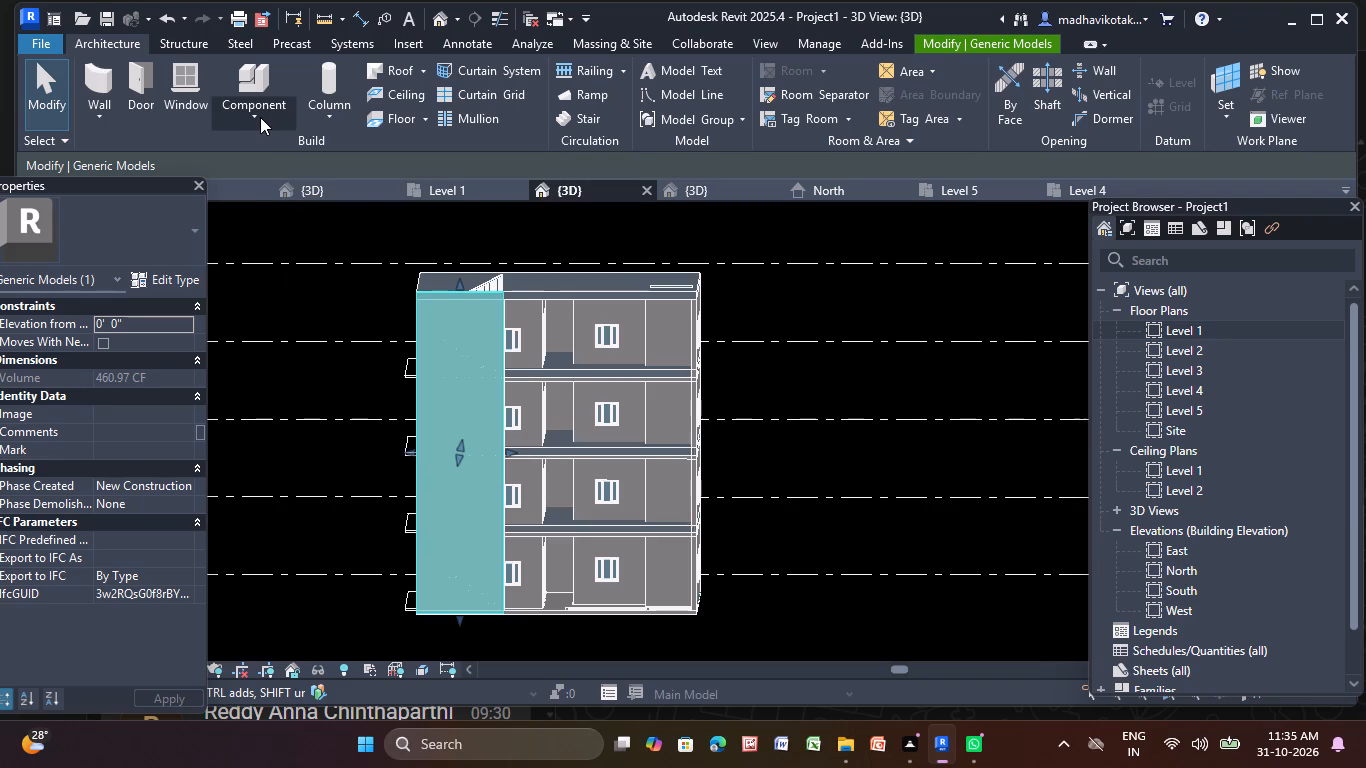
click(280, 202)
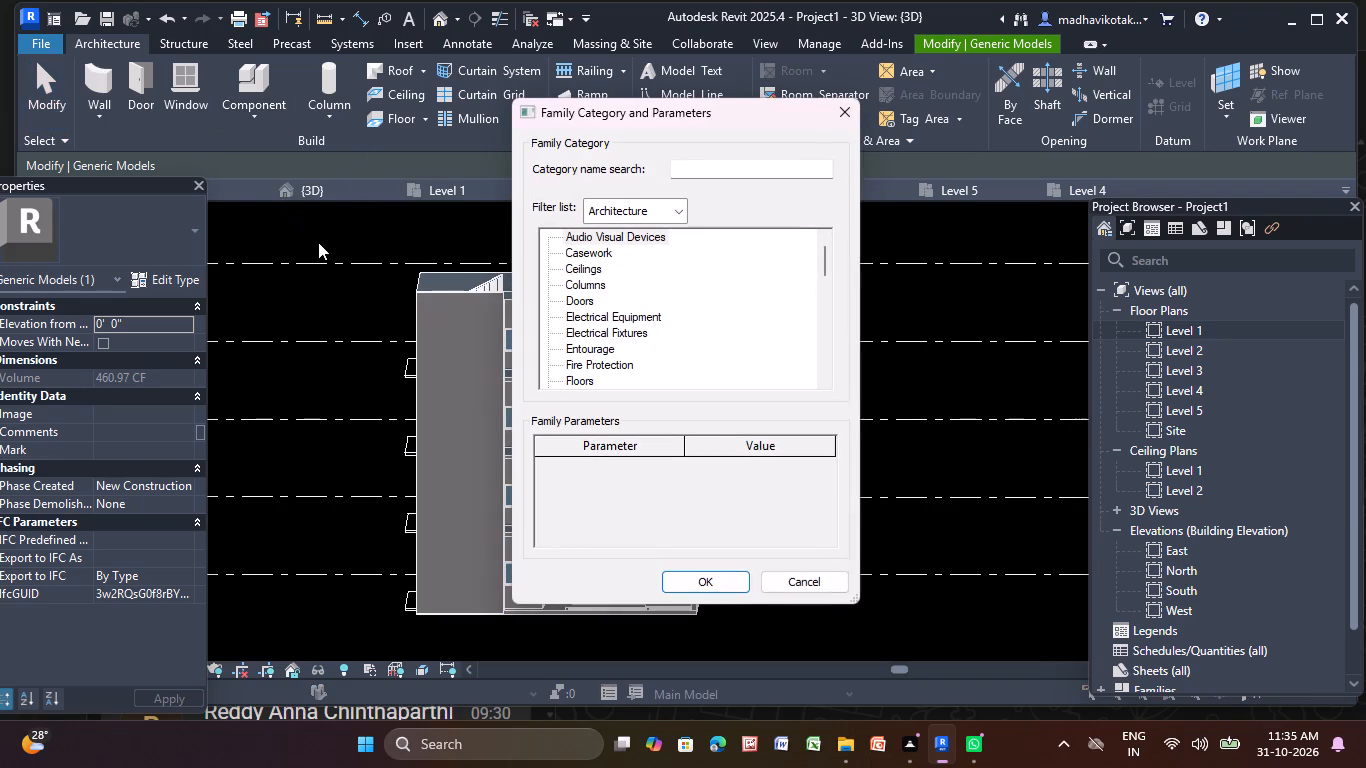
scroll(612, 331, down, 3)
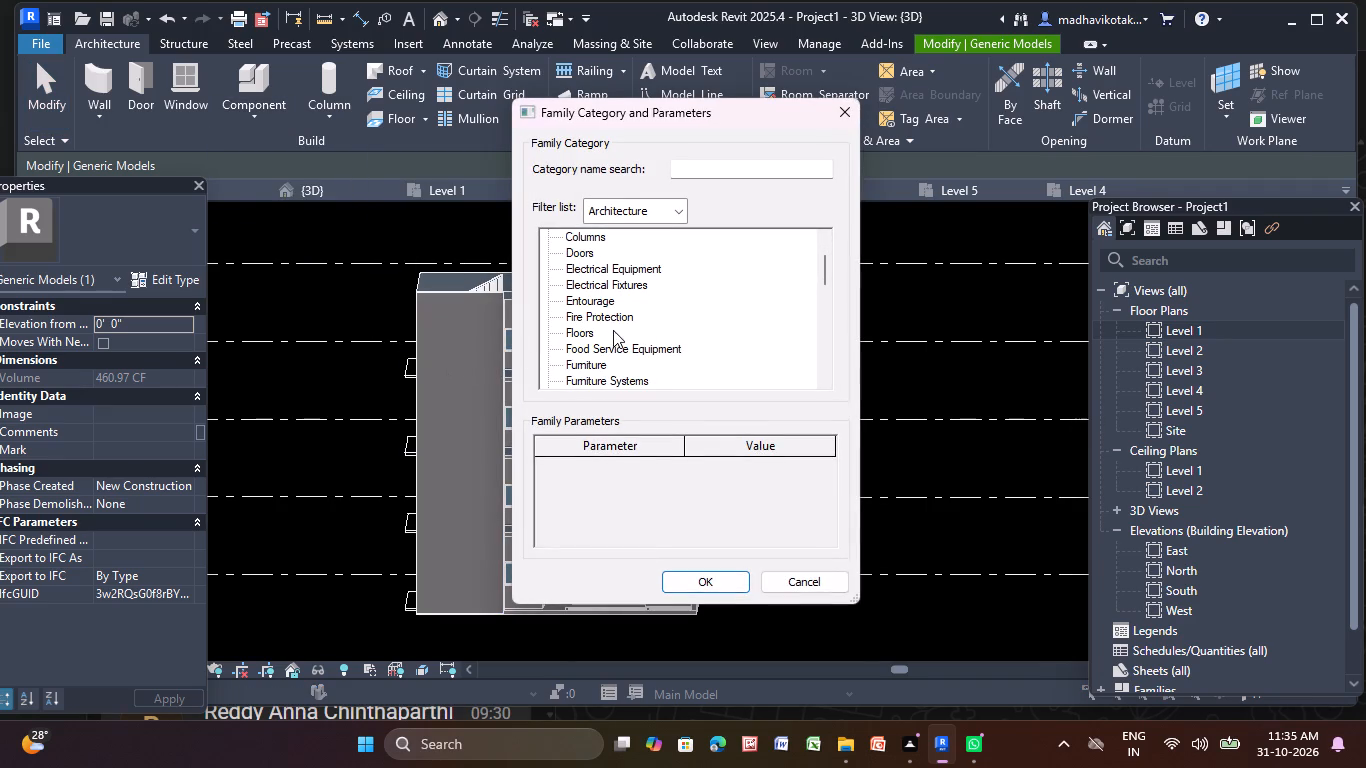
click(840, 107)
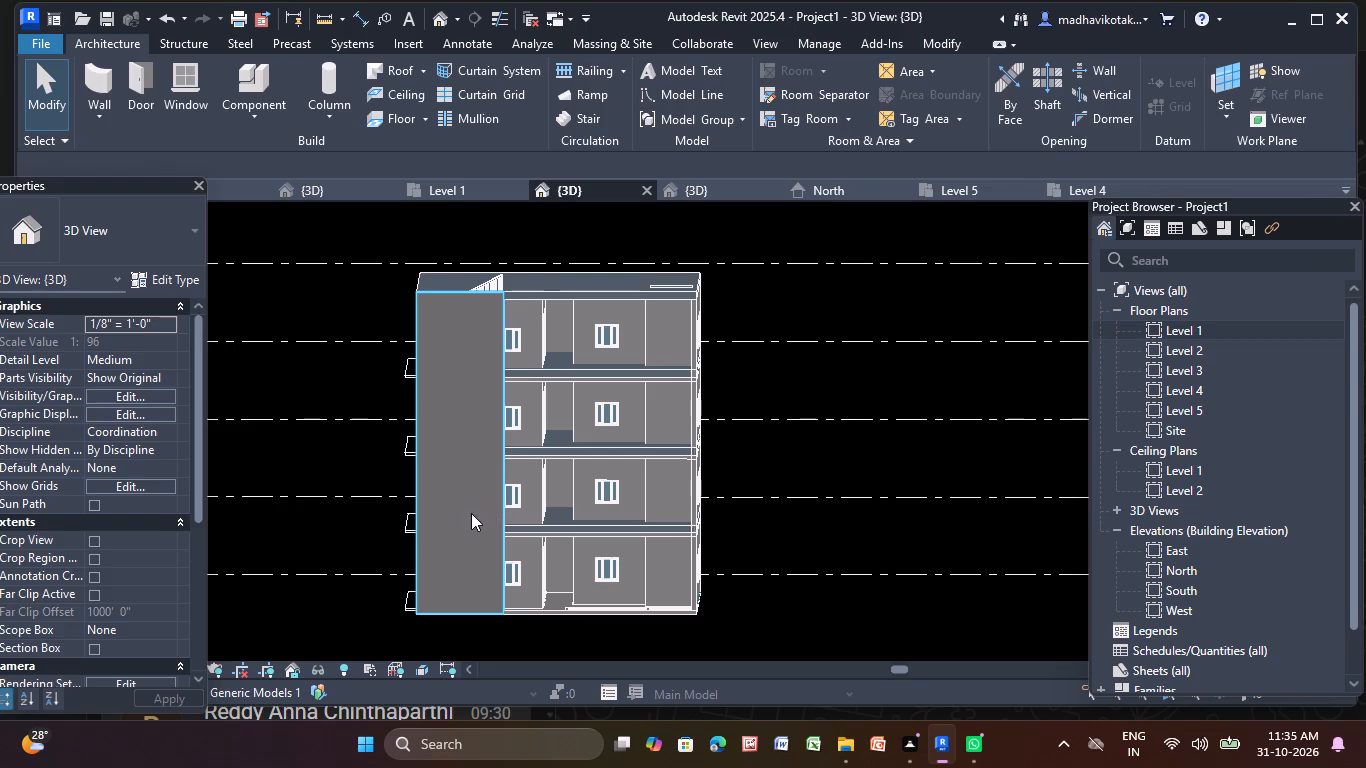
Edit the full-height block in place and start a void extrusion with the block's front face as its work plane.
click(471, 513)
click(894, 95)
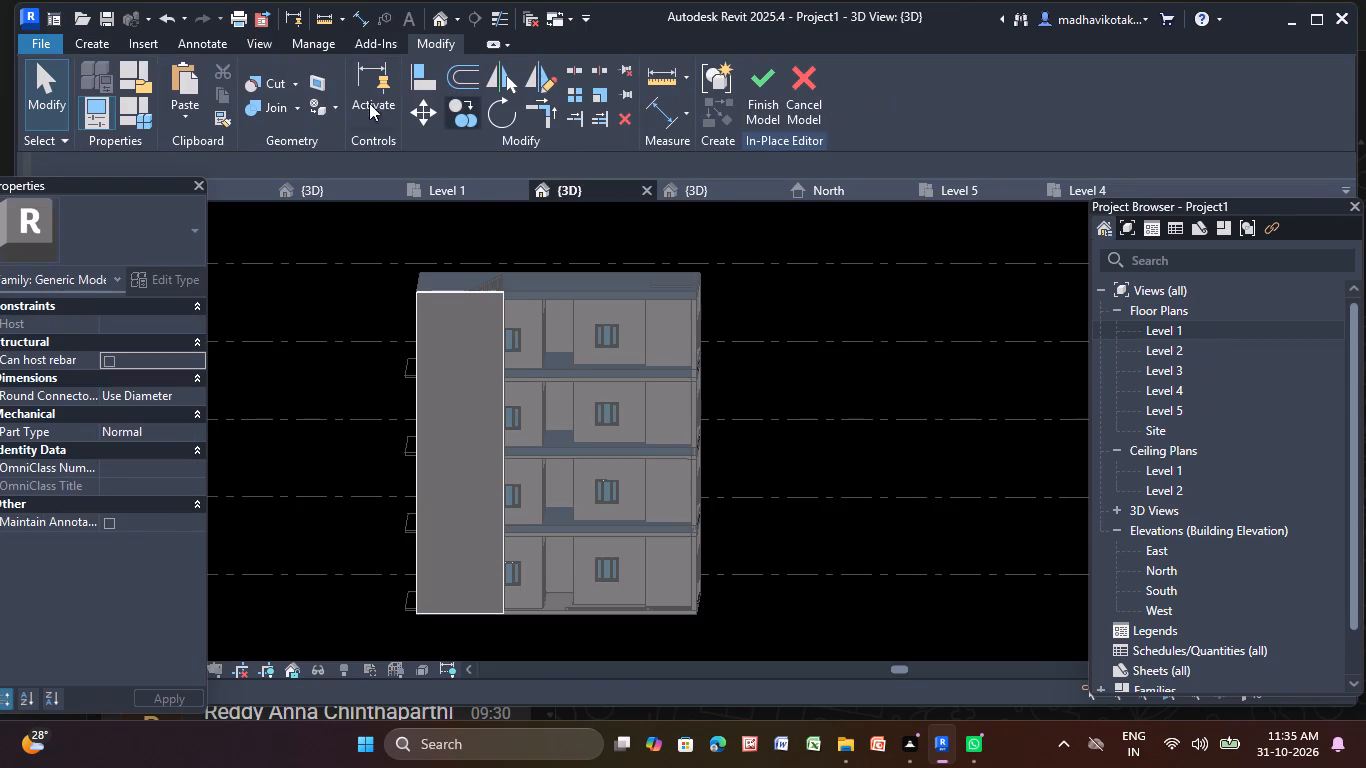
click(89, 45)
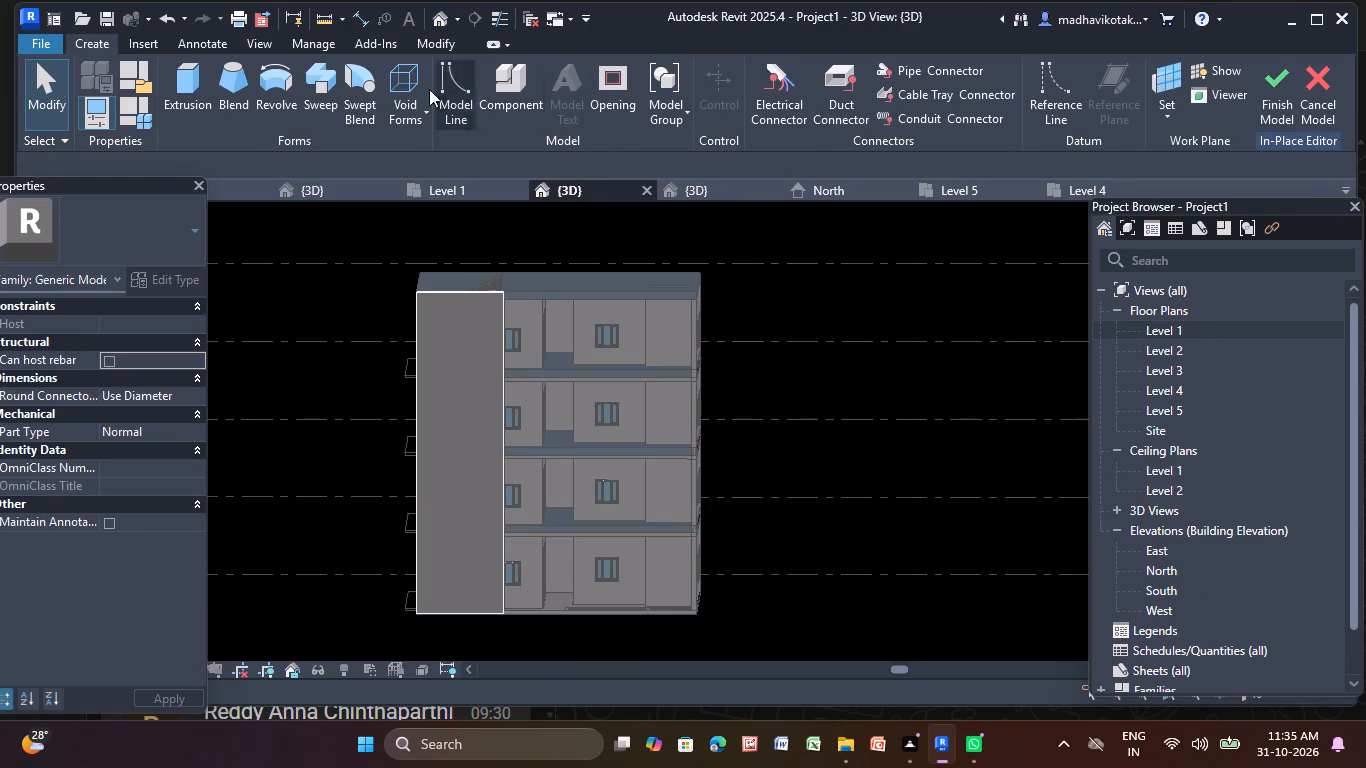
click(406, 89)
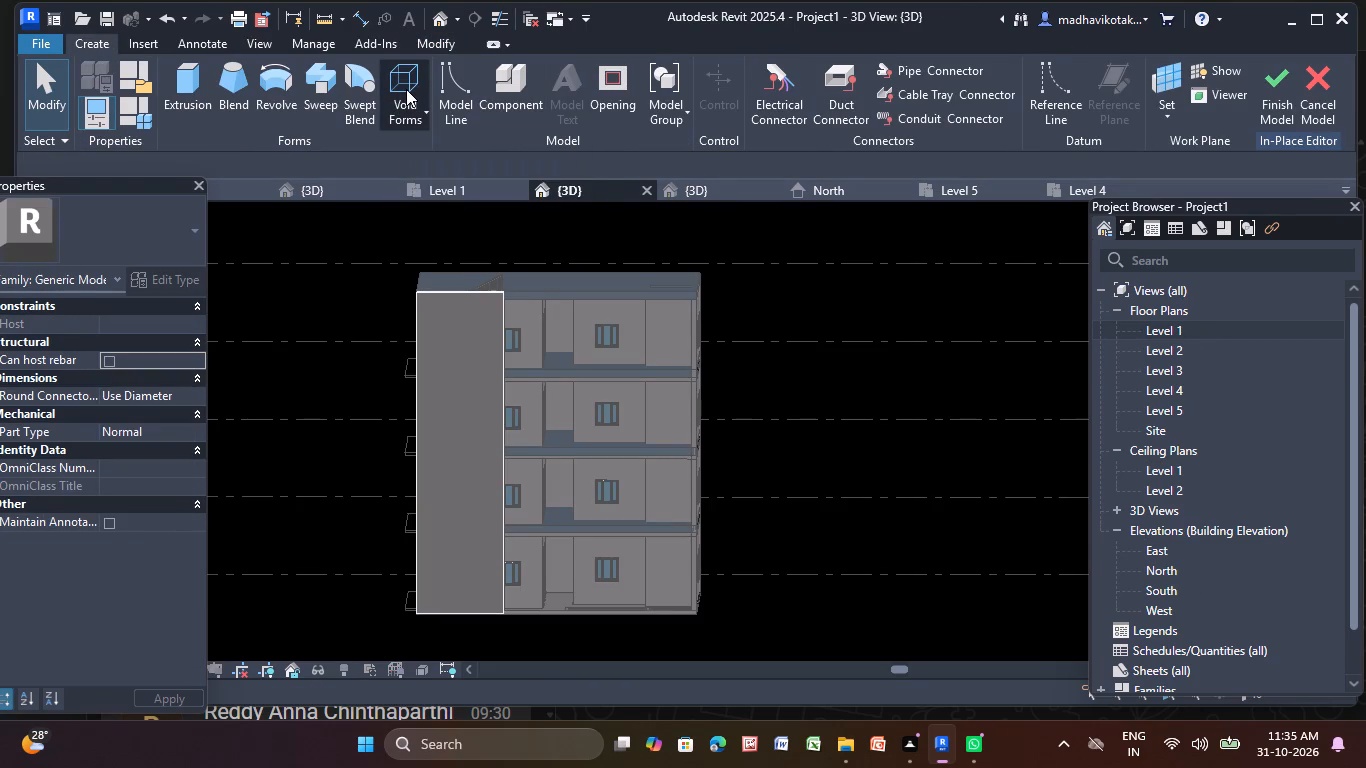
click(437, 154)
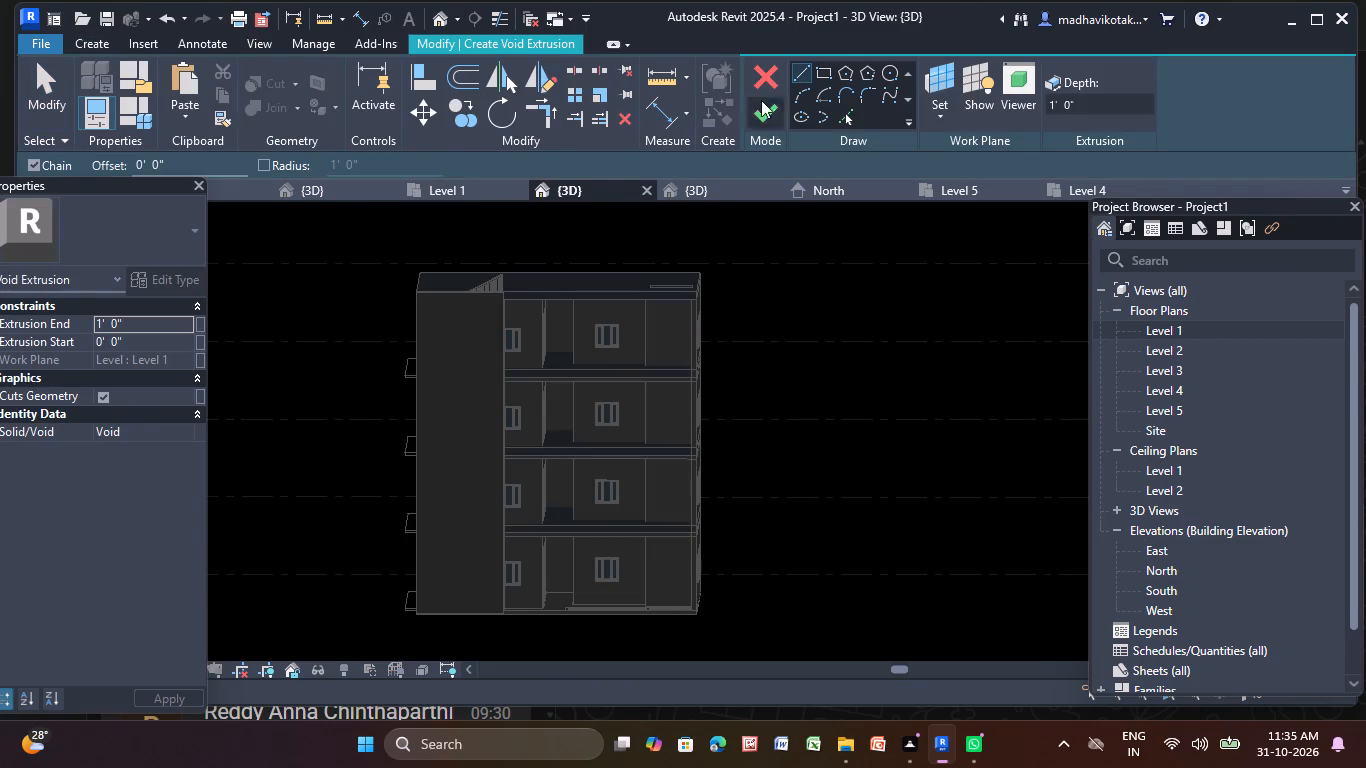
click(936, 117)
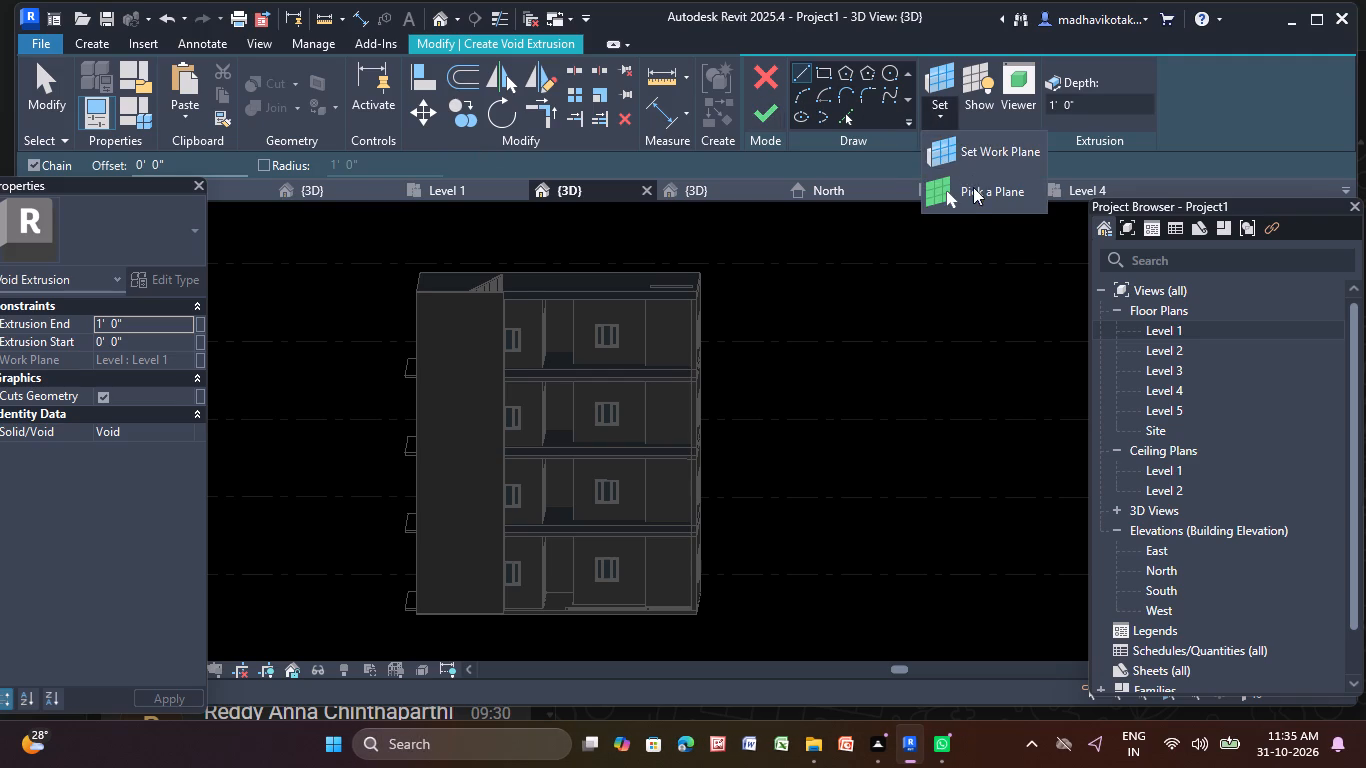
click(973, 187)
click(471, 481)
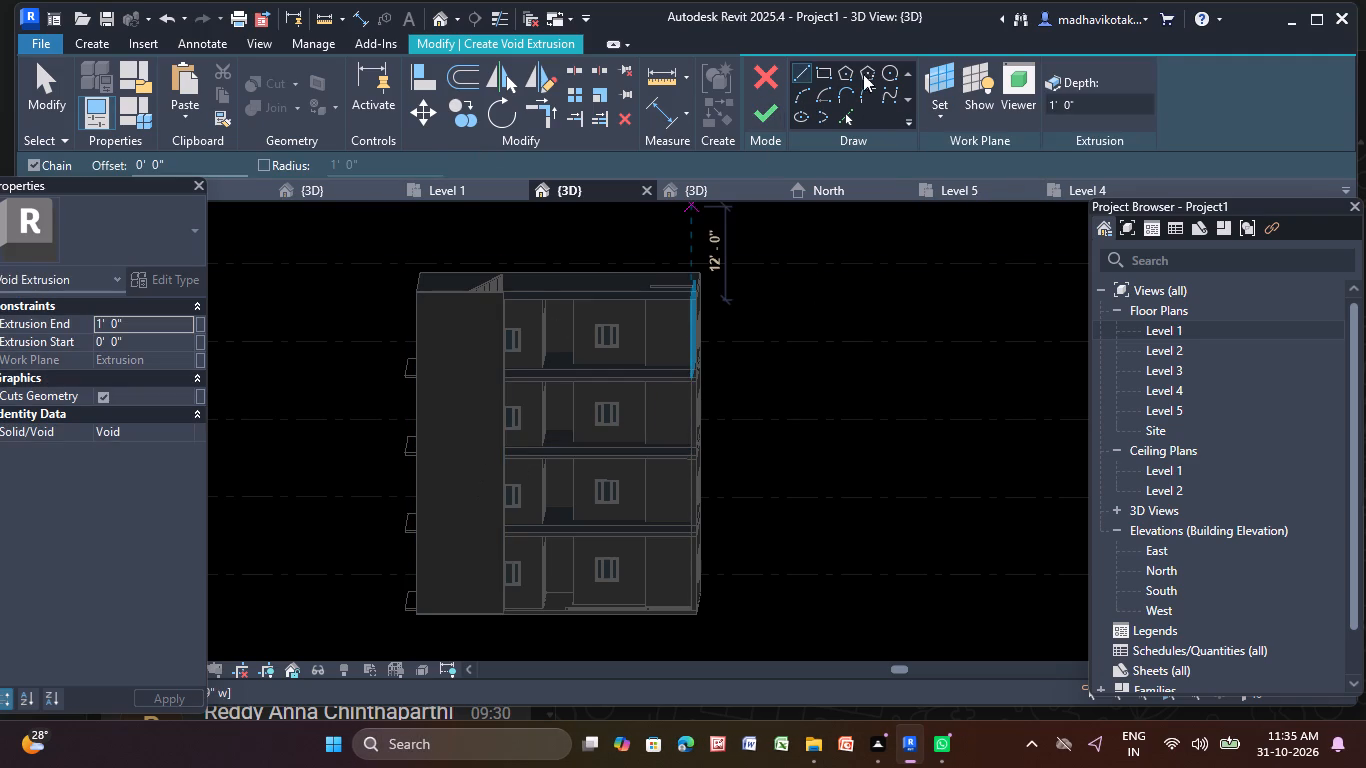
Sketch a narrow vertical rectangle along the block face's outer edge, running from just below its top to just above its base.
click(825, 73)
scroll(413, 328, up, 4)
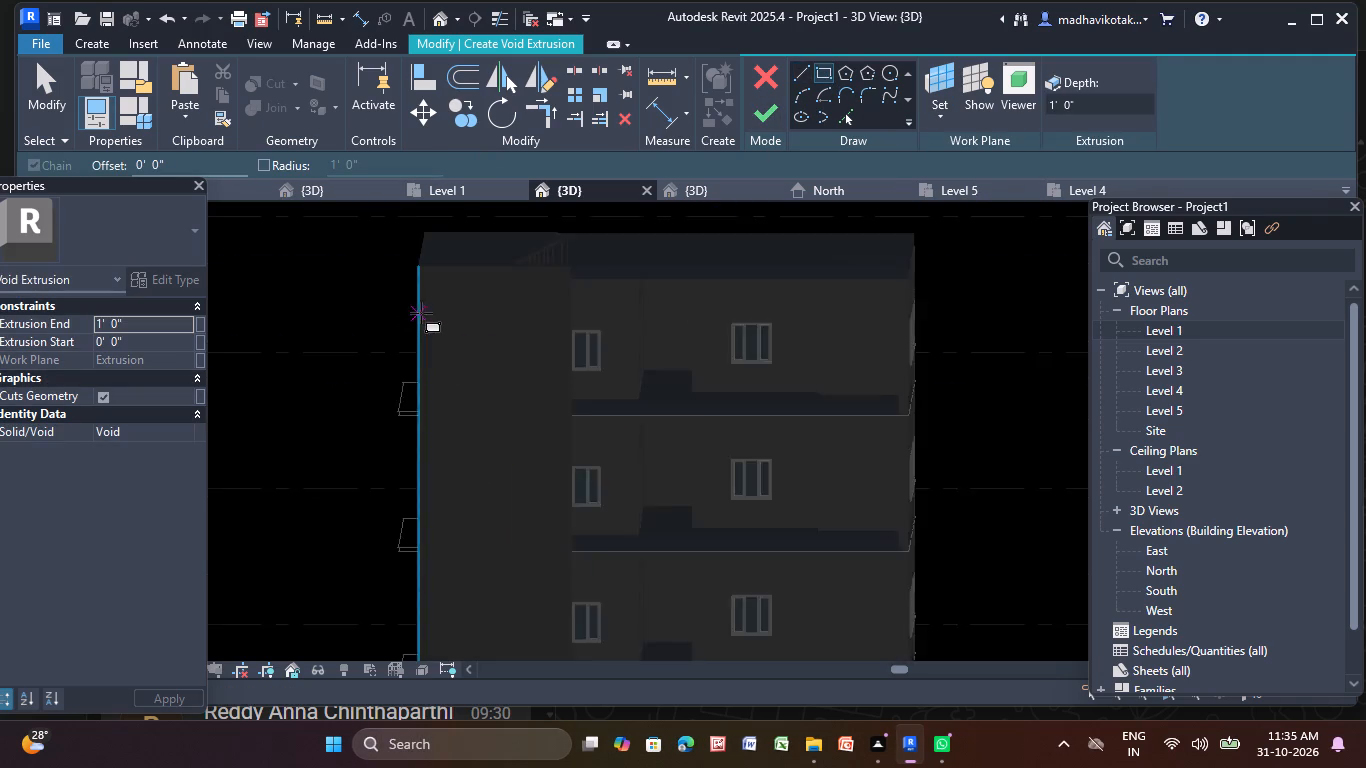
scroll(422, 313, up, 2)
middle_drag(433, 315, 506, 384)
scroll(513, 337, up, 3)
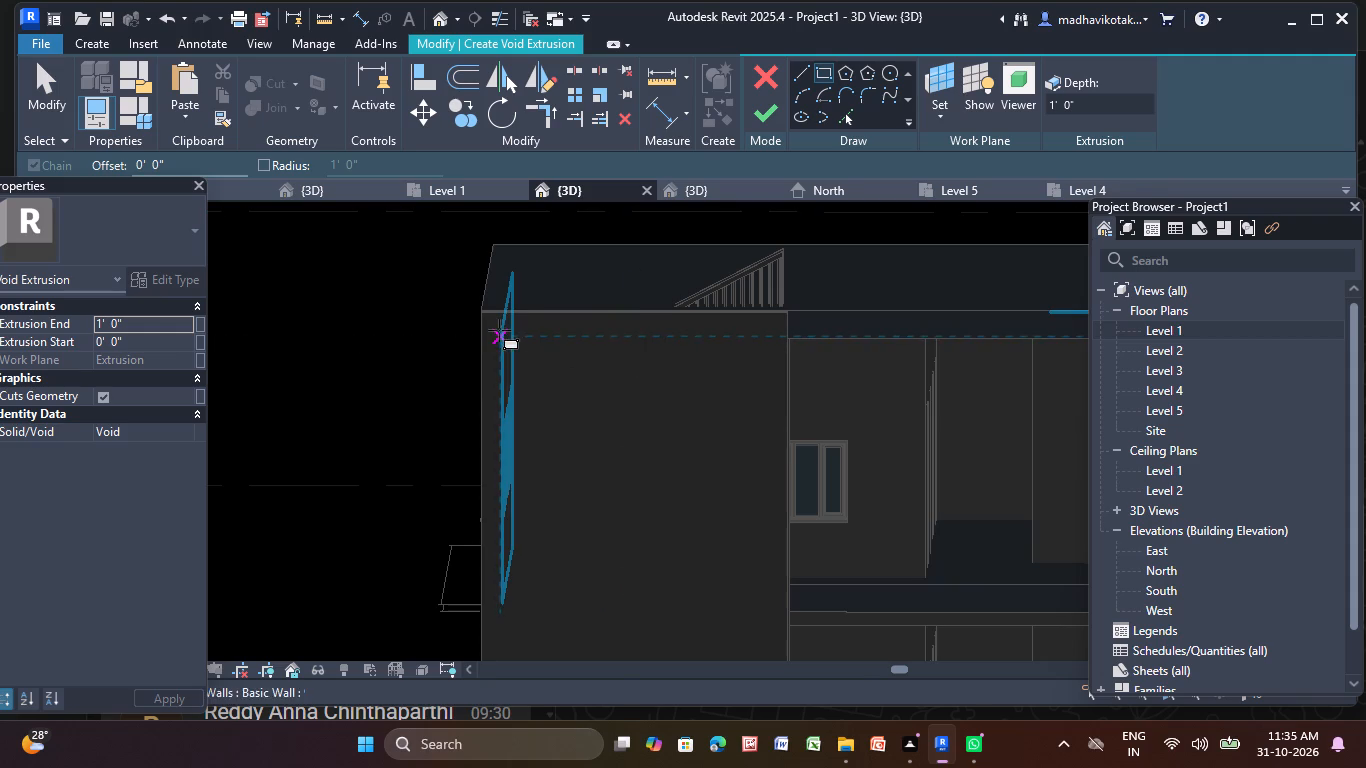
click(494, 327)
scroll(558, 553, down, 2)
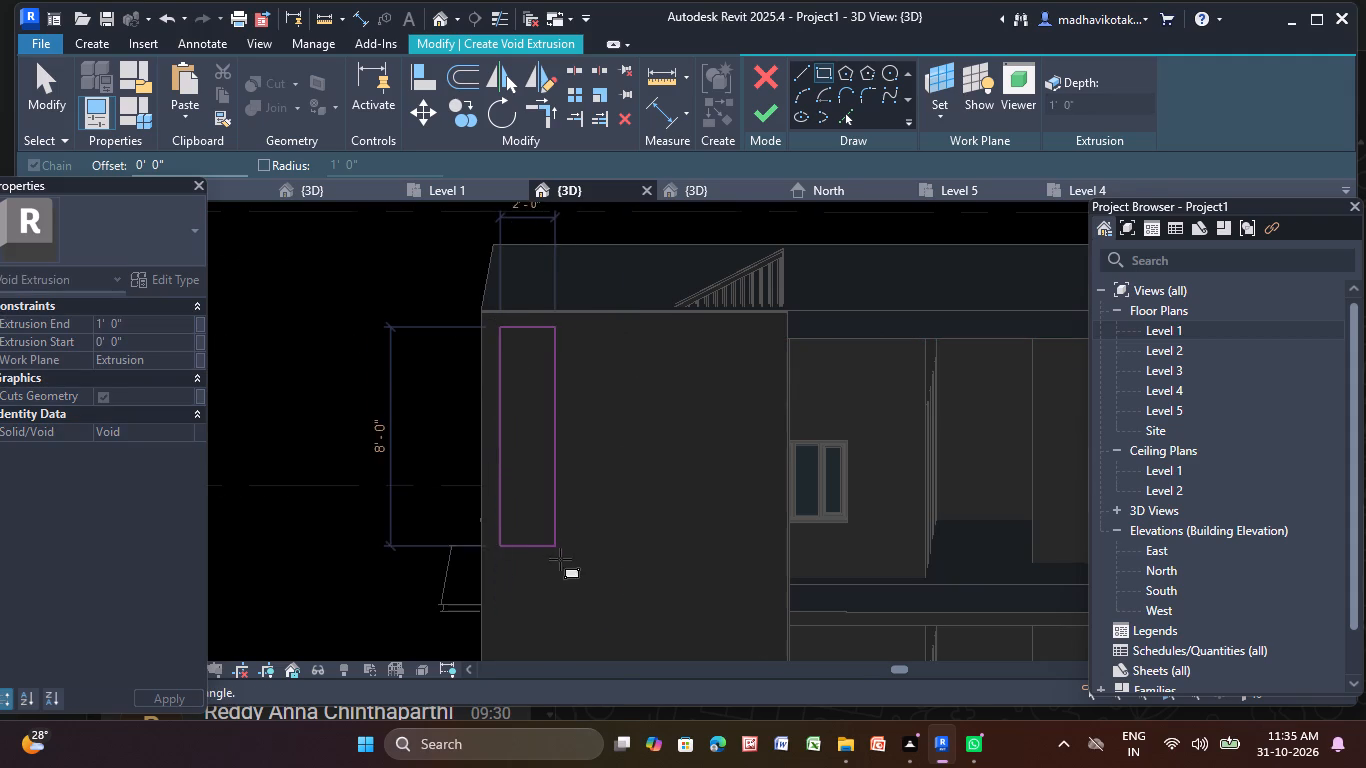
scroll(560, 559, down, 2)
middle_drag(555, 547, 488, 218)
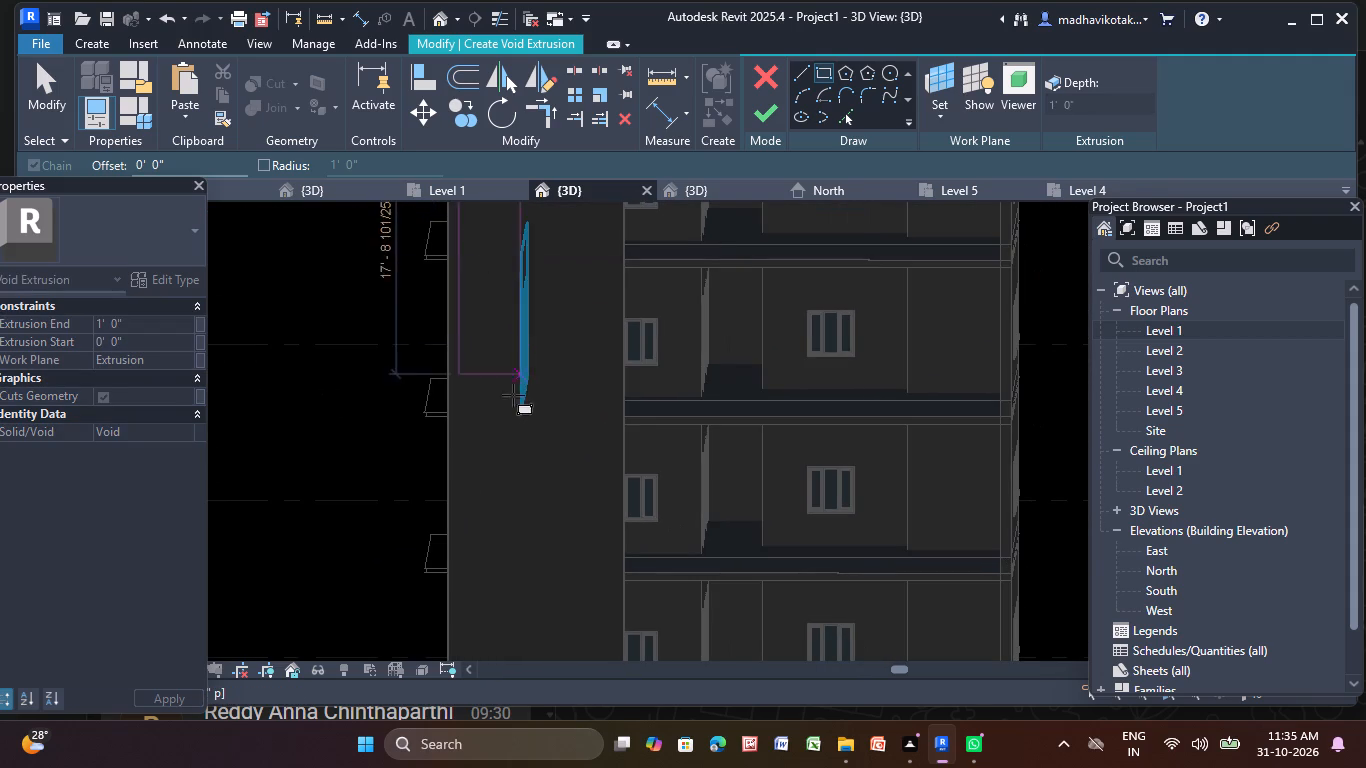
scroll(512, 447, down, 3)
middle_drag(516, 482, 504, 358)
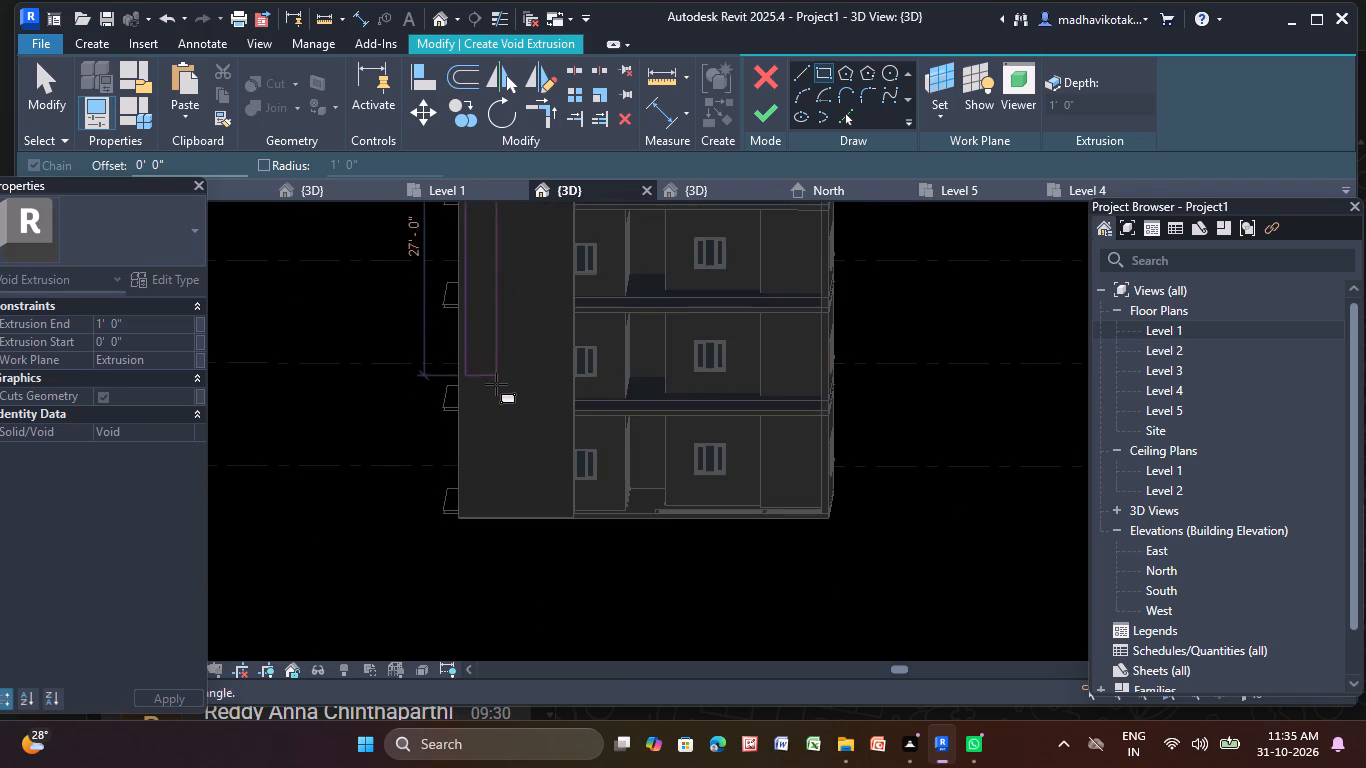
scroll(484, 503, up, 4)
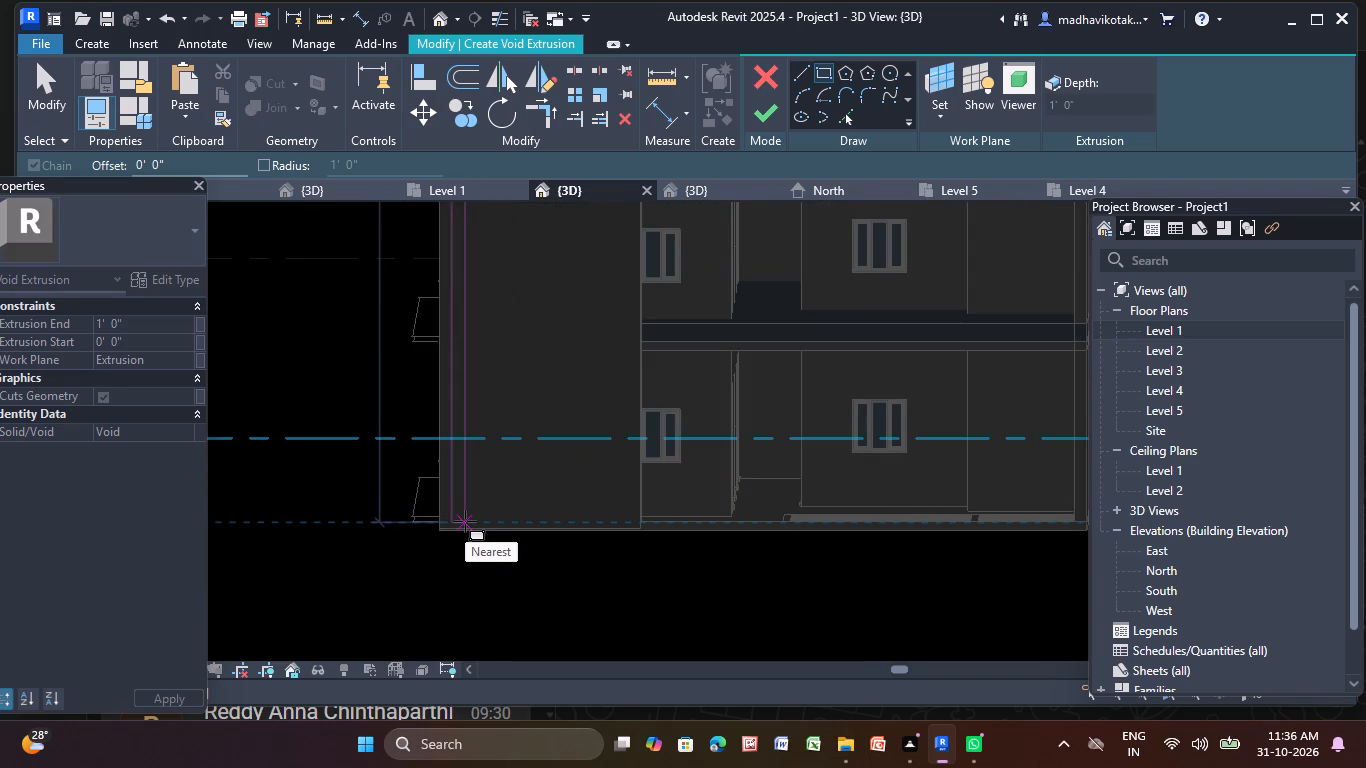
click(465, 521)
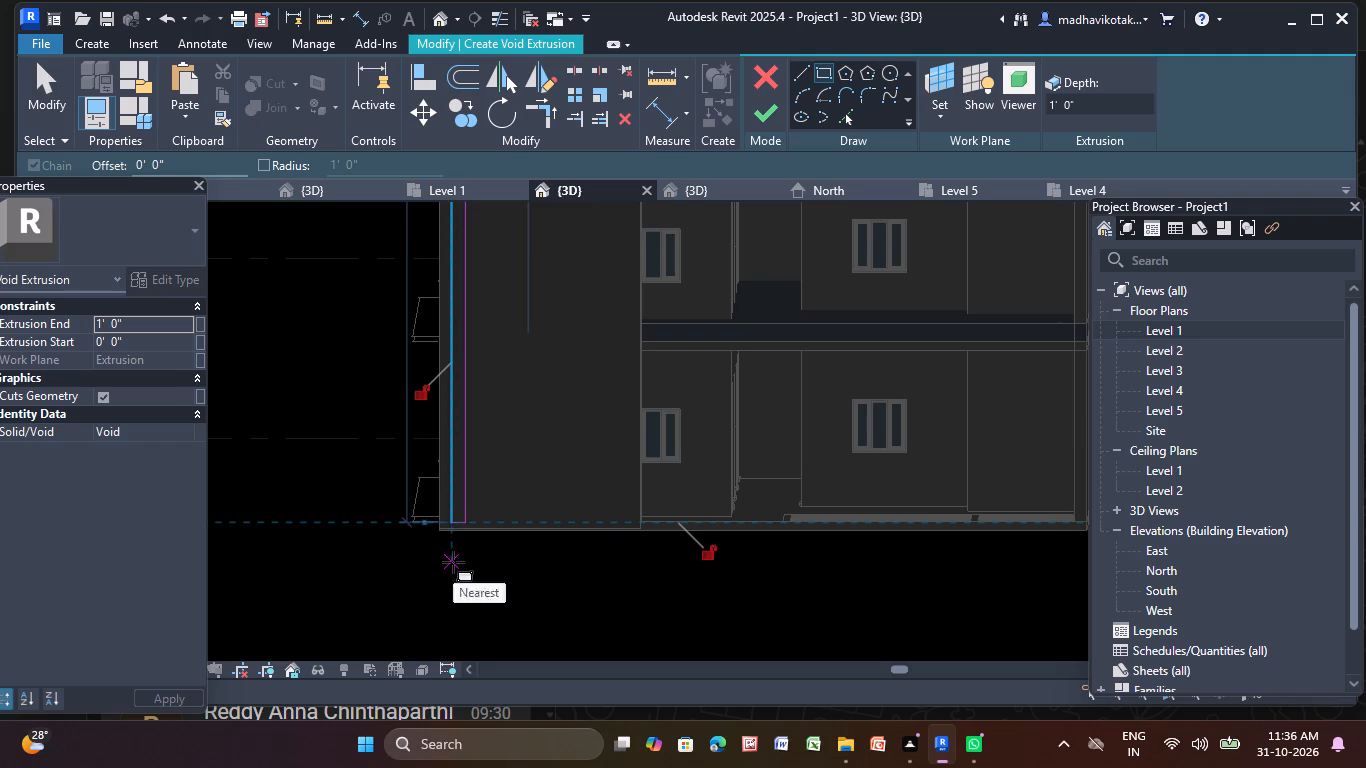
key(Escape)
key(Escape)
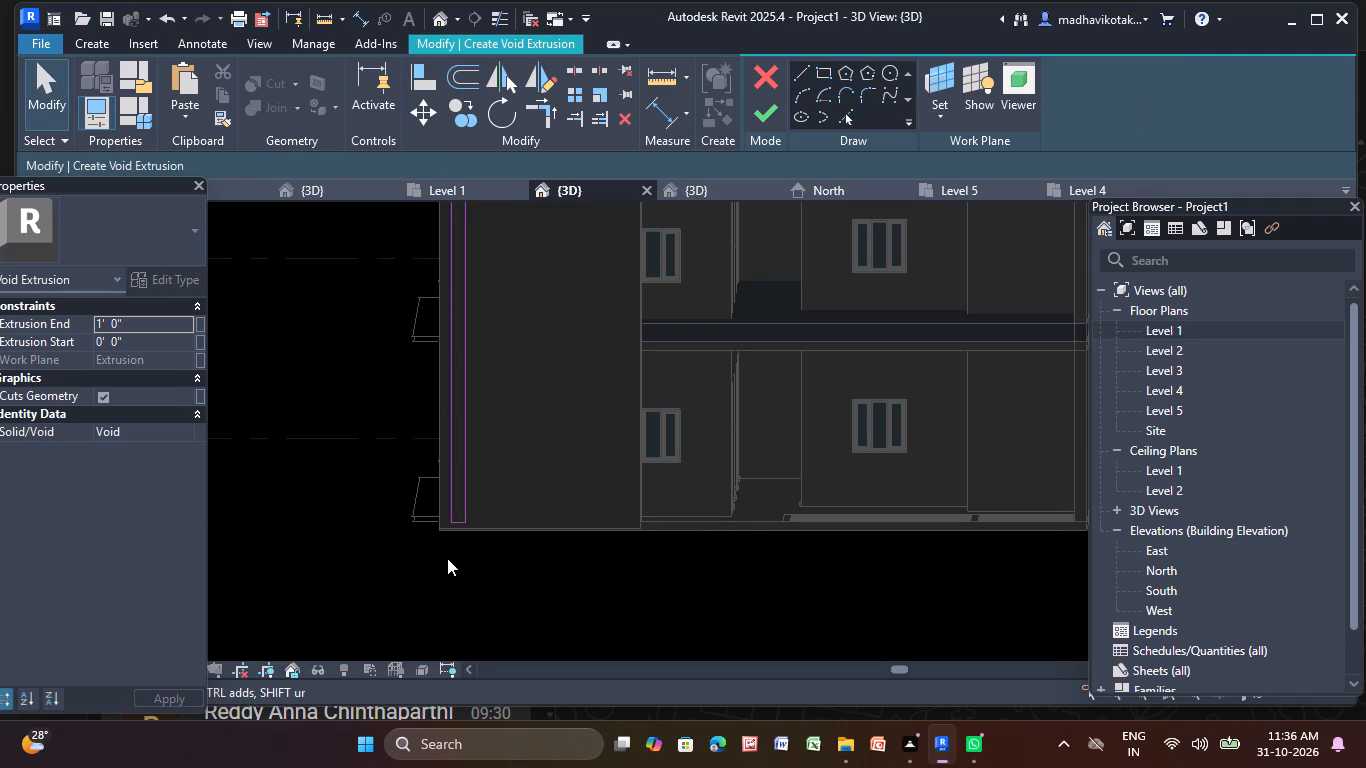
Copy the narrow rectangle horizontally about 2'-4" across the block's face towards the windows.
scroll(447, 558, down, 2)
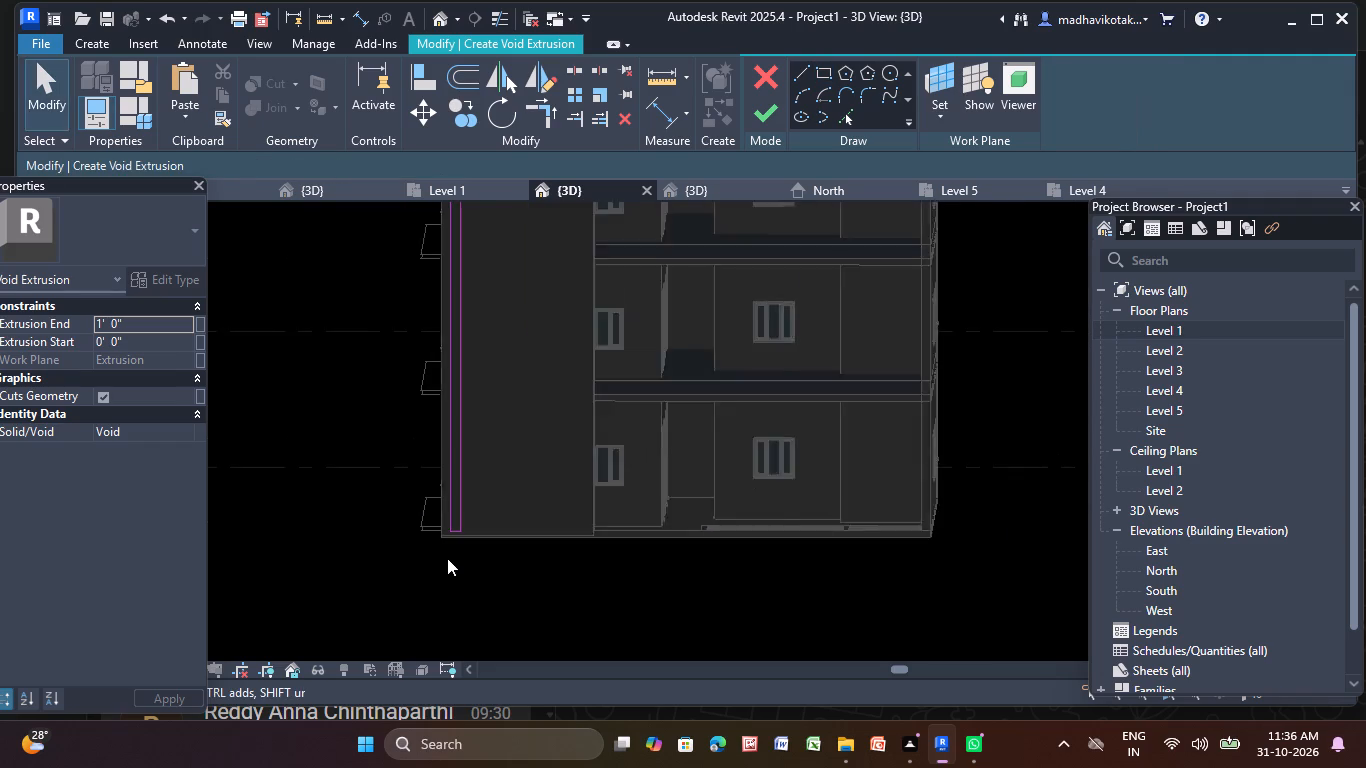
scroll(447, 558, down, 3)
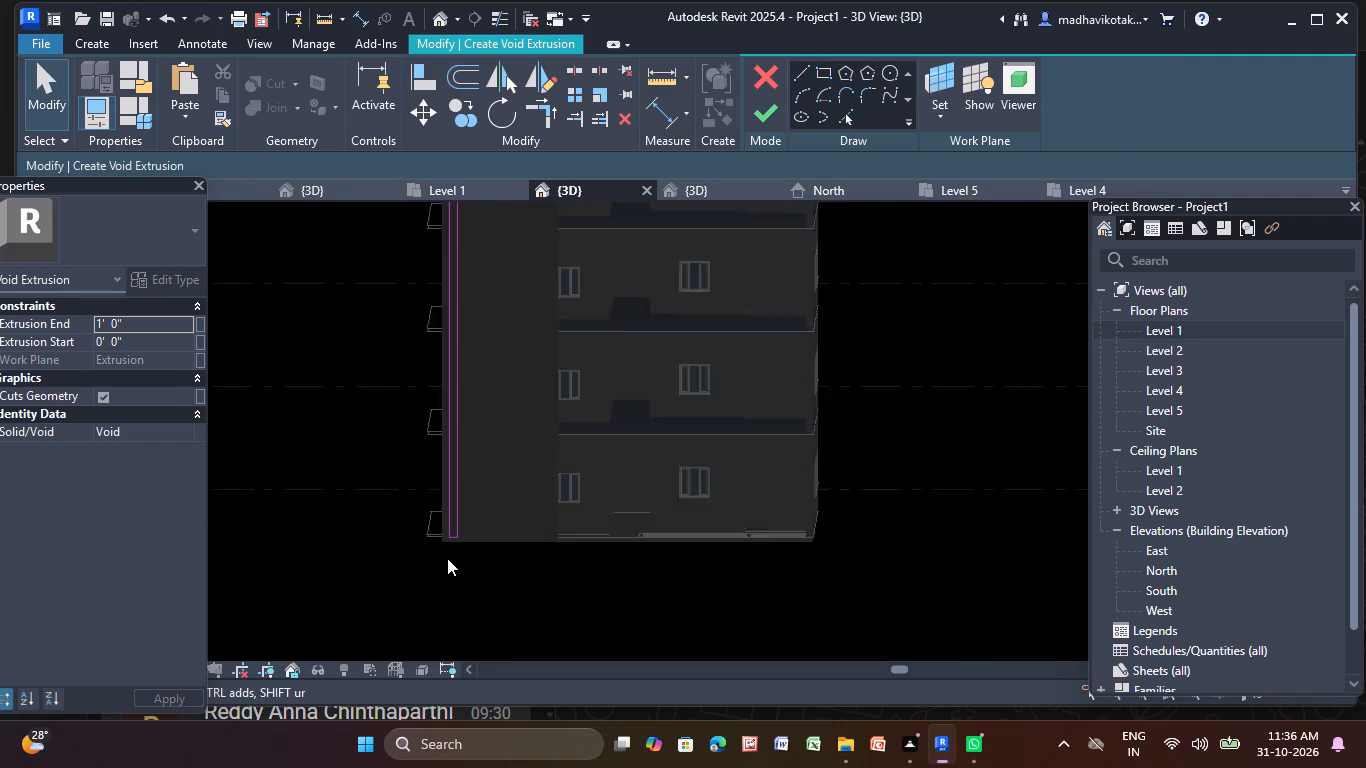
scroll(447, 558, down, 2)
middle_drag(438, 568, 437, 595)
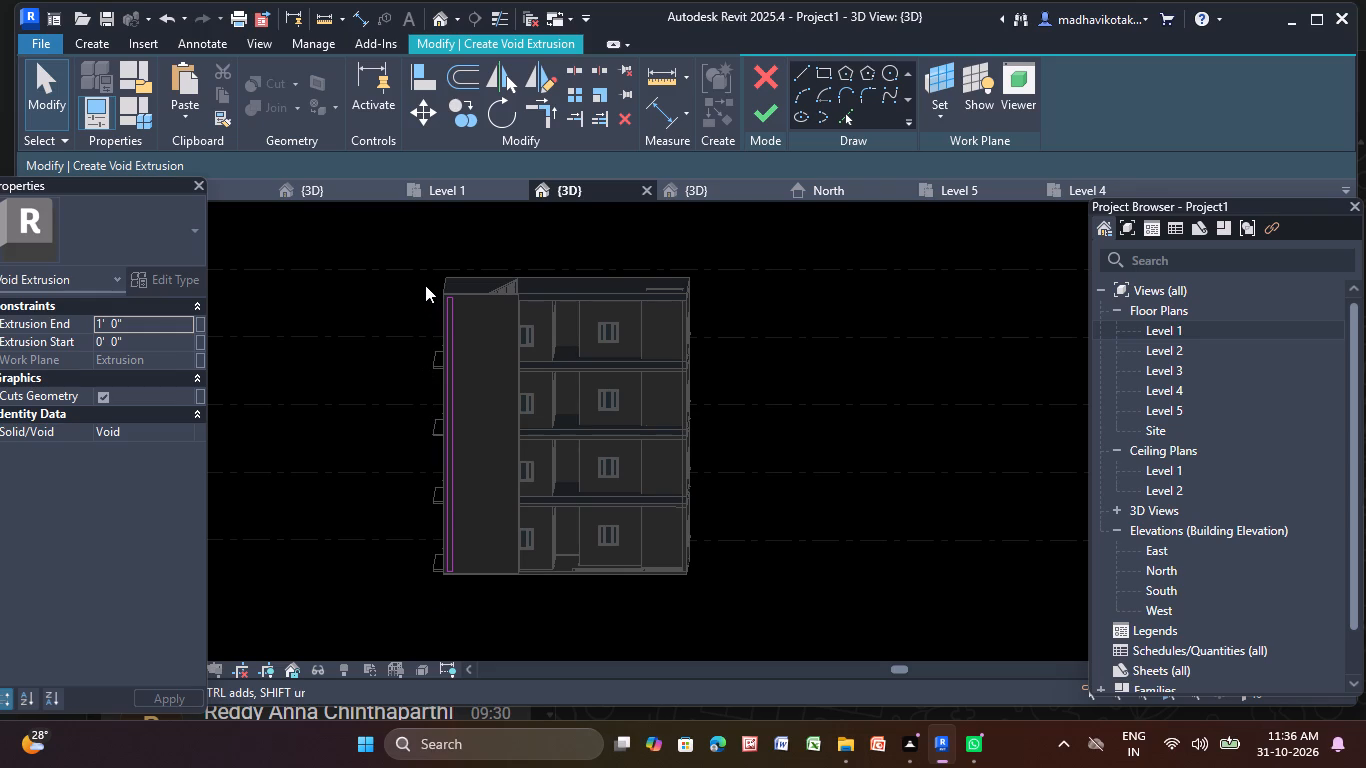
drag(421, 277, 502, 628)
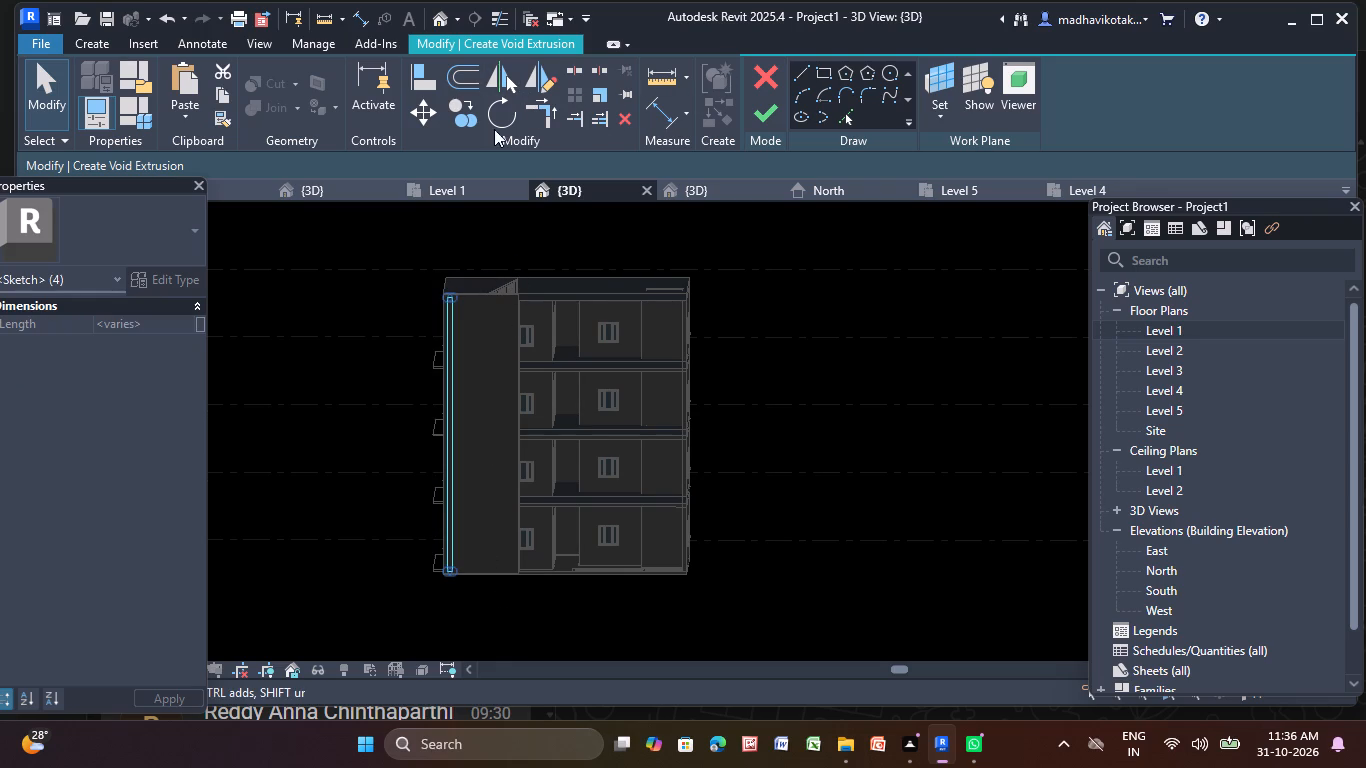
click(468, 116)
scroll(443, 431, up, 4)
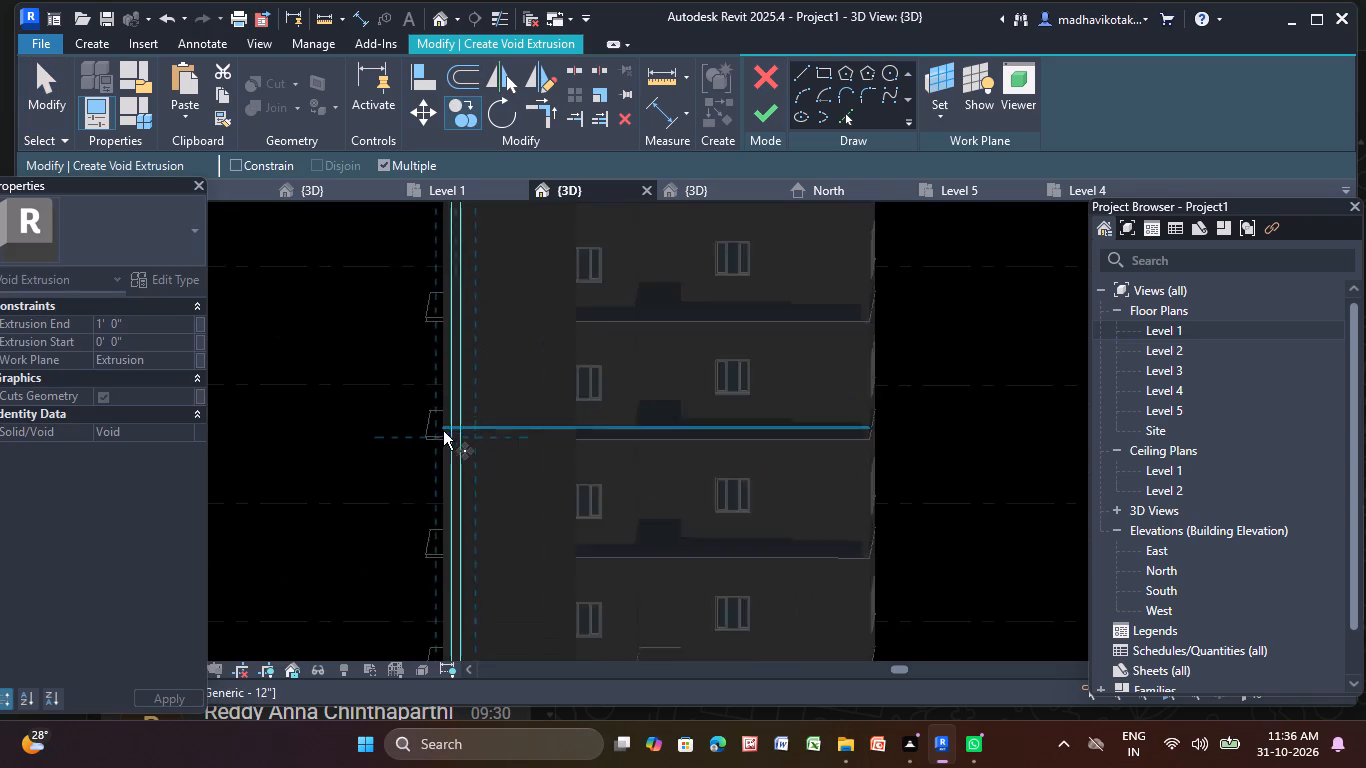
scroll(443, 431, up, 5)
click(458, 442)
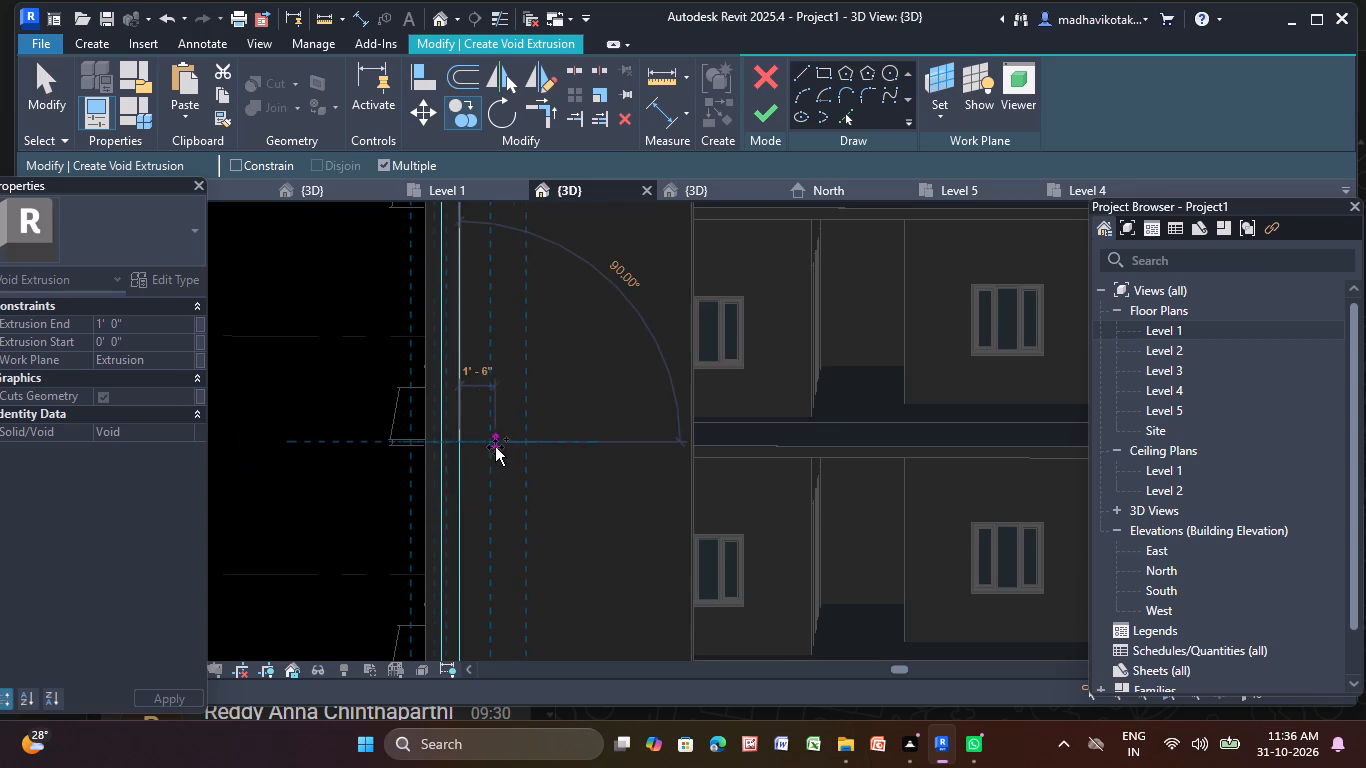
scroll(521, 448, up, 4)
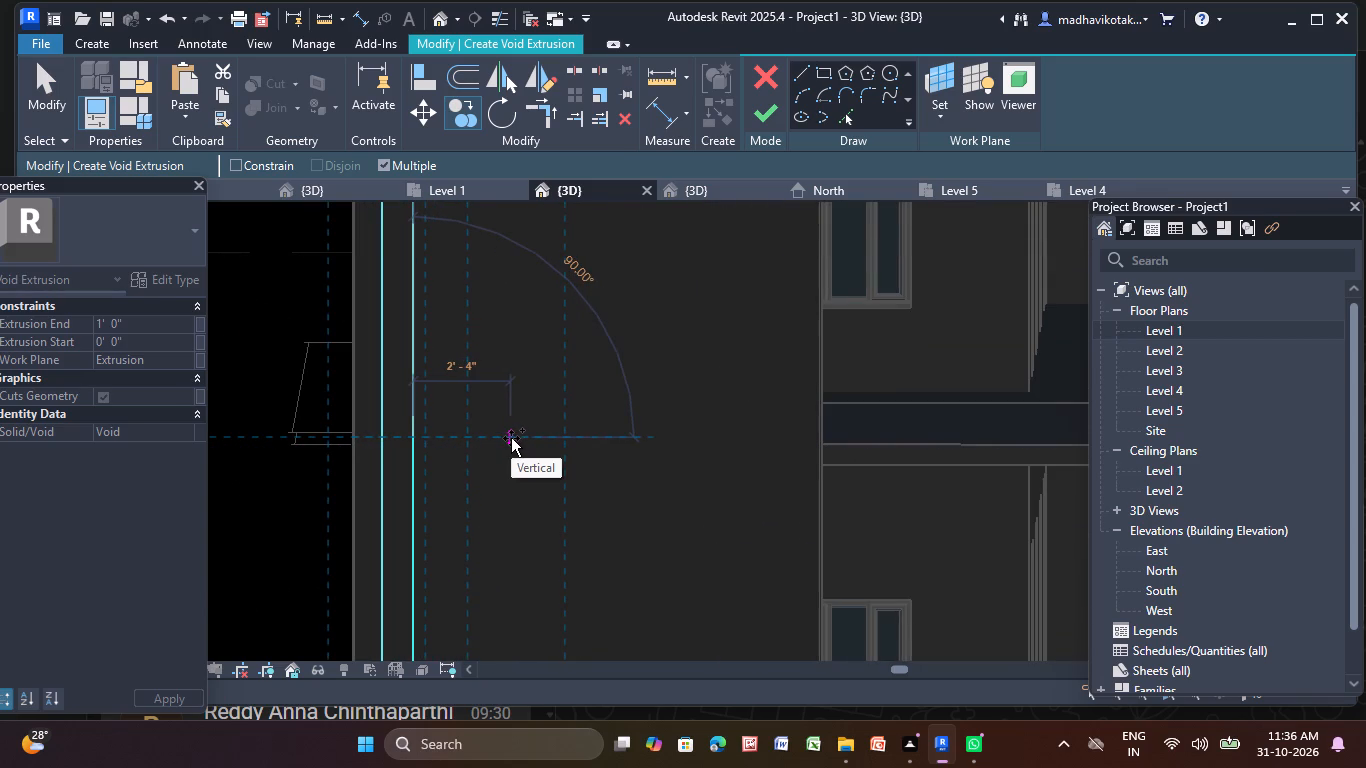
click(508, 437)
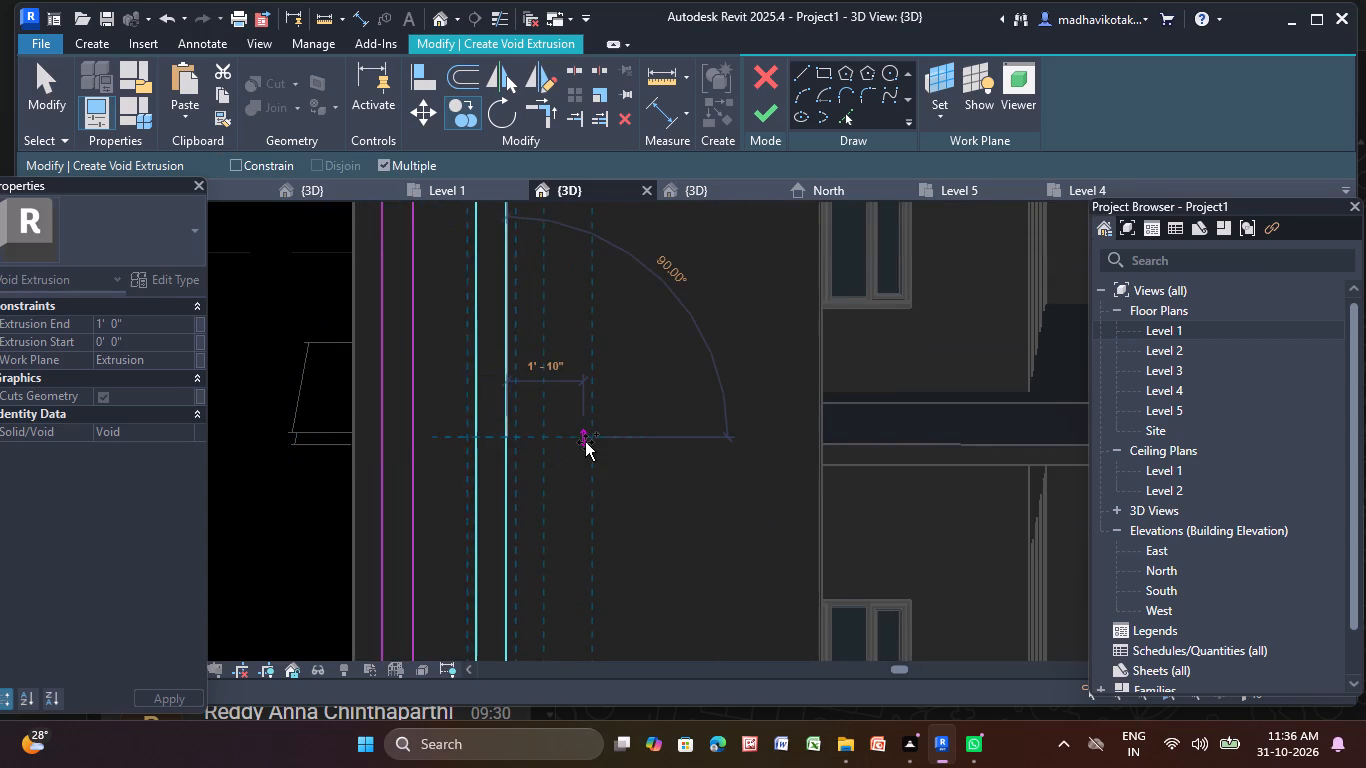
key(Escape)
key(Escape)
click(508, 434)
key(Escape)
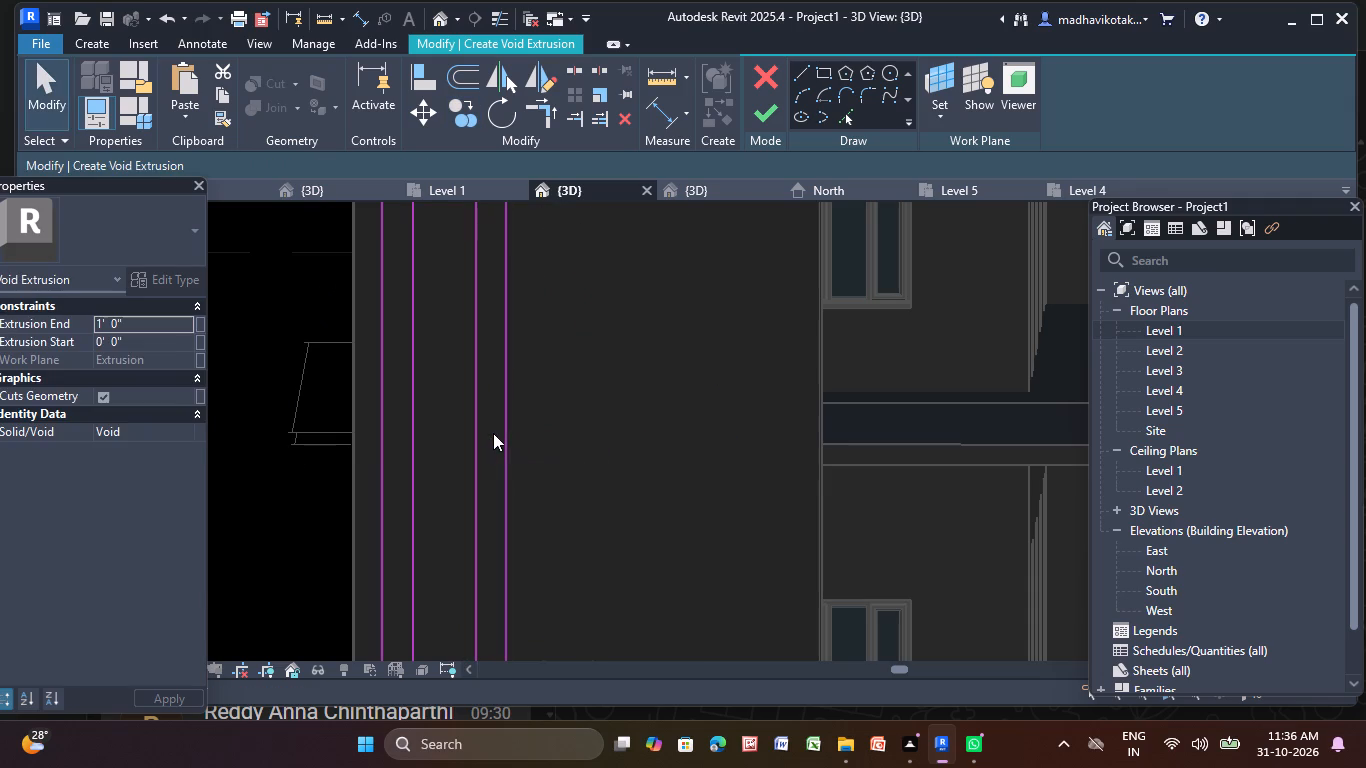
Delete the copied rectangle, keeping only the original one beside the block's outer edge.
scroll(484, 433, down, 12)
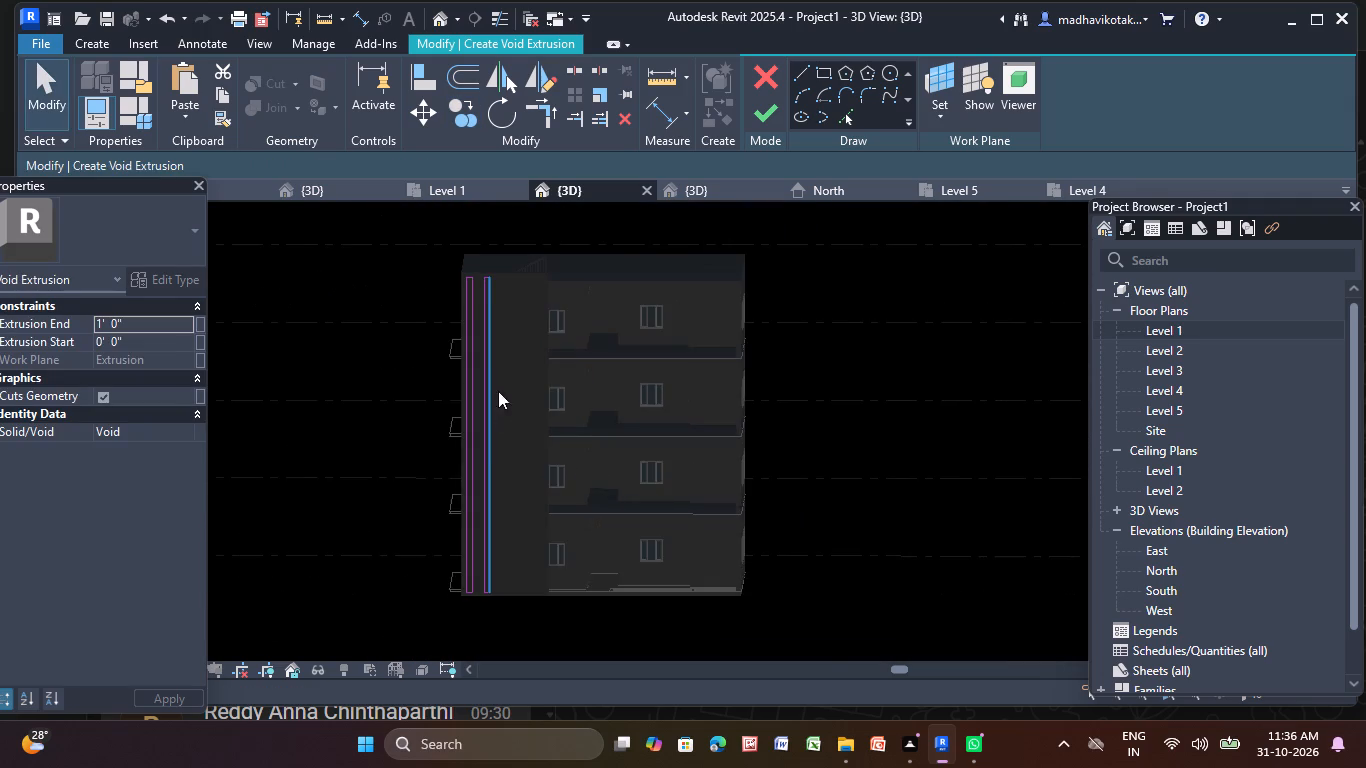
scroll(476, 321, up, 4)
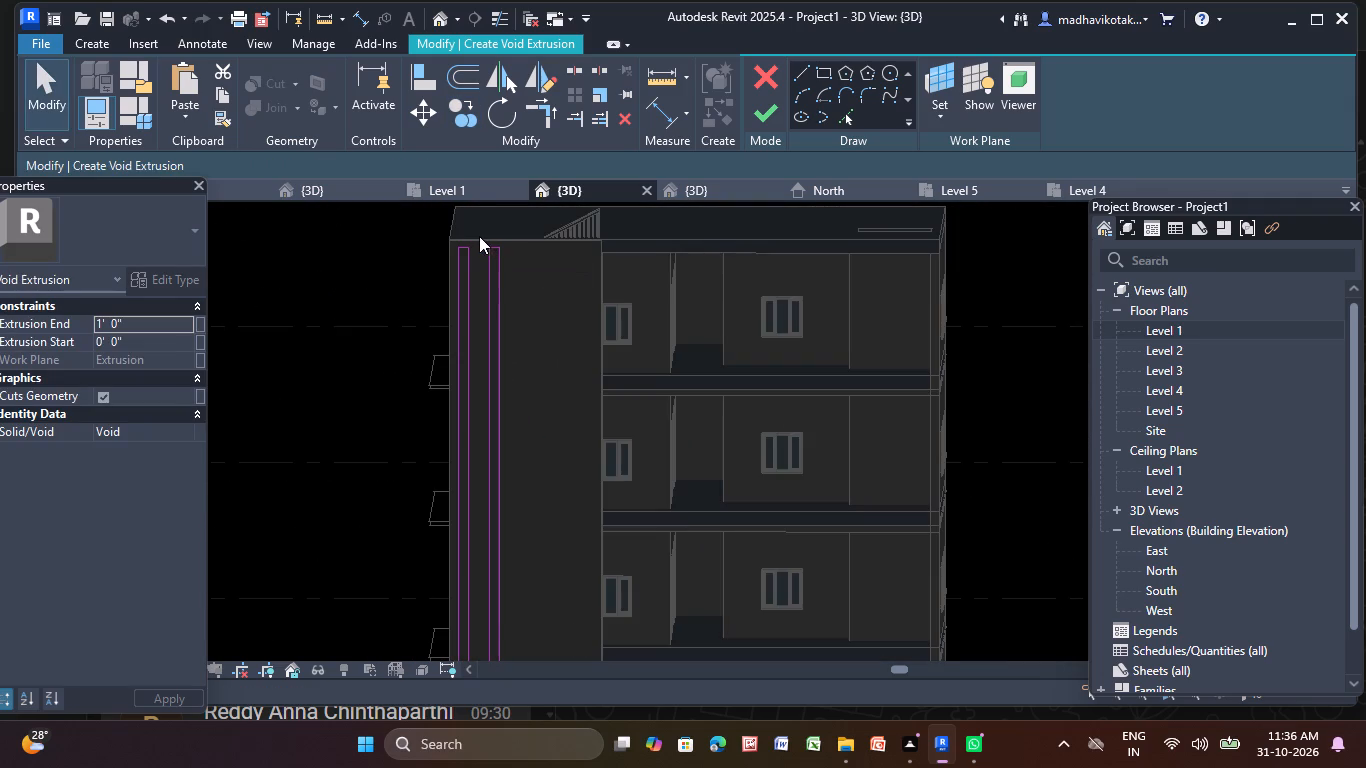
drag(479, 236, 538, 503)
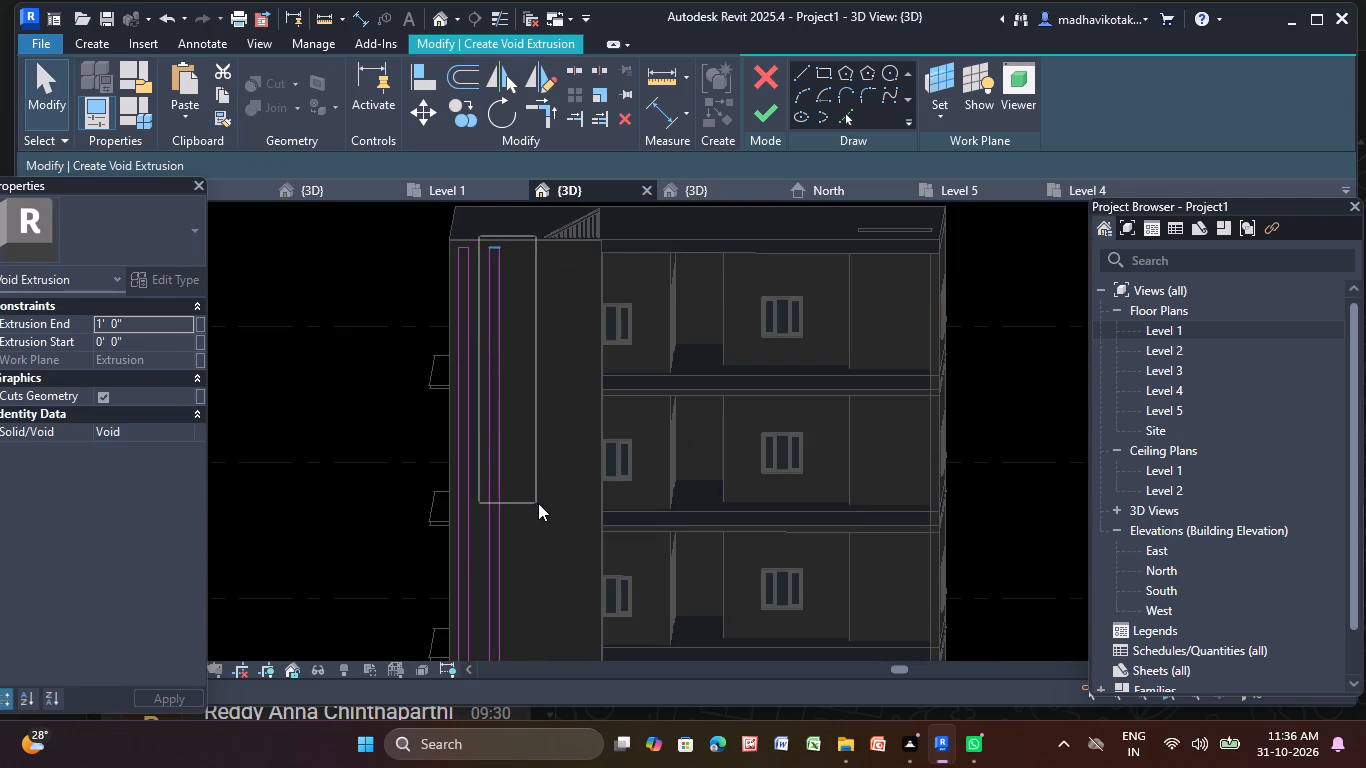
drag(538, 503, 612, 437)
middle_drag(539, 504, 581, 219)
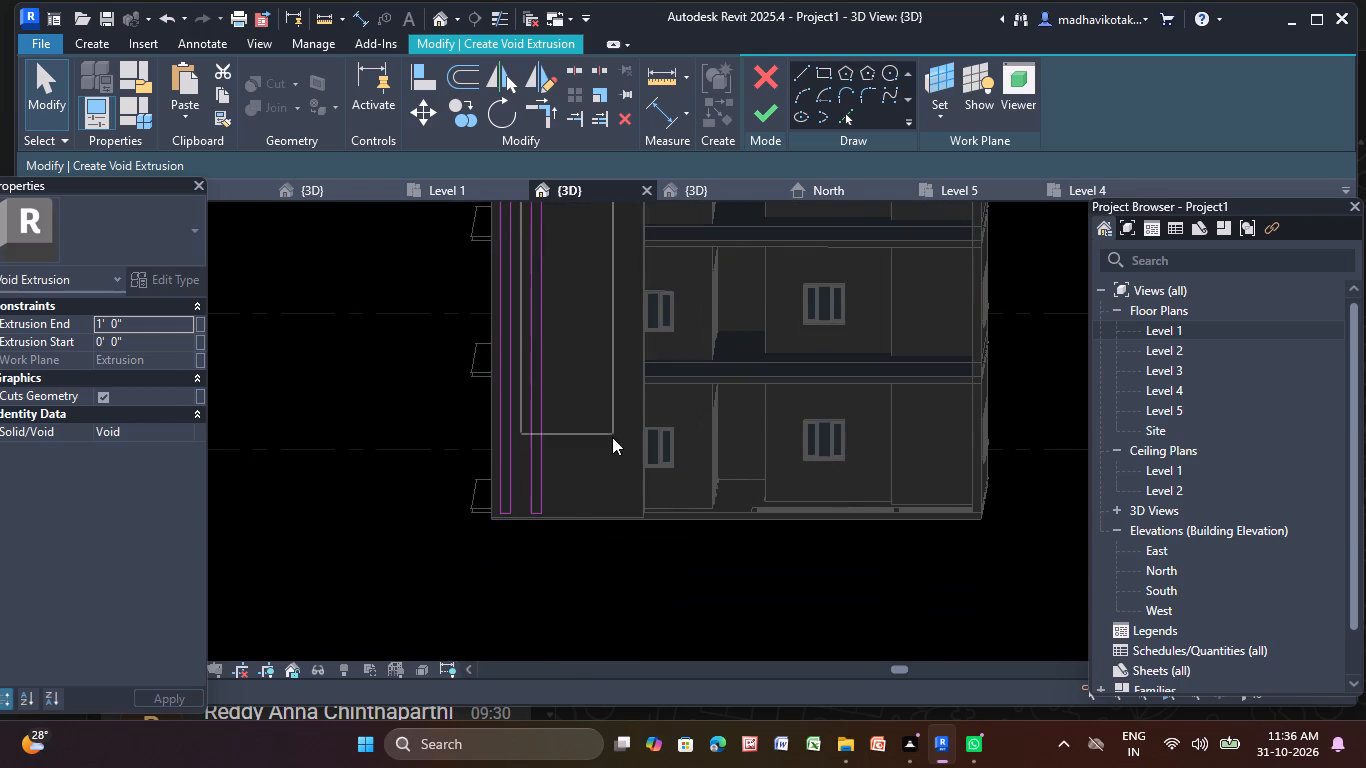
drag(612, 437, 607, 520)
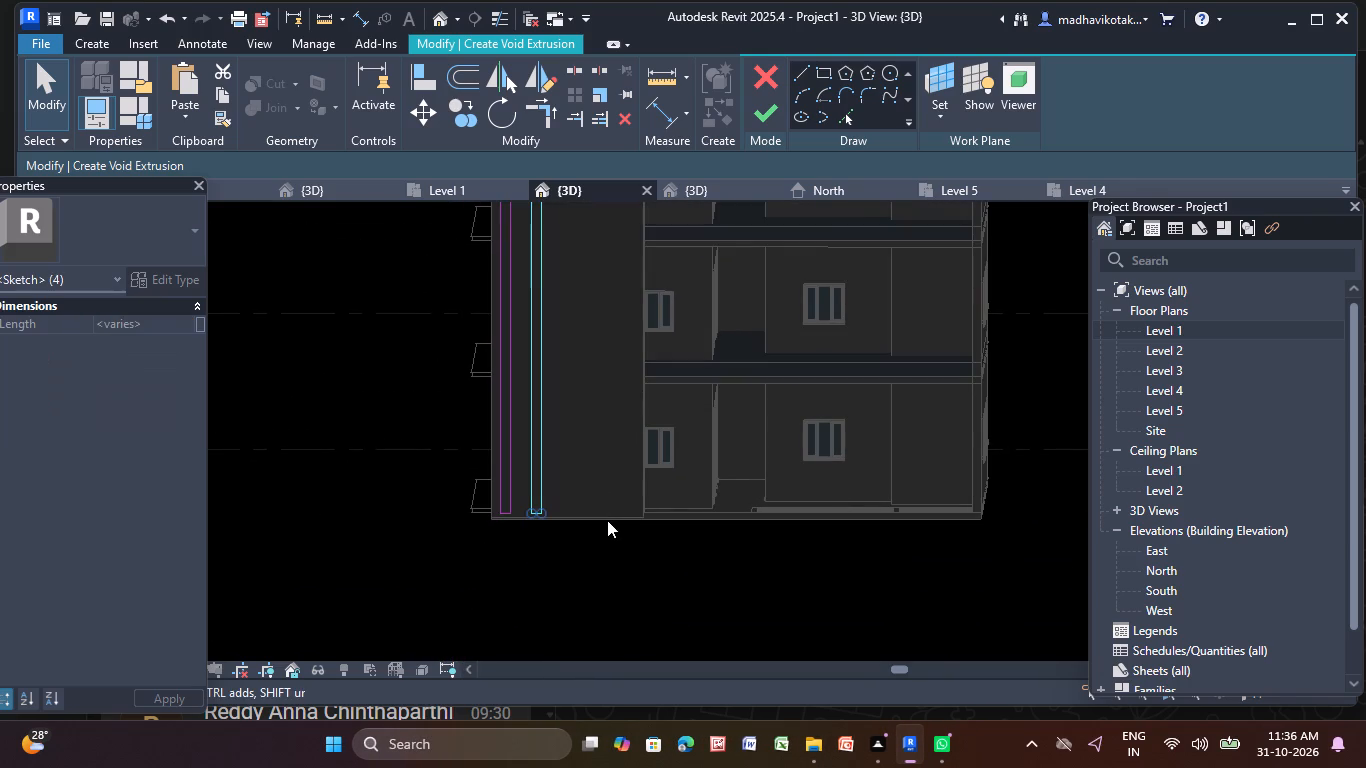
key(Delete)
Copy the remaining narrow rectangle horizontally across the block's face, with multiple copies enabled.
scroll(587, 499, up, 1)
scroll(582, 477, down, 4)
middle_drag(545, 546, 522, 596)
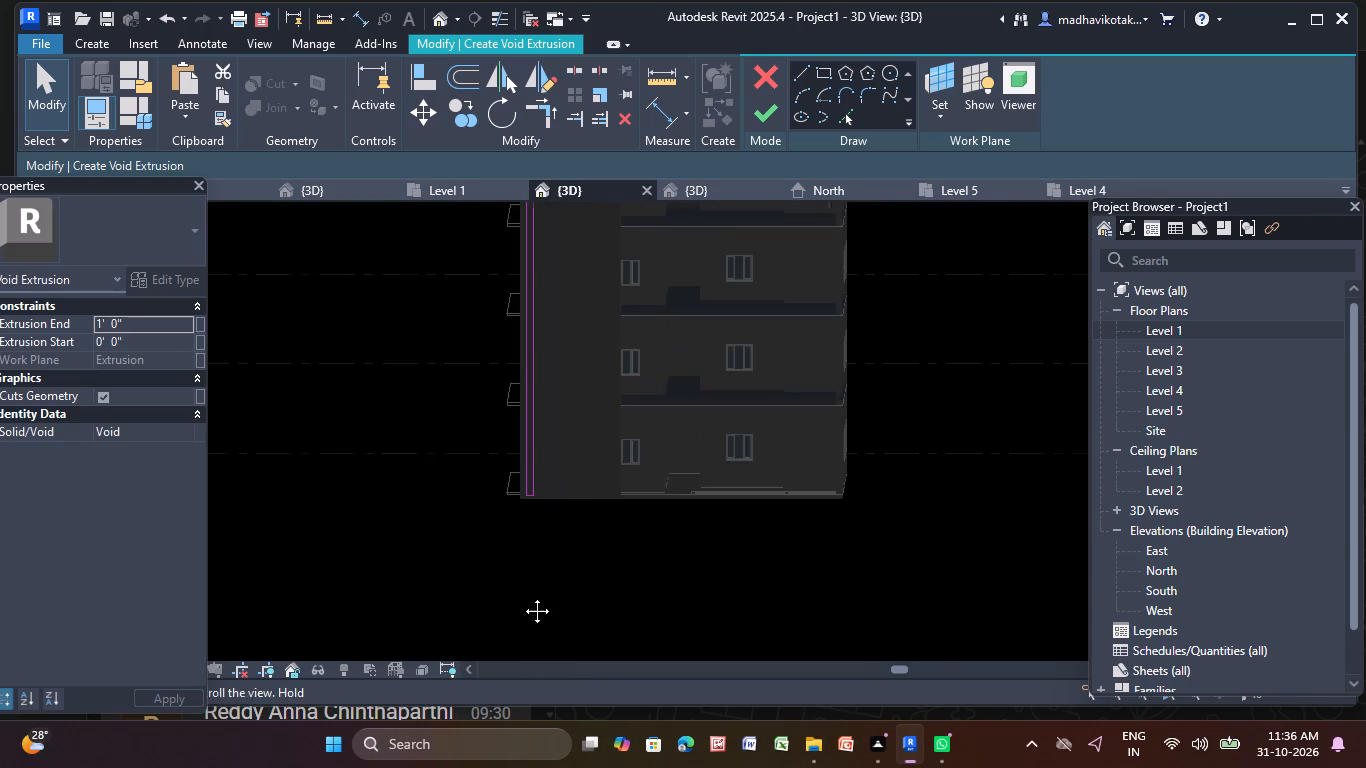
middle_drag(522, 596, 515, 624)
scroll(510, 614, down, 1)
drag(456, 252, 553, 262)
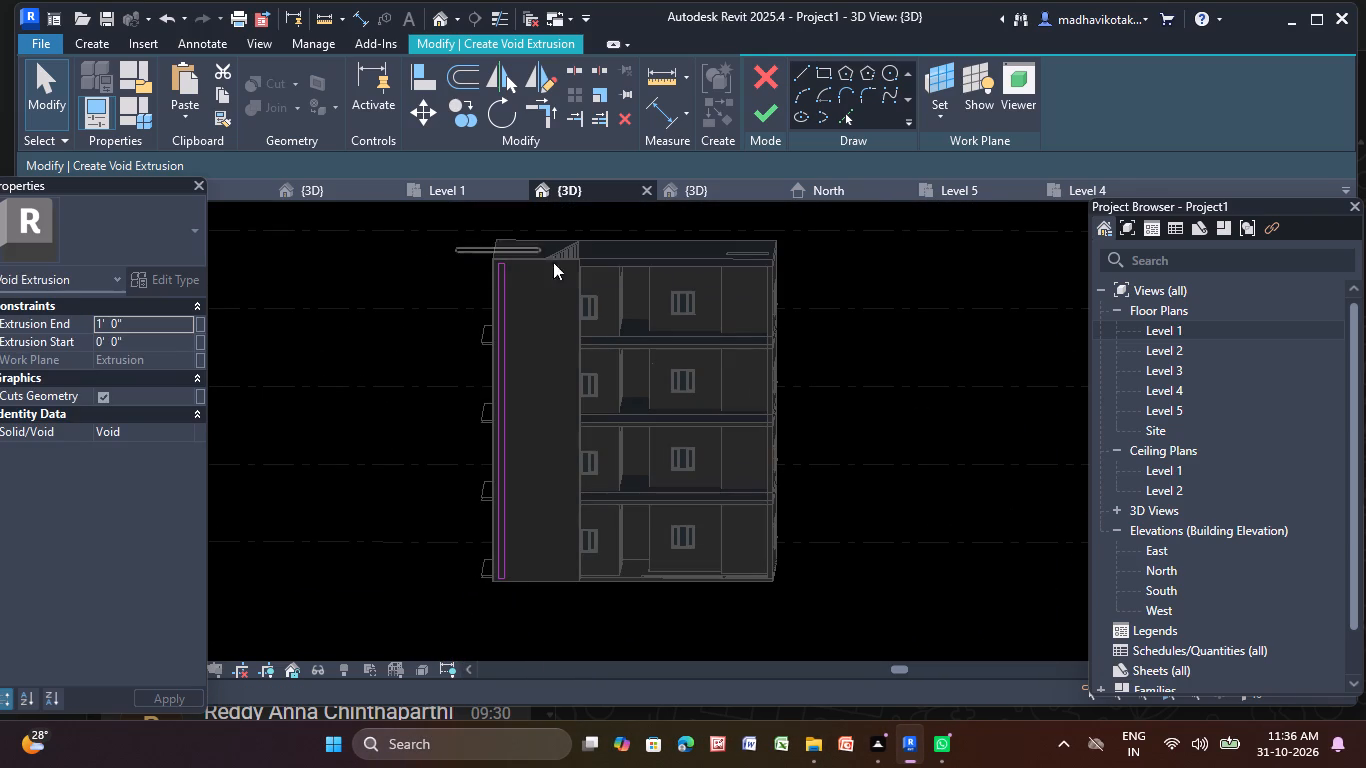
drag(553, 262, 528, 690)
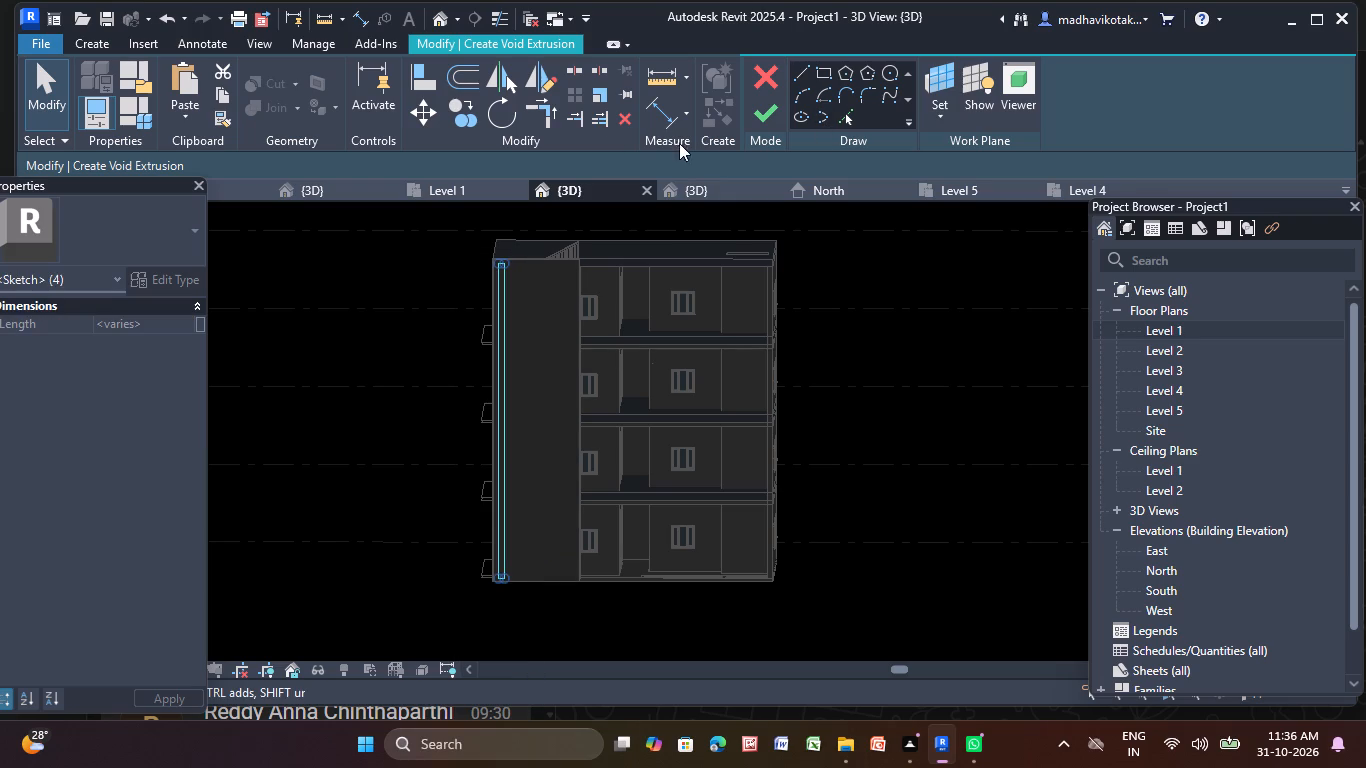
click(468, 98)
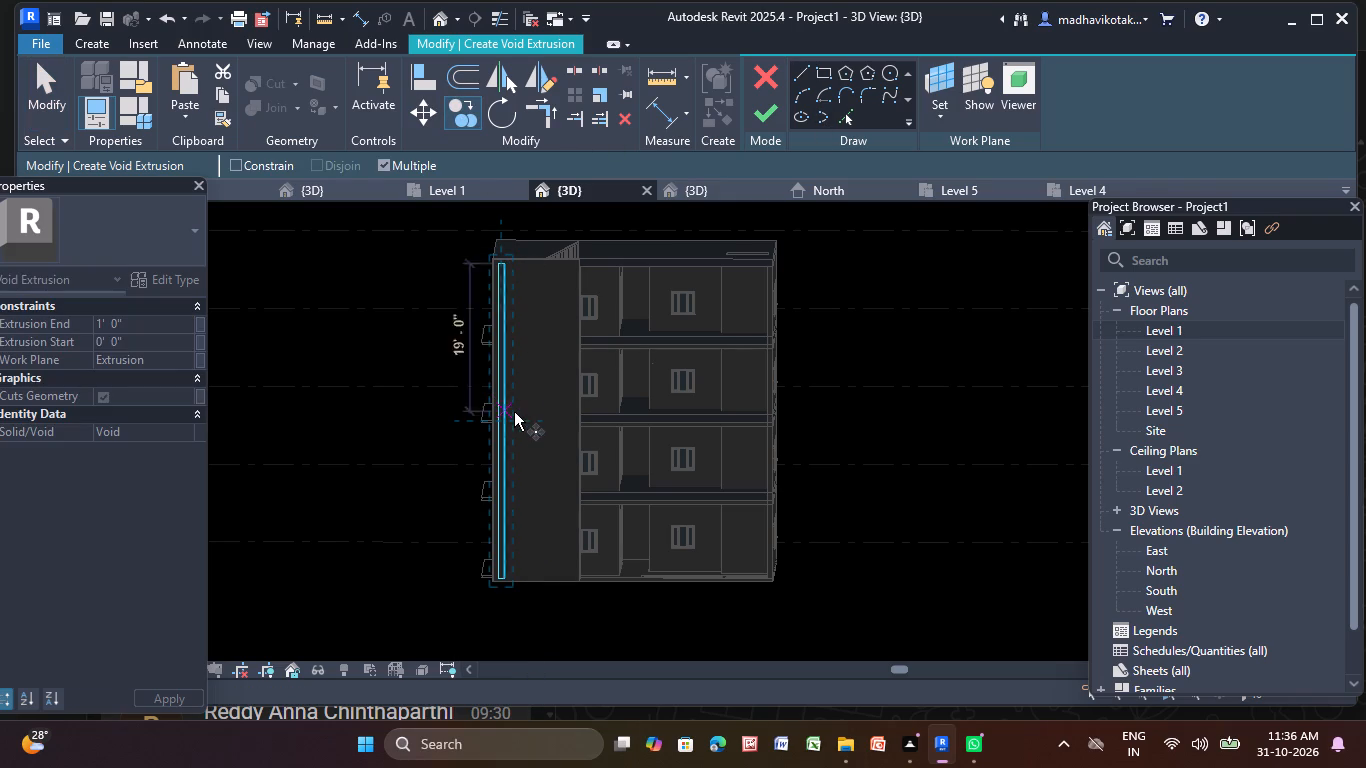
scroll(503, 420, up, 6)
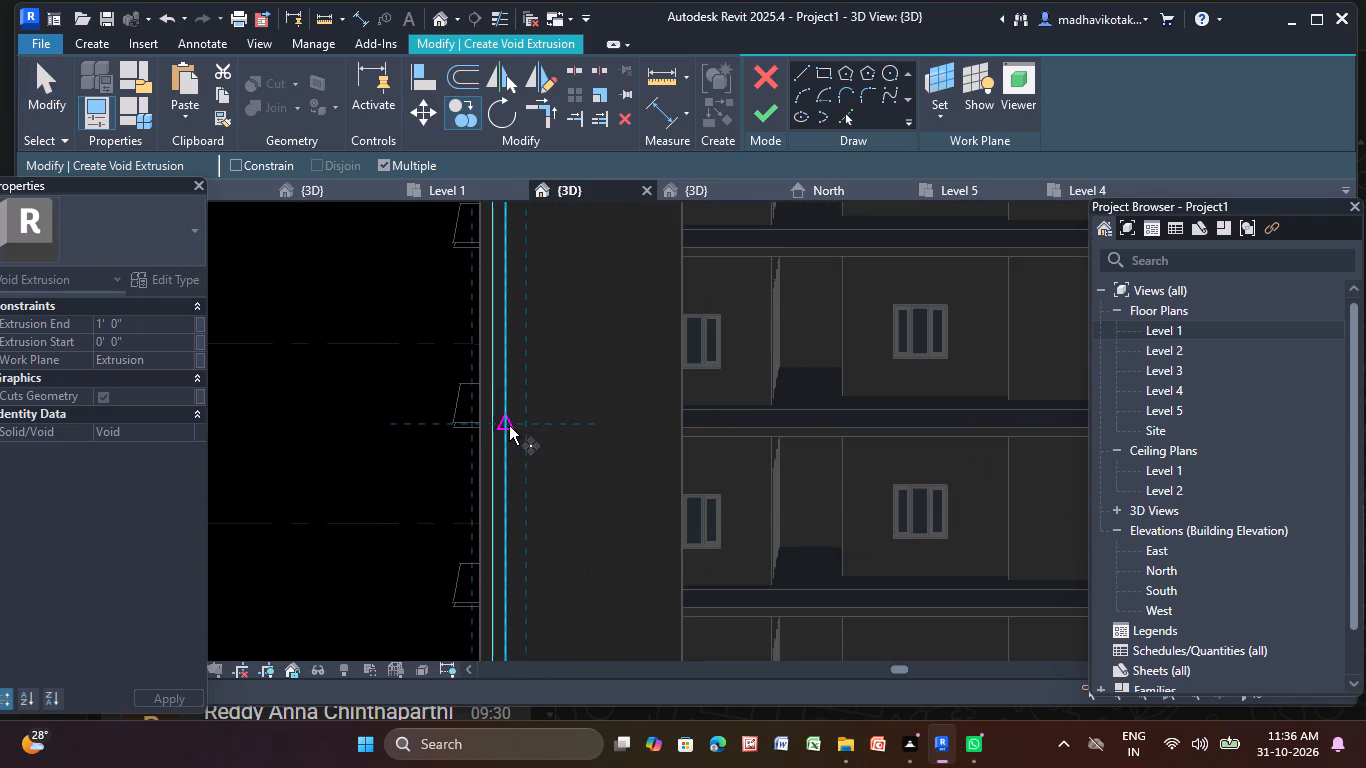
click(509, 426)
scroll(546, 424, up, 6)
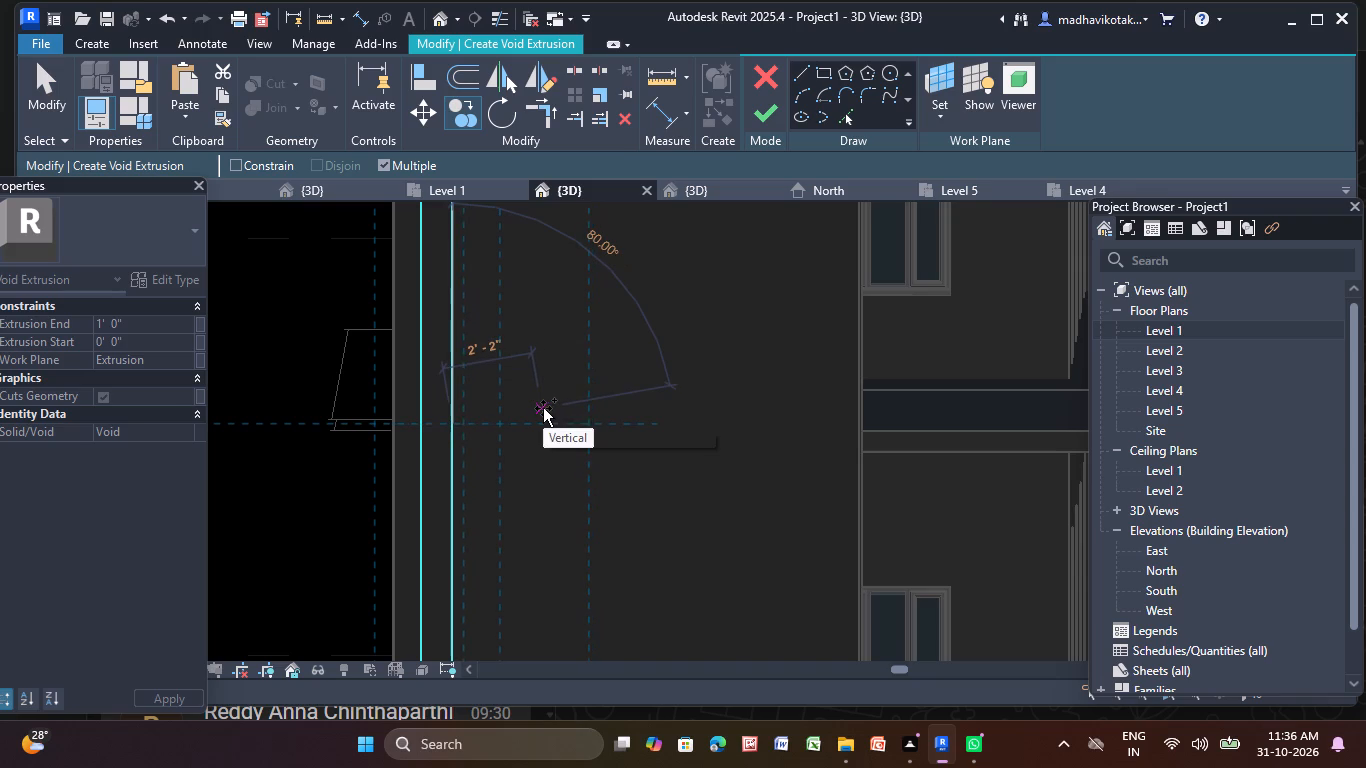